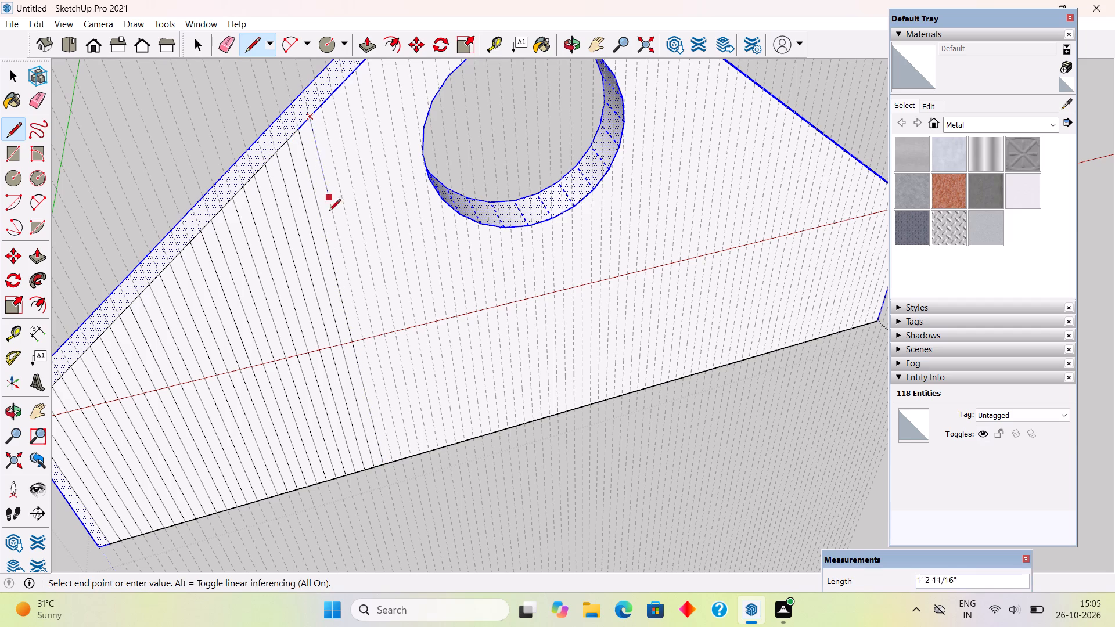
Trace five consecutive vertical guides on the gable face from sloped edge to base, with lines about 6' 9 3/8" to 7' 3 11/16" long.
left_click(395, 460)
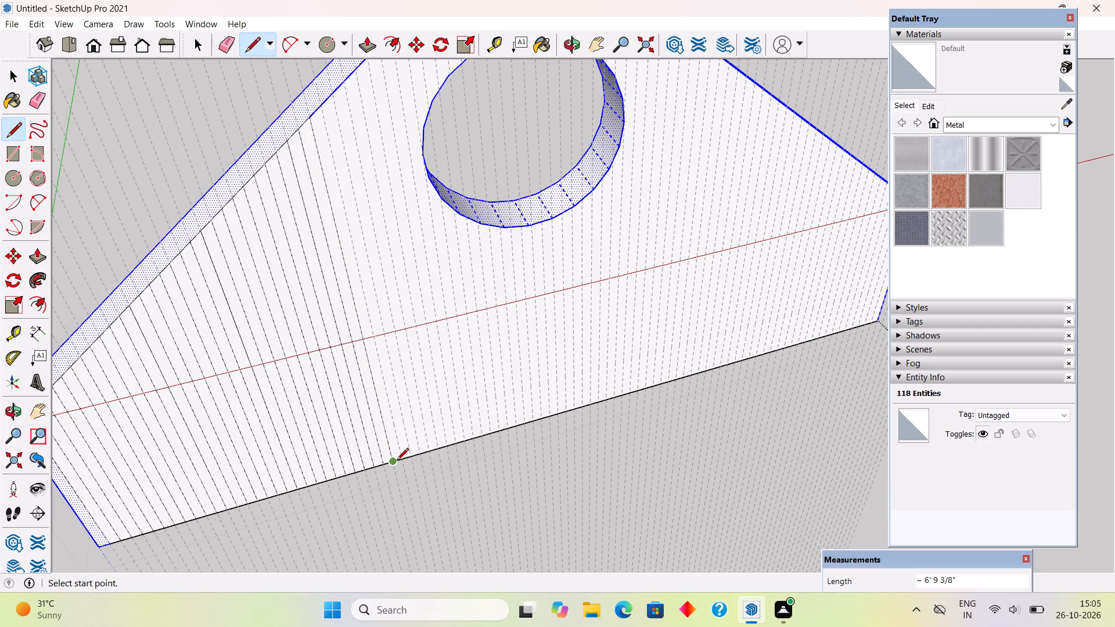
left_click(401, 461)
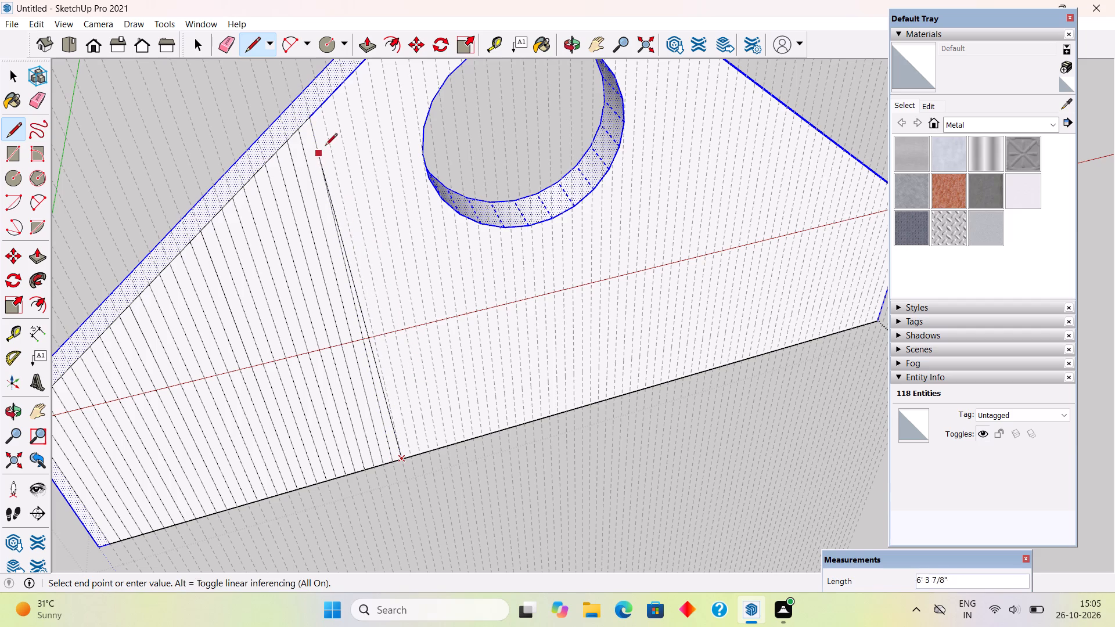
left_click(319, 106)
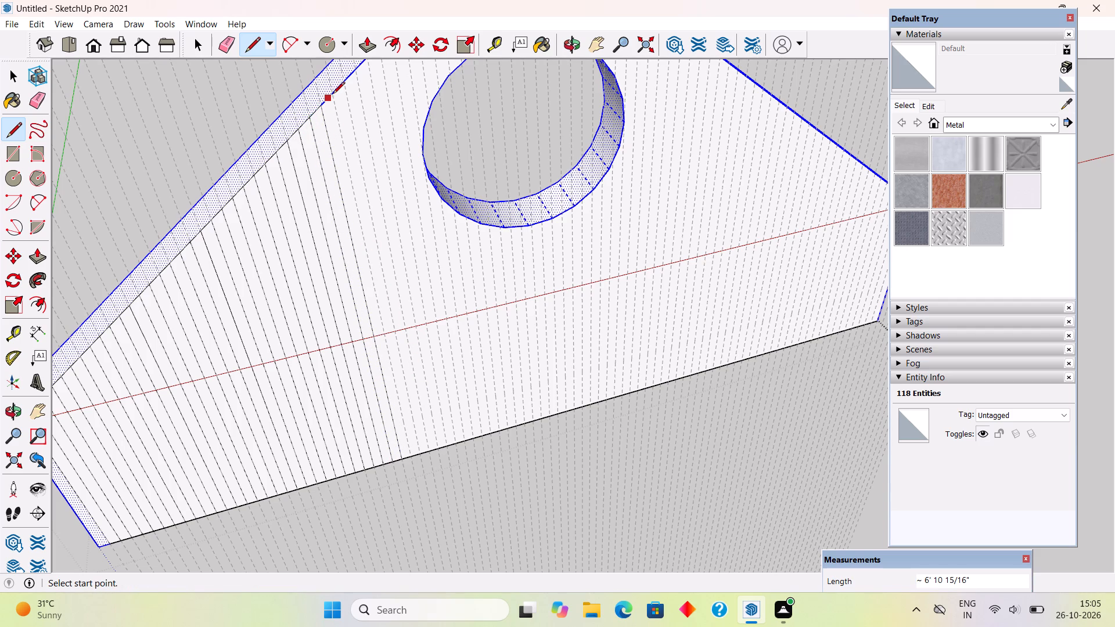
left_click(333, 95)
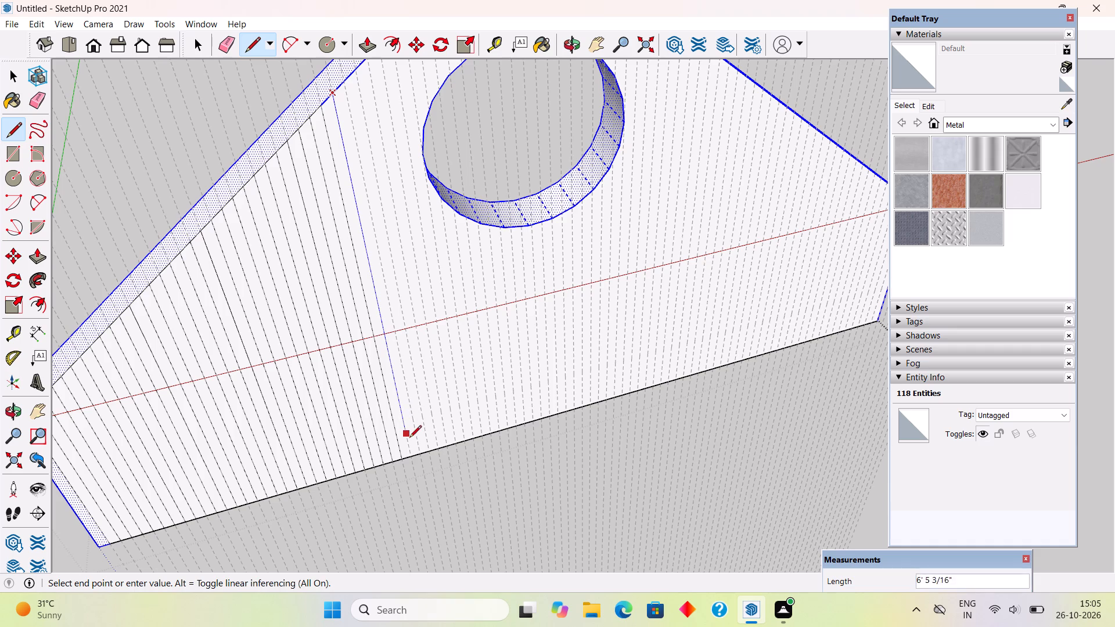
left_click(415, 455)
left_click(422, 453)
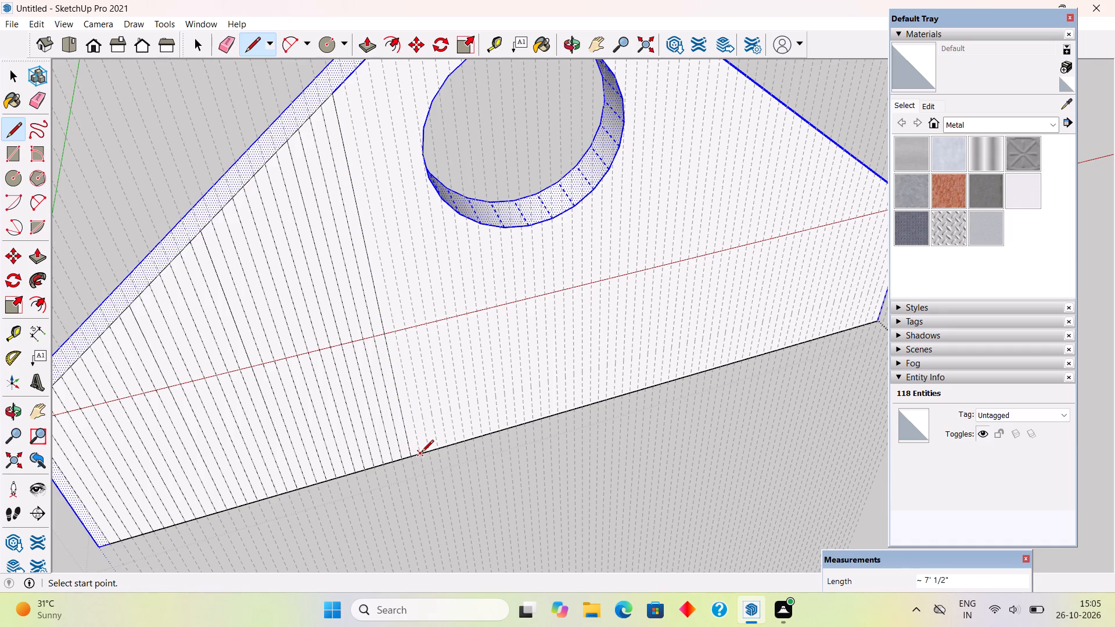
left_click(346, 87)
left_click(355, 73)
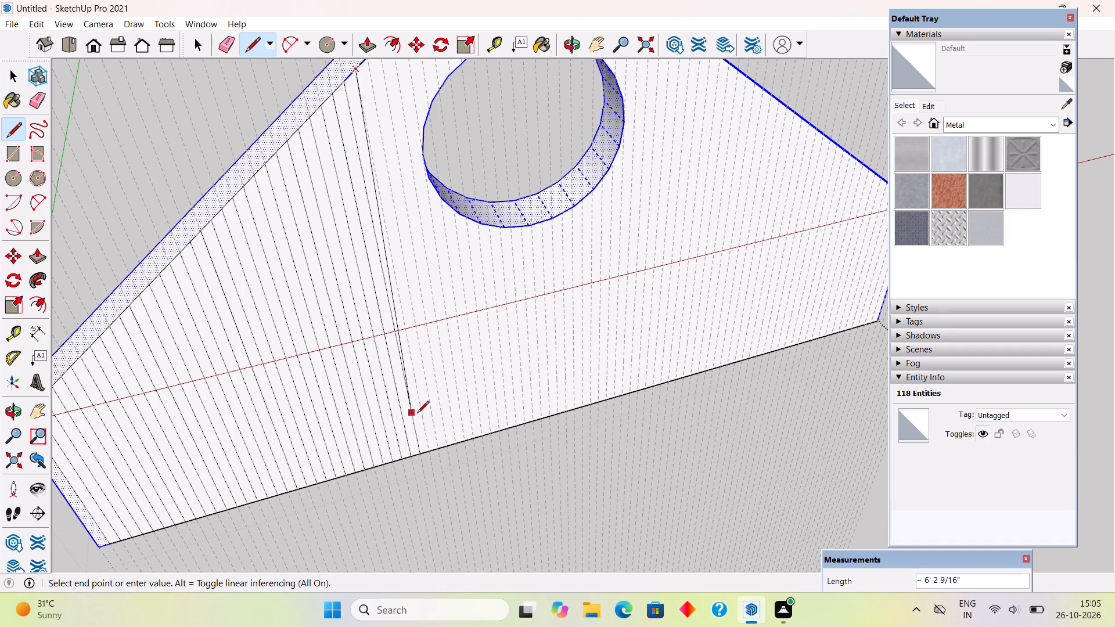
left_click(430, 452)
Continue the line series towards the round opening, tracing four more guides from base to slope, about 7' 5 3/16" to 7' 9 15/16" long.
scroll(325, 501, "down", 5)
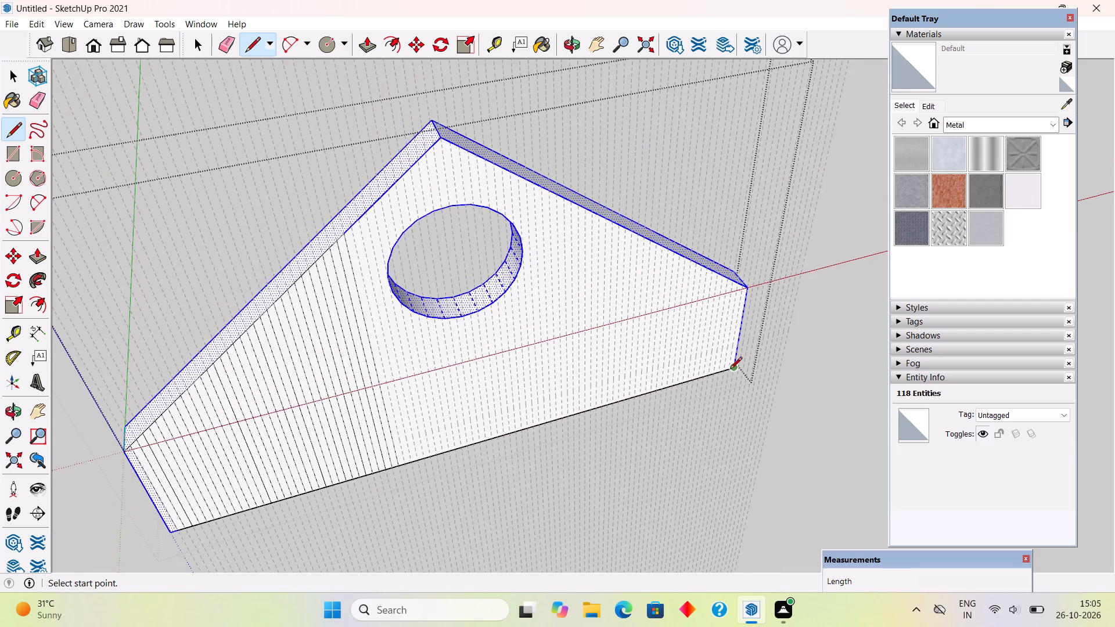
scroll(731, 369, "up", 2)
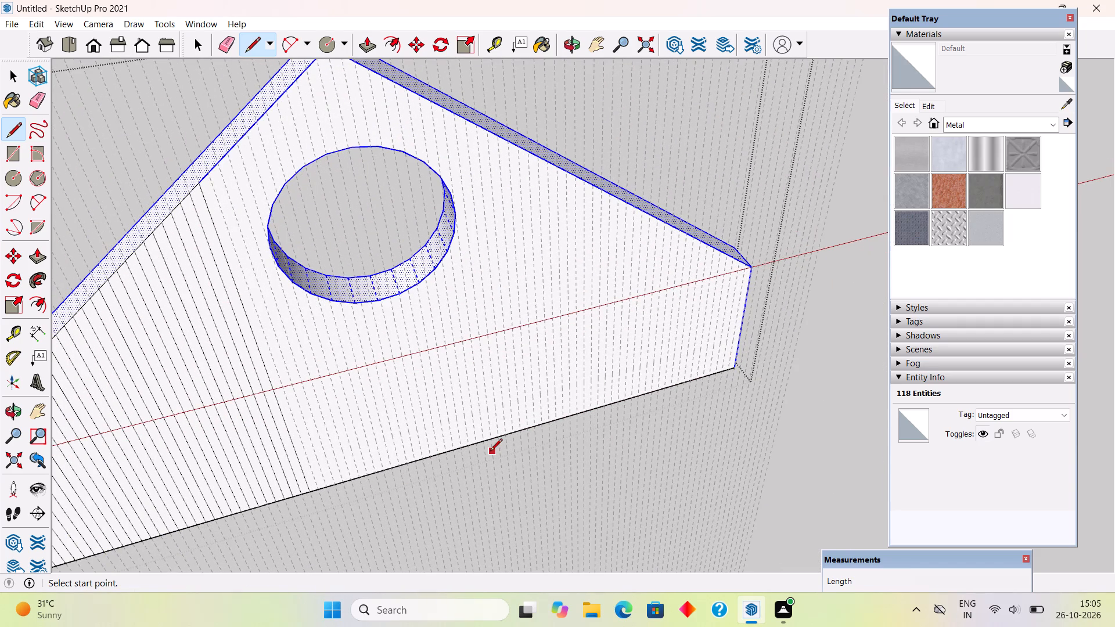
left_click(319, 491)
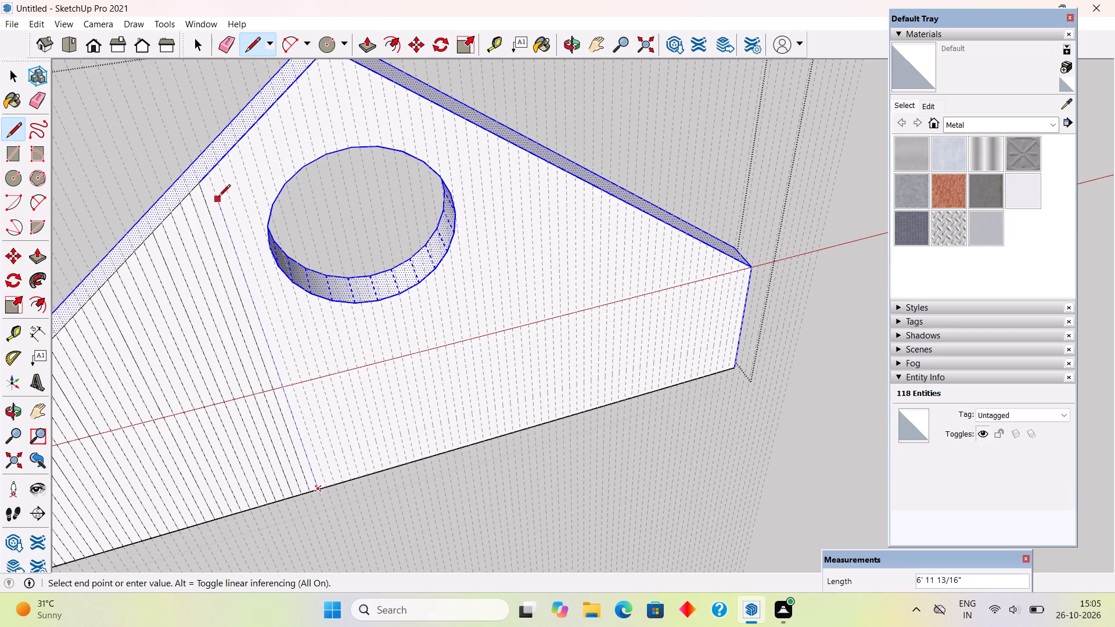
left_click(207, 172)
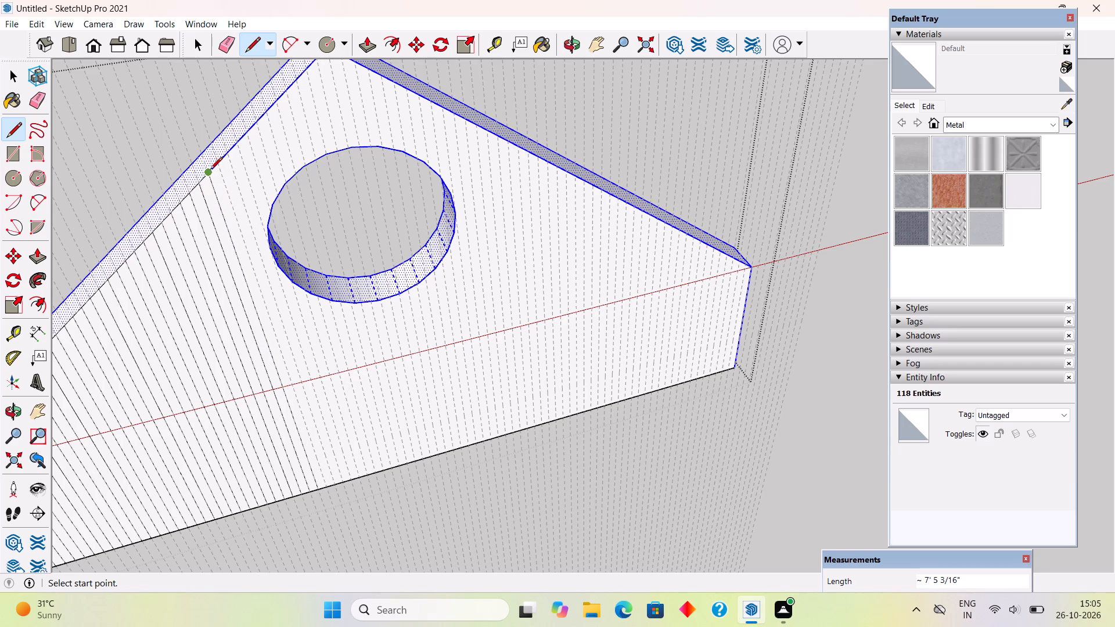
left_click(217, 163)
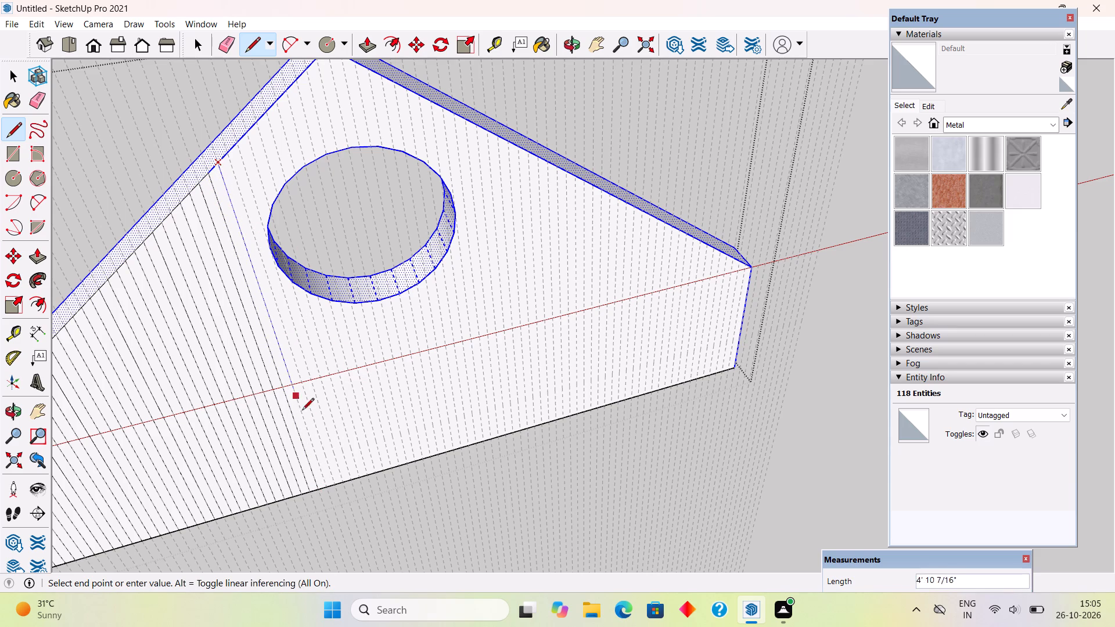
left_click(329, 481)
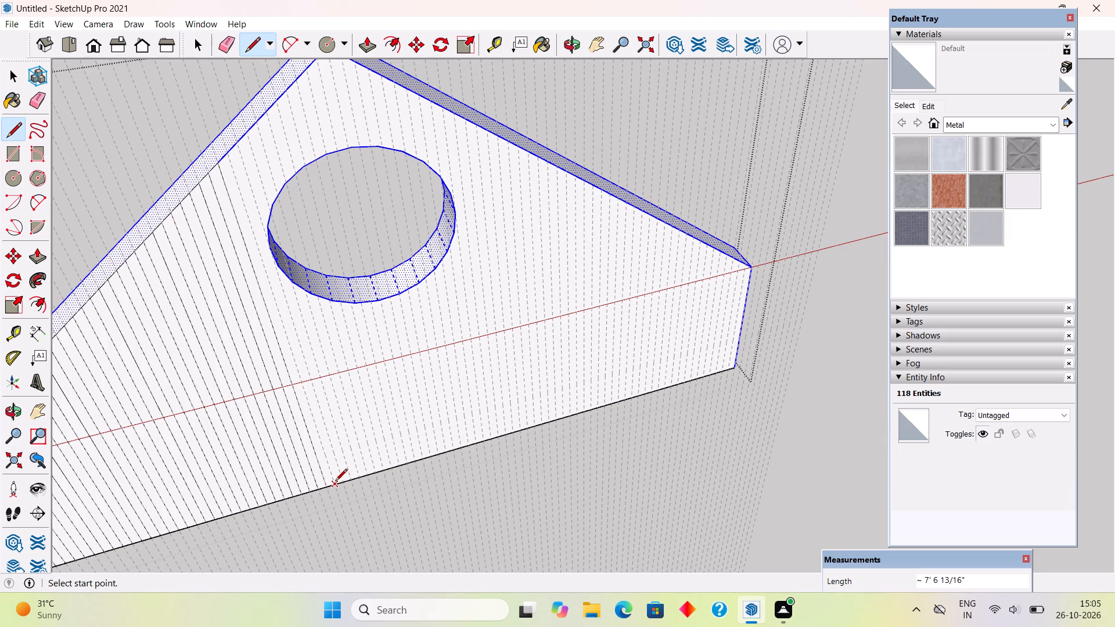
left_click(335, 482)
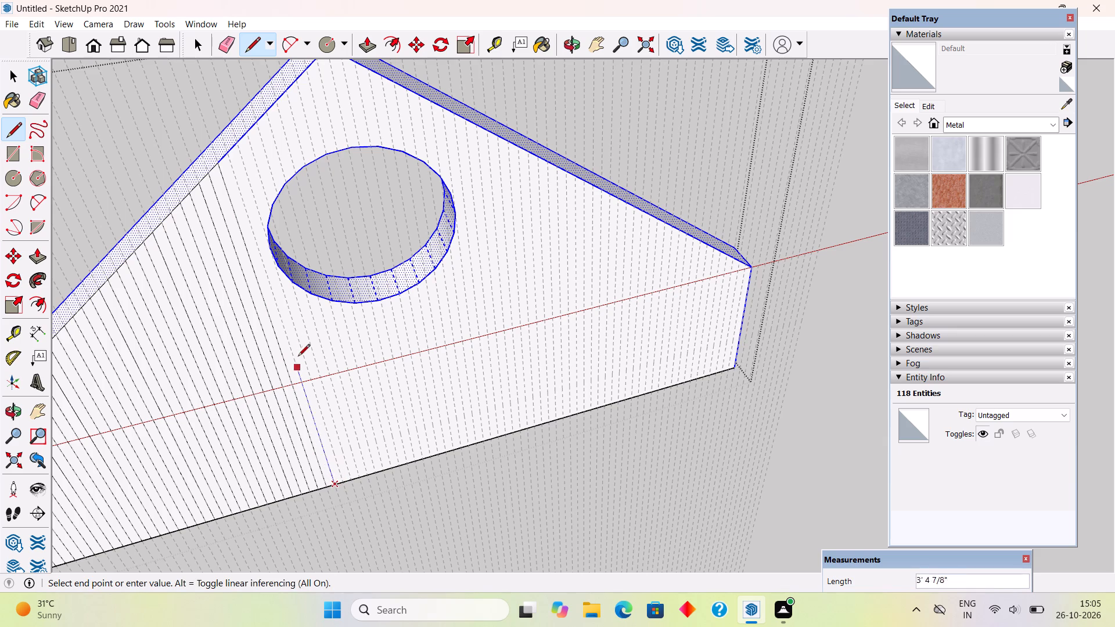
left_click(229, 154)
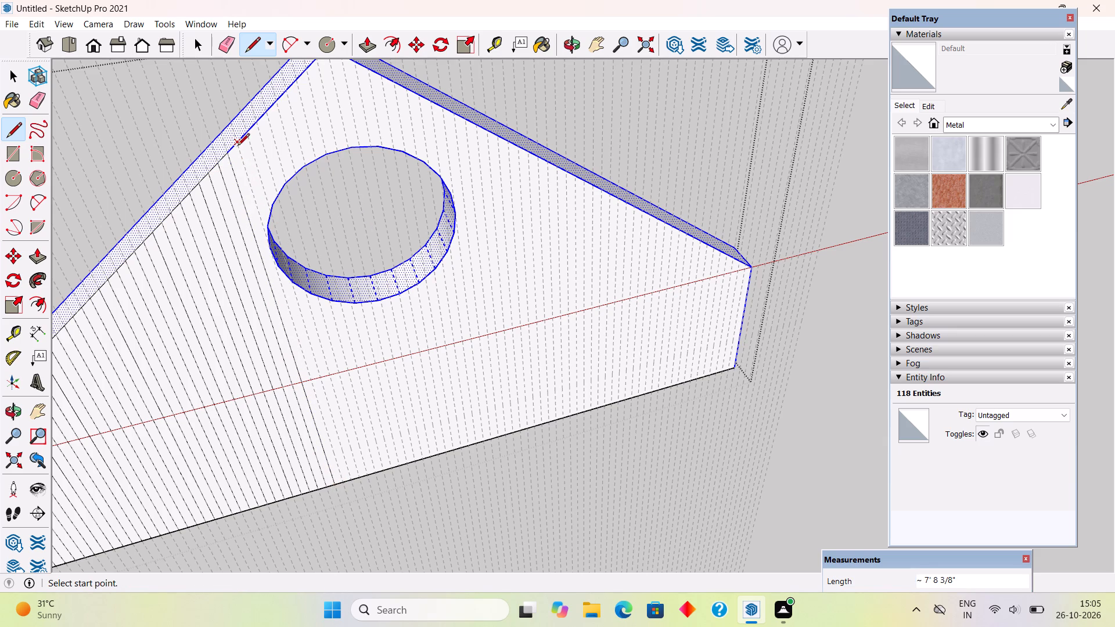
left_click(238, 142)
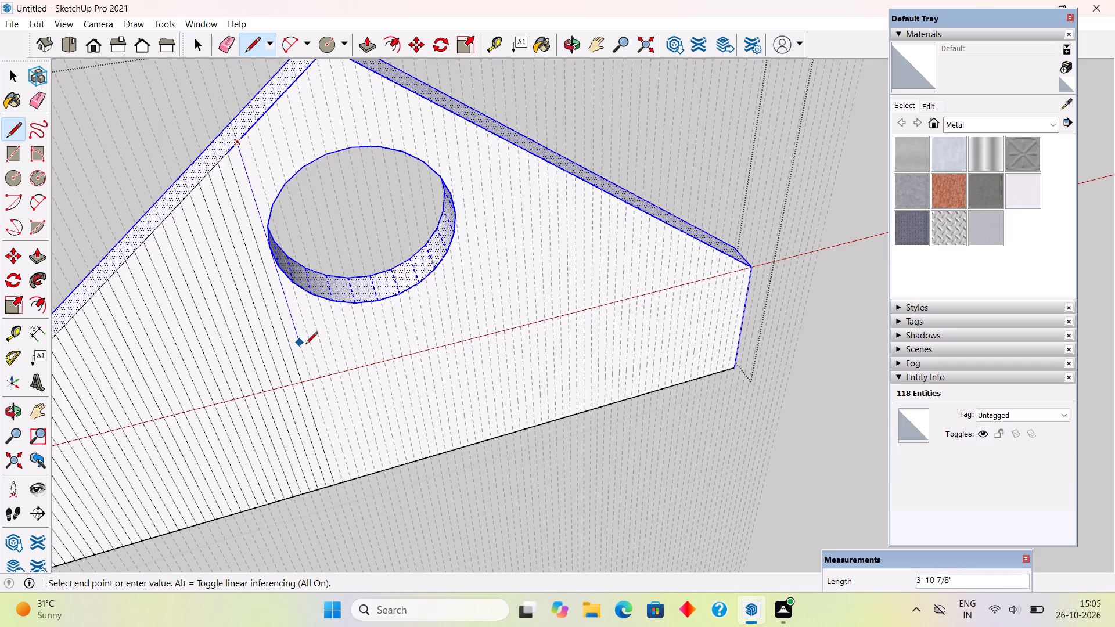
left_click(345, 482)
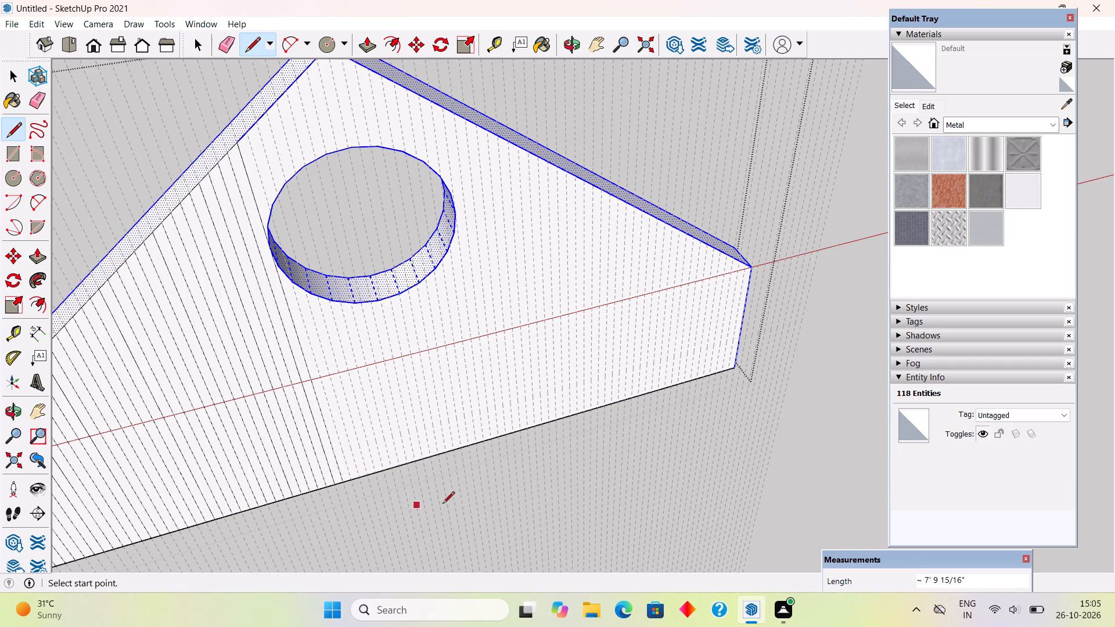
At the gable's opposite end, trace the guide nearest the side edge, about 3' 1 9/16" long, and retrace the 3' side edge.
middle_click_drag(687, 370, 544, 348)
scroll(544, 348, "down", 2)
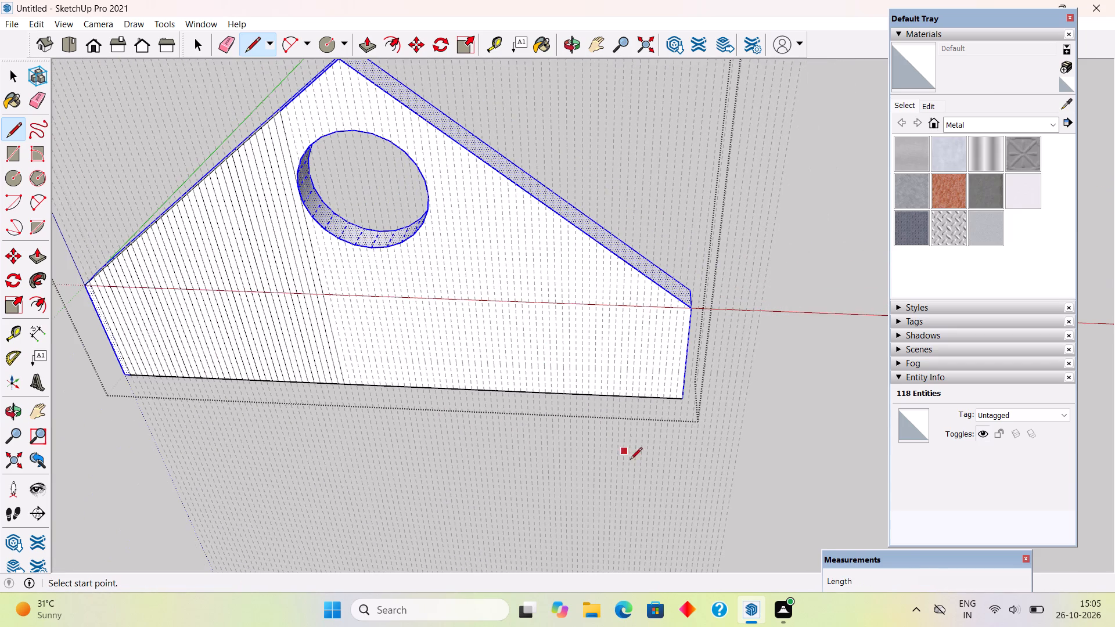
middle_click_drag(644, 448, 656, 431)
scroll(630, 424, "down", 4)
scroll(747, 279, "up", 3)
middle_click_drag(696, 429, 699, 411)
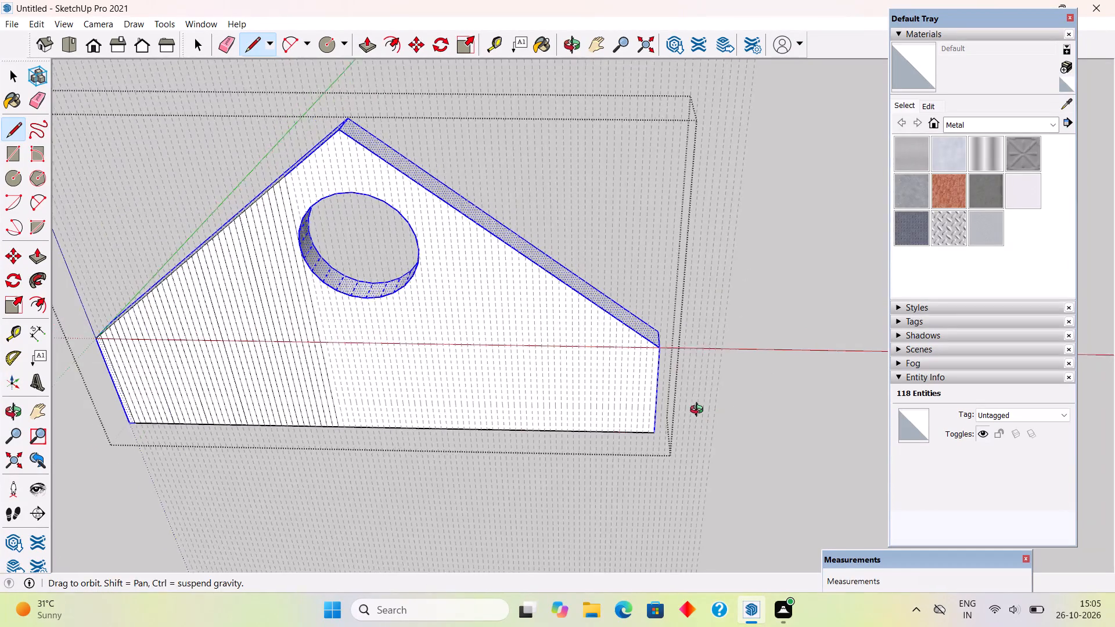
middle_click_drag(699, 411, 711, 366)
scroll(707, 323, "up", 3)
scroll(678, 448, "up", 1)
middle_click_drag(636, 499, 668, 480)
scroll(643, 470, "up", 2)
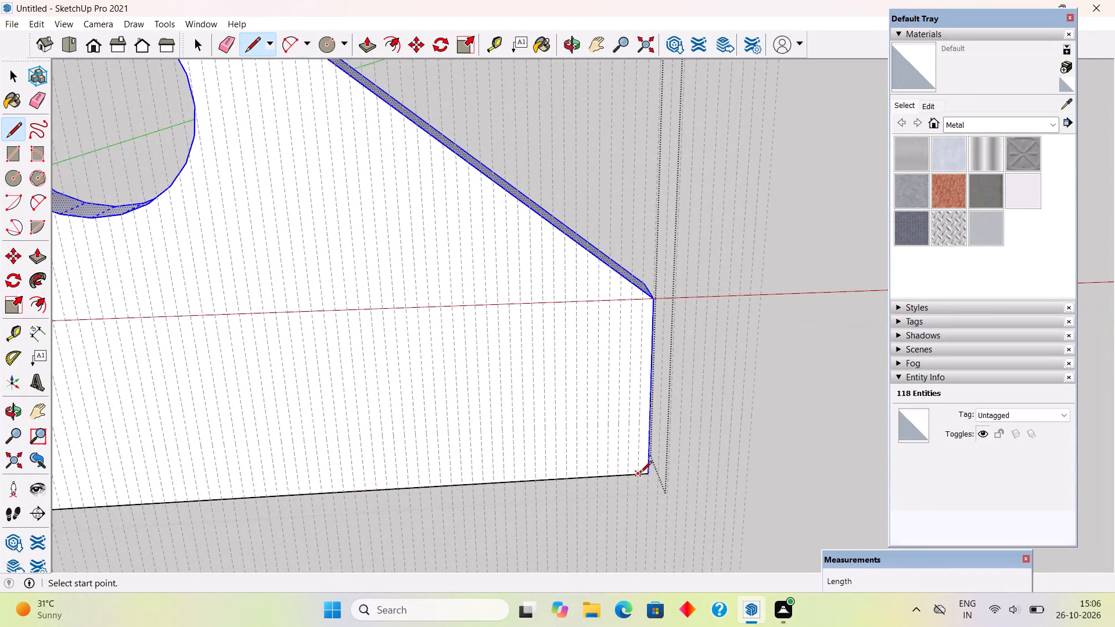
left_click(640, 474)
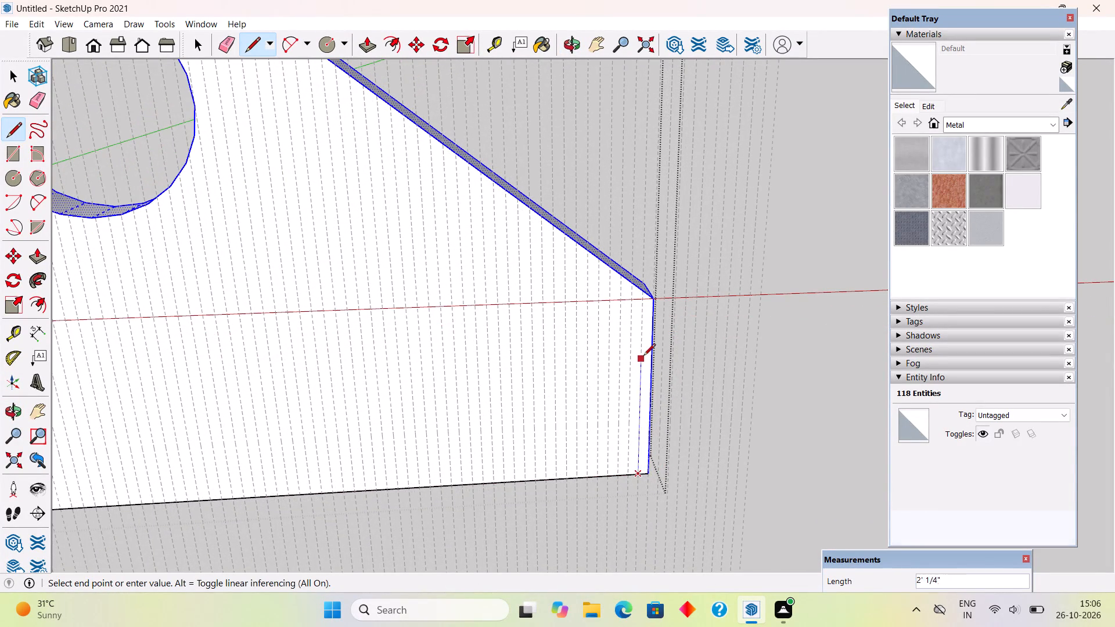
left_click(645, 293)
left_click(650, 305)
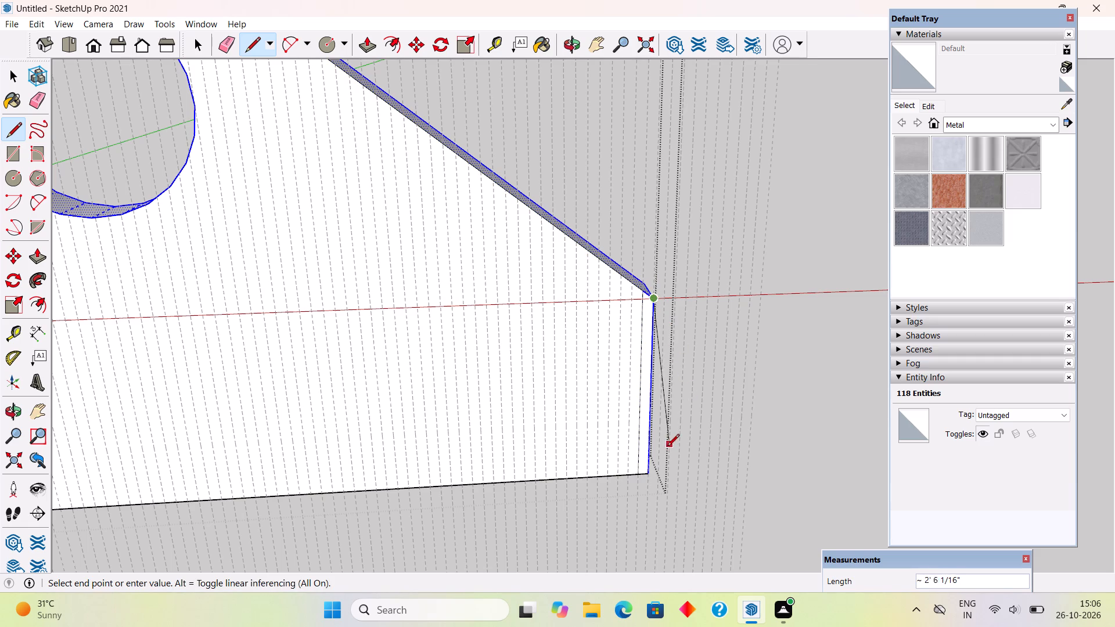
left_click(648, 473)
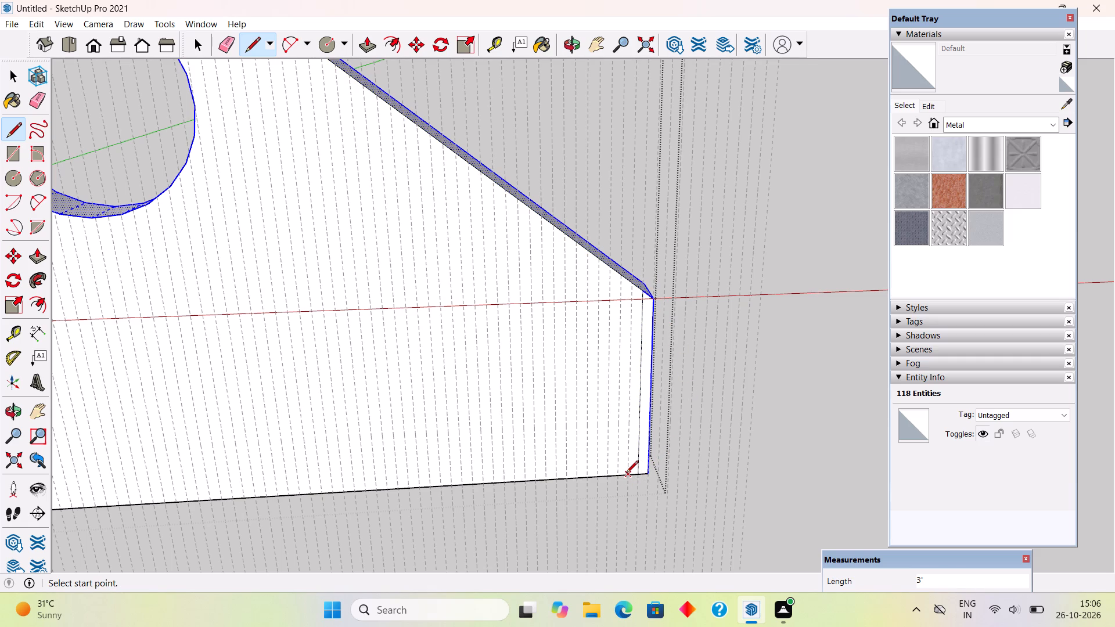
Trace four consecutive guides inward from that end, between base and sloped edge, with lines about 3' 3 1/8" to 3' 7 13/16" long.
left_click(626, 474)
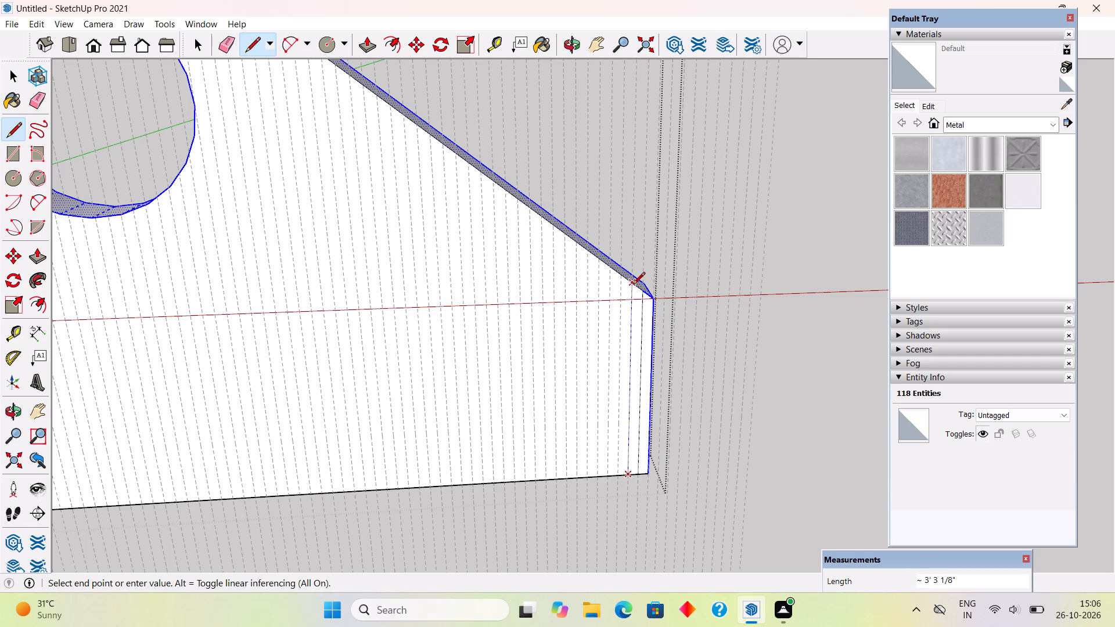
left_click(633, 285)
left_click(619, 273)
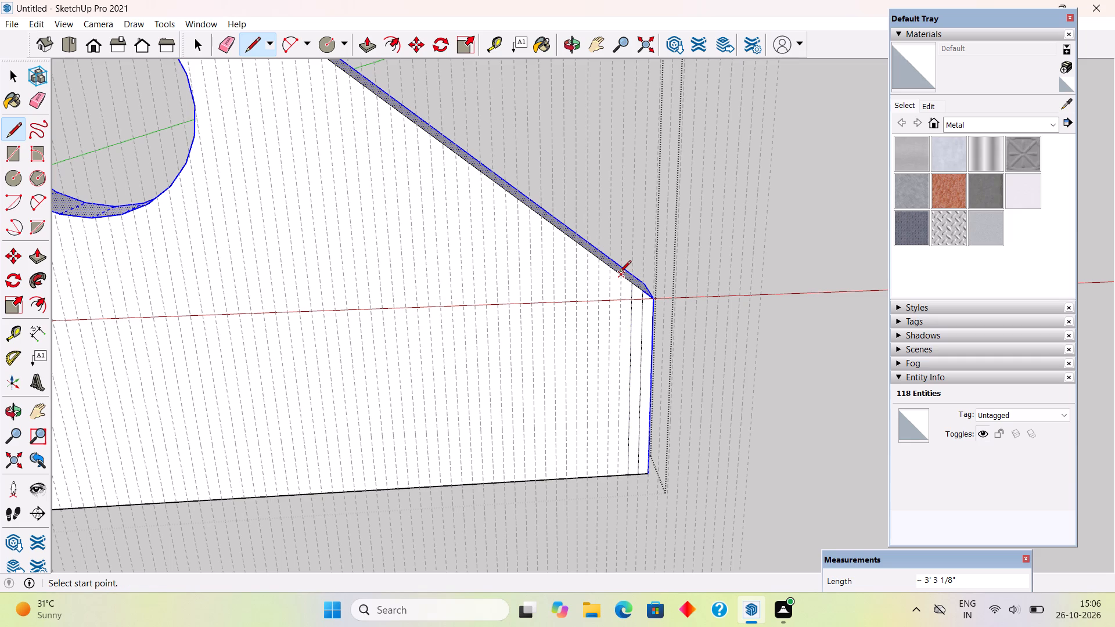
left_click(618, 478)
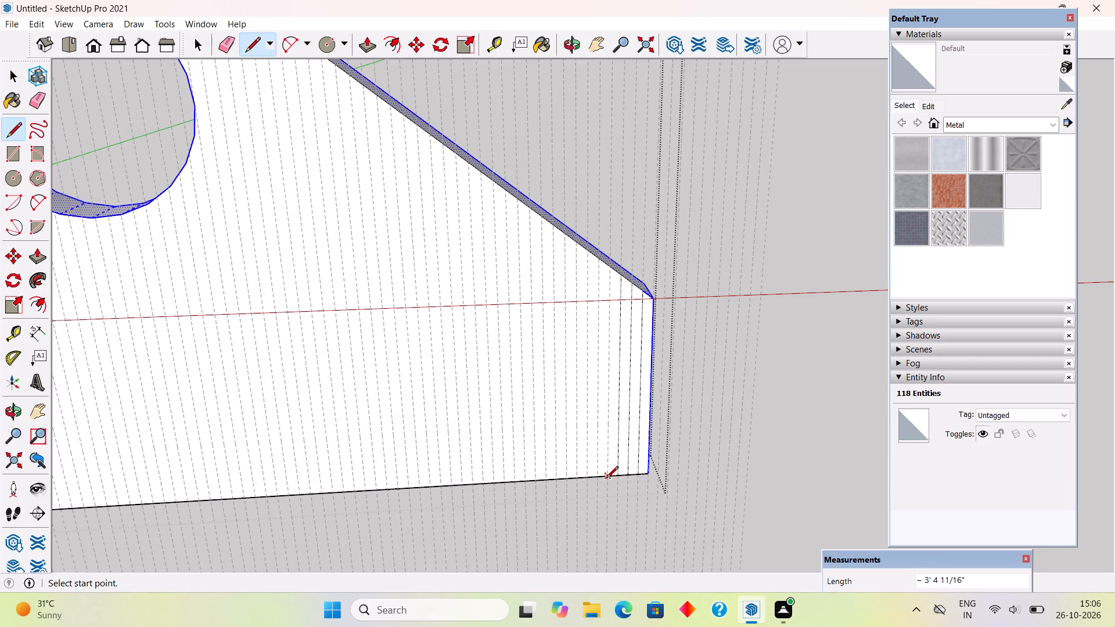
left_click(606, 479)
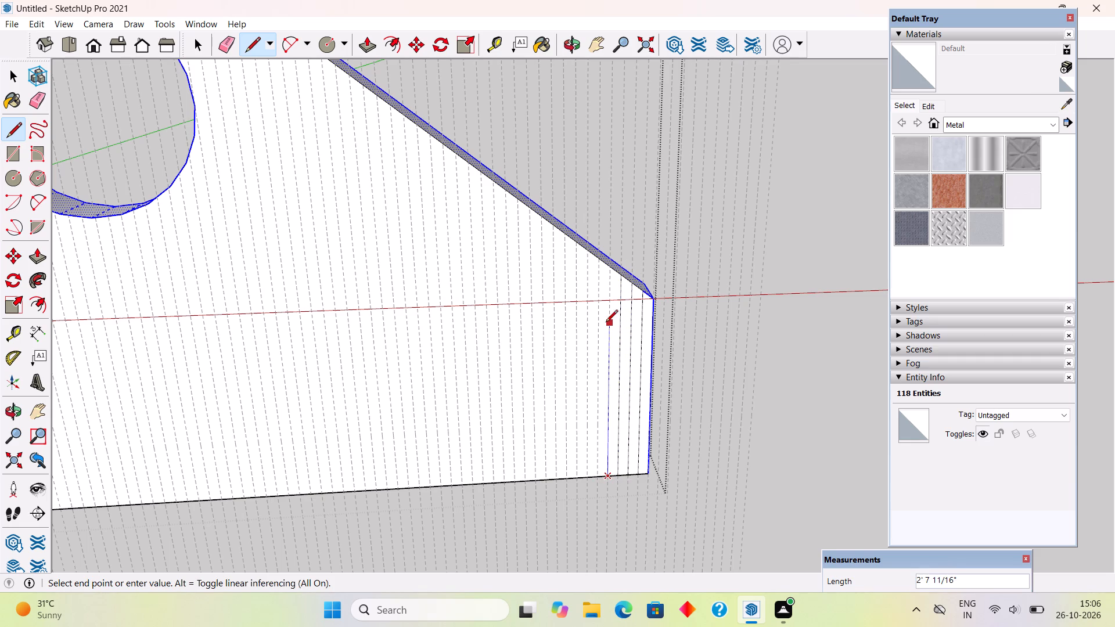
left_click(609, 268)
left_click(596, 259)
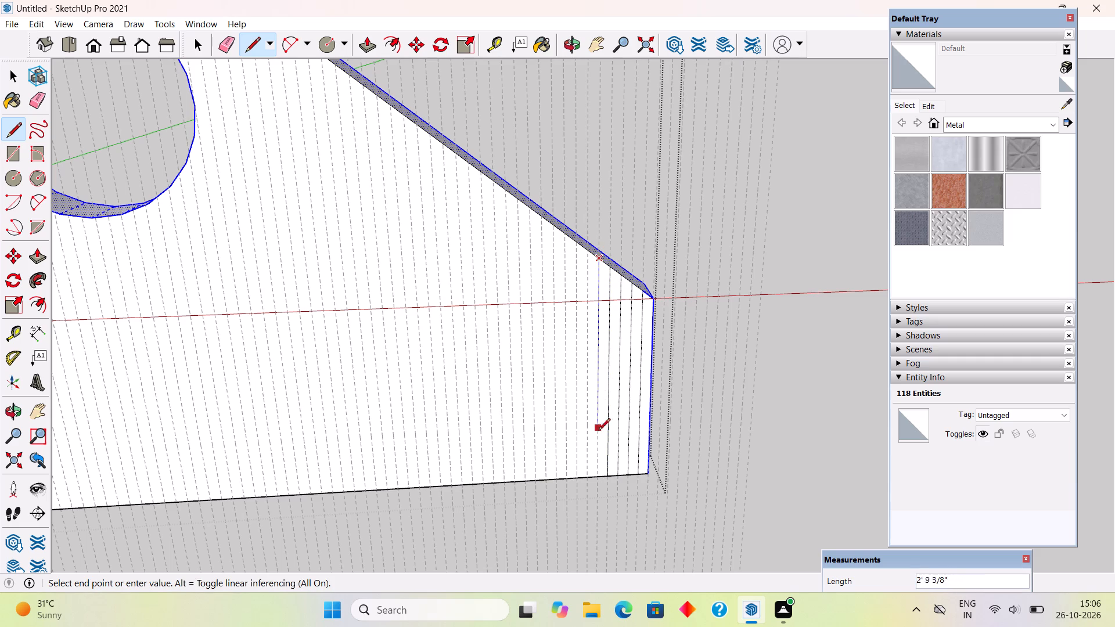
left_click(595, 475)
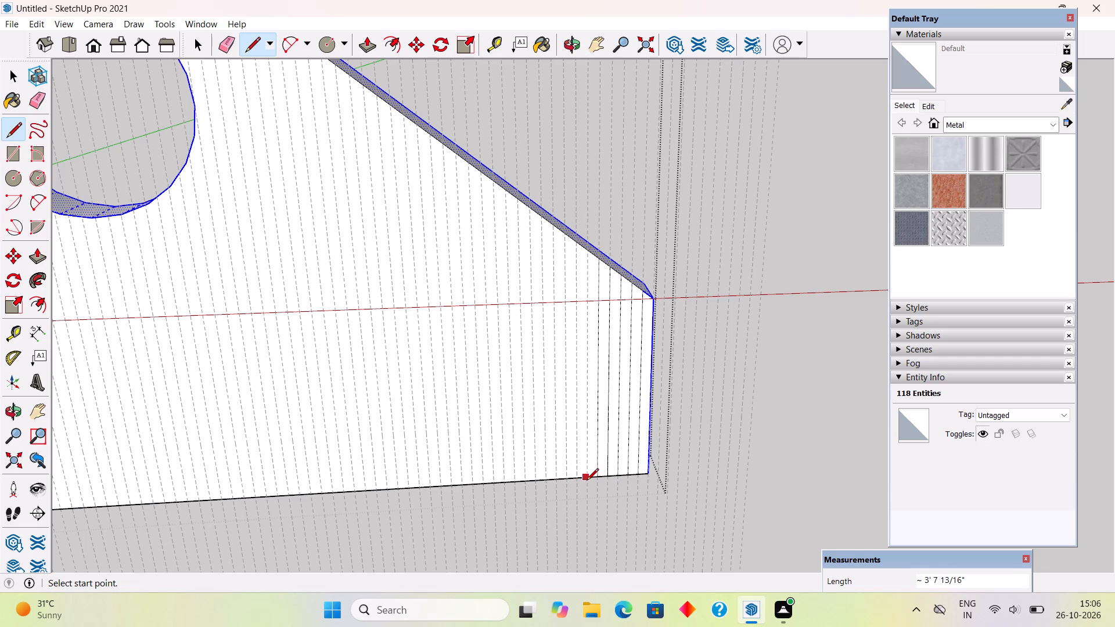
Continue inward from the side edge, tracing five more guides between base and sloped edge with lines about 3' 9 3/8" to 4' 3 5/8" long.
left_click(588, 478)
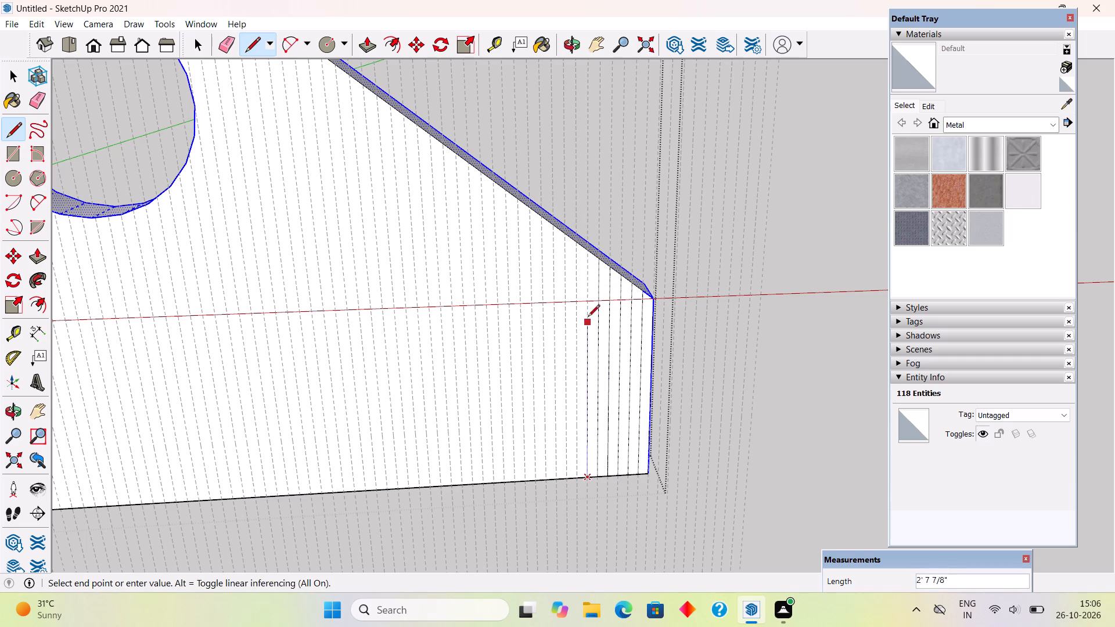
left_click(588, 255)
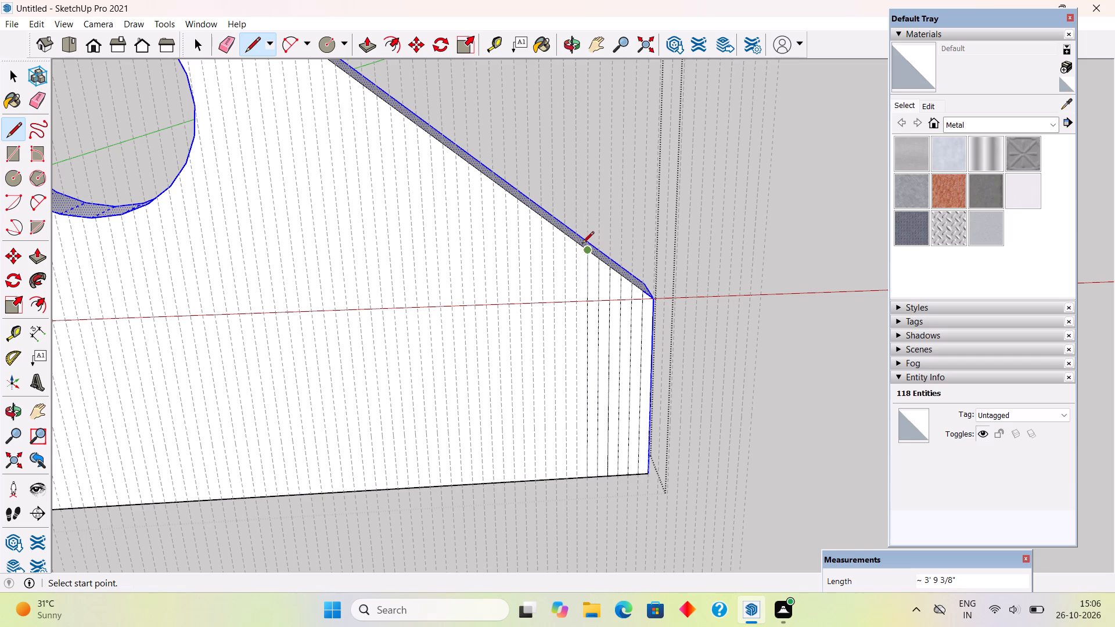
left_click(577, 243)
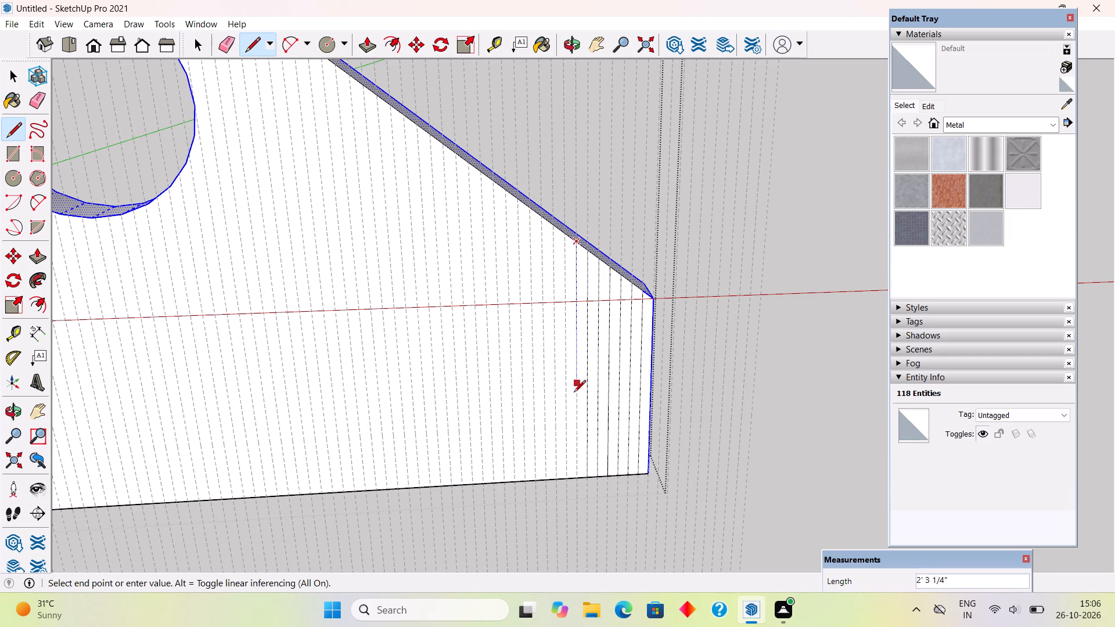
left_click(576, 477)
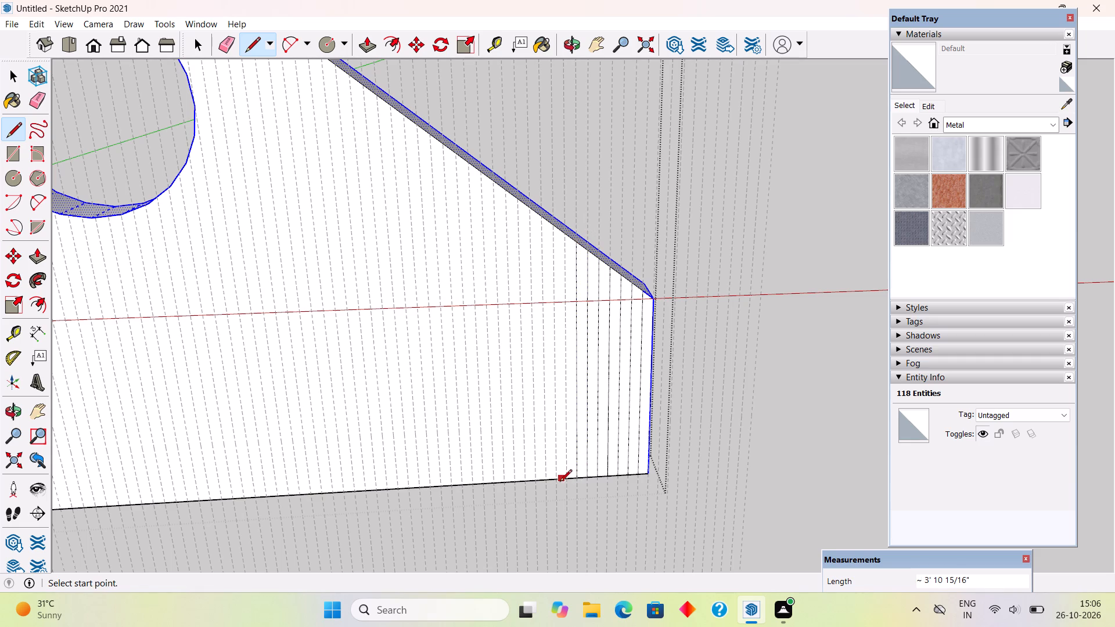
left_click(567, 481)
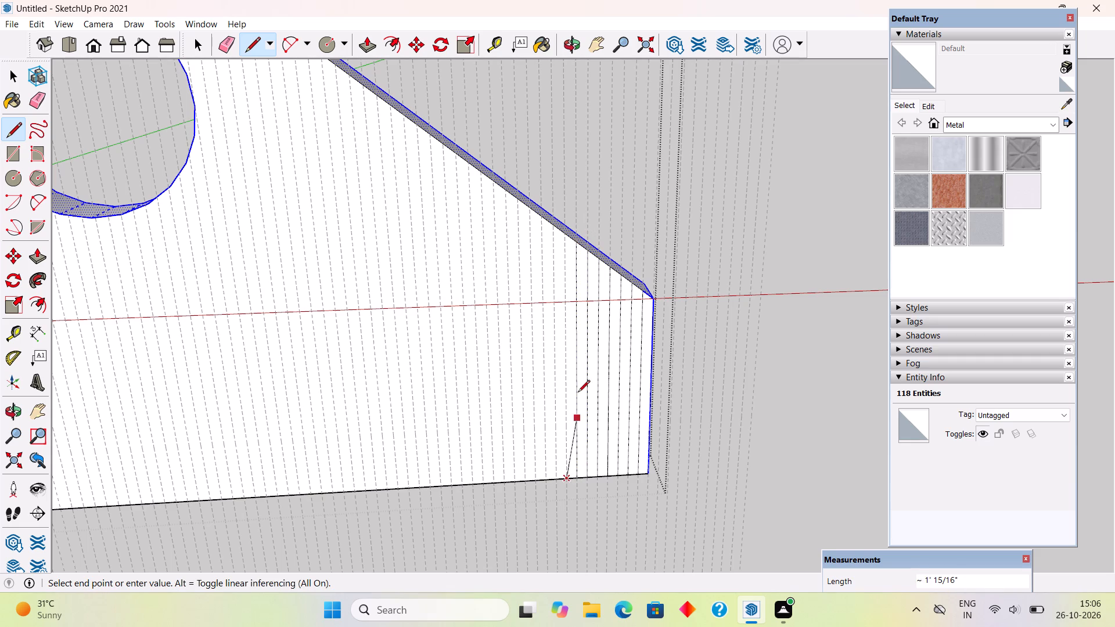
left_click(567, 236)
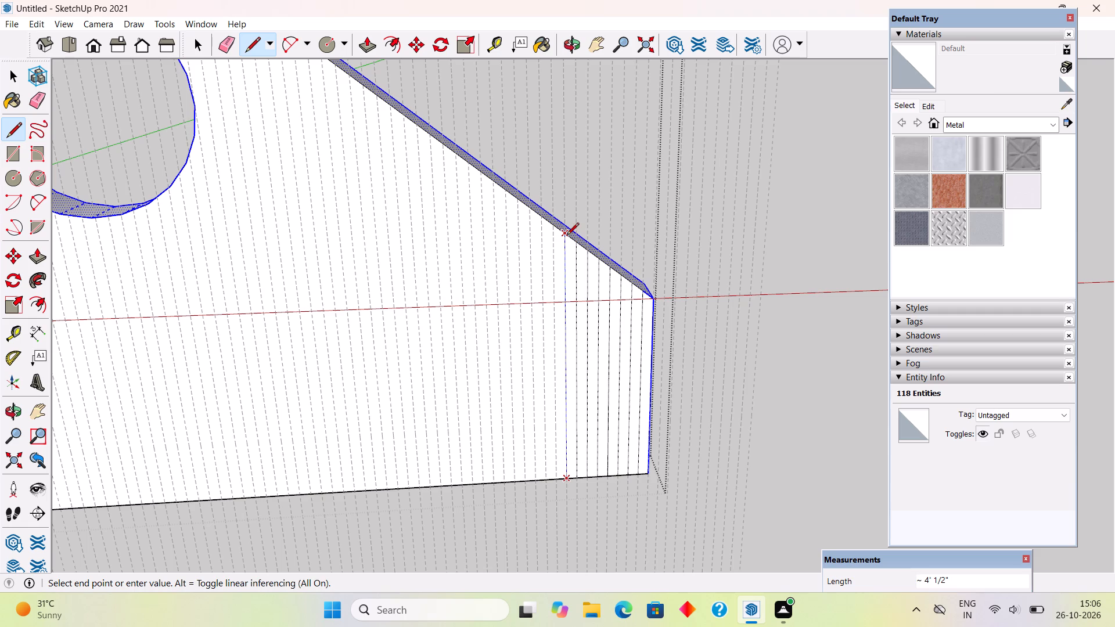
left_click(554, 225)
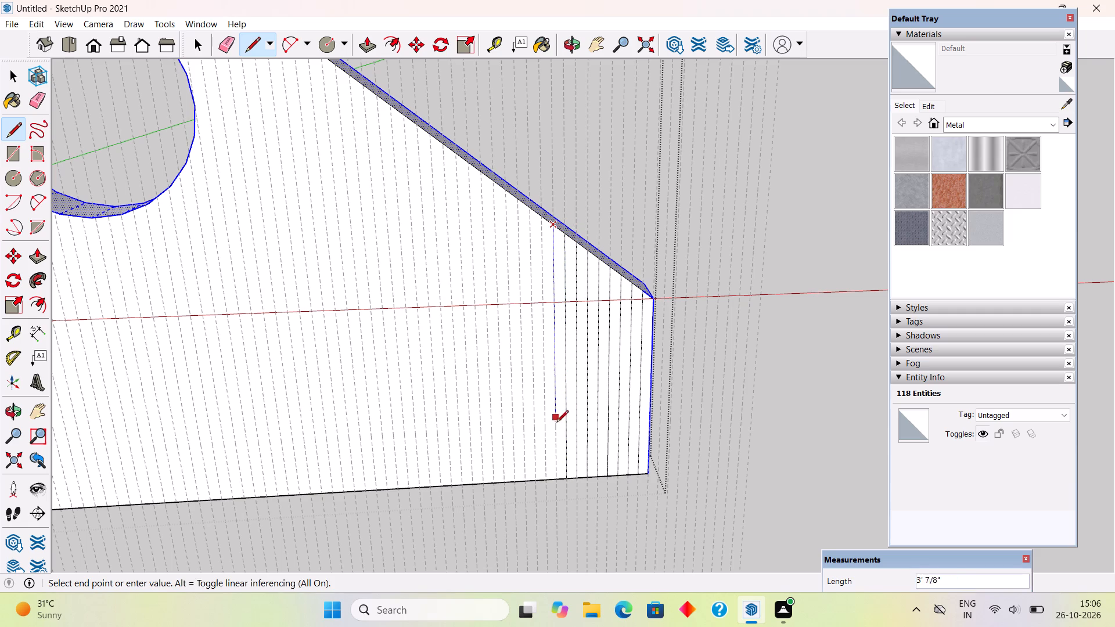
left_click(553, 484)
left_click(546, 480)
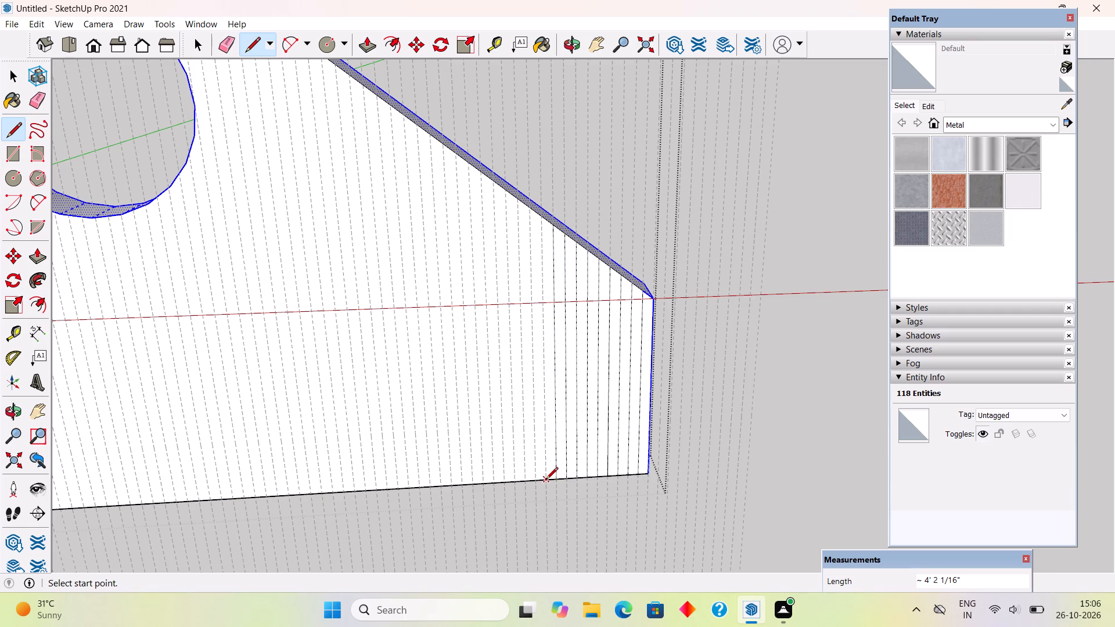
left_click(541, 222)
Trace the following five vertical guides towards the round opening, between slope and base, with lines about 4' 5 3/16" to 4' 11 1/2" long.
left_click(528, 210)
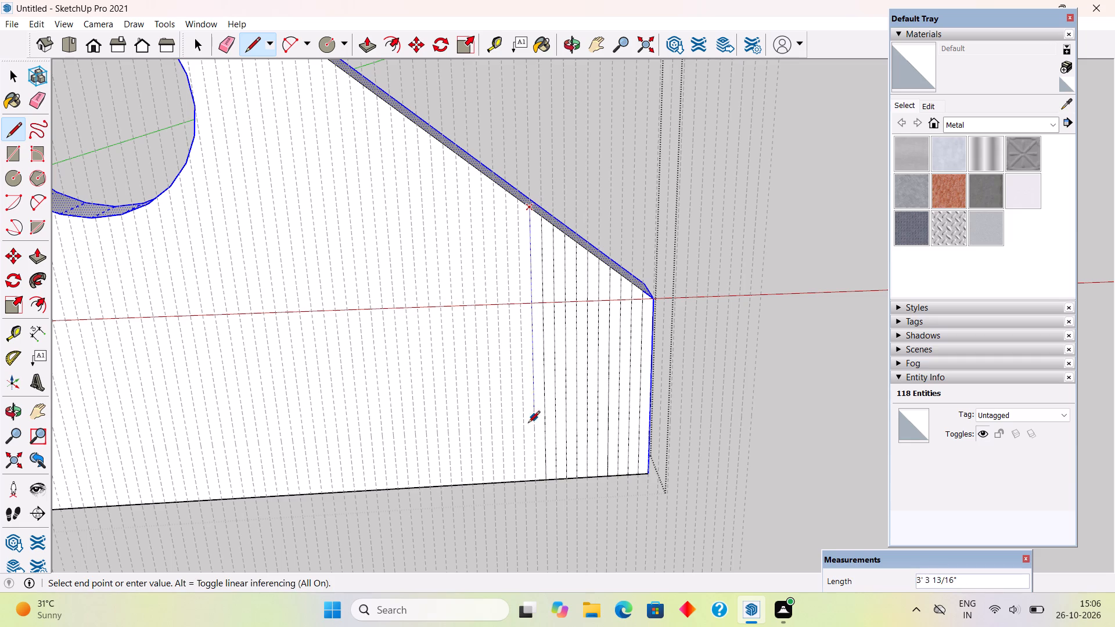
left_click(534, 484)
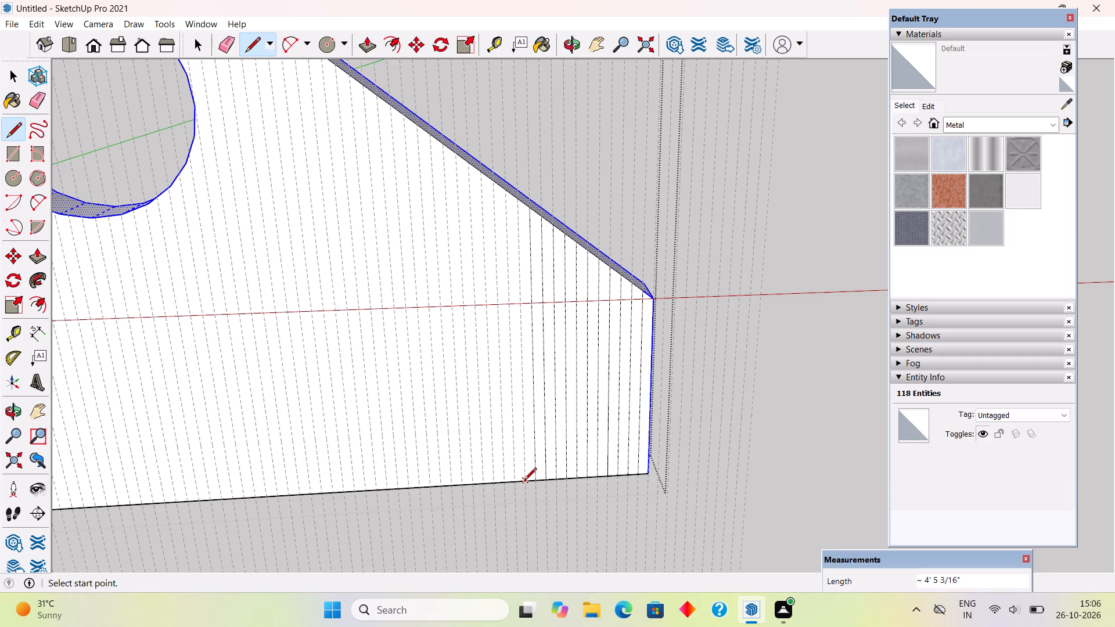
left_click(524, 481)
left_click(515, 201)
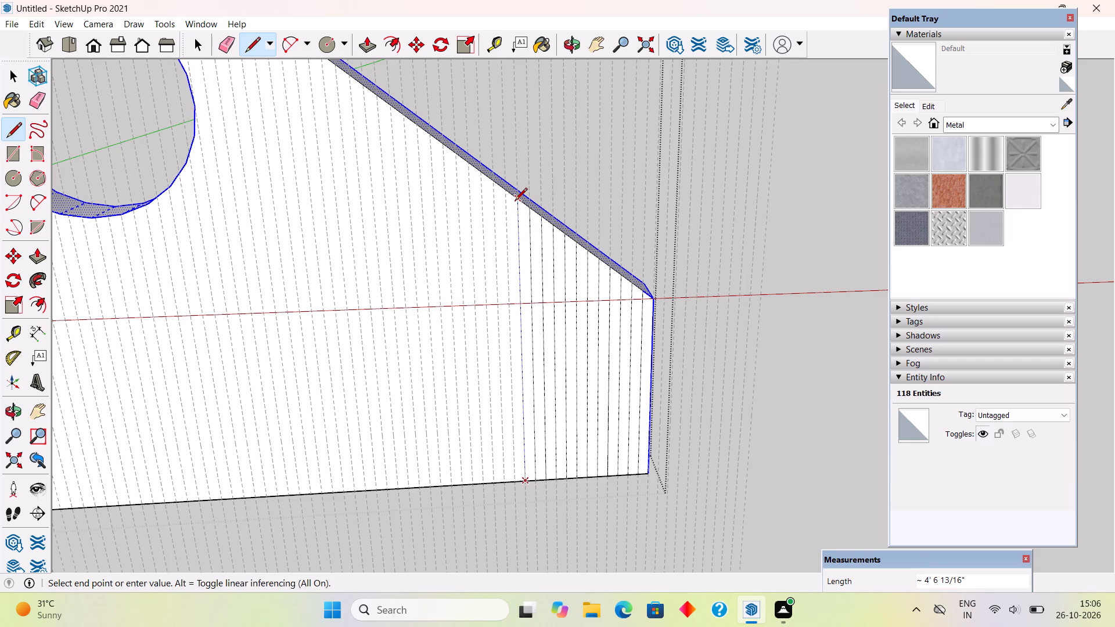
left_click(504, 187)
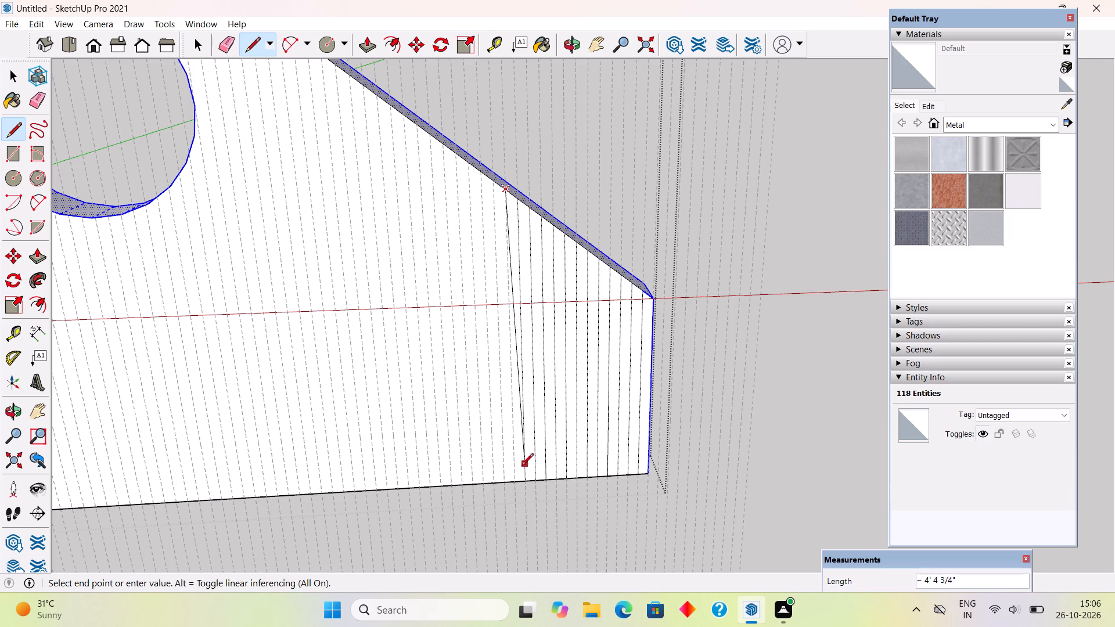
left_click(514, 482)
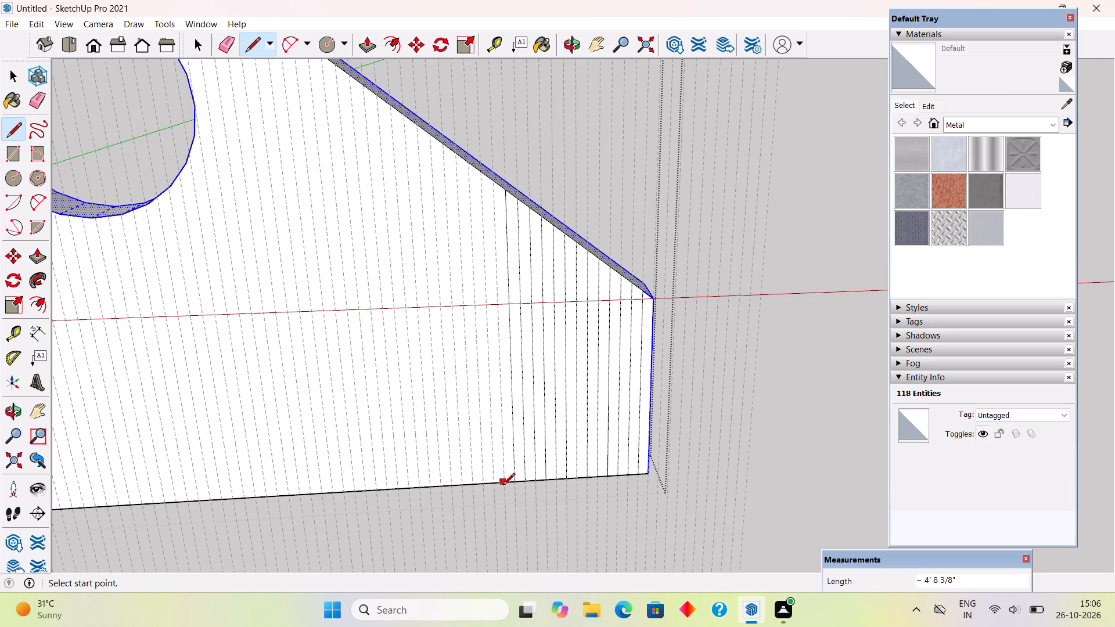
left_click(505, 484)
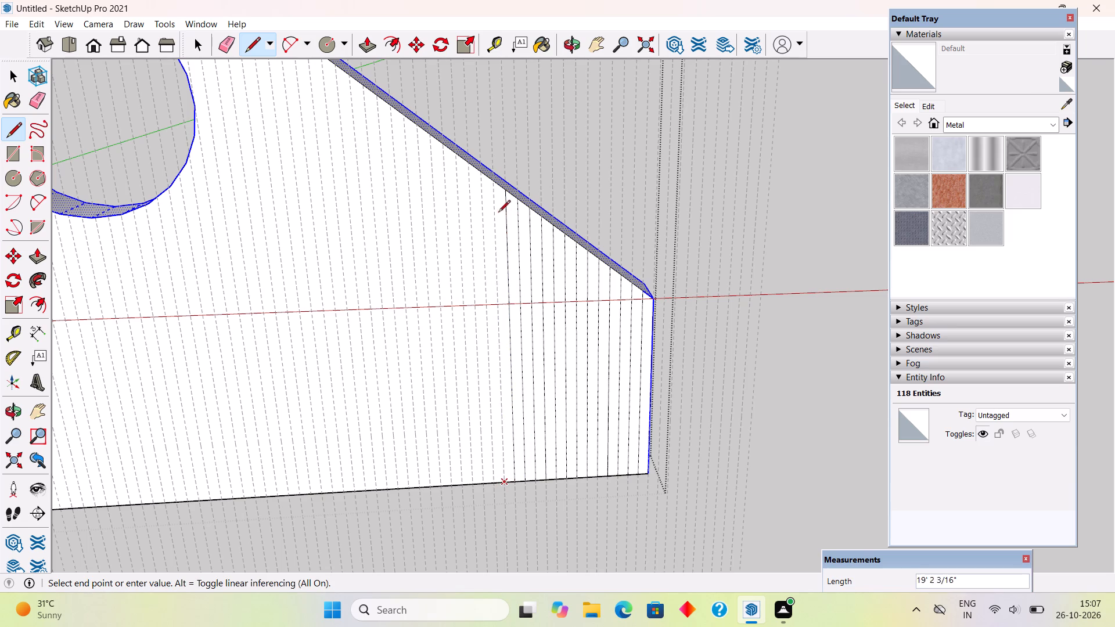
left_click(491, 184)
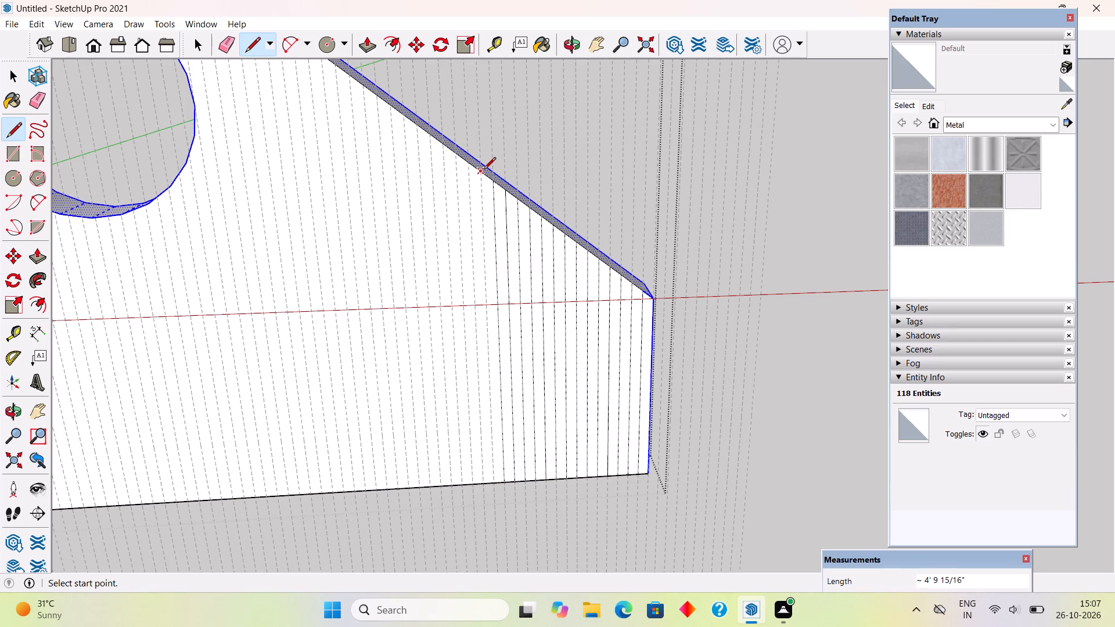
left_click(484, 170)
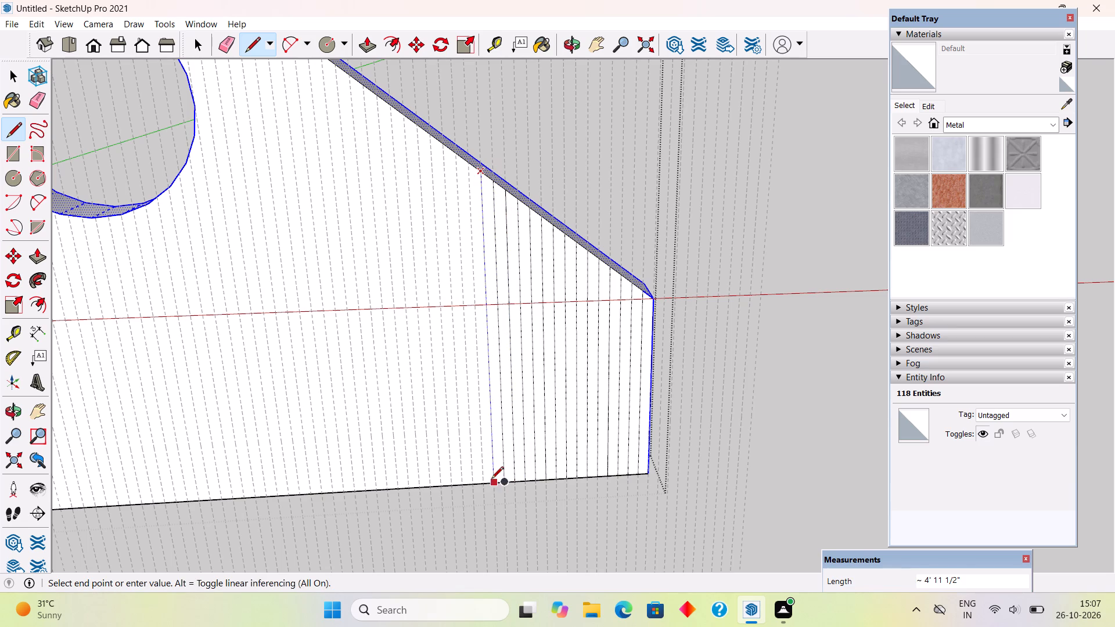
left_click(491, 487)
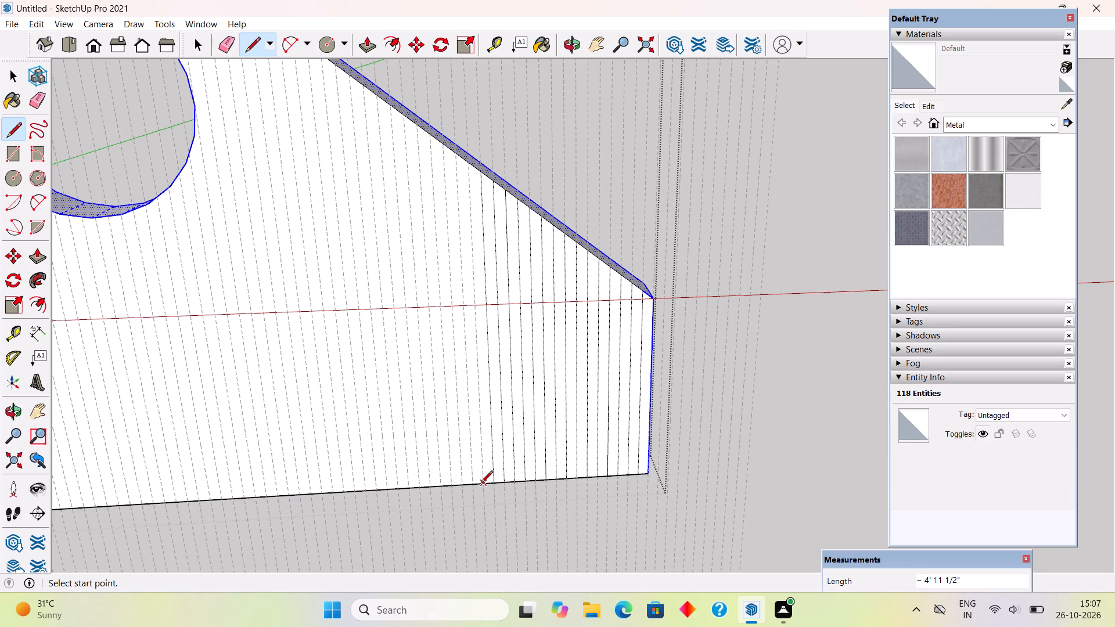
Extend the line series by five adjacent guides between base and sloped edge, with lines about 5' 1 1/16" to 5' 7 5/16" long.
left_click(482, 484)
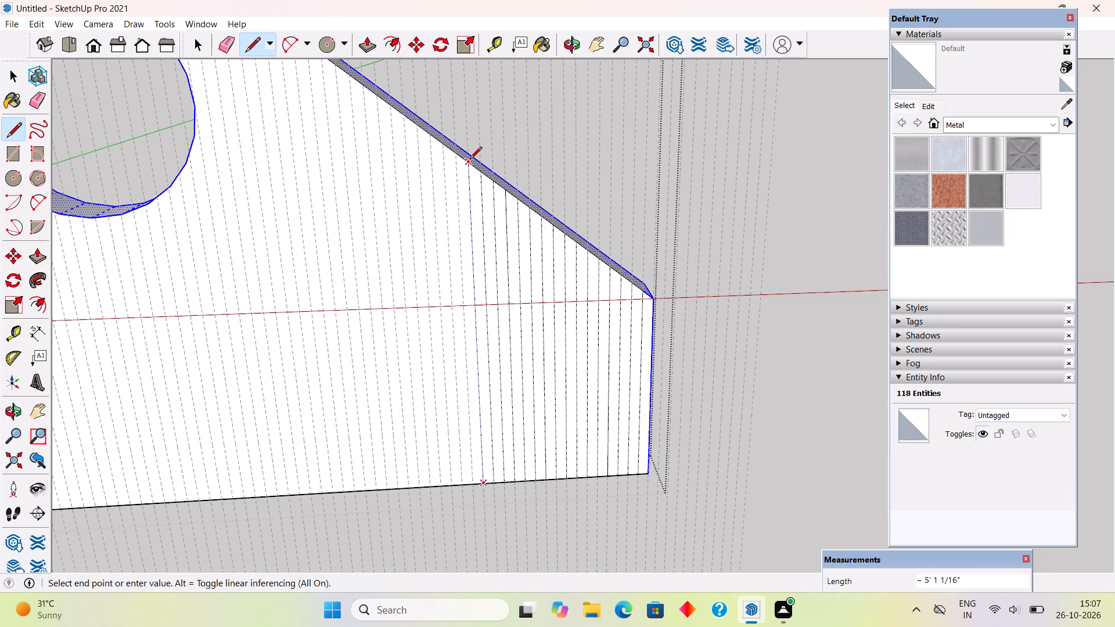
left_click(470, 160)
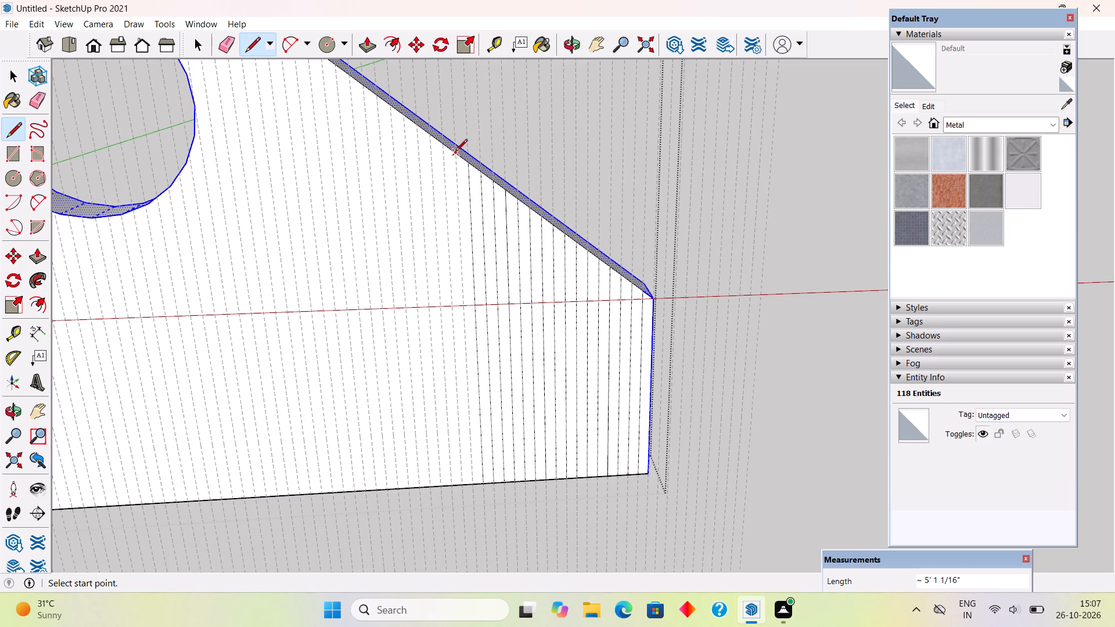
left_click(455, 152)
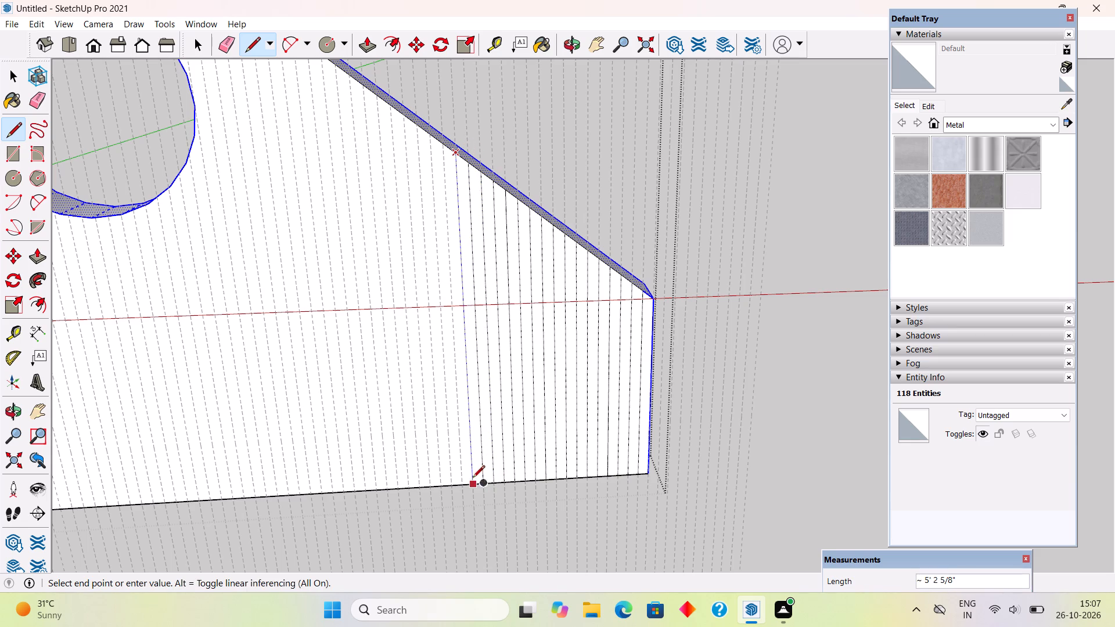
left_click(470, 484)
left_click(460, 487)
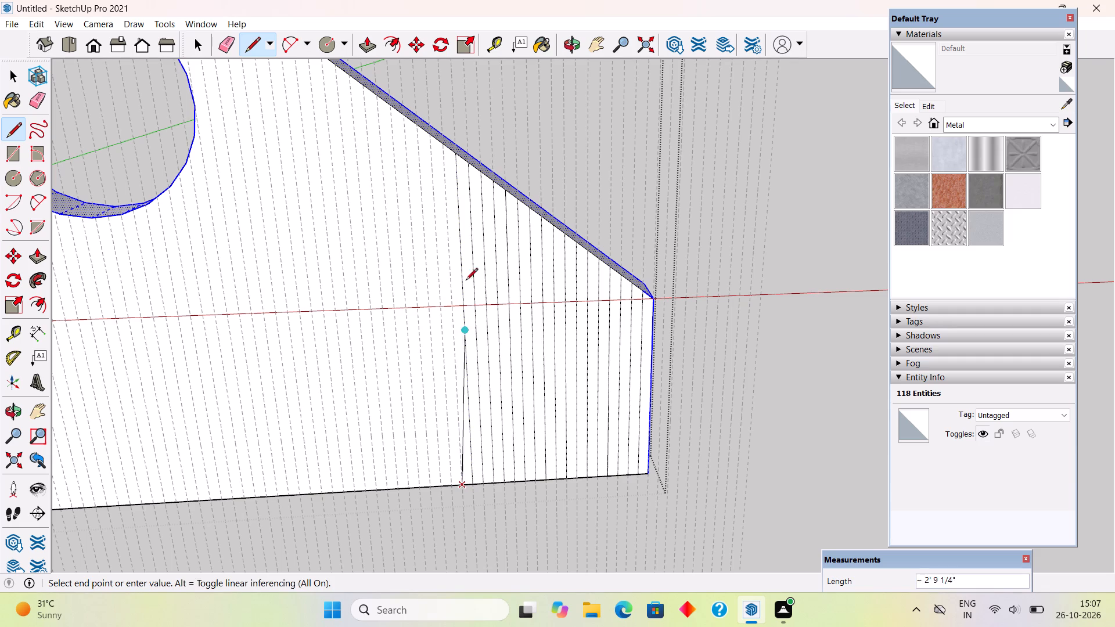
left_click(441, 146)
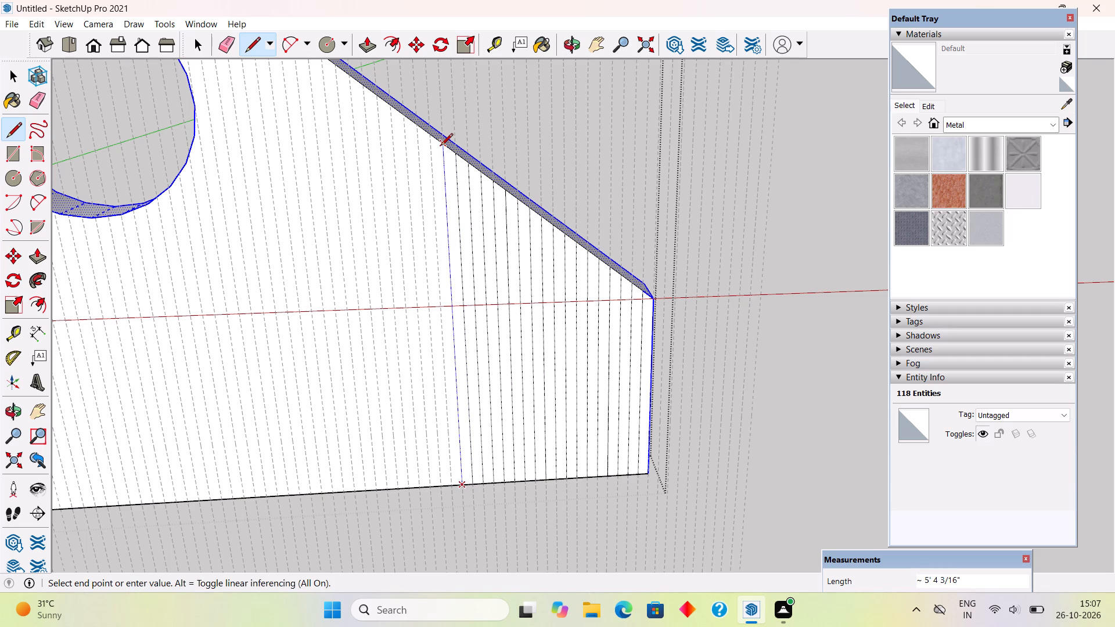
left_click(433, 138)
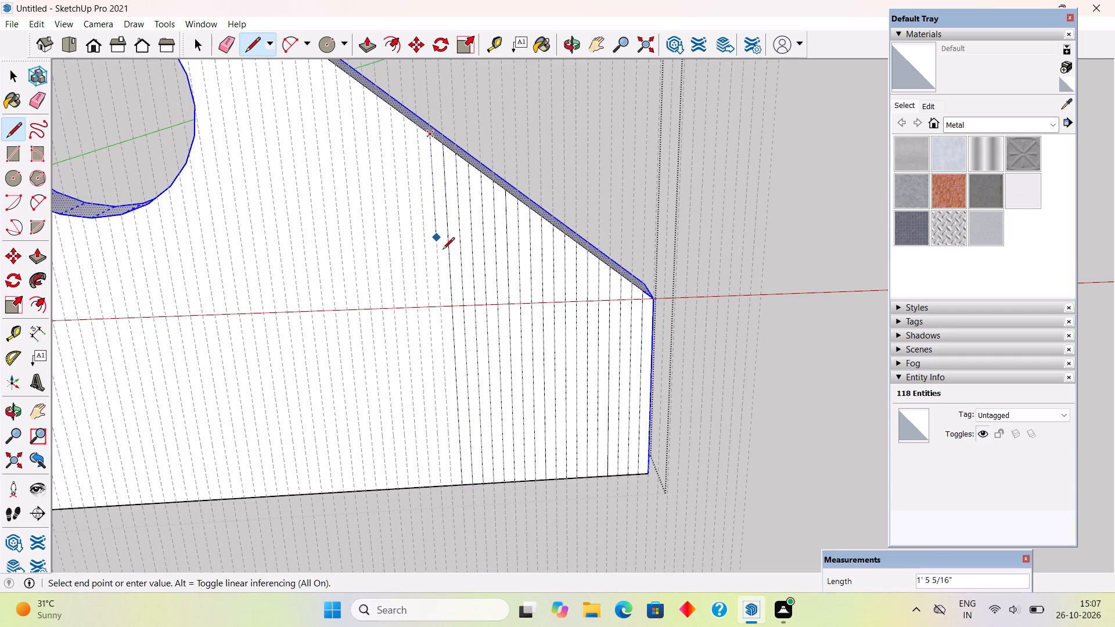
left_click(449, 483)
left_click(437, 489)
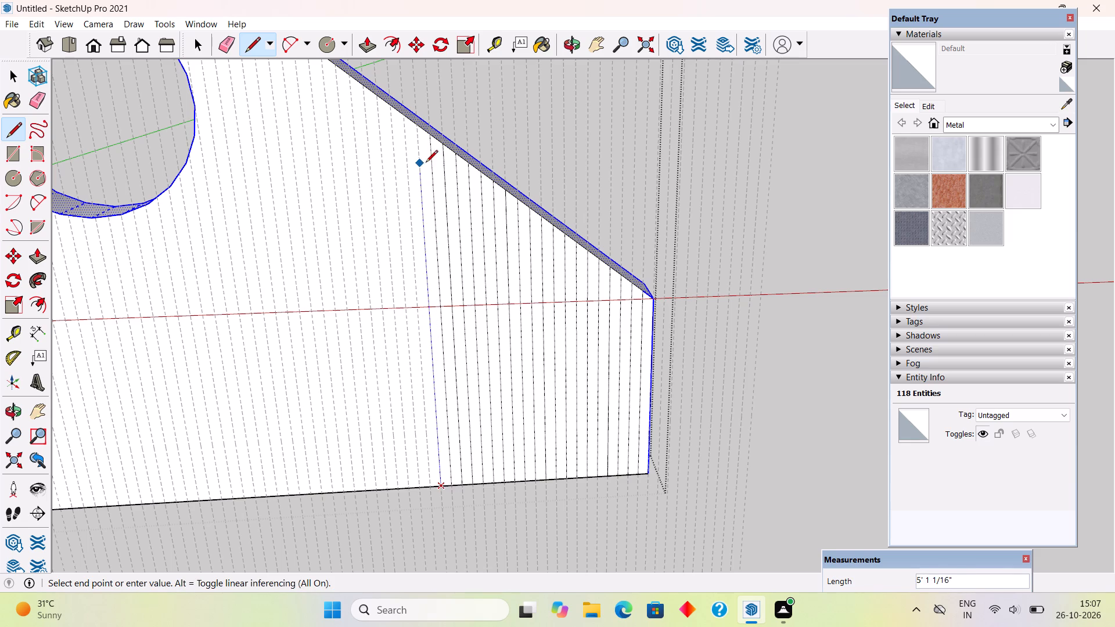
left_click(419, 122)
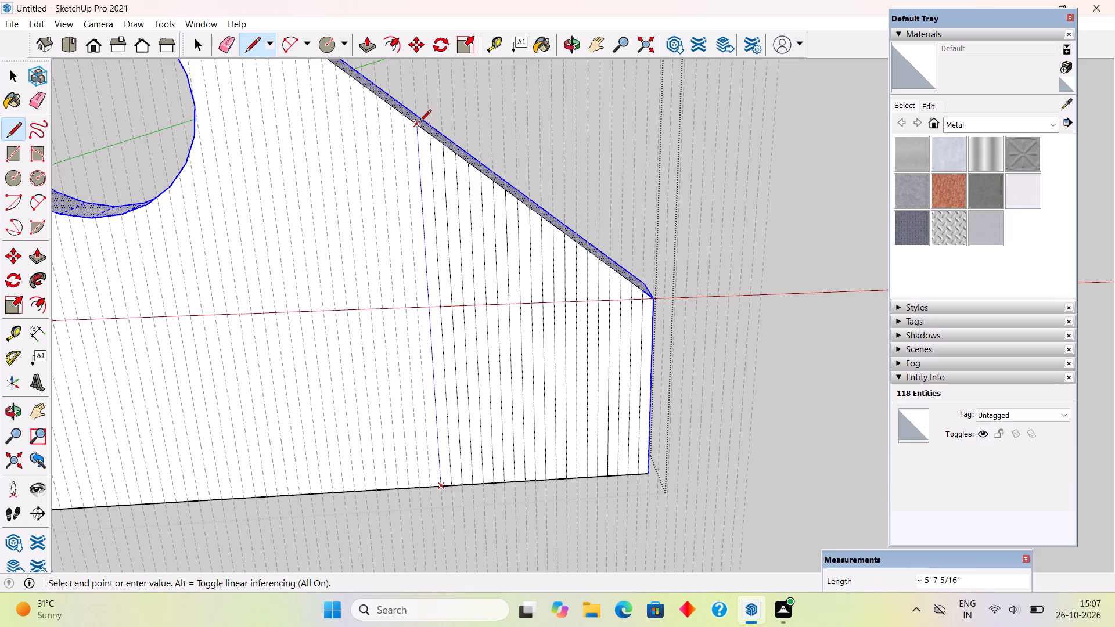
Trace six more consecutive guides towards the round opening, from sloped edge to base, with lines about 5' 8 7/8" to 6' 4 11/16" long.
left_click(407, 116)
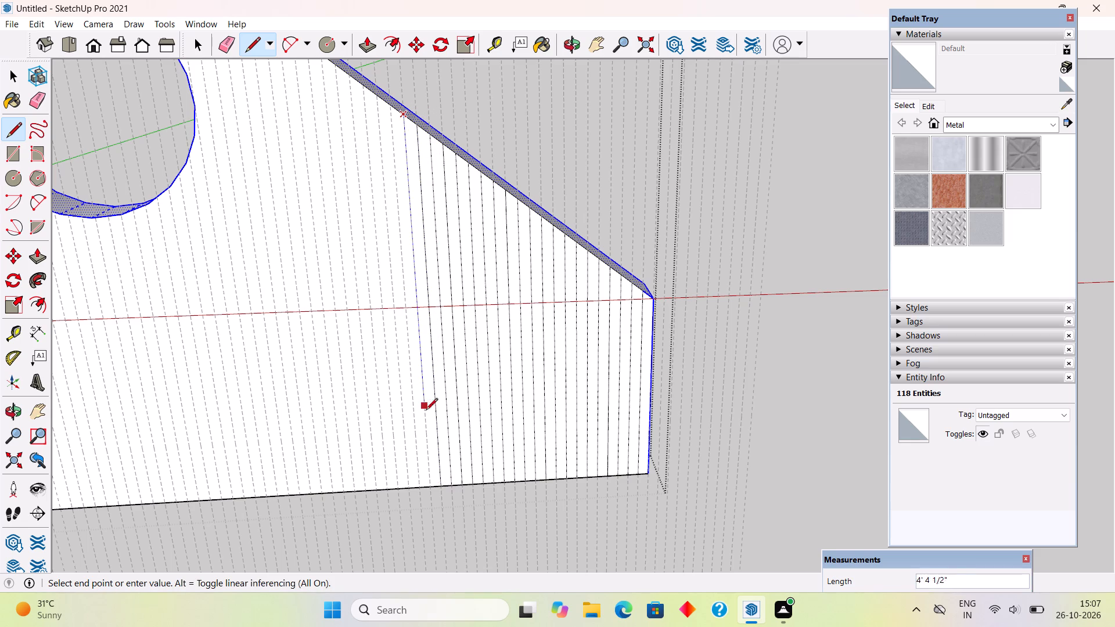
left_click(429, 487)
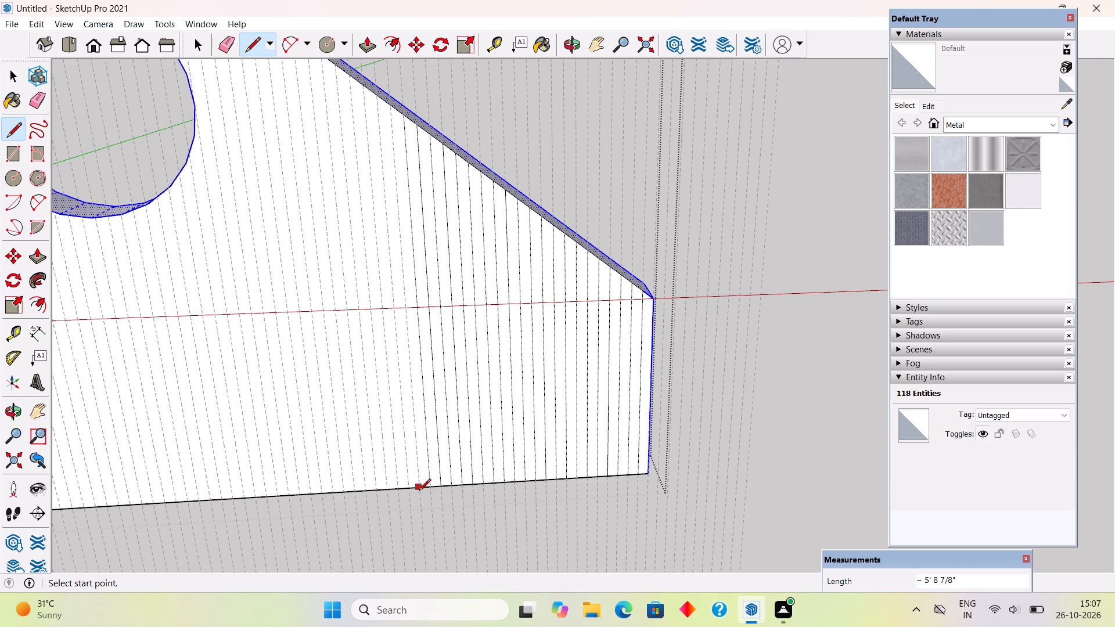
left_click(419, 487)
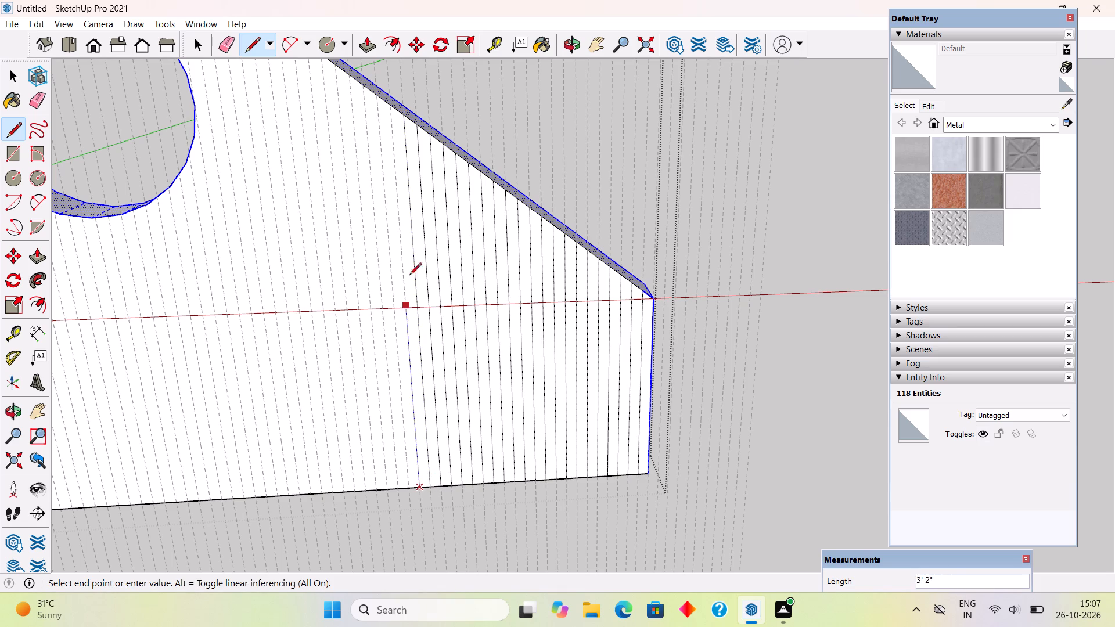
left_click(391, 106)
left_click(379, 98)
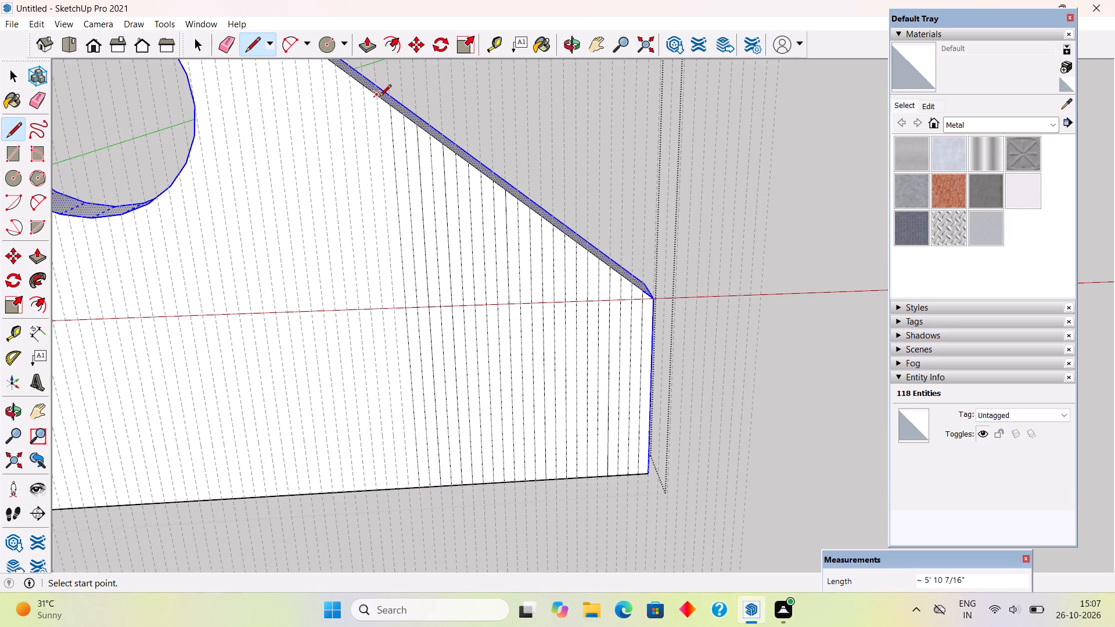
left_click(406, 489)
left_click(398, 488)
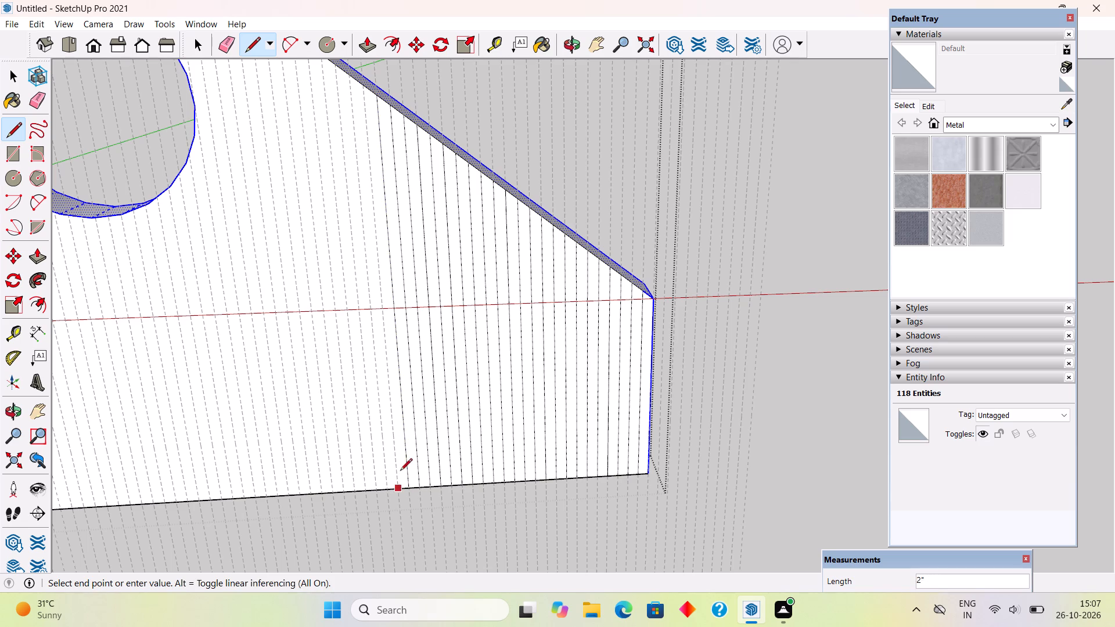
left_click(366, 89)
left_click(351, 76)
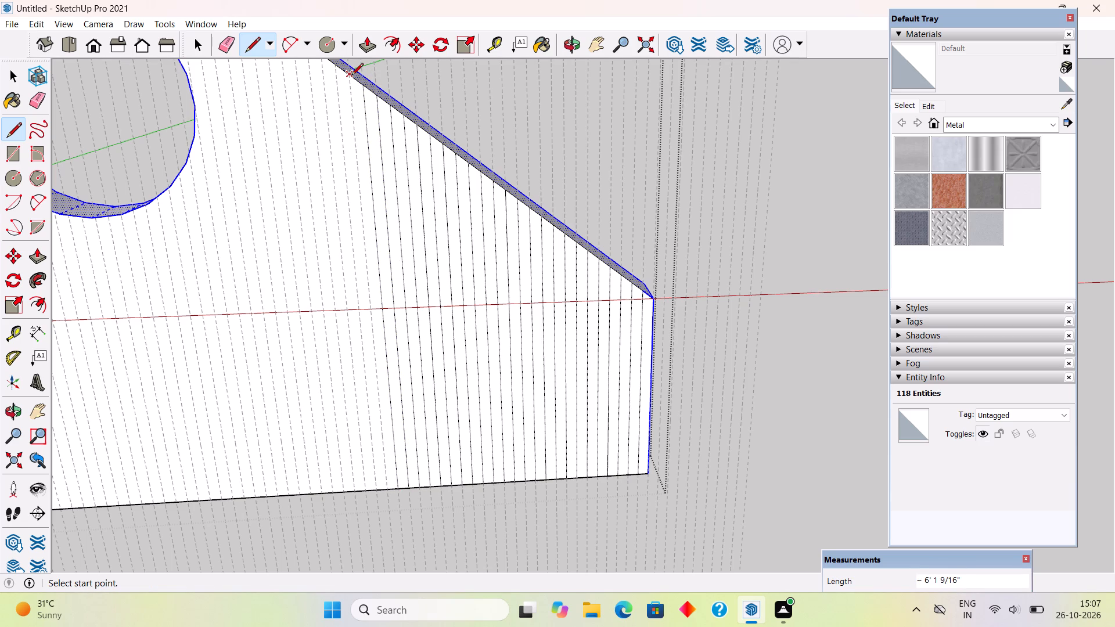
left_click(386, 488)
scroll(397, 536, "down", 4)
scroll(247, 474, "up", 3)
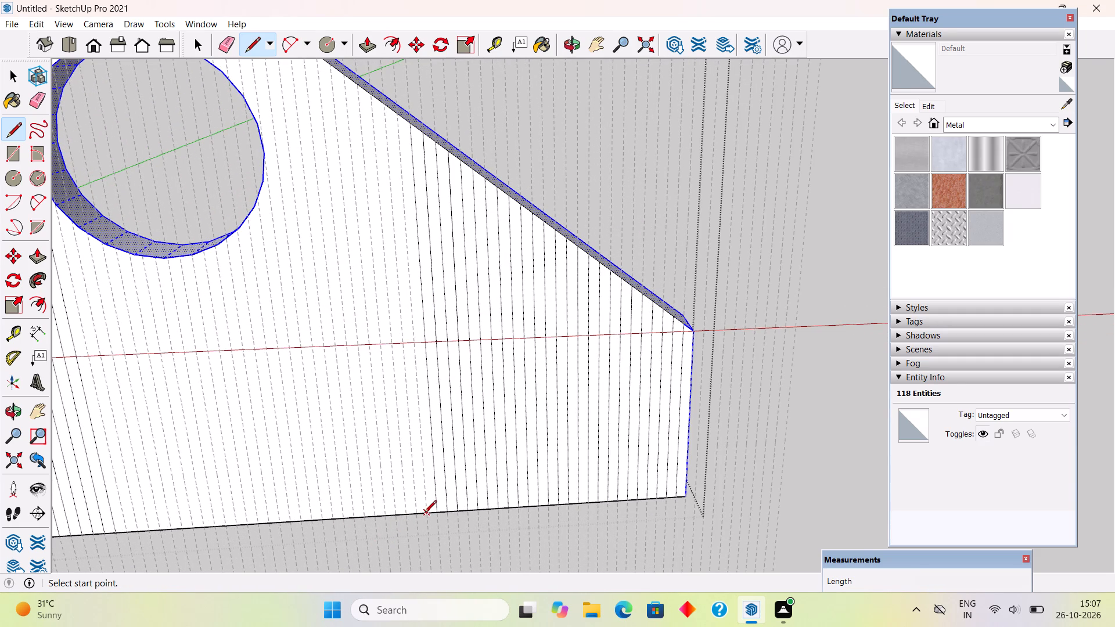
left_click(425, 513)
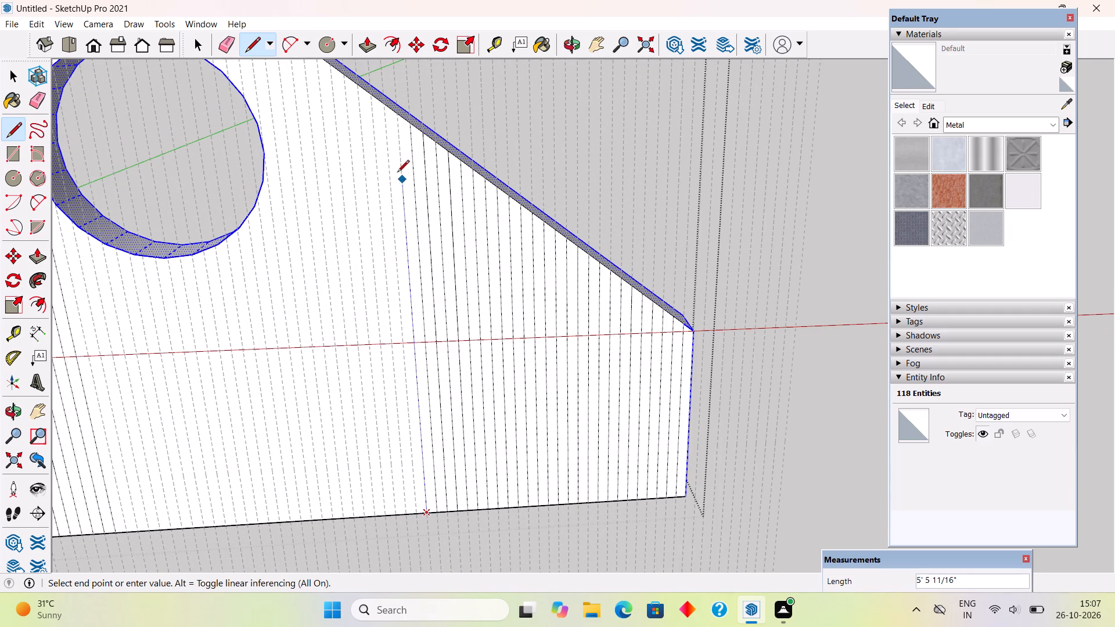
left_click(400, 118)
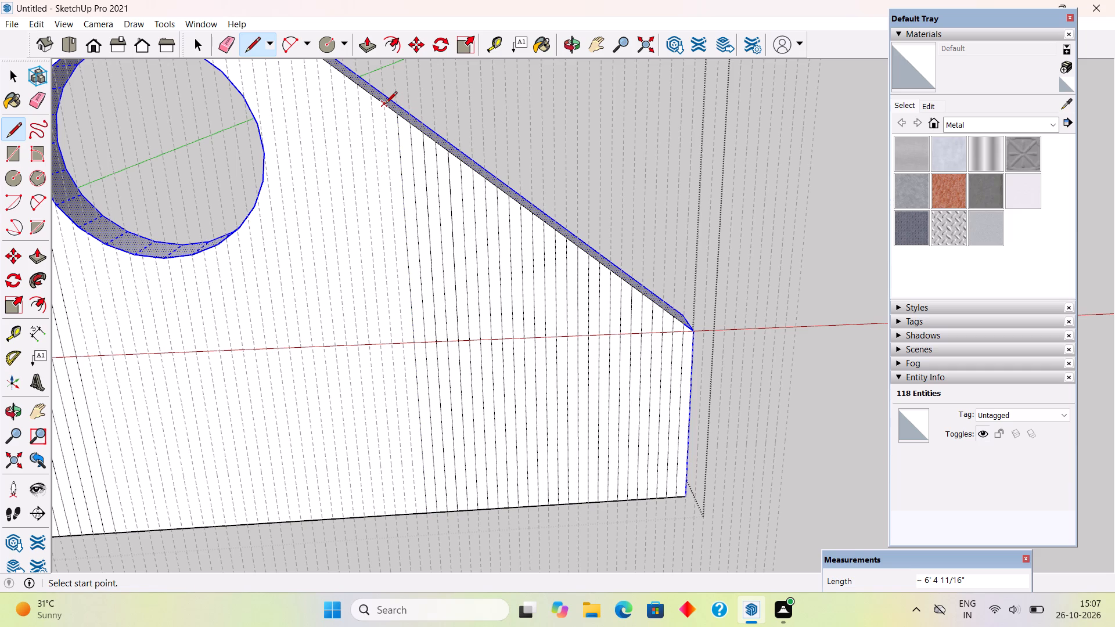
Trace four more adjacent guides towards the round opening, between sloped edge and base, with lines up to about 6' 10 15/16" long.
left_click(385, 105)
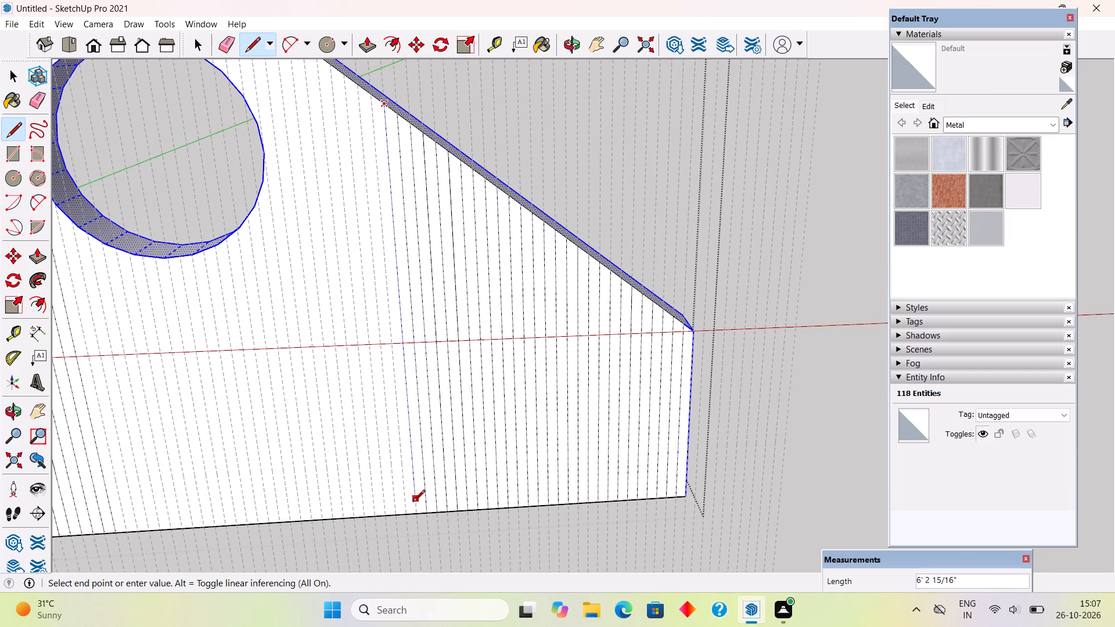
left_click(415, 511)
left_click(405, 513)
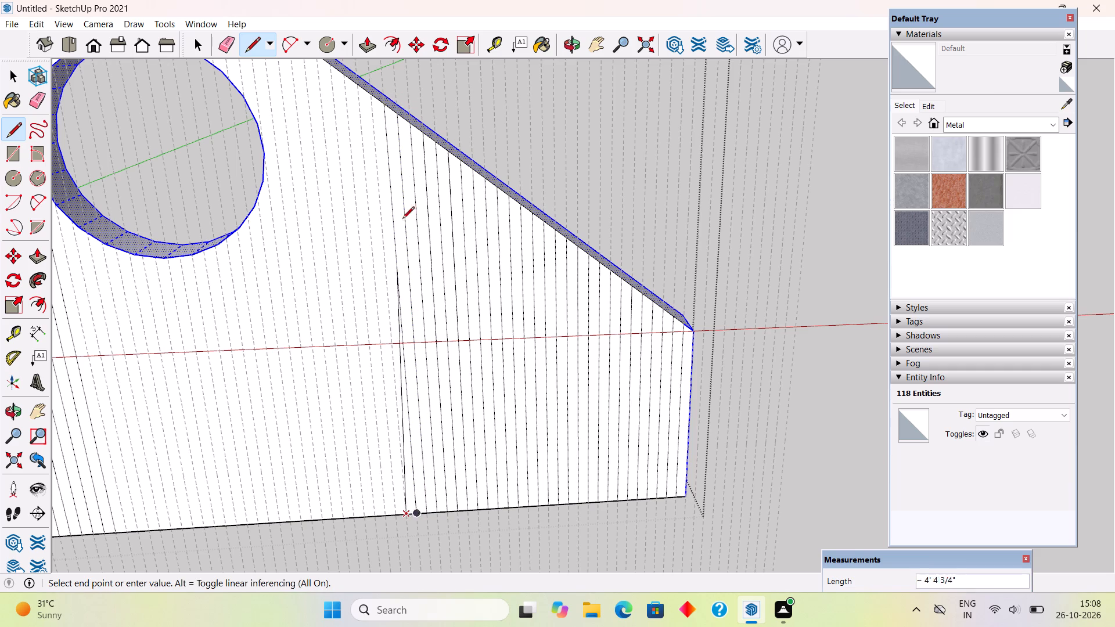
left_click(368, 98)
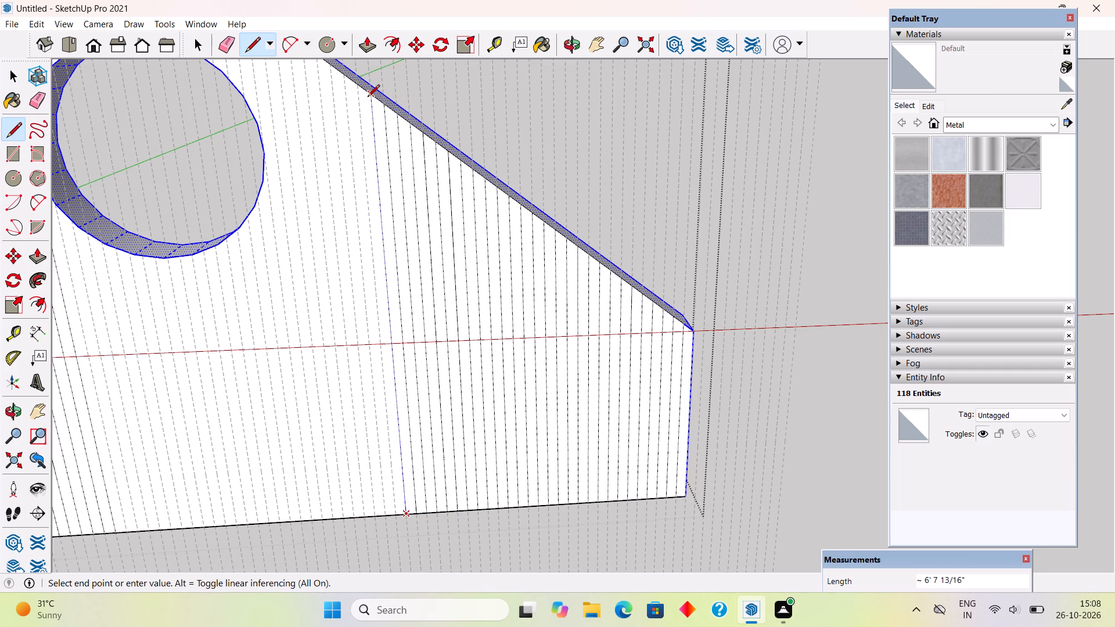
left_click(358, 90)
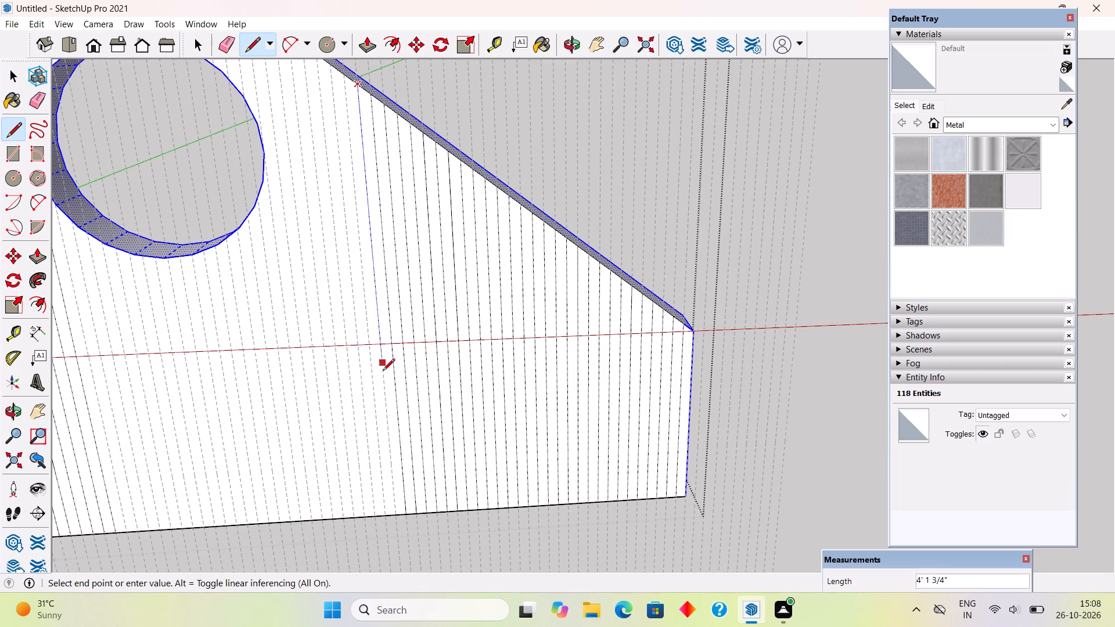
left_click(394, 515)
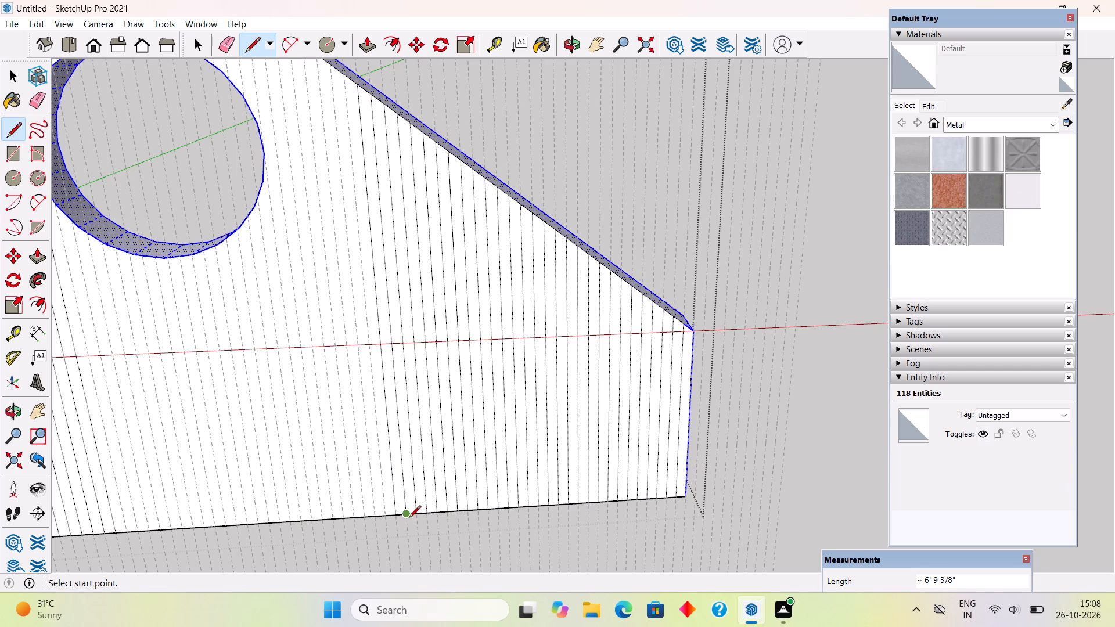
left_click(383, 517)
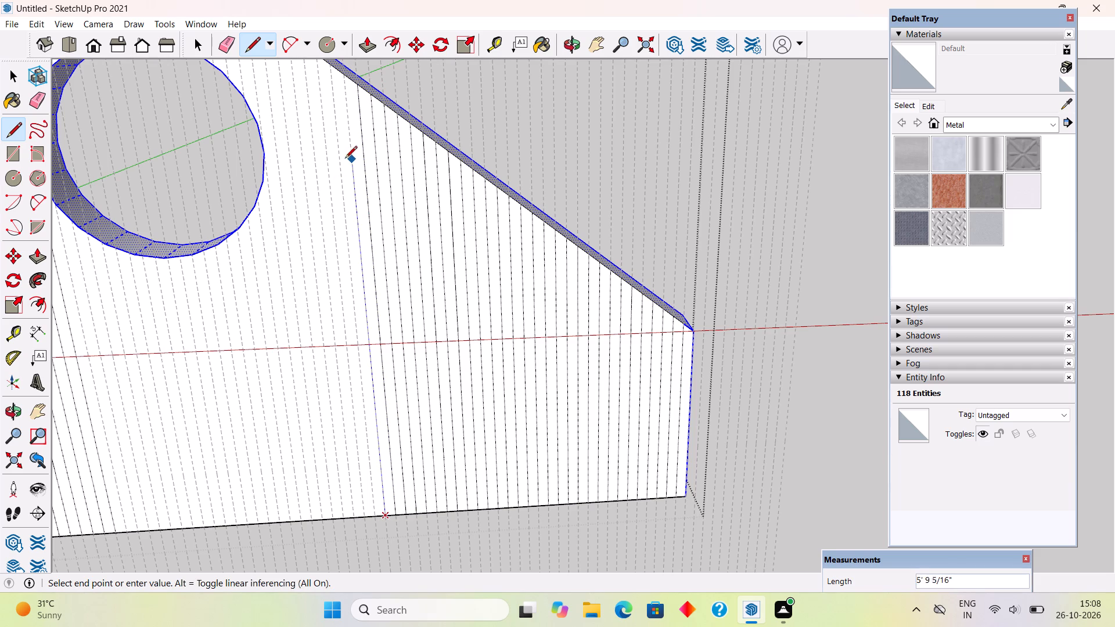
left_click(344, 72)
Continue with three adjacent guides between sloped edge and base, tracing them with lines about 7' 1/2" to 7' 3 5/8" long.
scroll(405, 278, "down", 4)
scroll(331, 158, "up", 4)
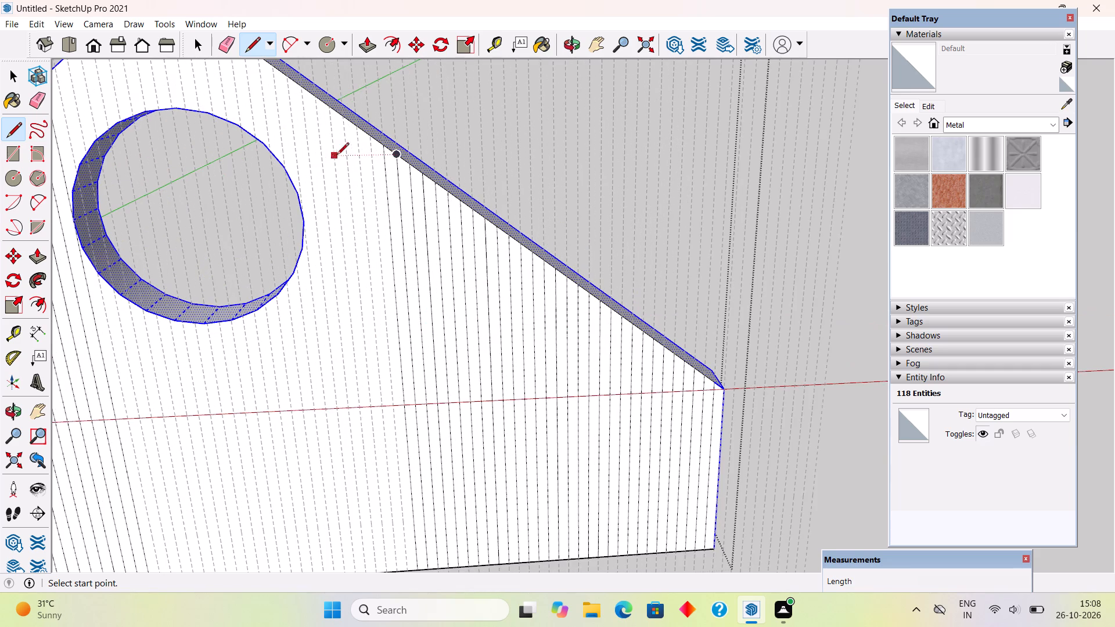
left_click(372, 142)
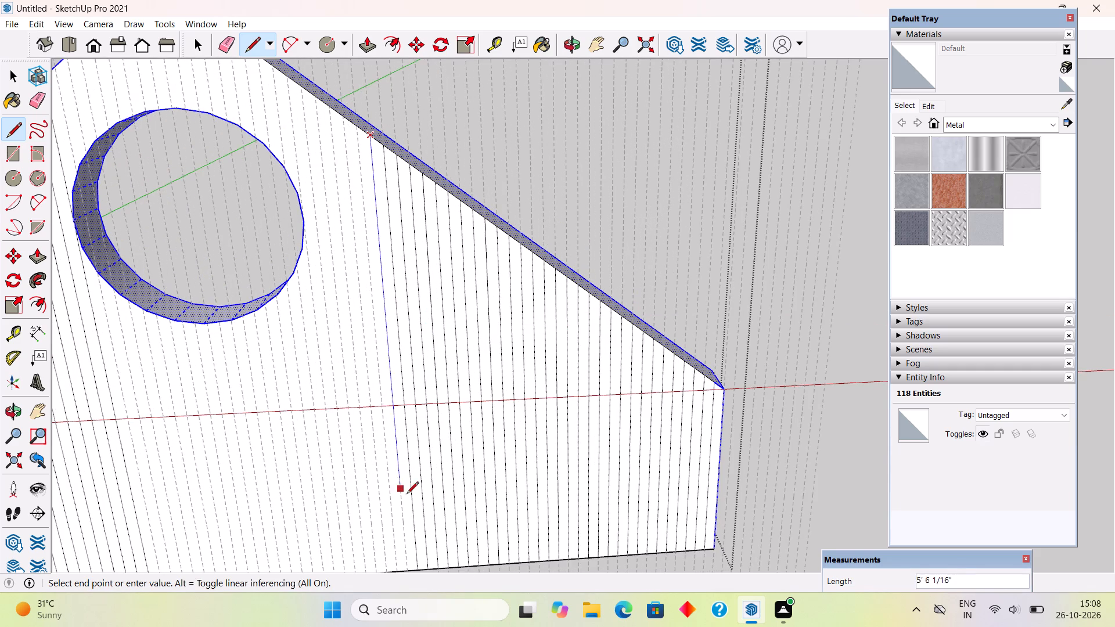
scroll(413, 537, "down", 3)
scroll(405, 564, "up", 4)
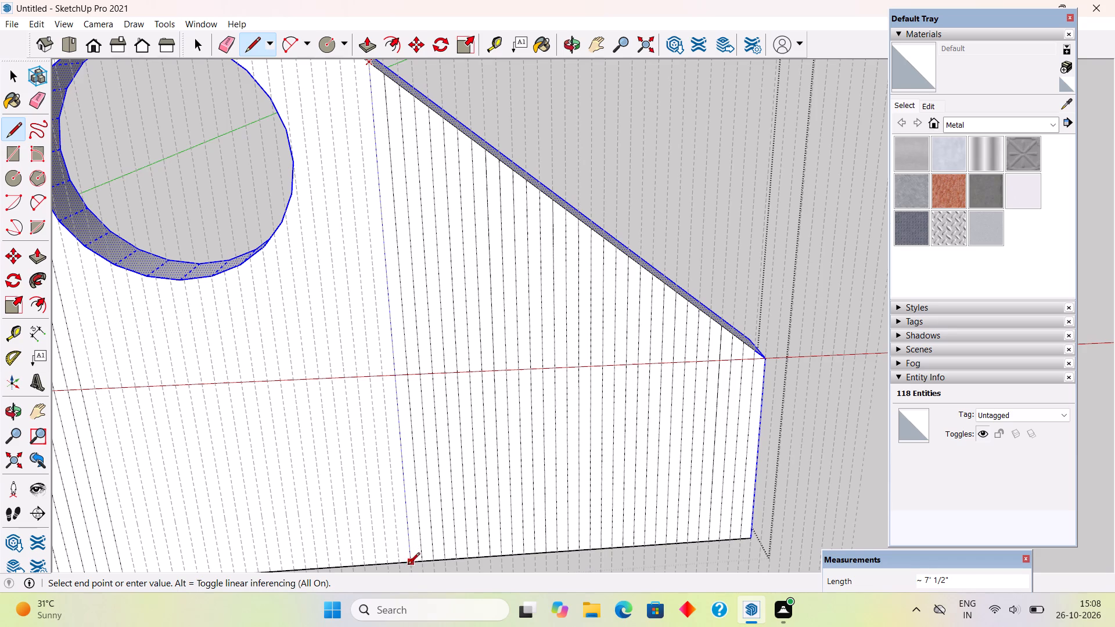
left_click(410, 562)
left_click(402, 563)
scroll(387, 512, "down", 5)
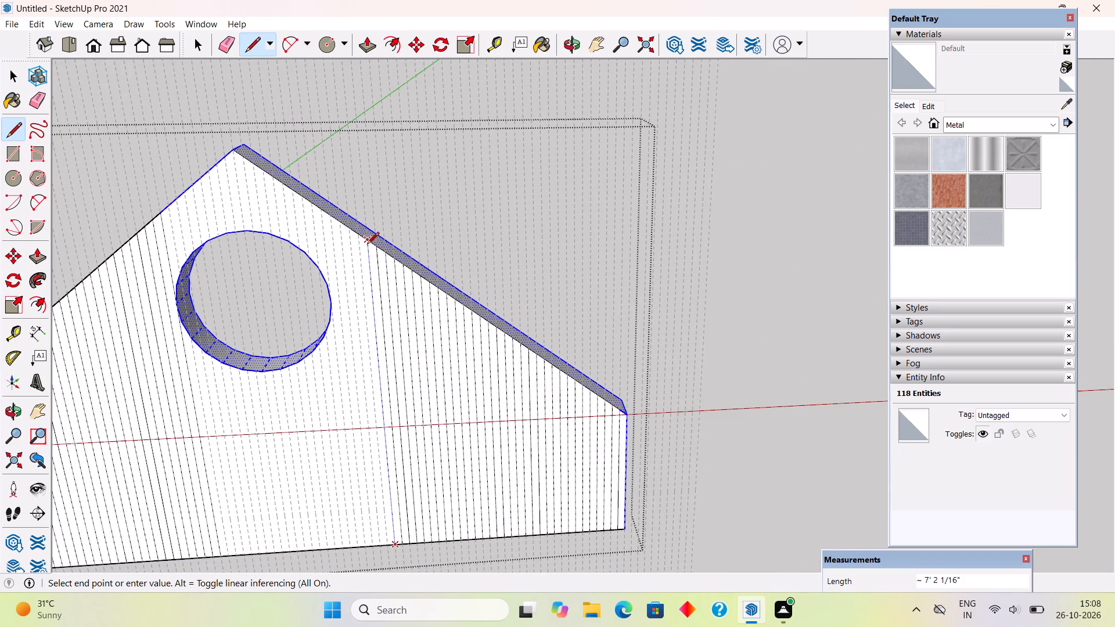
left_click(367, 245)
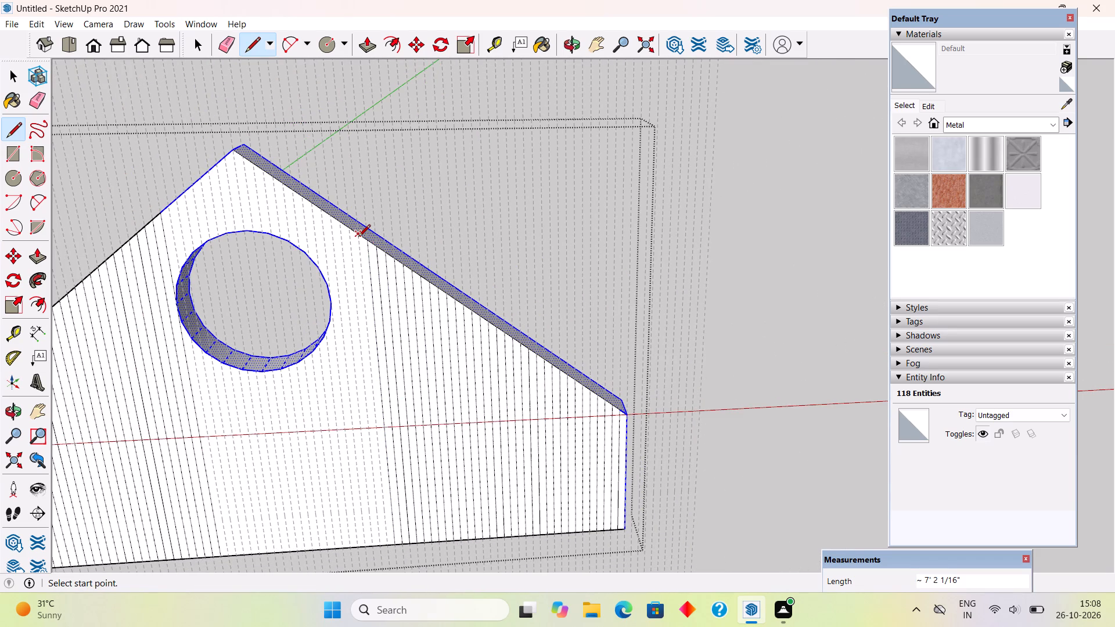
left_click(358, 237)
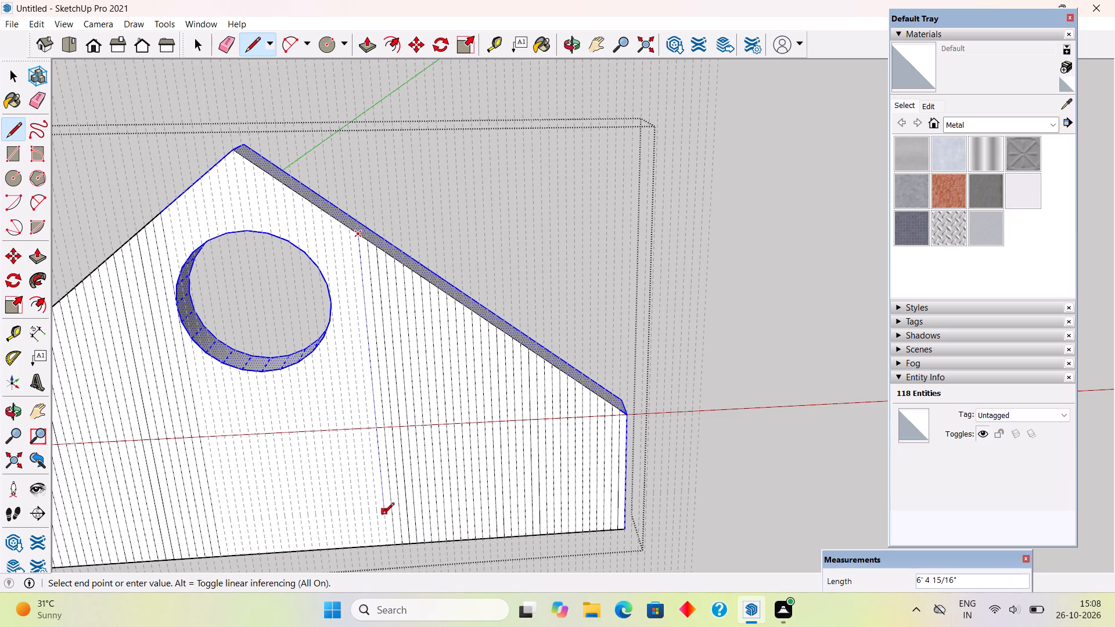
left_click(387, 545)
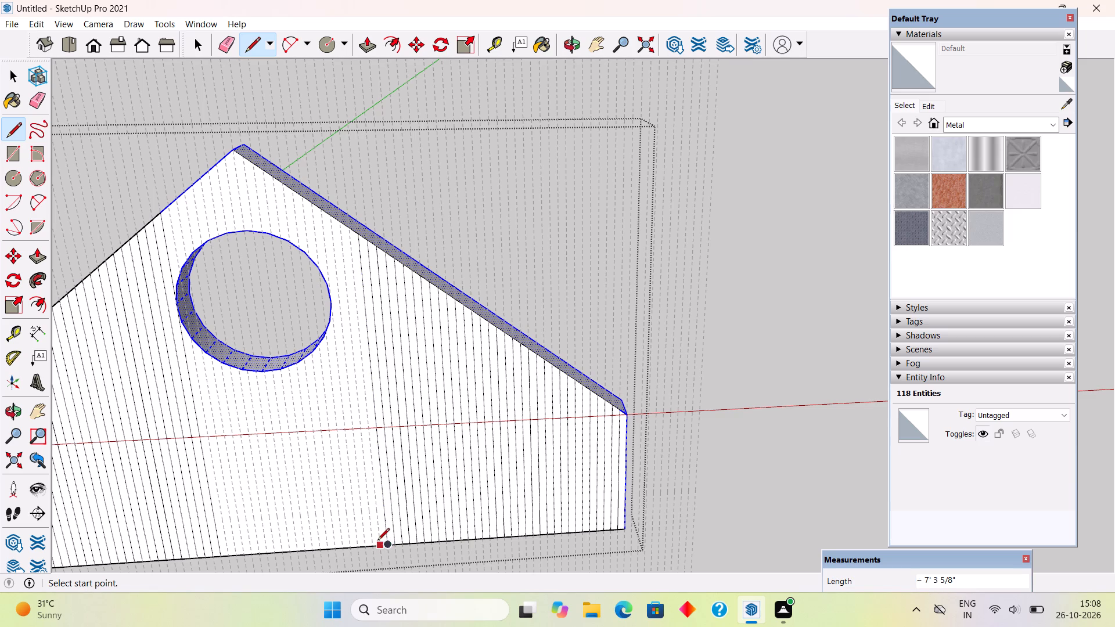
Trace the last four full-height guides beside the round opening, from base to slope, with lines about 7' 5 3/16" to 7' 9 15/16" long.
left_click(378, 546)
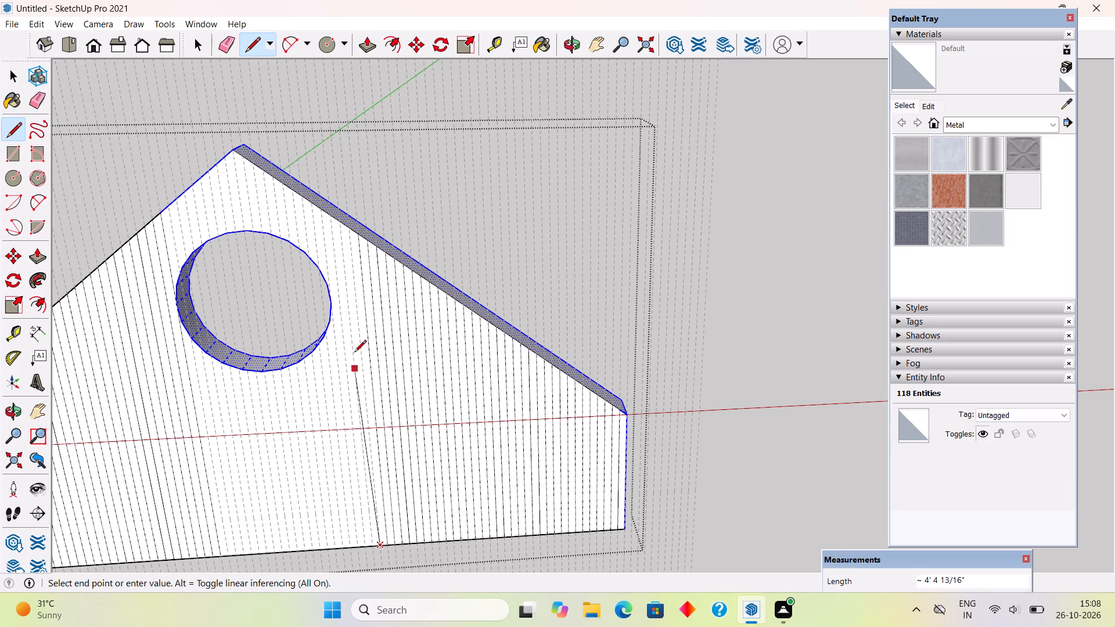
left_click(347, 232)
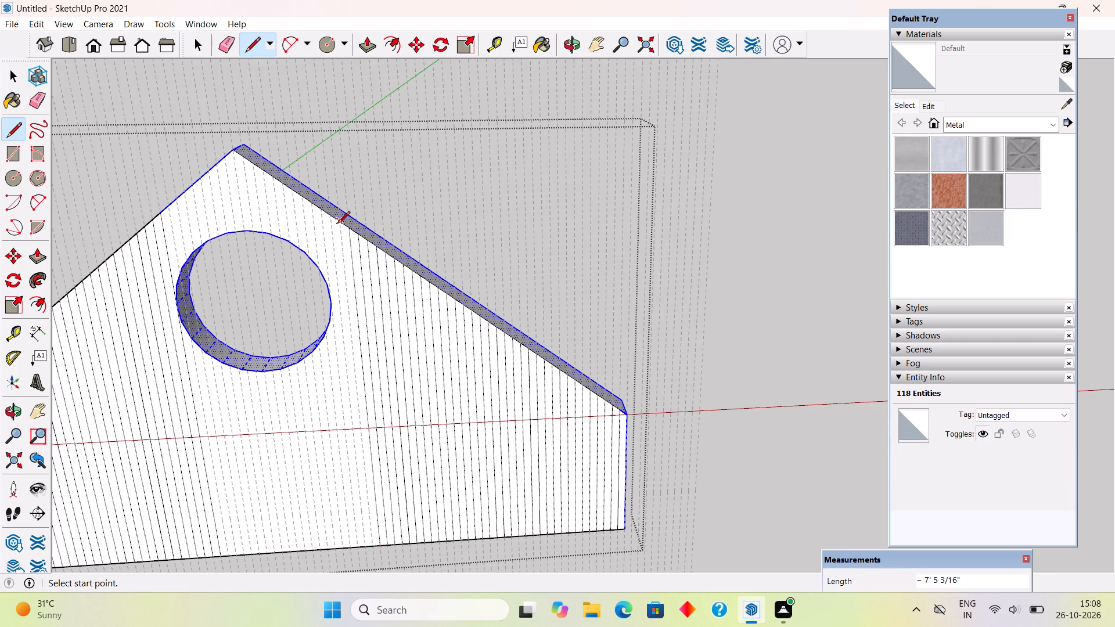
left_click(337, 224)
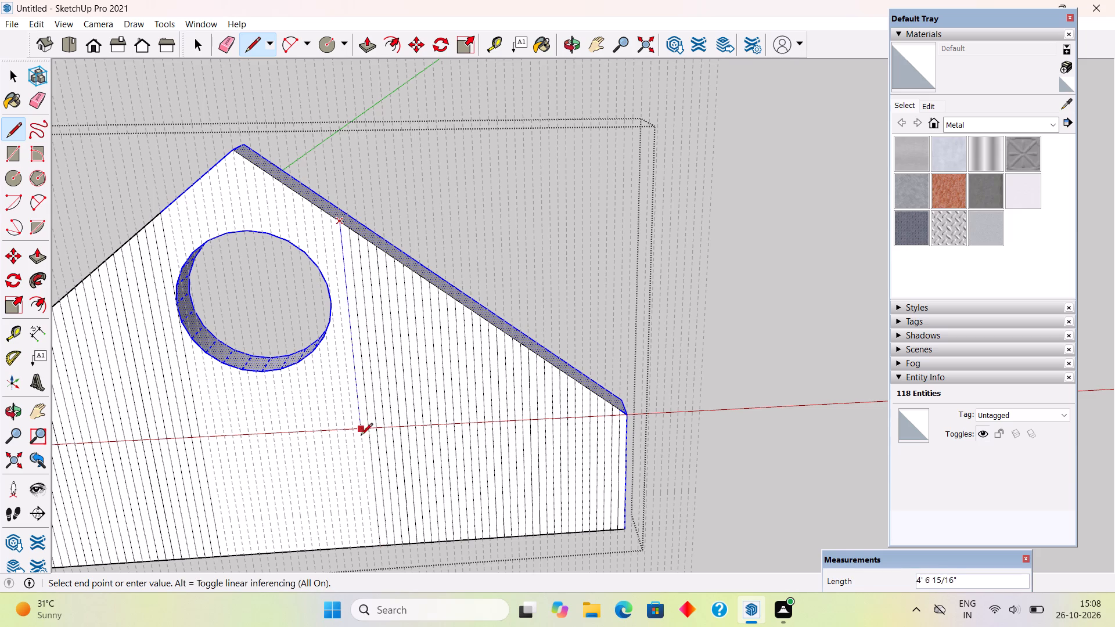
left_click(372, 545)
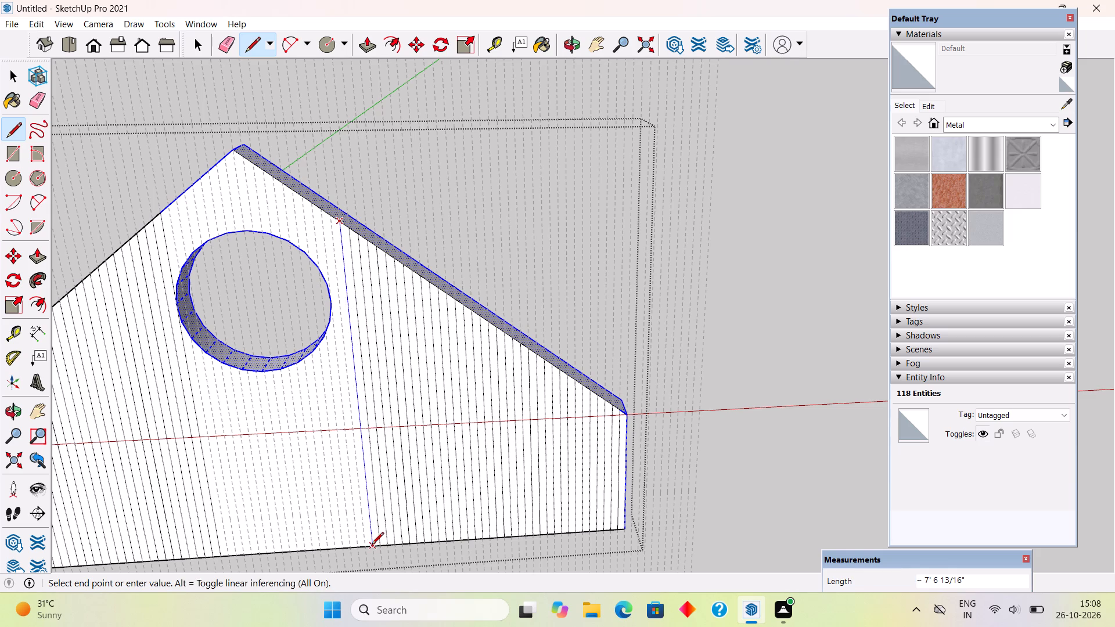
left_click(362, 550)
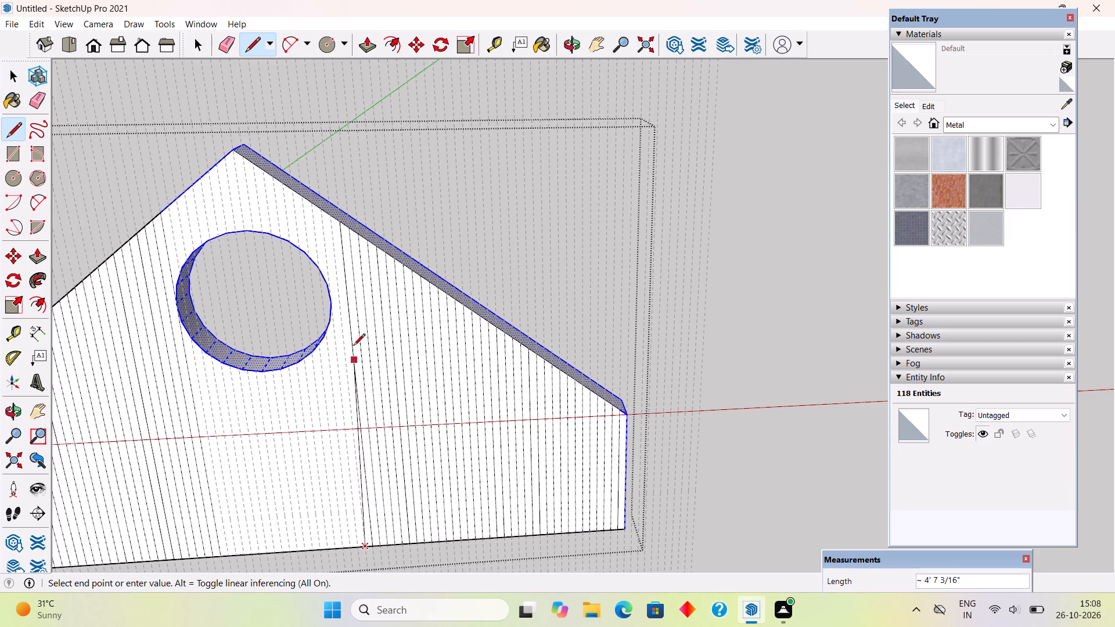
left_click(329, 219)
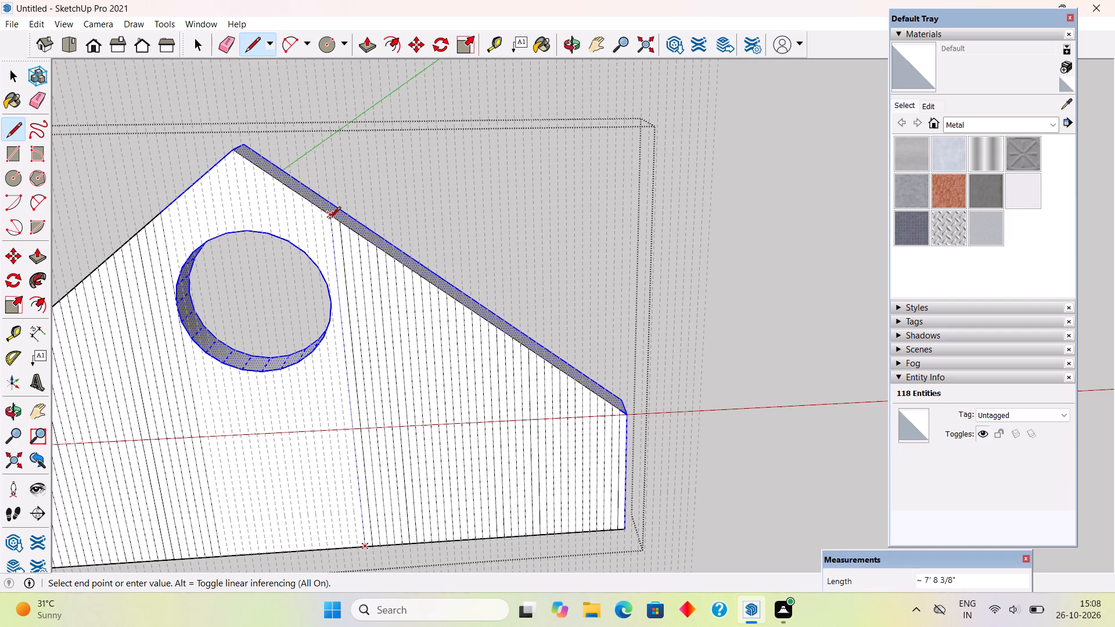
left_click(317, 209)
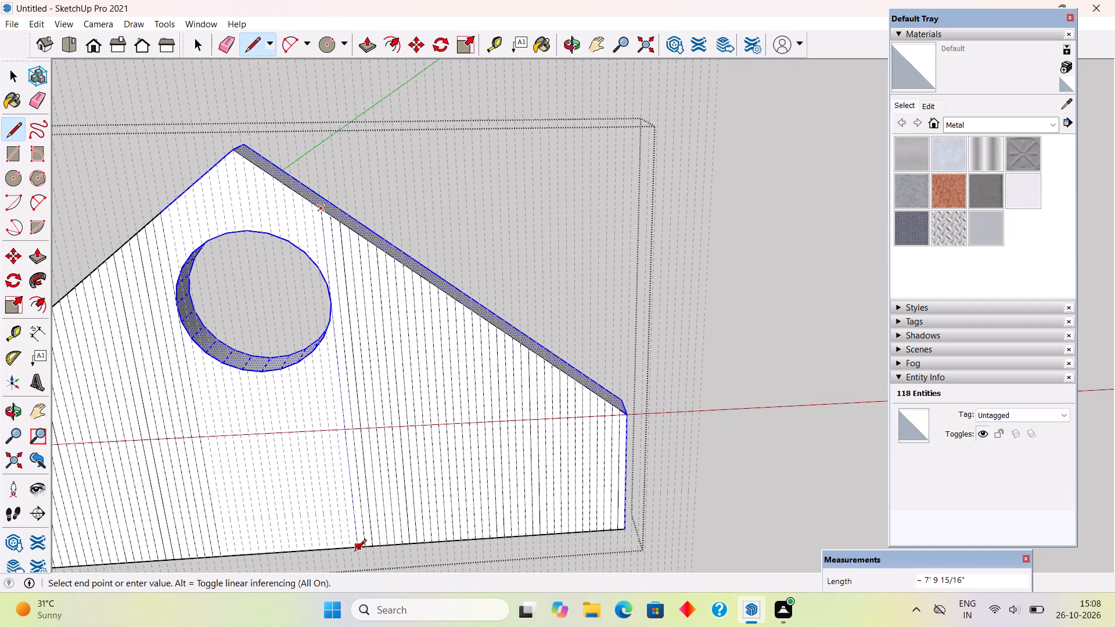
left_click(354, 552)
On the opening's other side, trace two guides between base and the opening's lower rim with lines about 5' 2 11/16" and 5' 1/8" long.
scroll(328, 289, "down", 1)
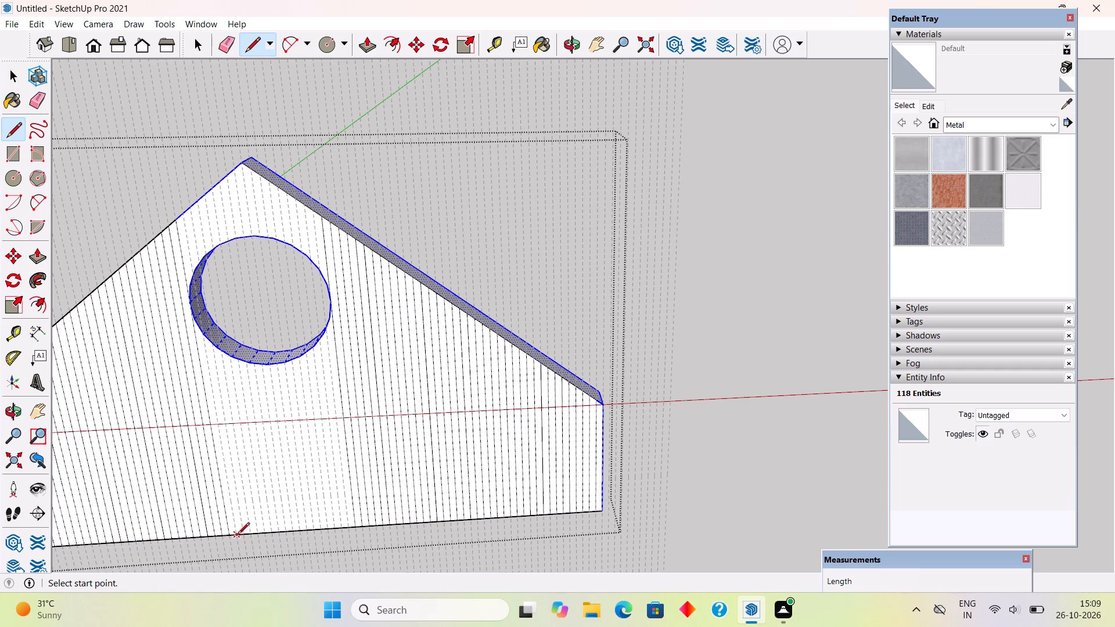
scroll(231, 538, "up", 3)
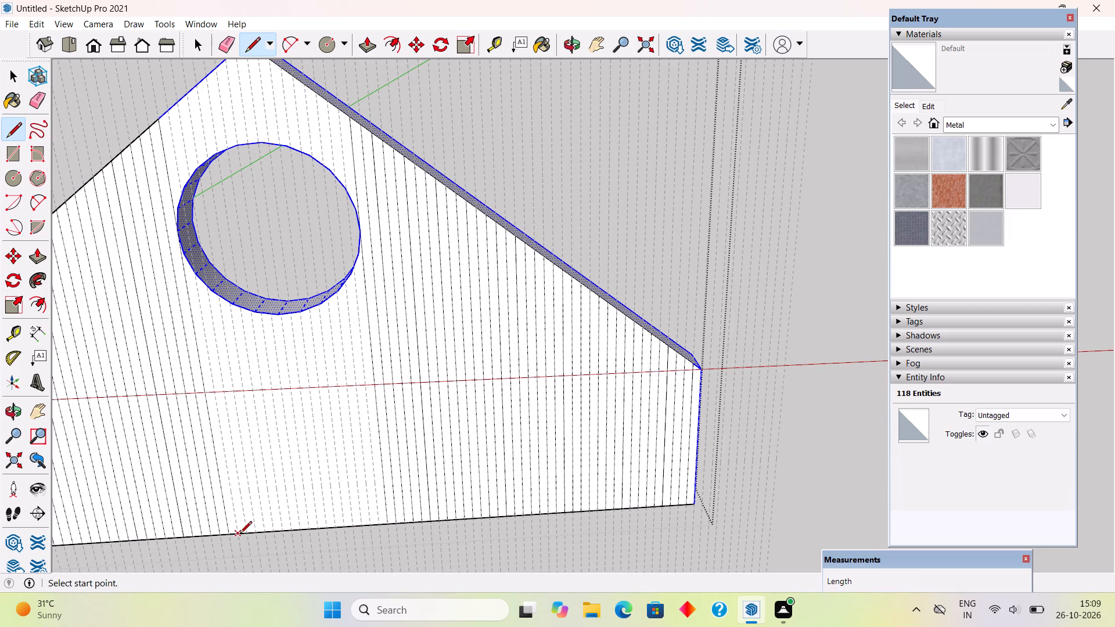
left_click(240, 534)
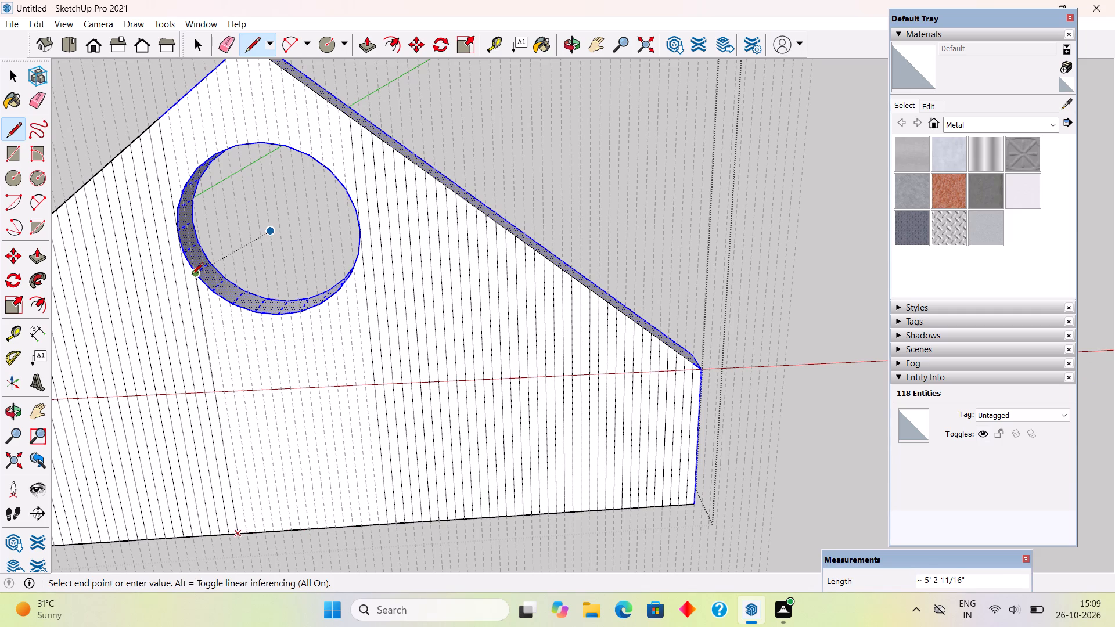
left_click(192, 275)
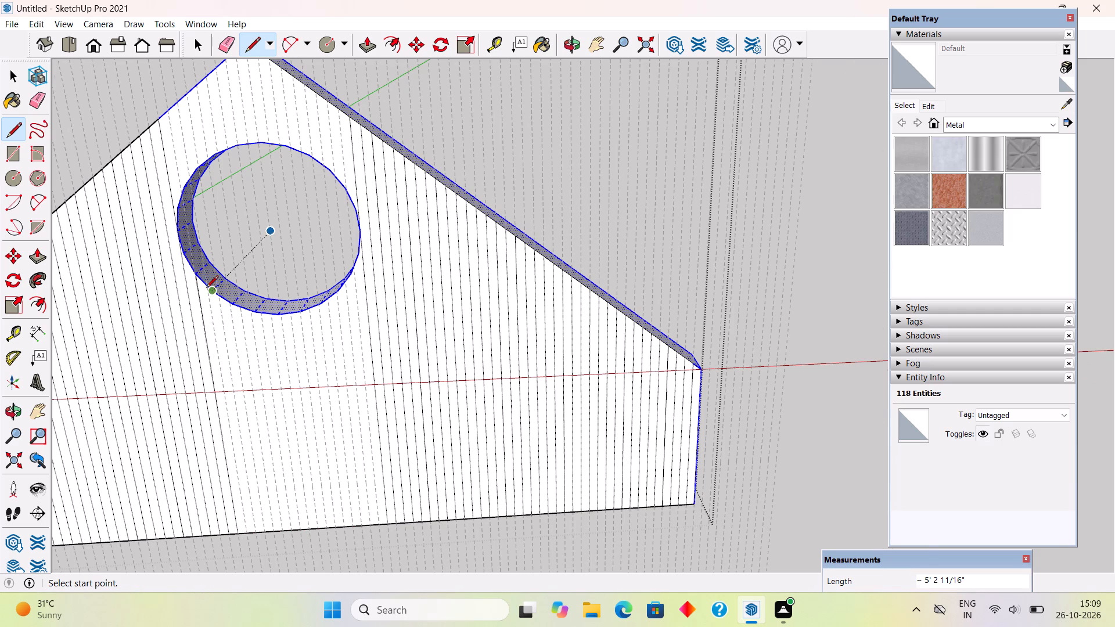
scroll(206, 289, "up", 7)
left_click(207, 284)
scroll(216, 330, "down", 4)
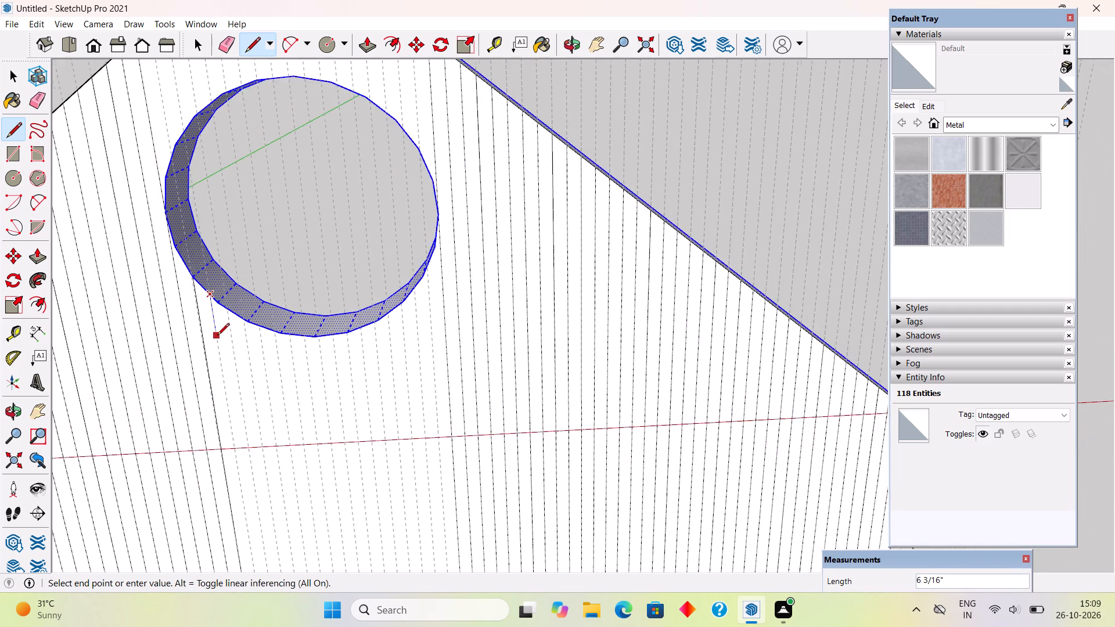
scroll(217, 336, "down", 5)
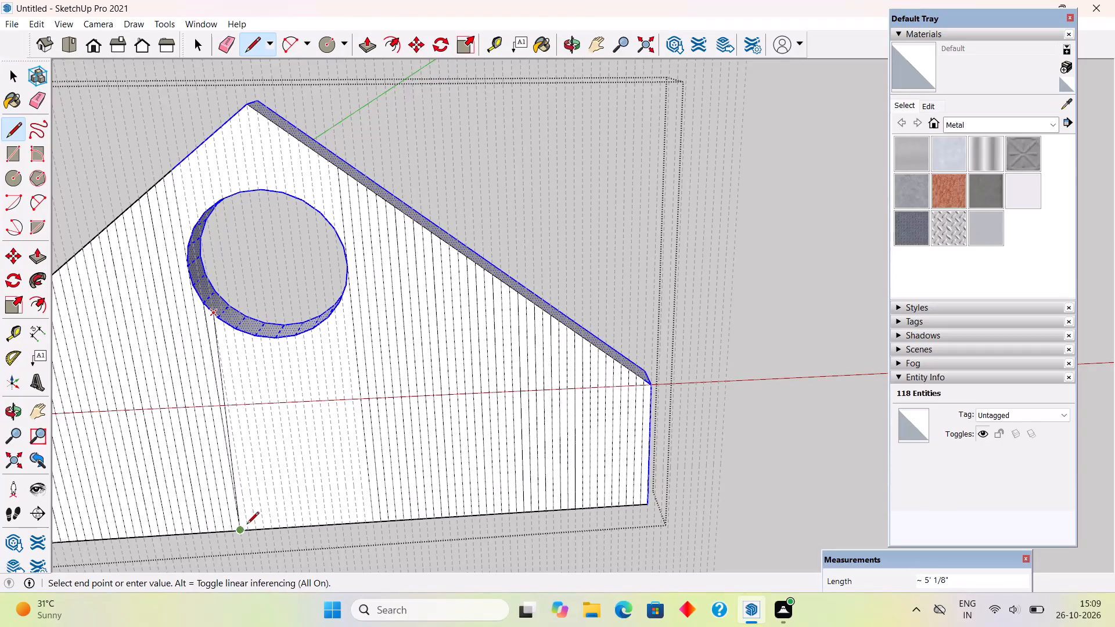
left_click(249, 532)
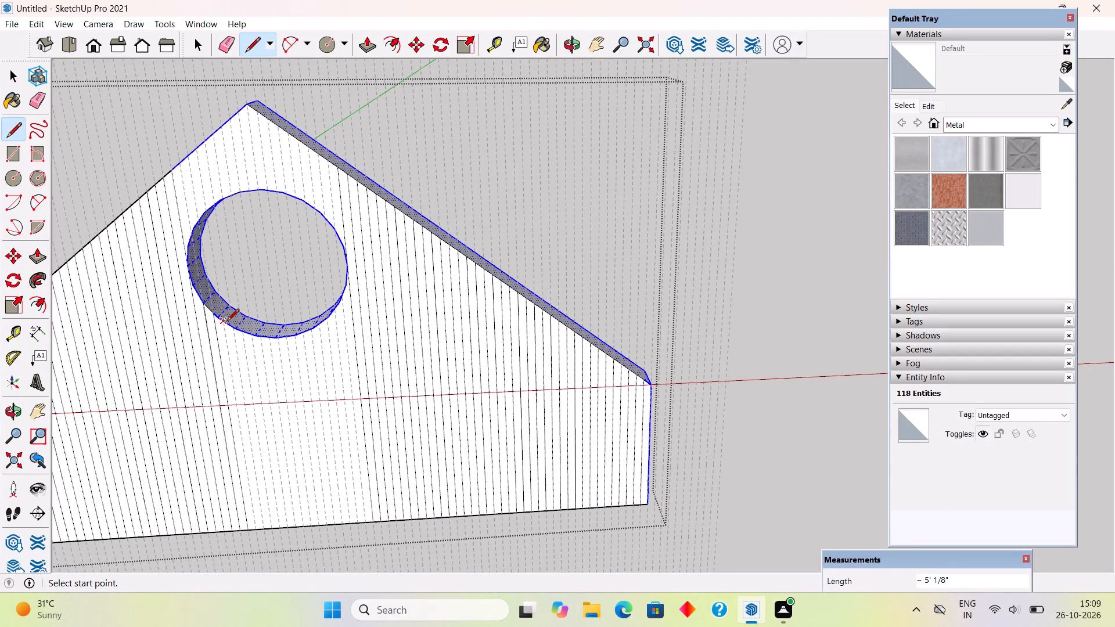
Draw a short line about 2 9/16" long along the lower rim of the round opening, between two neighbouring guides.
left_click(226, 322)
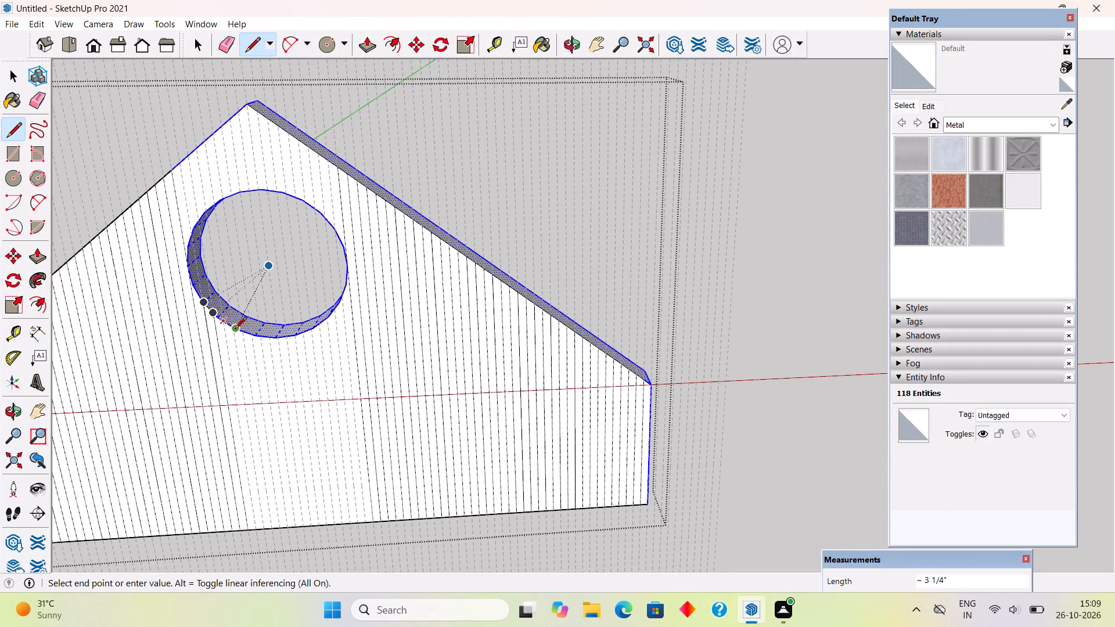
scroll(222, 340, "up", 4)
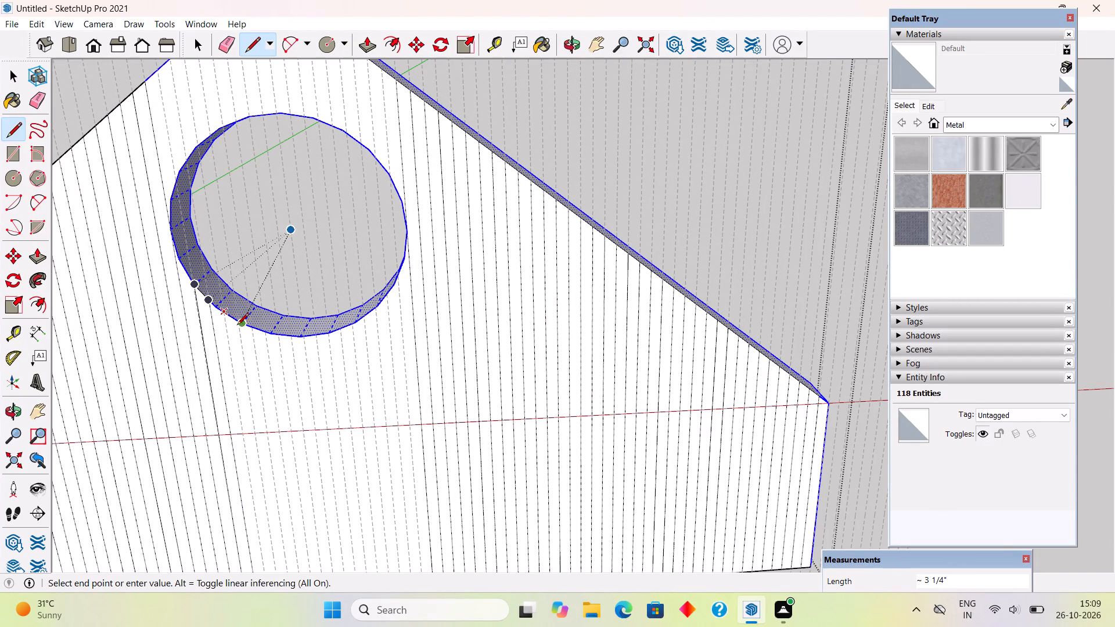
scroll(240, 326, "up", 9)
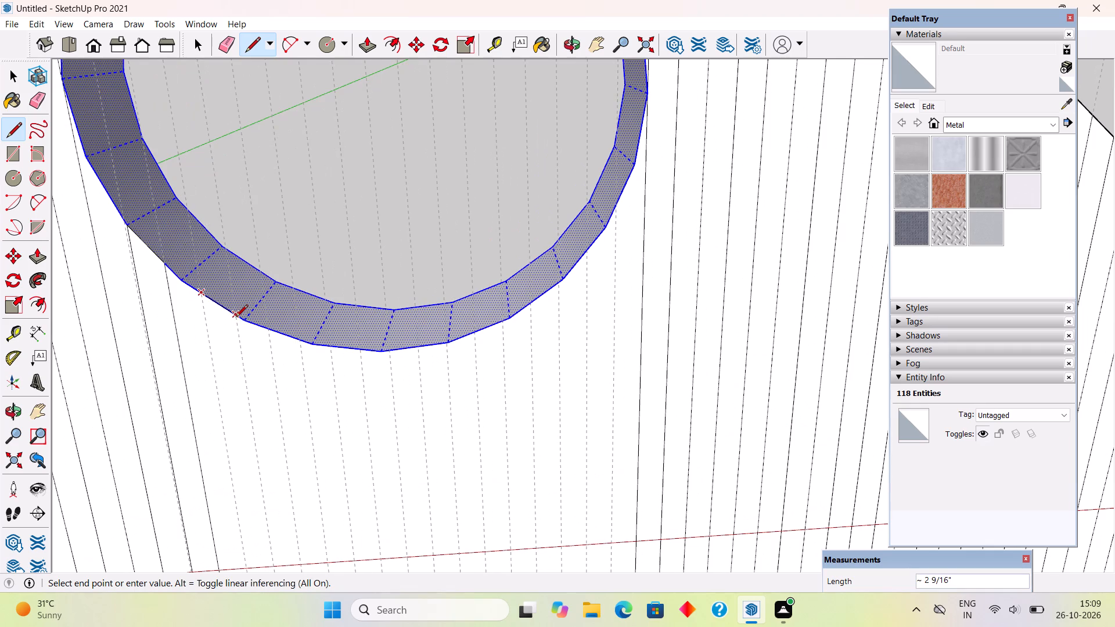
left_click(236, 318)
Trace the following two guides beneath the round opening, between base and rim, with lines about 4' 9 15/16" and 4' 8 5/16" long.
scroll(244, 352, "down", 10)
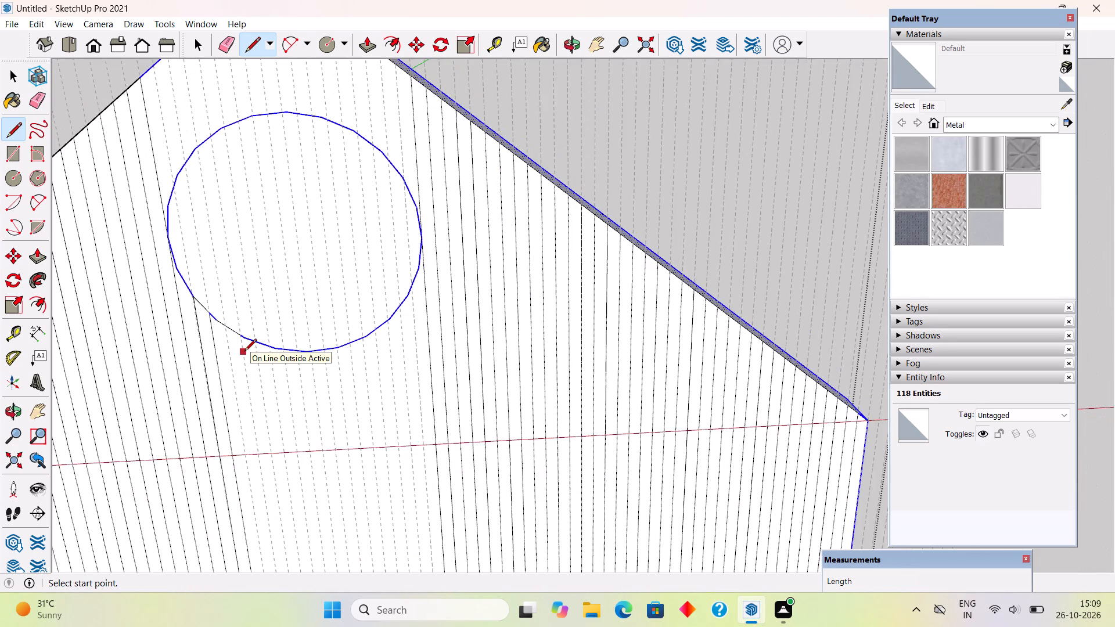
scroll(244, 352, "down", 3)
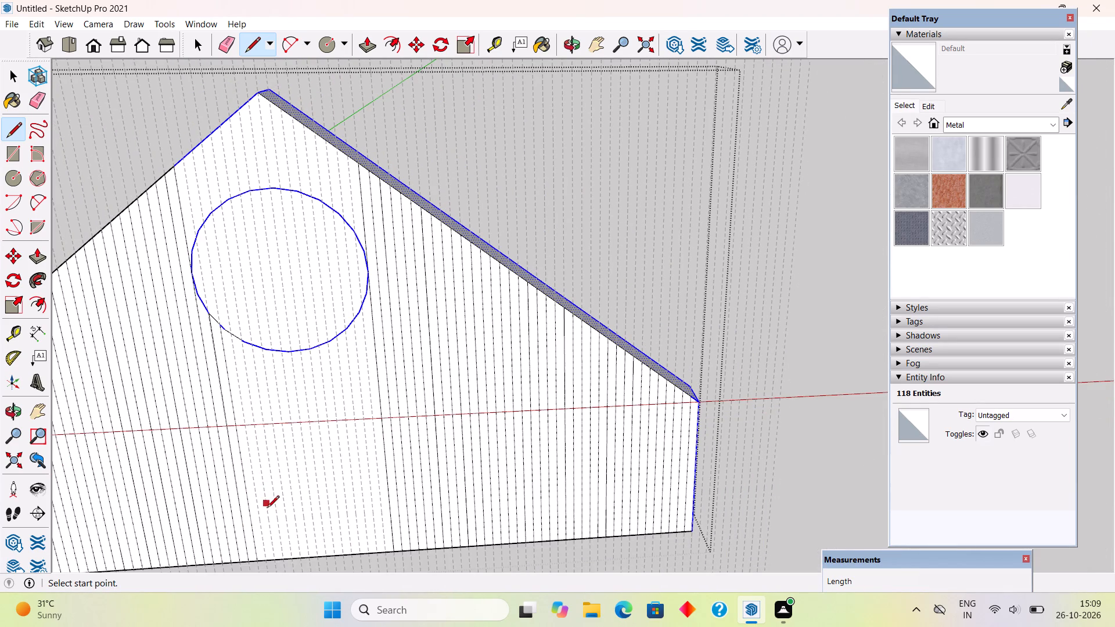
left_click(268, 560)
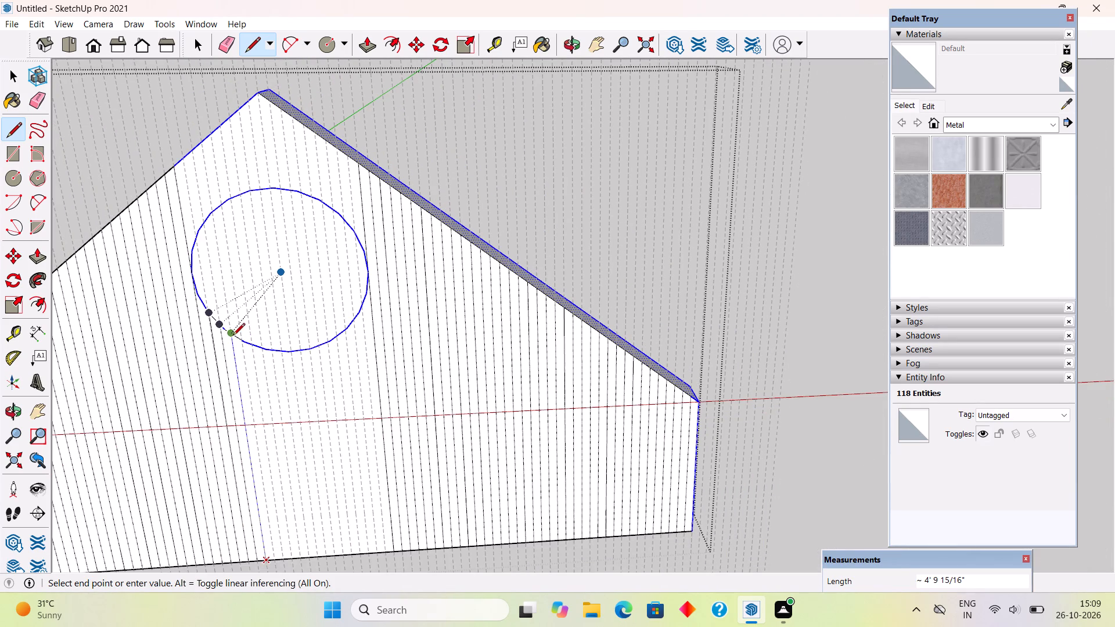
left_click(232, 336)
left_click(242, 341)
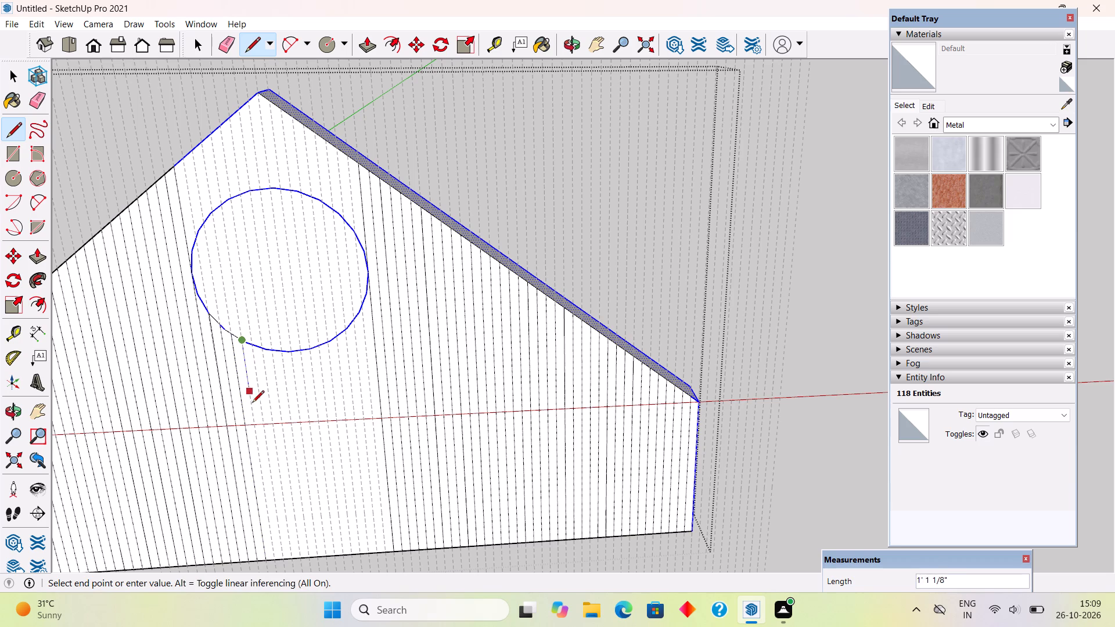
left_click(276, 560)
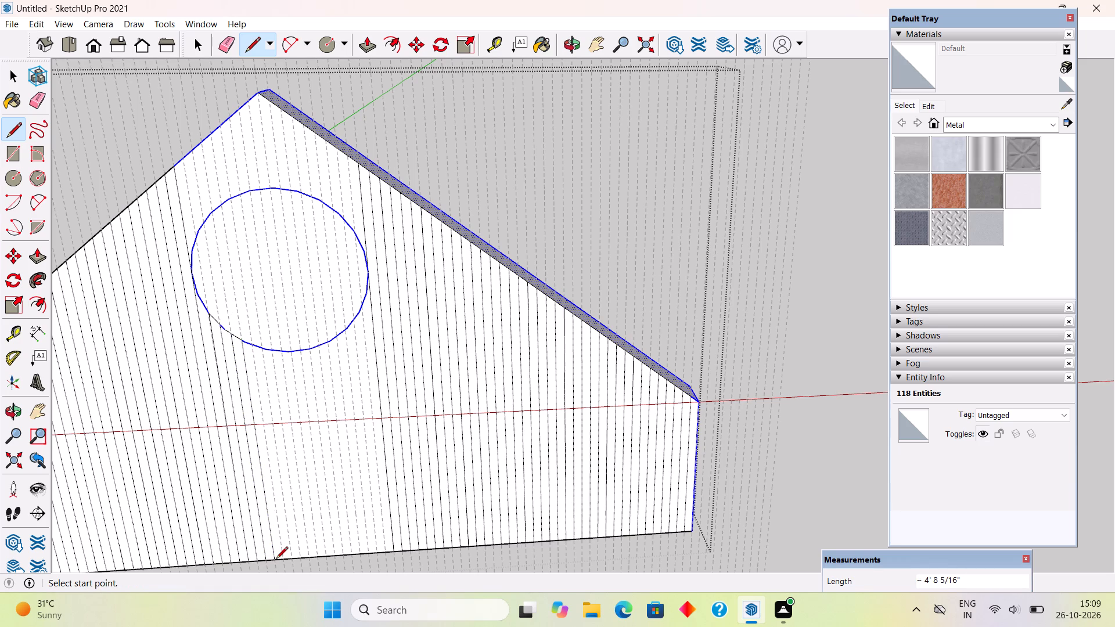
Trace the next guide beneath the round opening, from base to lower rim, with a line about 4' 7 1/4" long.
left_click(286, 560)
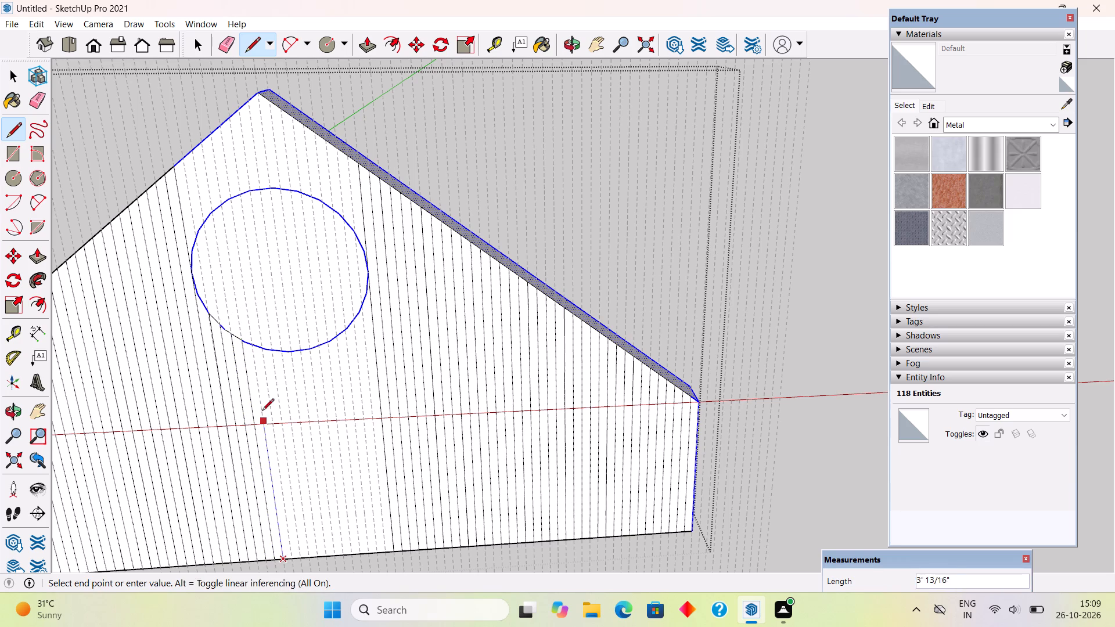
scroll(253, 347, "up", 4)
left_click(254, 344)
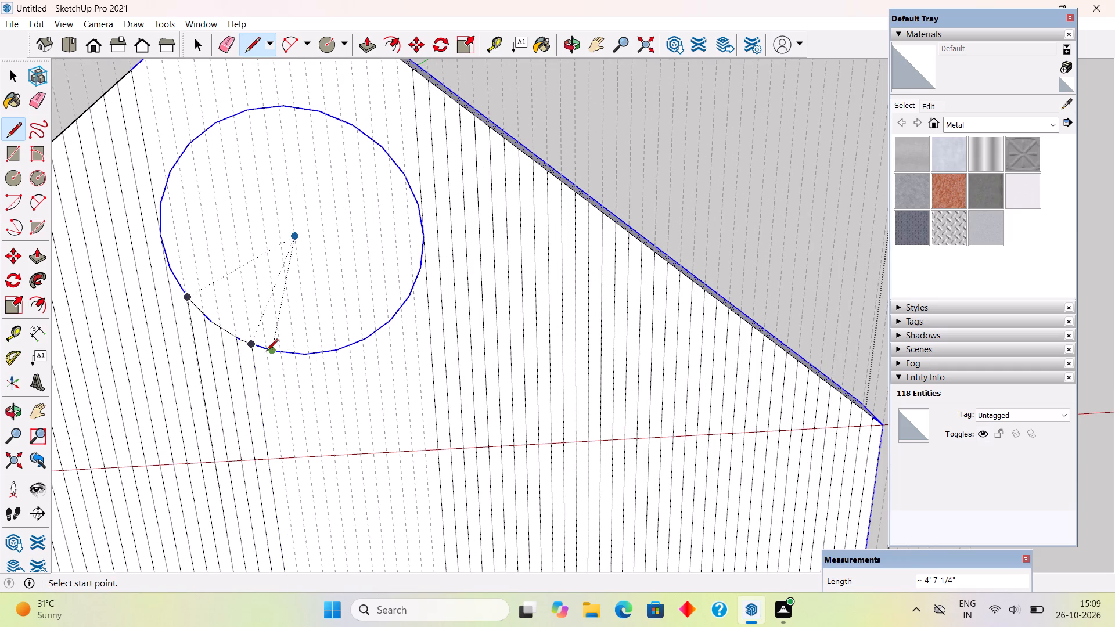
Draw a short line about 2 3/8" long along the opening's lower rim, from the last traced guide to the next one.
scroll(223, 388, "up", 6)
scroll(307, 326, "up", 4)
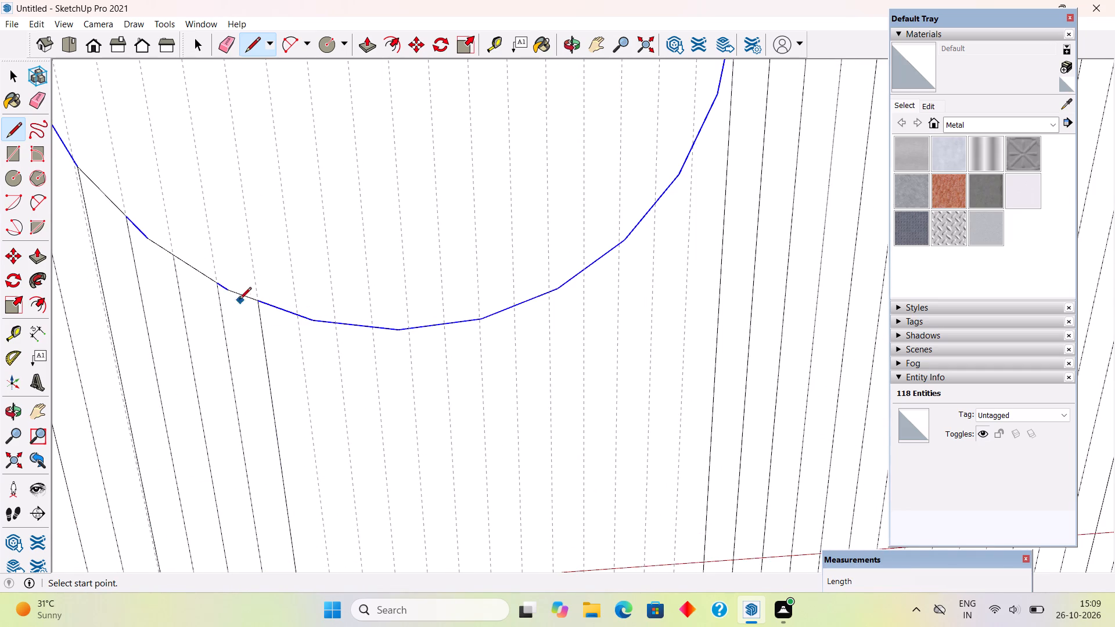
left_click(254, 302)
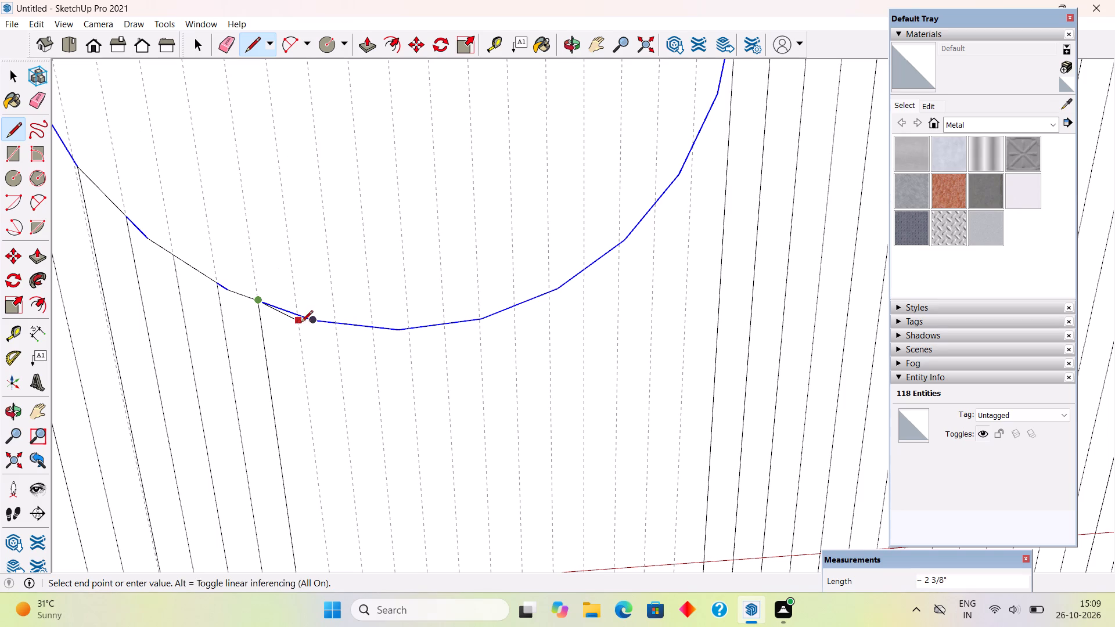
left_click(297, 316)
Trace the next two guides between base and the opening's lower rim with lines about 4' 6 5/16" and 4' 5 3/4" long.
scroll(306, 357, "down", 11)
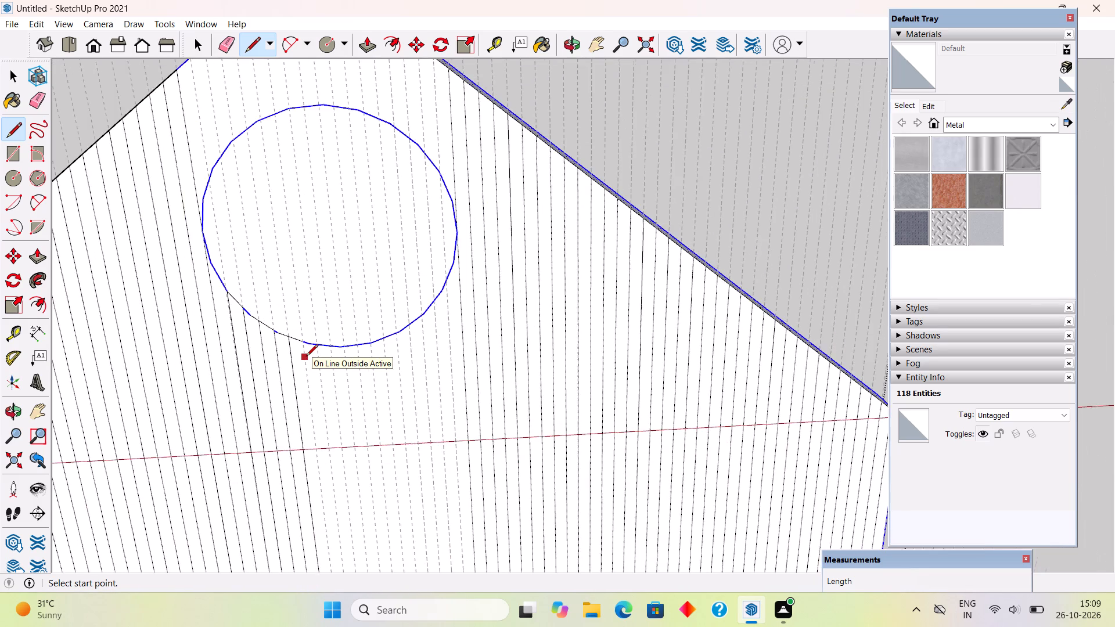
scroll(306, 357, "down", 6)
scroll(317, 545, "up", 6)
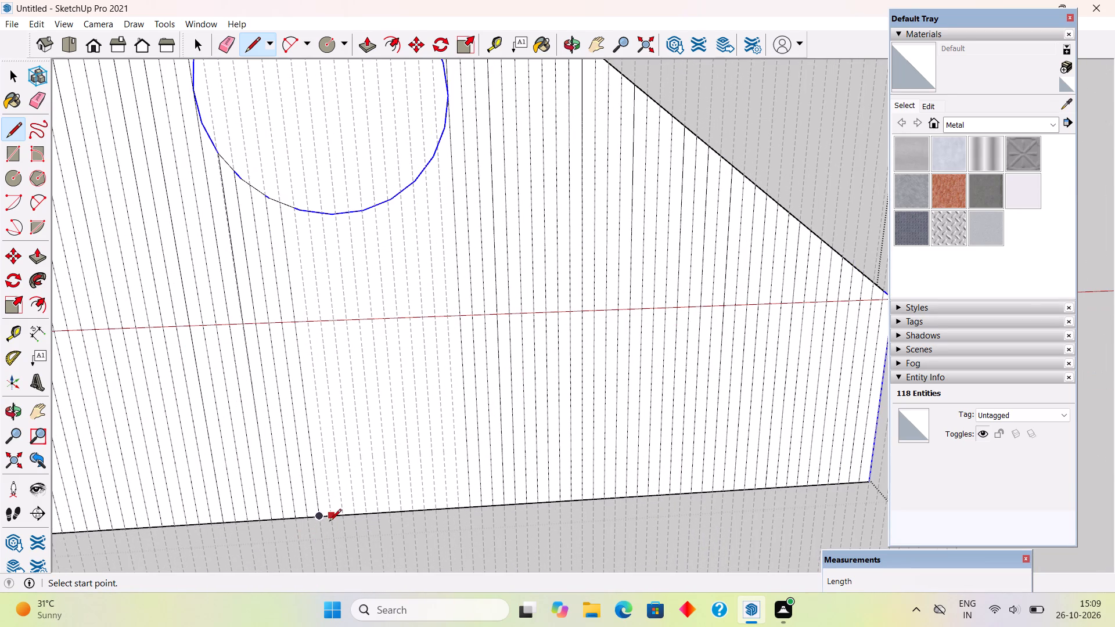
left_click(331, 516)
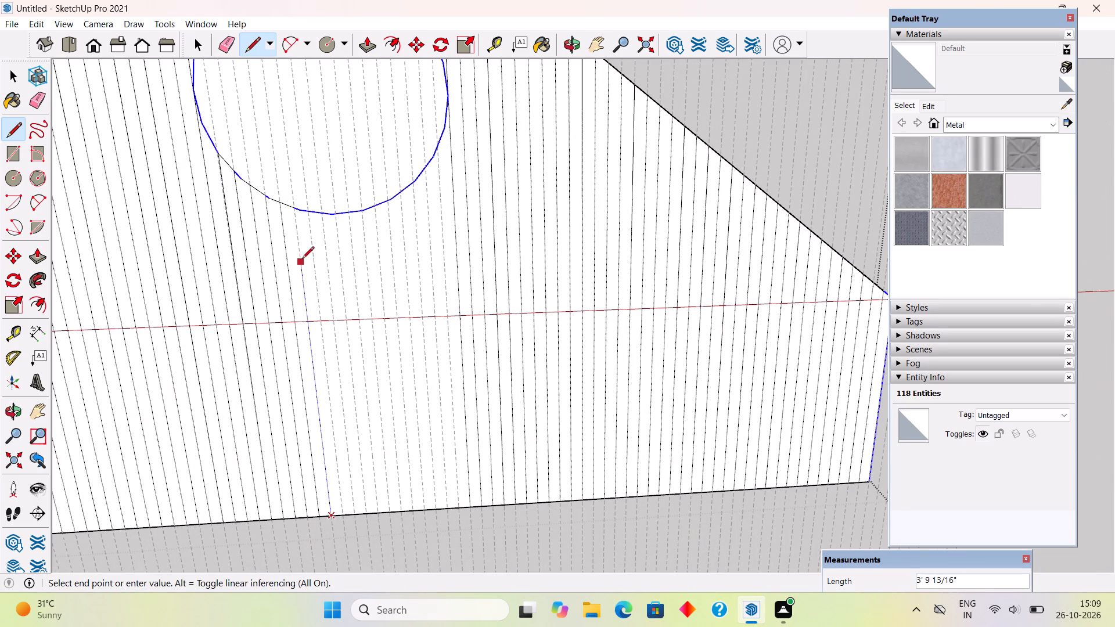
scroll(296, 210, "up", 17)
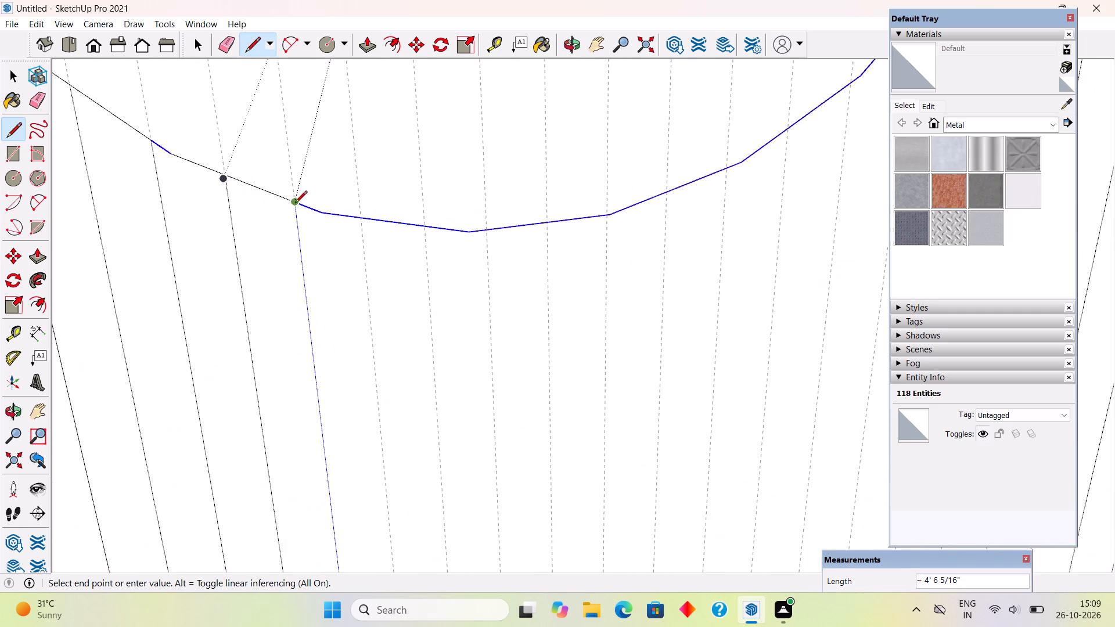
left_click(294, 202)
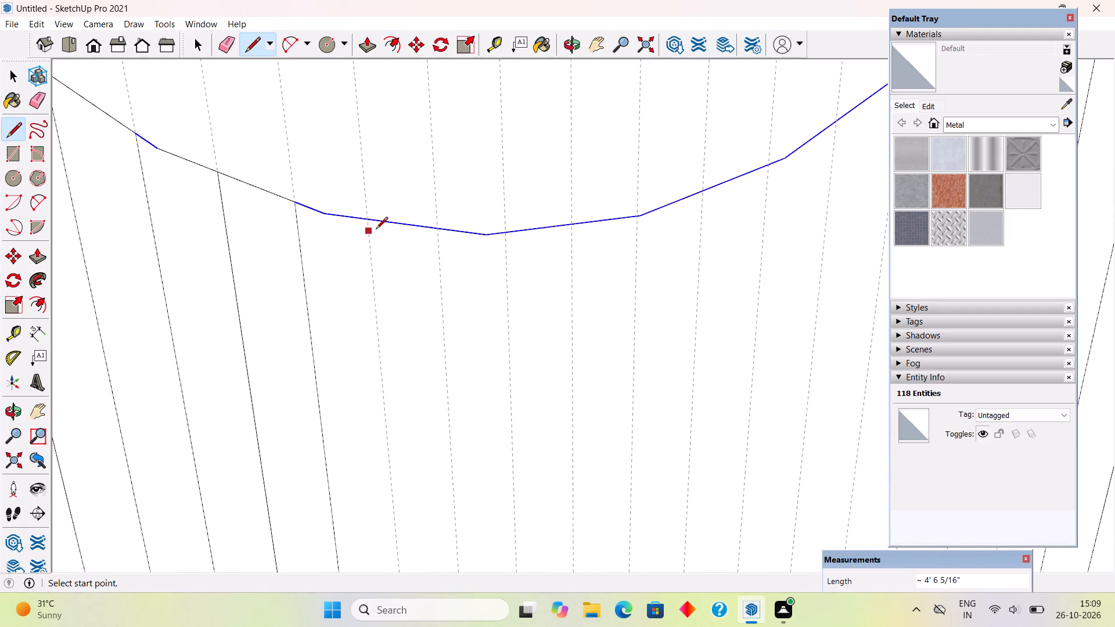
left_click(366, 223)
scroll(366, 223, "down", 16)
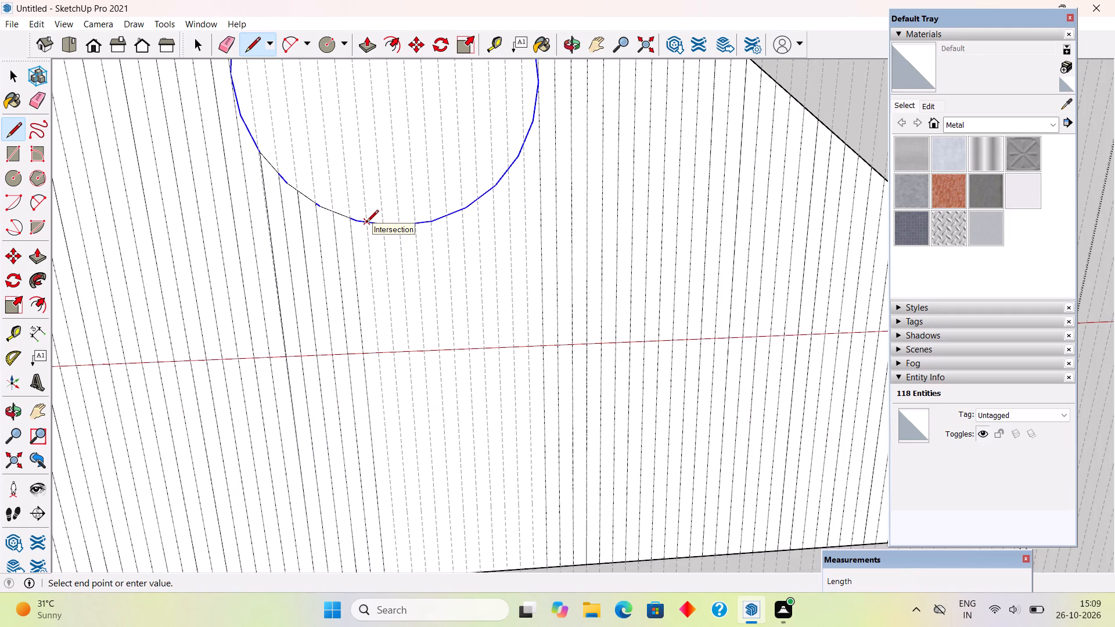
scroll(366, 225, "down", 3)
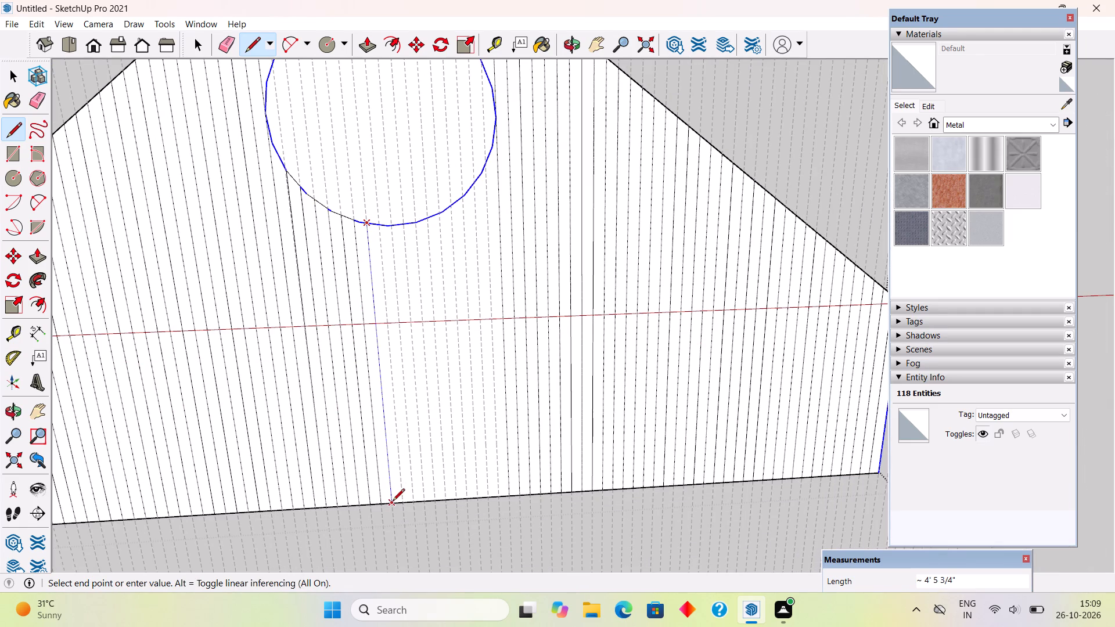
left_click(393, 502)
Trace the two guides around the opening's lowest point, between base and rim, the second line about 4' 5 1/4" long.
left_click(401, 503)
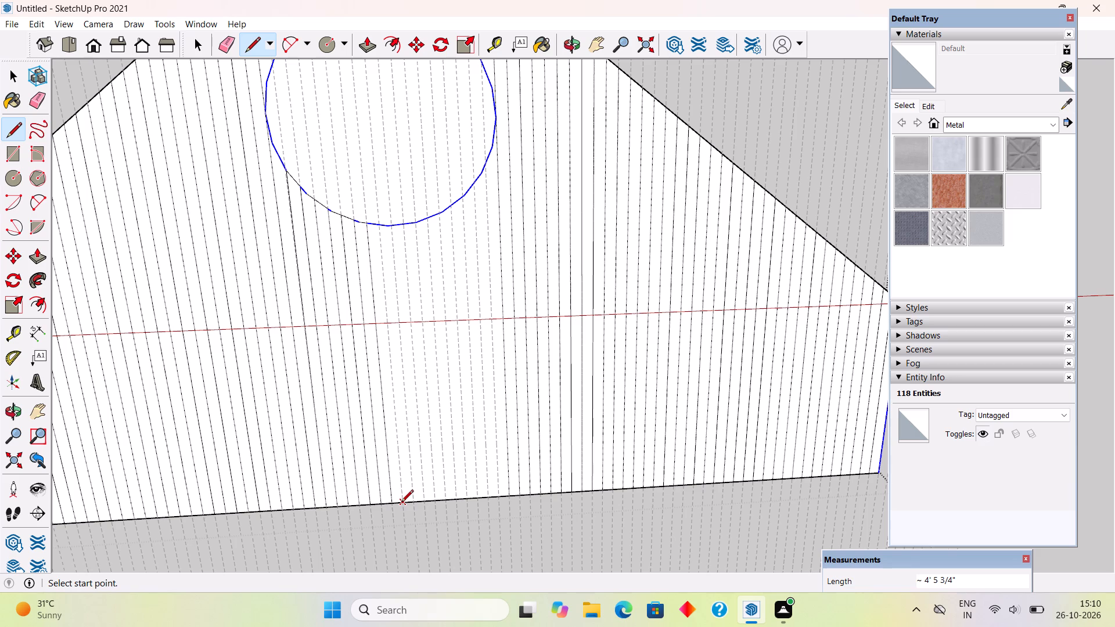
left_click(376, 228)
scroll(376, 226, "up", 9)
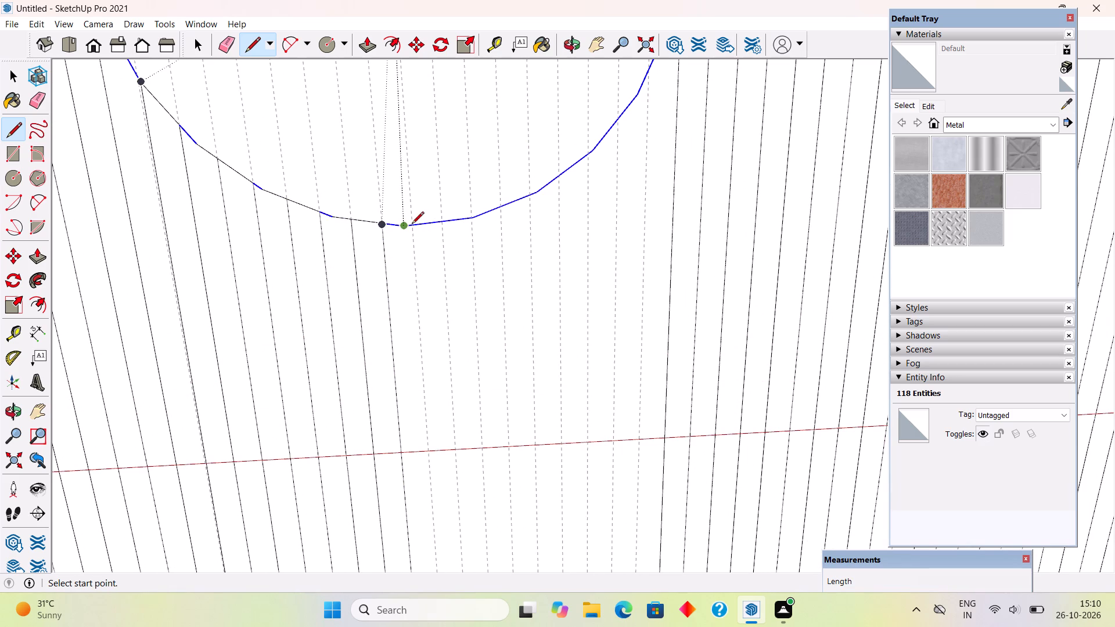
left_click(414, 226)
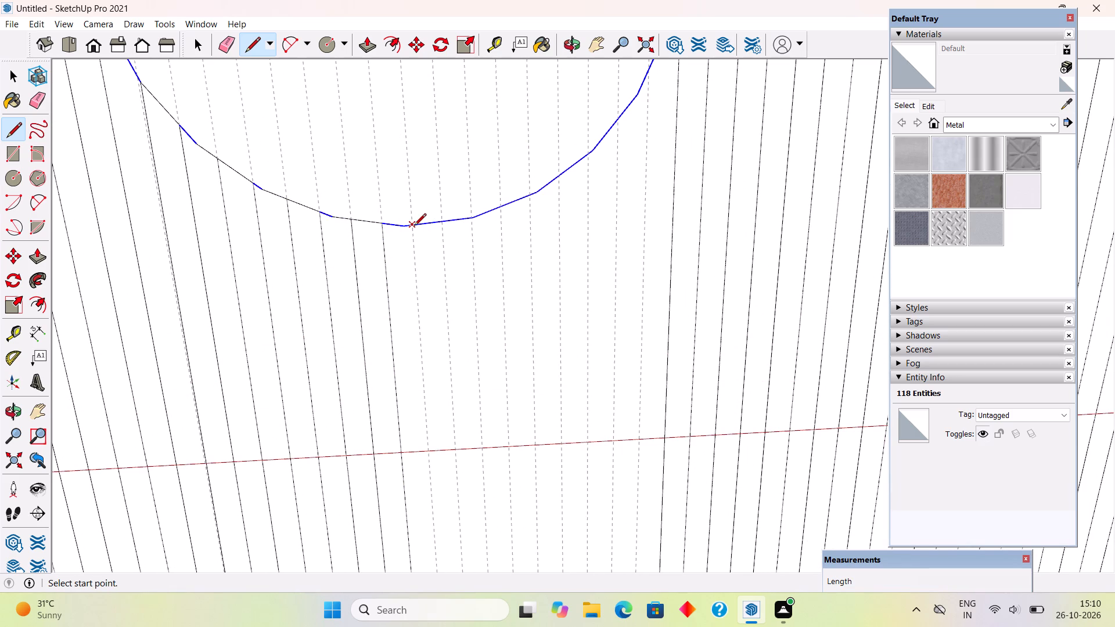
scroll(414, 226, "down", 10)
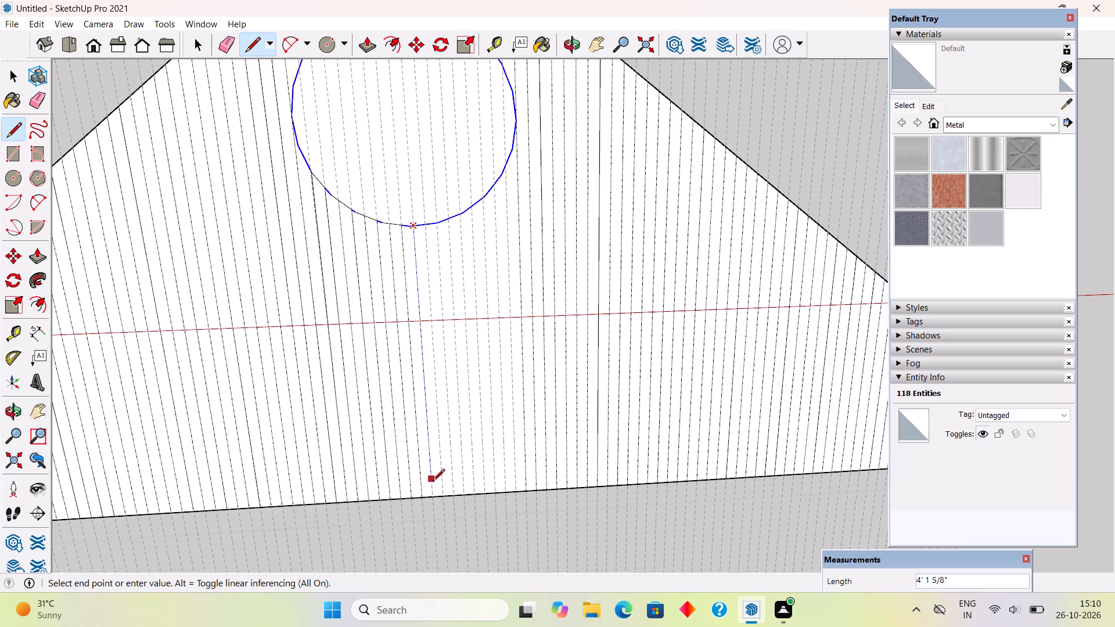
left_click(434, 496)
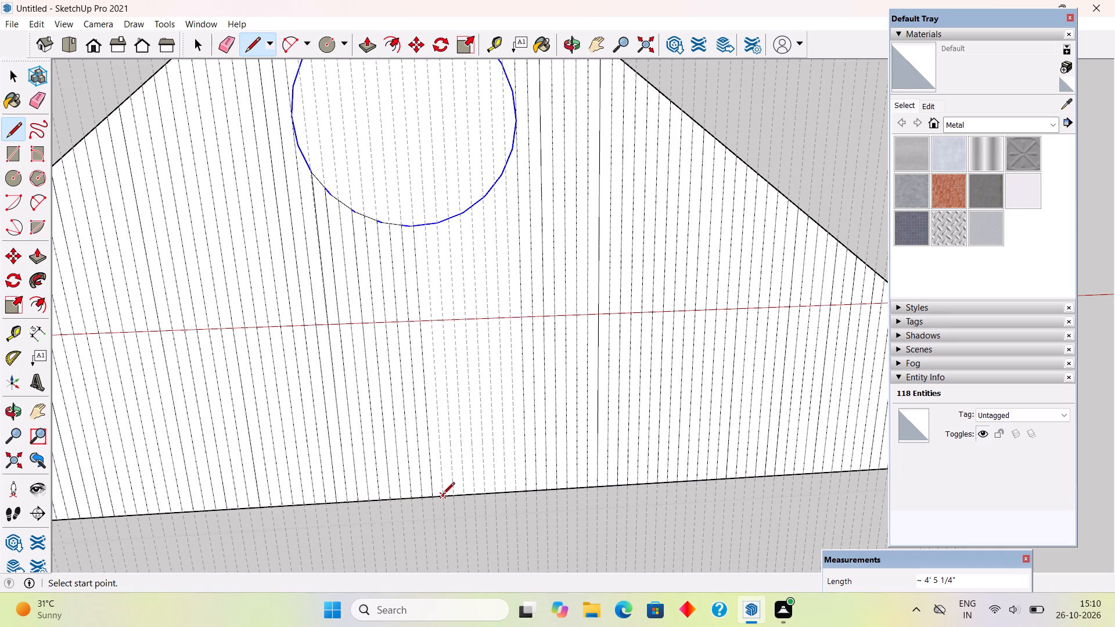
Trace the next two guides beneath the opening with lines about 4' 5 7/16" long, and add a line about 2 1/8" long along the rim.
left_click(444, 496)
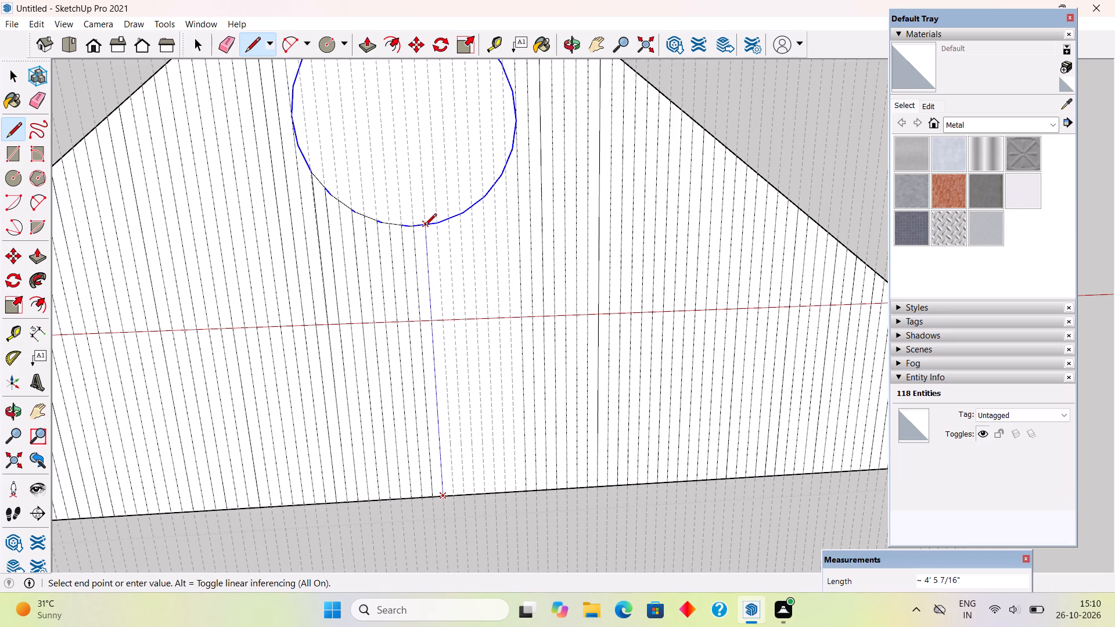
left_click(425, 226)
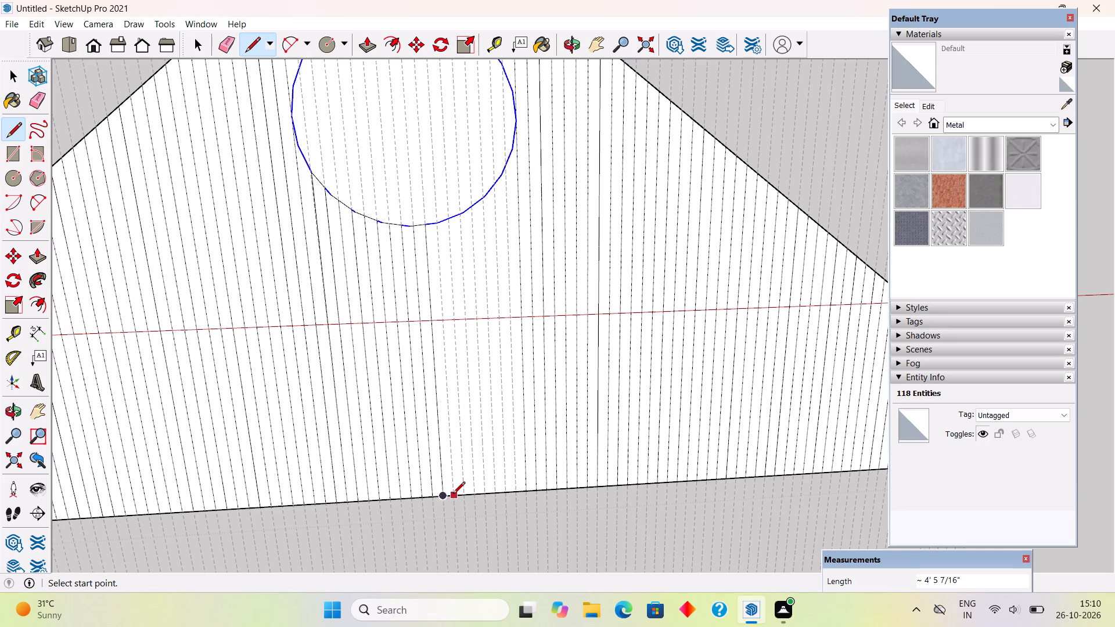
left_click(453, 495)
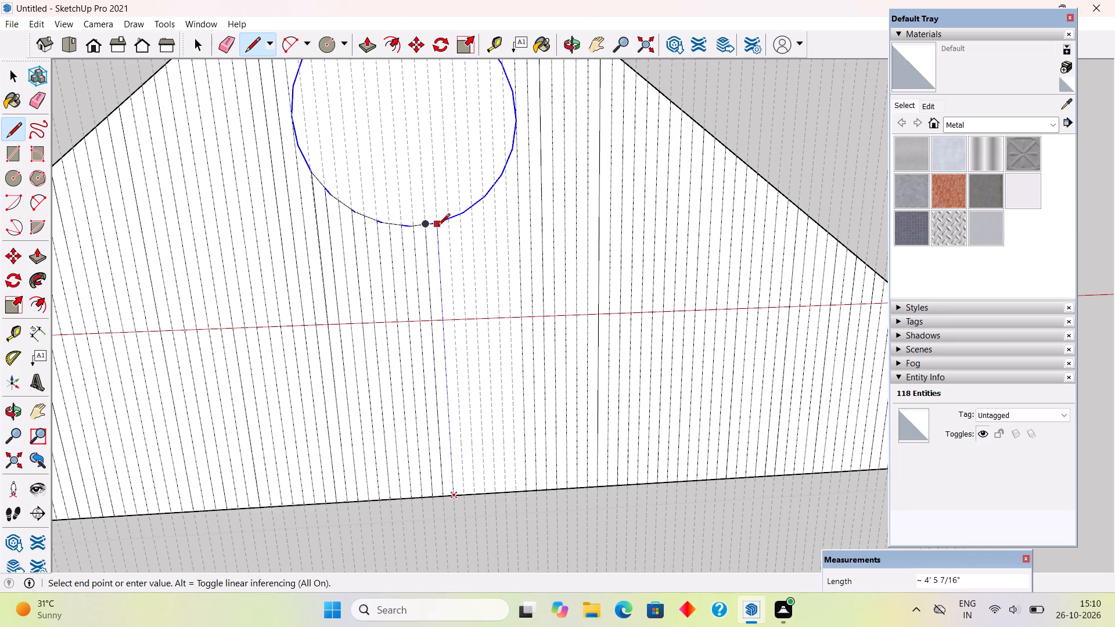
left_click(438, 224)
left_click(449, 221)
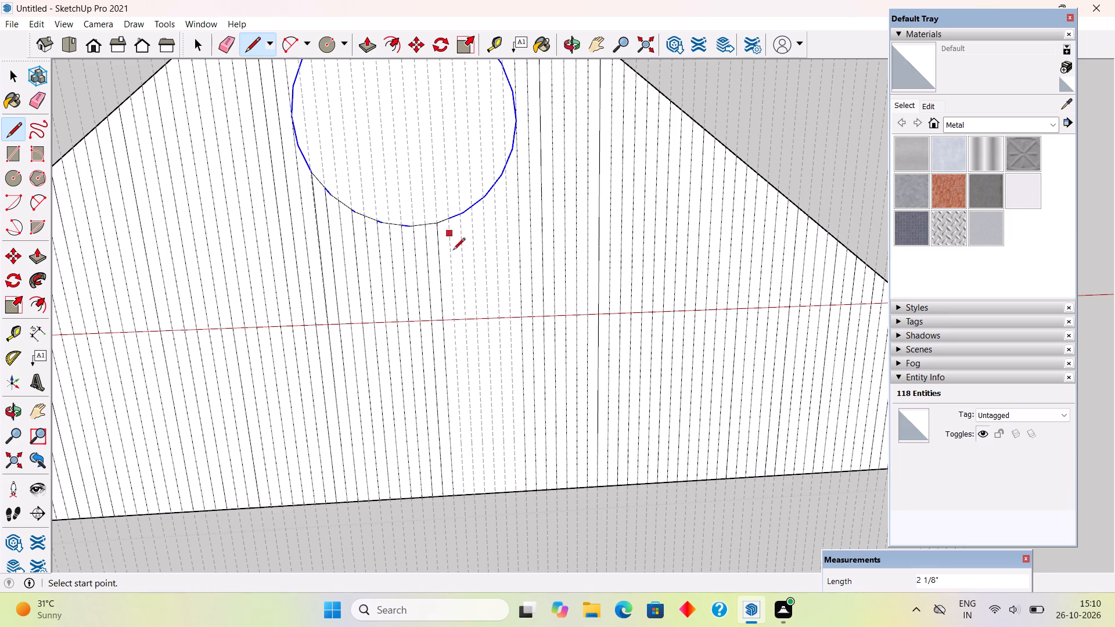
Trace the next two guides beneath the rising side of the rim with base-to-rim lines about 4' 6 3/8" and 4' 7 1/8" long.
left_click(465, 498)
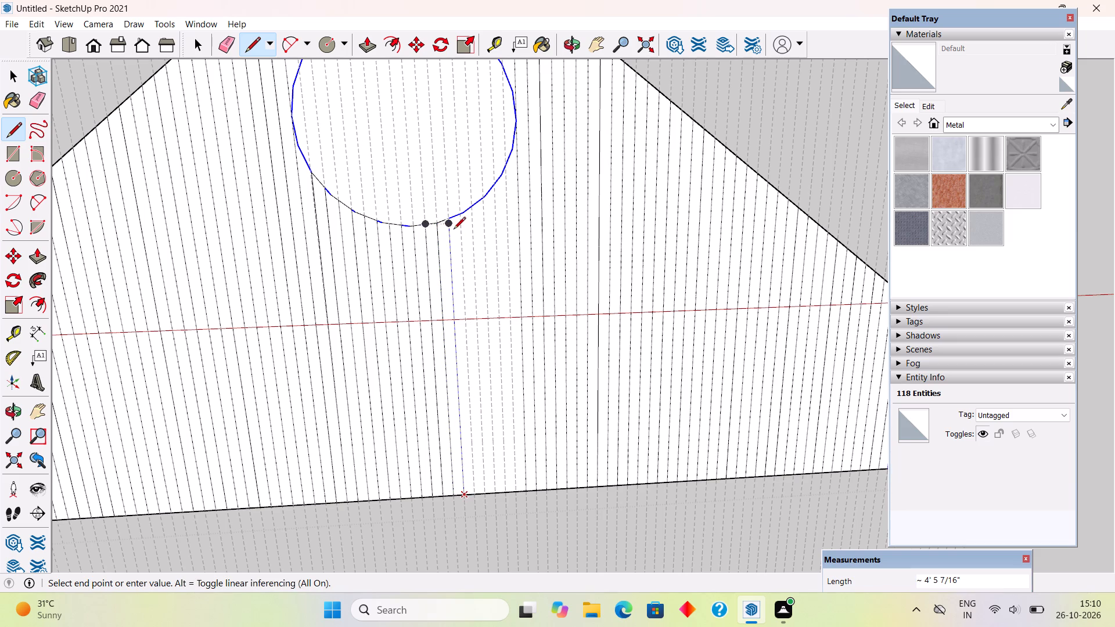
left_click(449, 222)
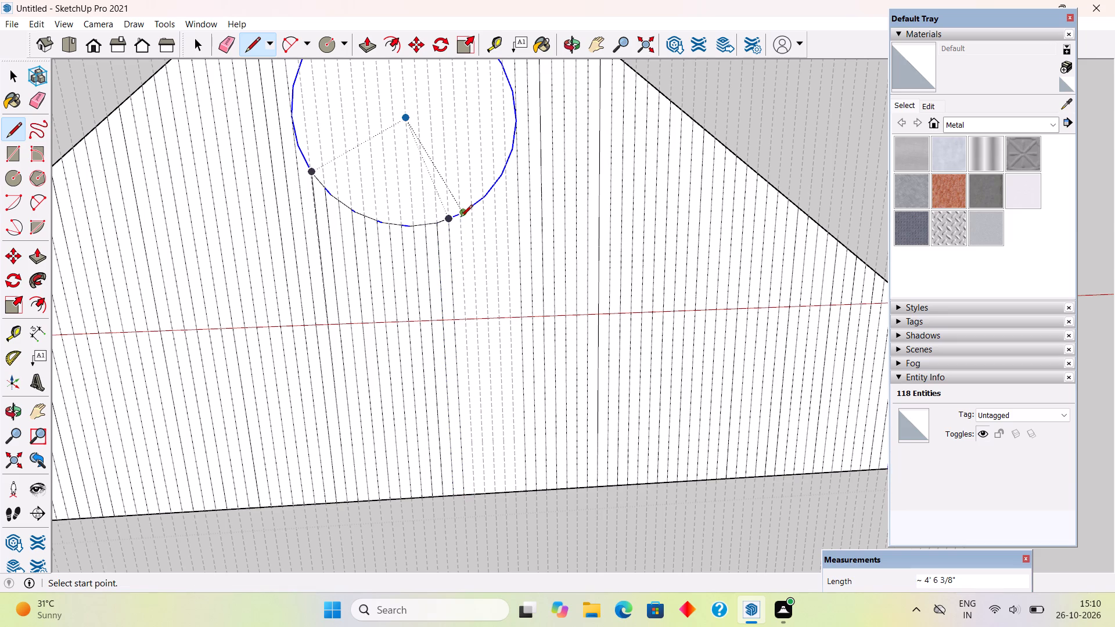
scroll(461, 218, "up", 10)
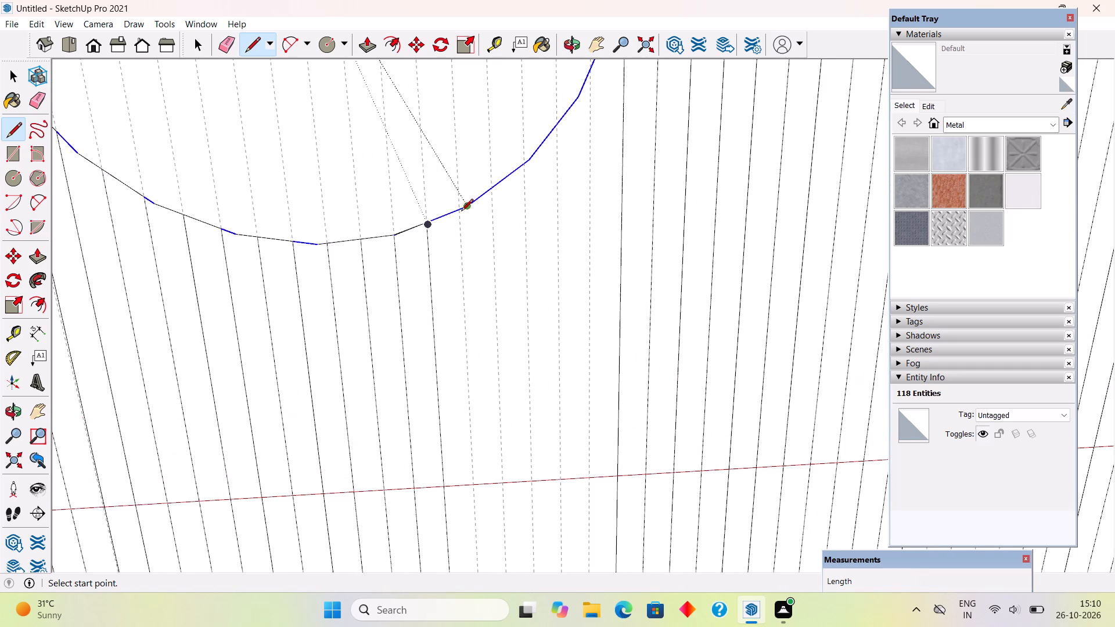
left_click(458, 212)
scroll(454, 252, "down", 13)
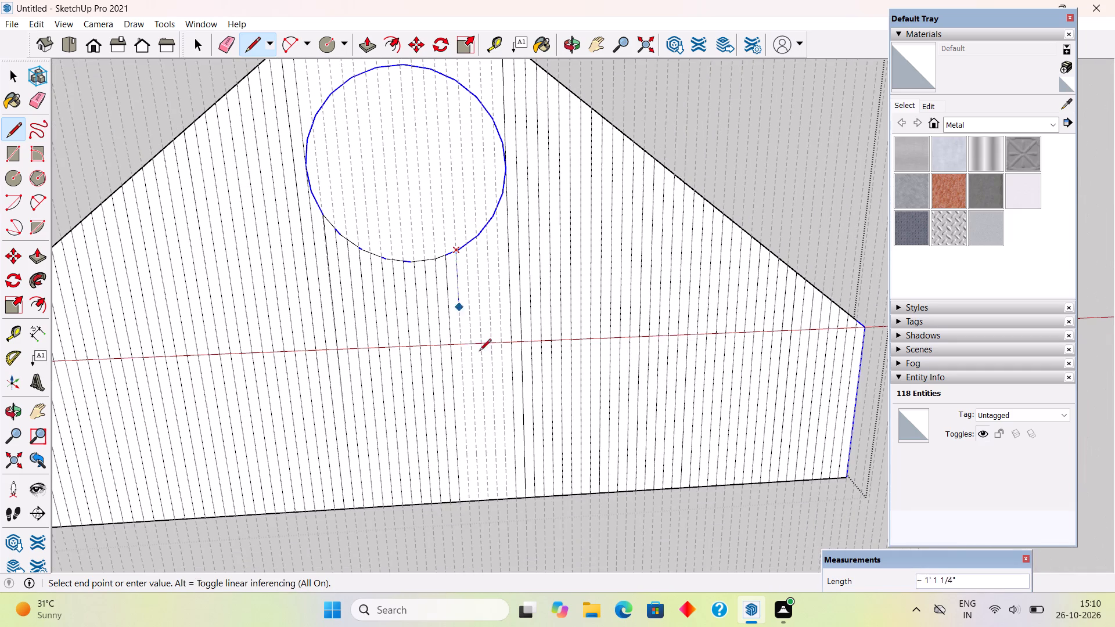
left_click(471, 499)
Trace the following two guides between base and the opening's rim with lines about 4' 8 7/16" and 4' 9 13/16" long.
left_click(478, 500)
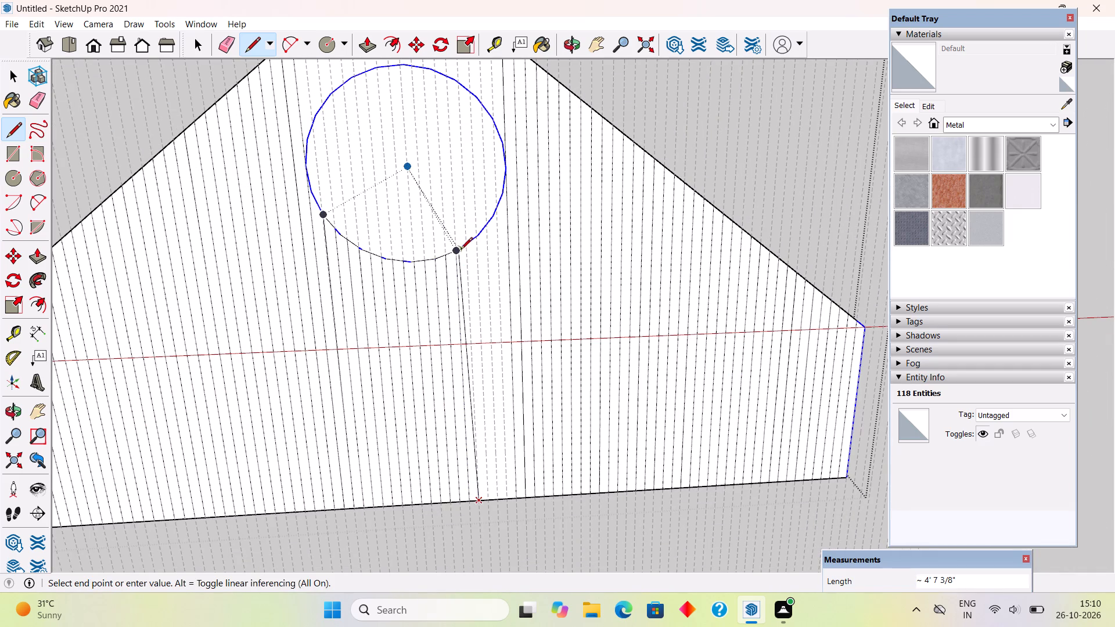
scroll(468, 247, "up", 3)
left_click(465, 243)
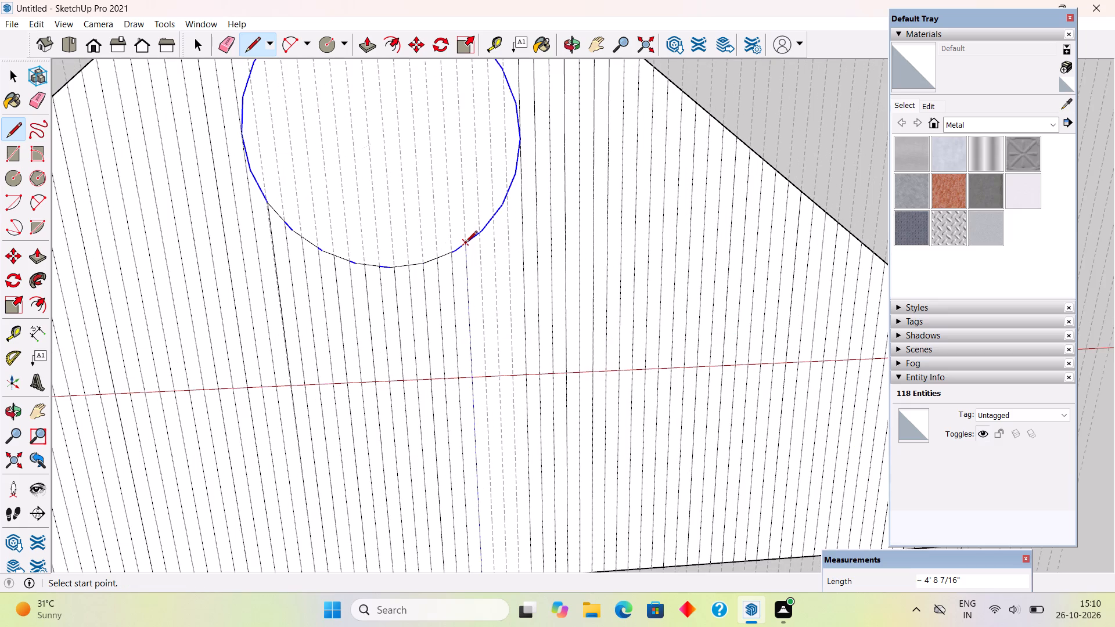
scroll(478, 237, "up", 10)
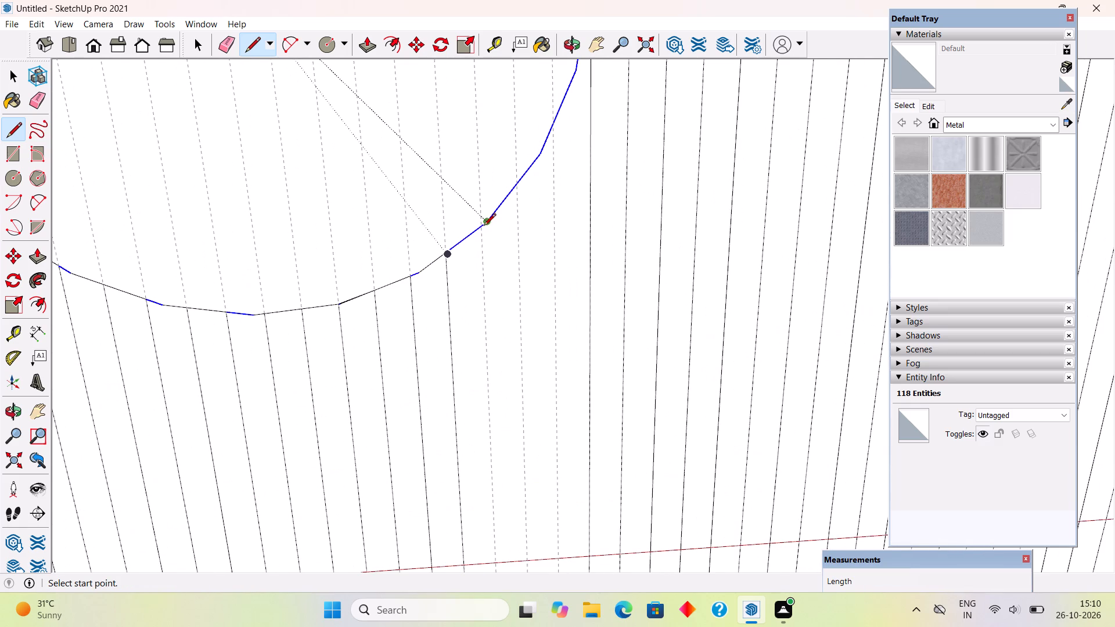
scroll(482, 228, "up", 9)
left_click(480, 224)
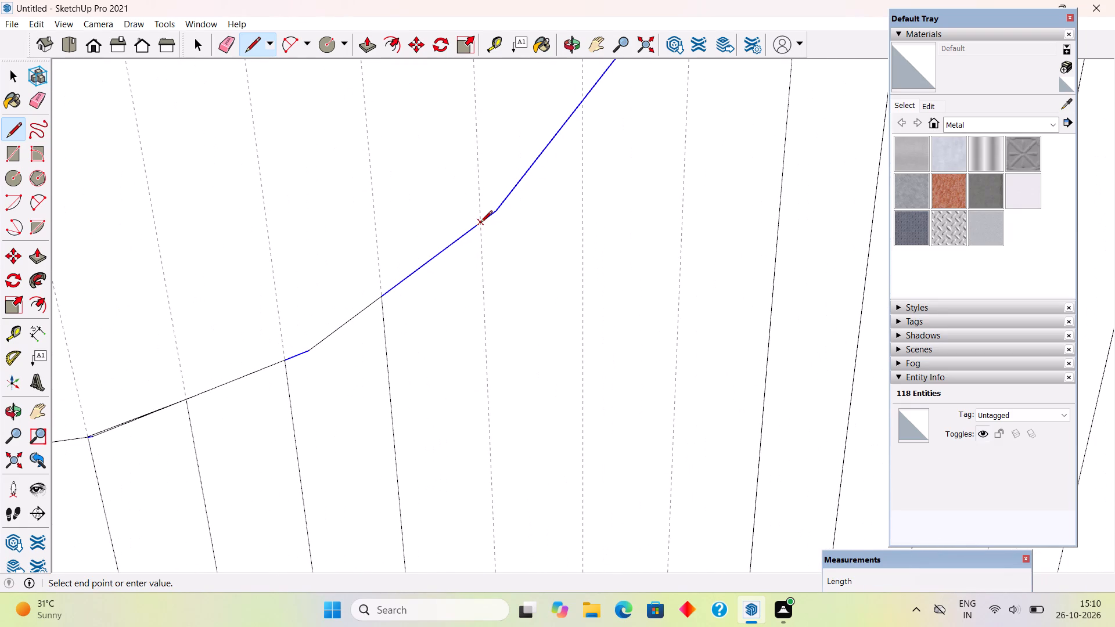
scroll(480, 224, "down", 19)
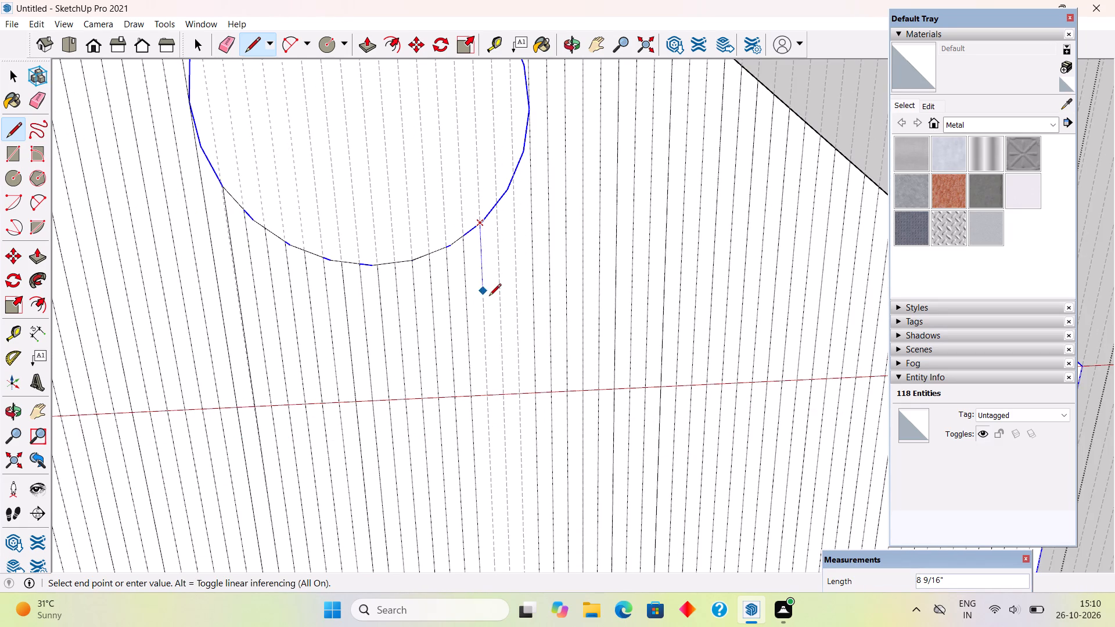
scroll(489, 298, "down", 5)
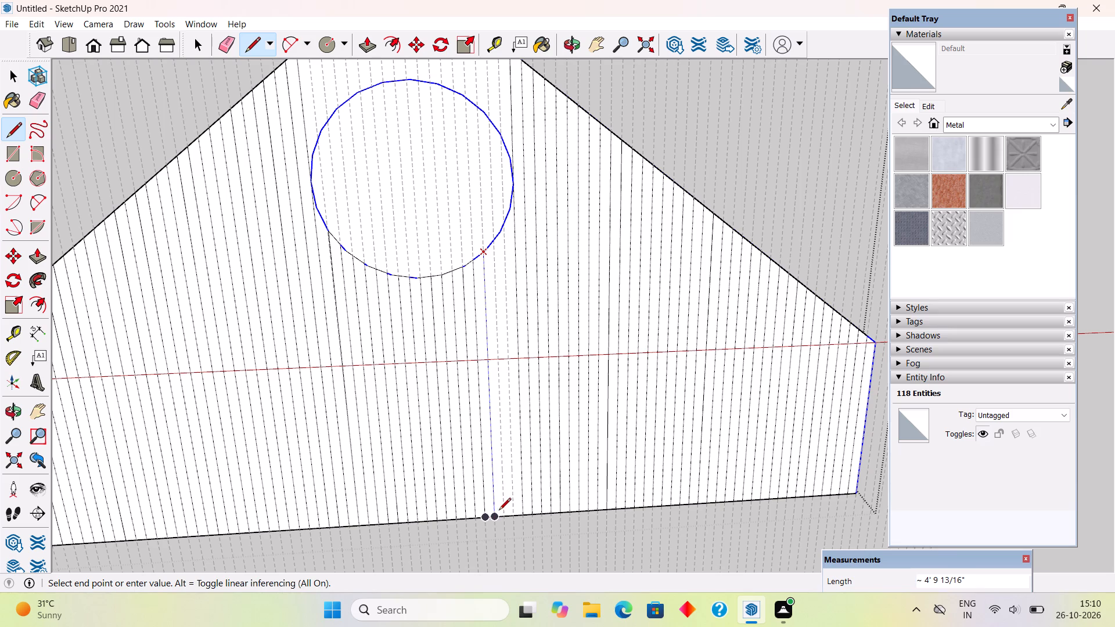
left_click(499, 511)
Trace the last two untraced guides beneath the opening, between base and rim, with lines about 5' 1/8" and 5' 3 1/4" long.
left_click(505, 516)
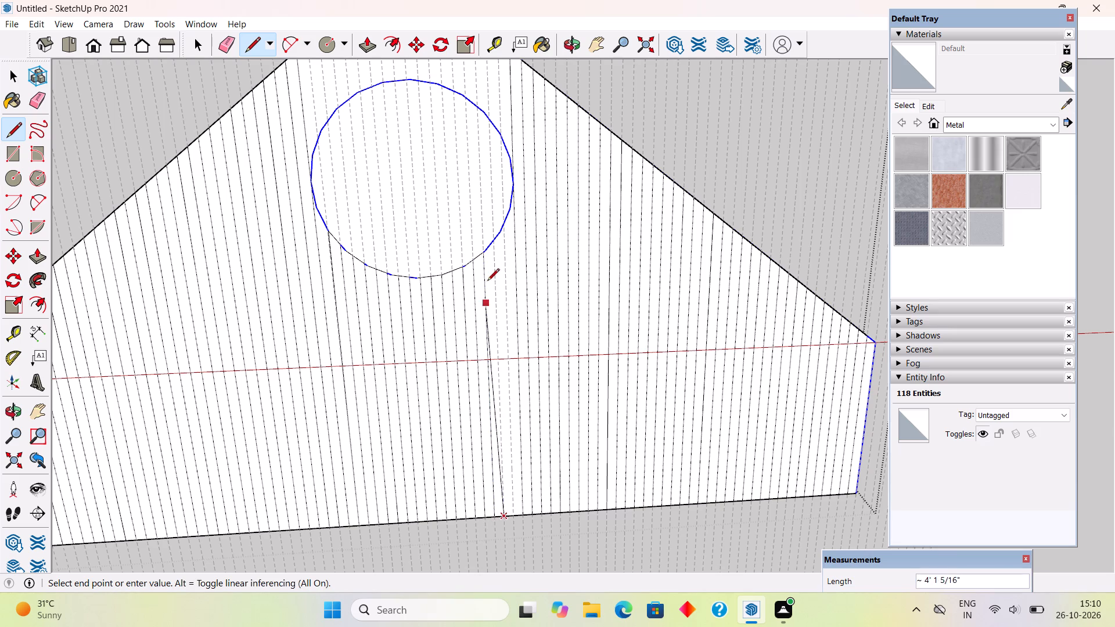
scroll(486, 257, "up", 9)
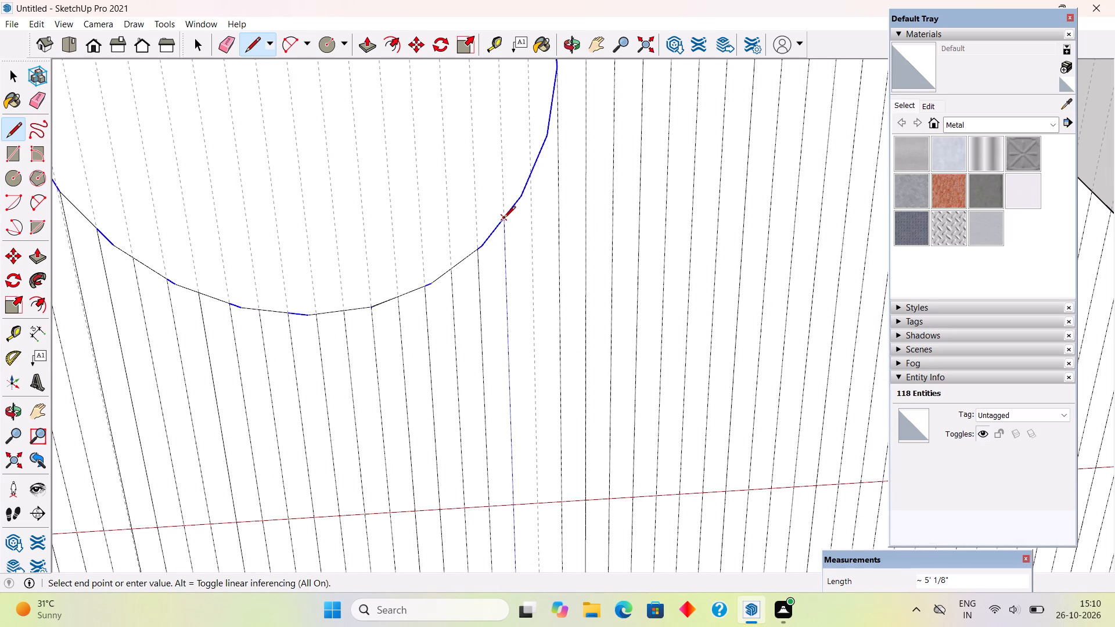
left_click(503, 219)
left_click(533, 177)
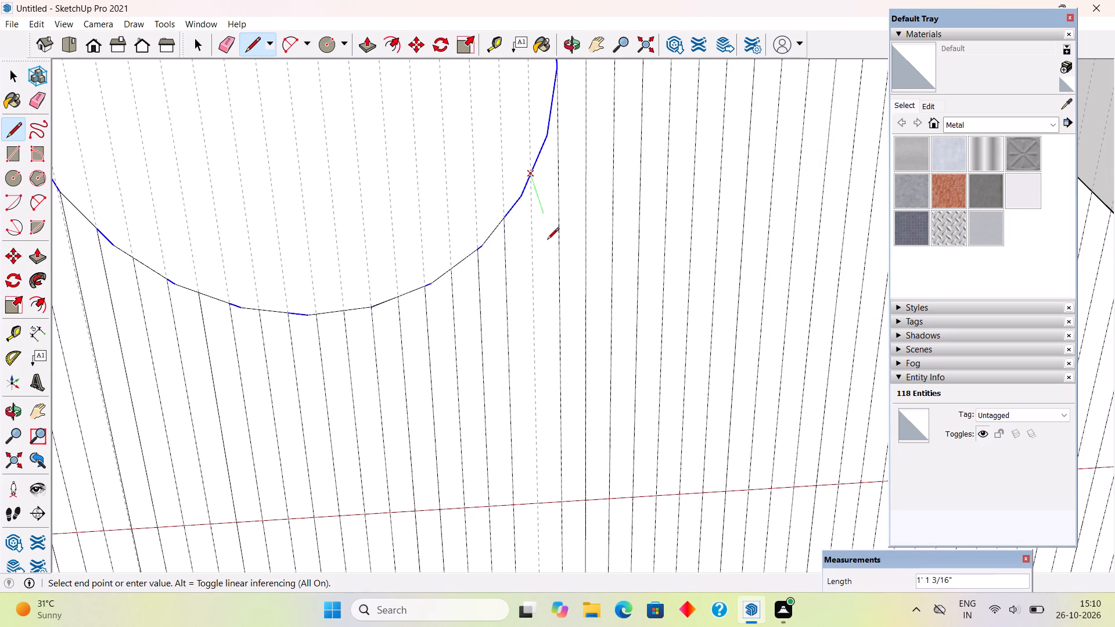
scroll(548, 242, "down", 9)
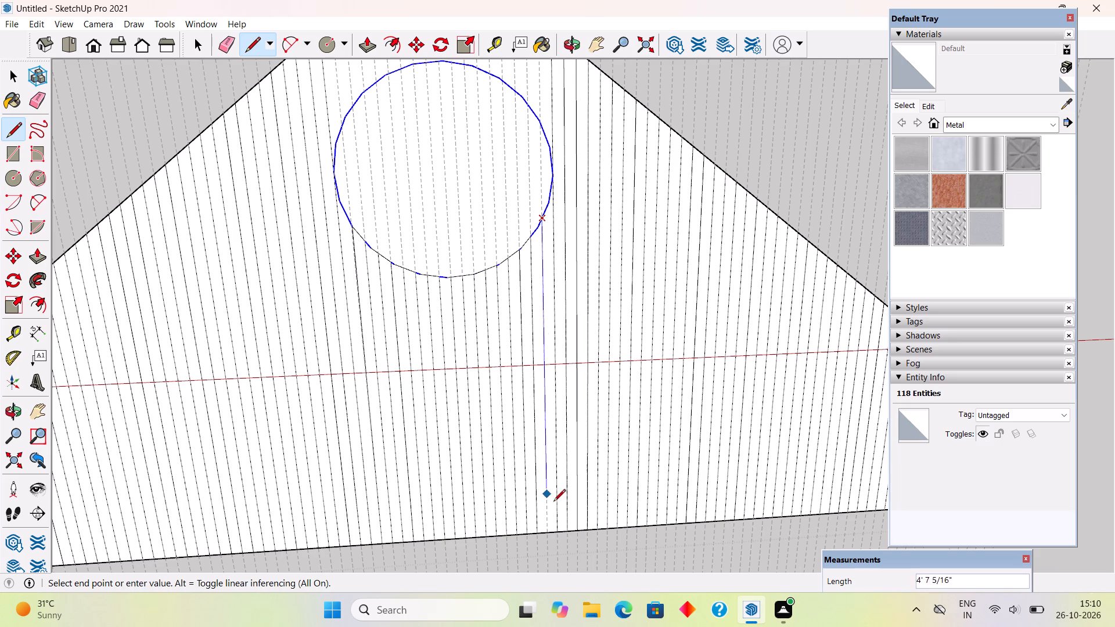
left_click(549, 533)
scroll(401, 485, "down", 4)
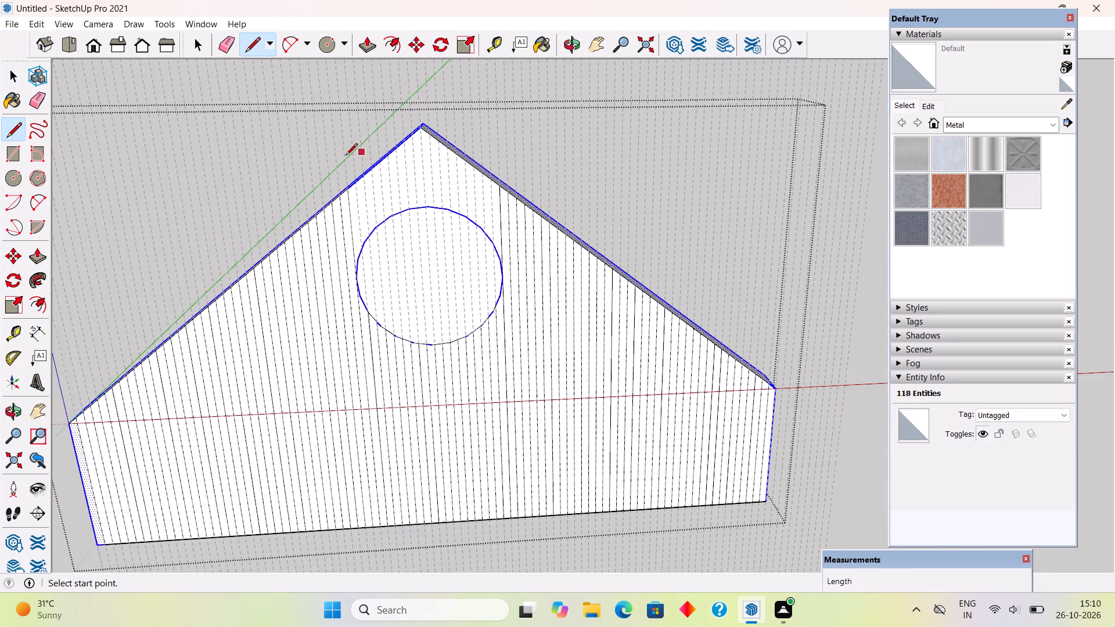
Trace the first two guides above the opening, from the sloping gable edge to the rim, with lines about 1' 4 3/8" and 1' 2 3/4" long.
scroll(335, 164, "up", 9)
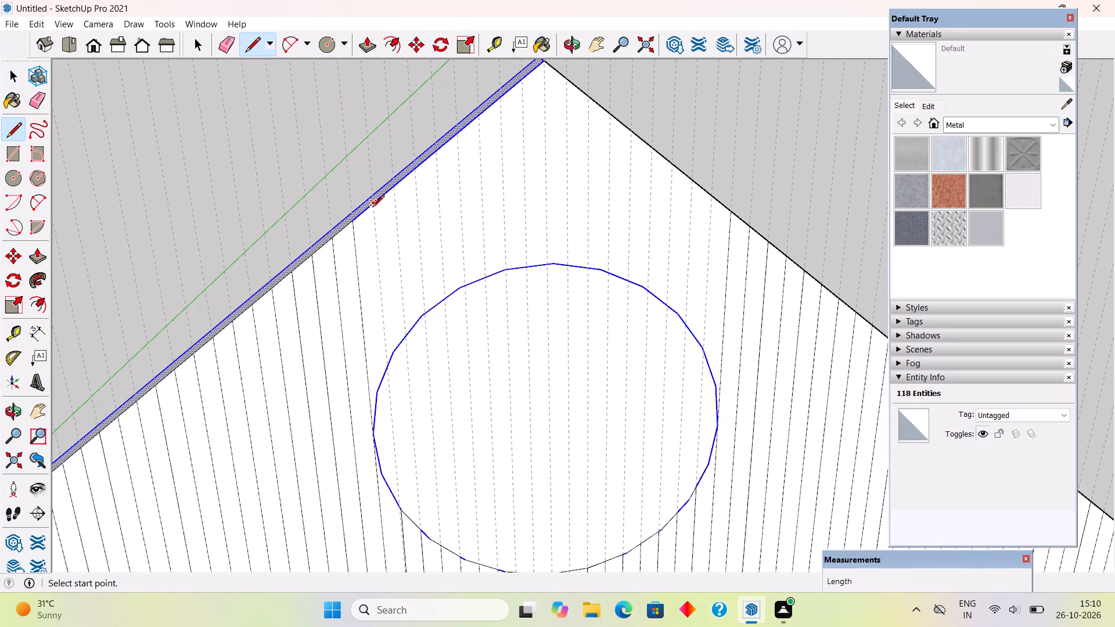
left_click(372, 208)
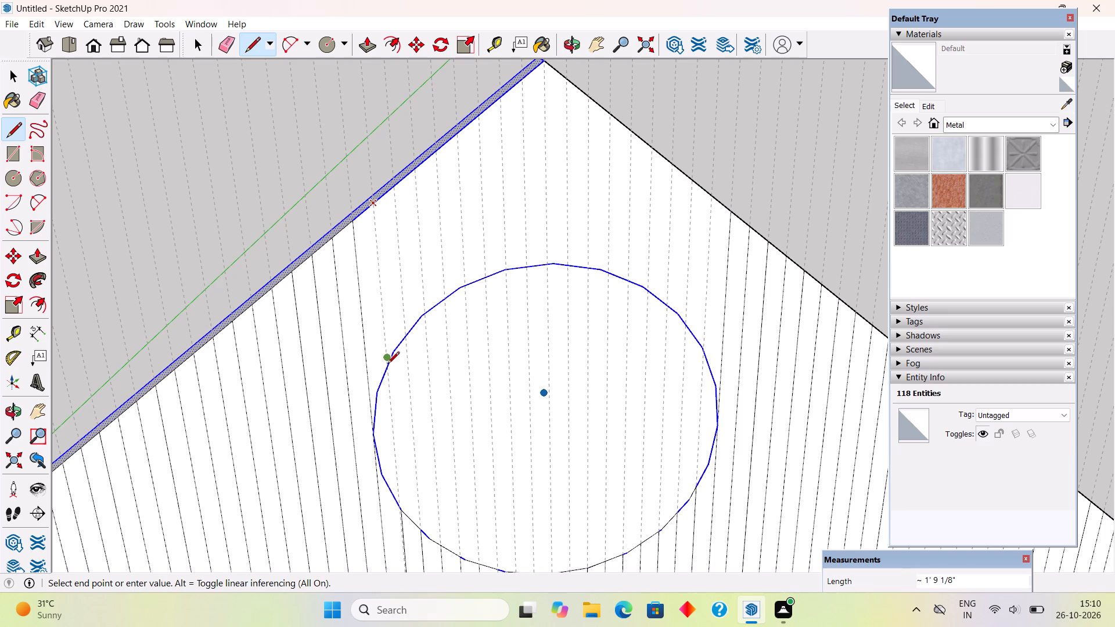
left_click(388, 367)
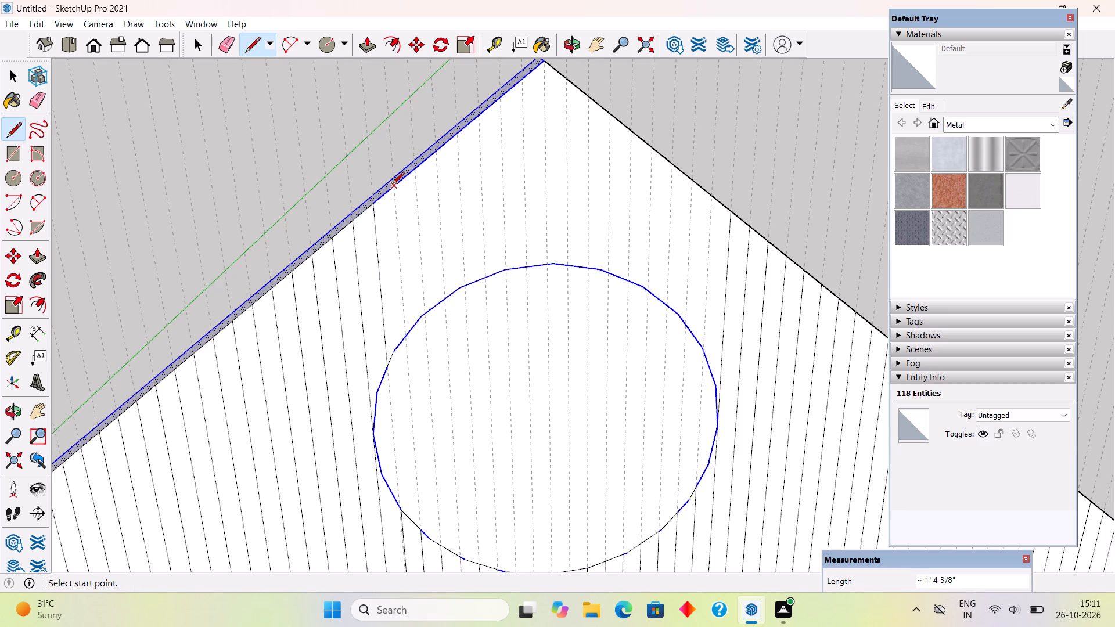
left_click(391, 188)
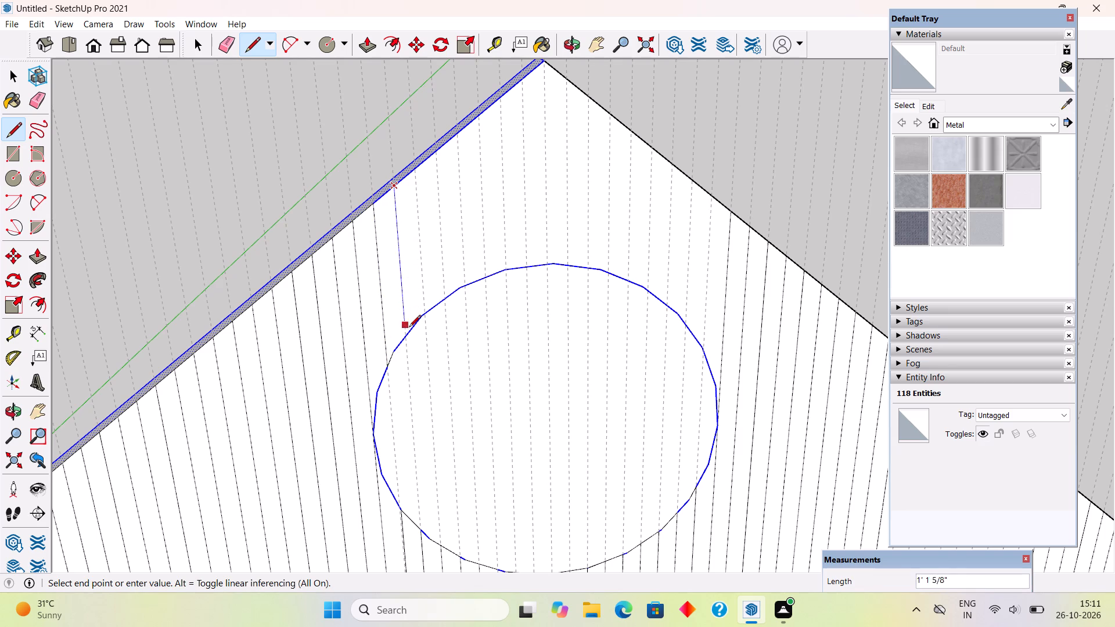
left_click(409, 334)
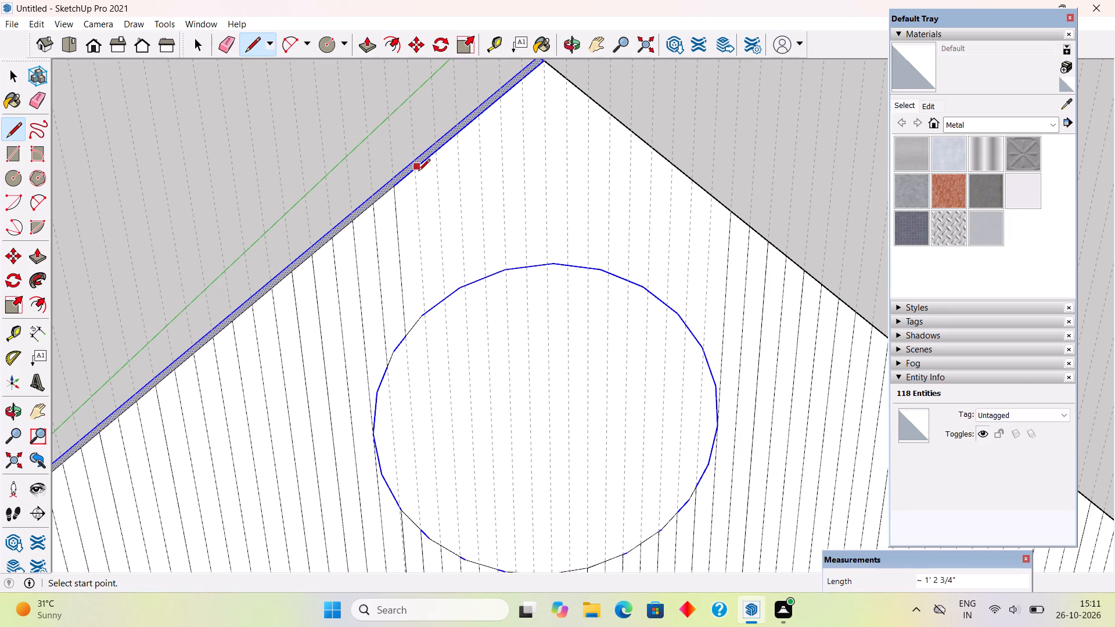
Trace the next two guides between the gable edge and the opening's rim with lines about 1' 2 1/16" and 1' 2 3/16" long.
left_click(418, 172)
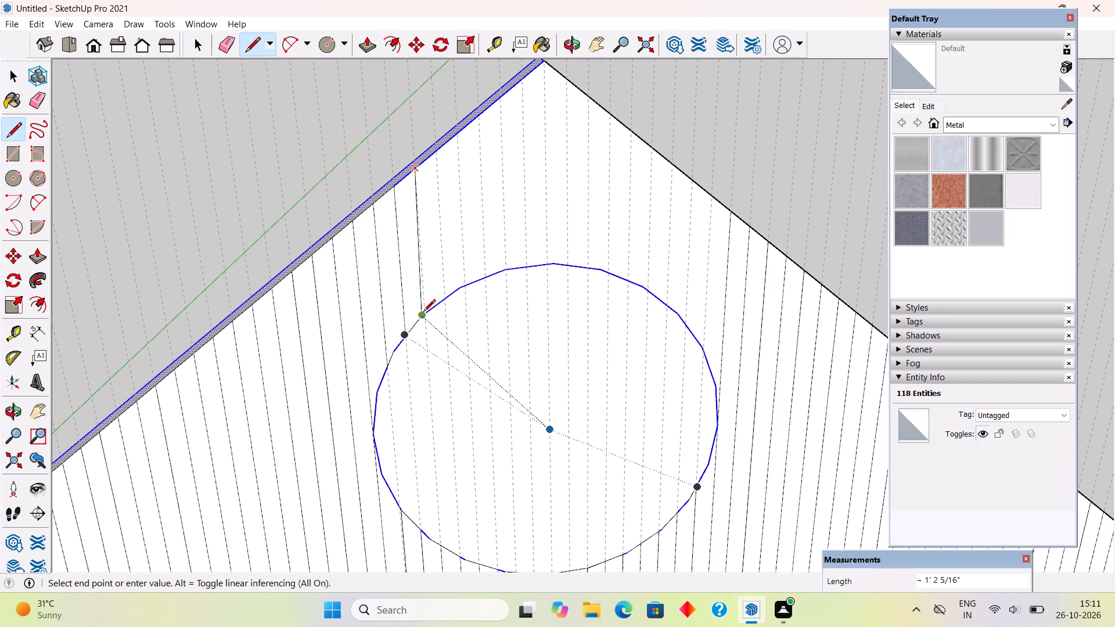
scroll(429, 312, "up", 9)
left_click(420, 315)
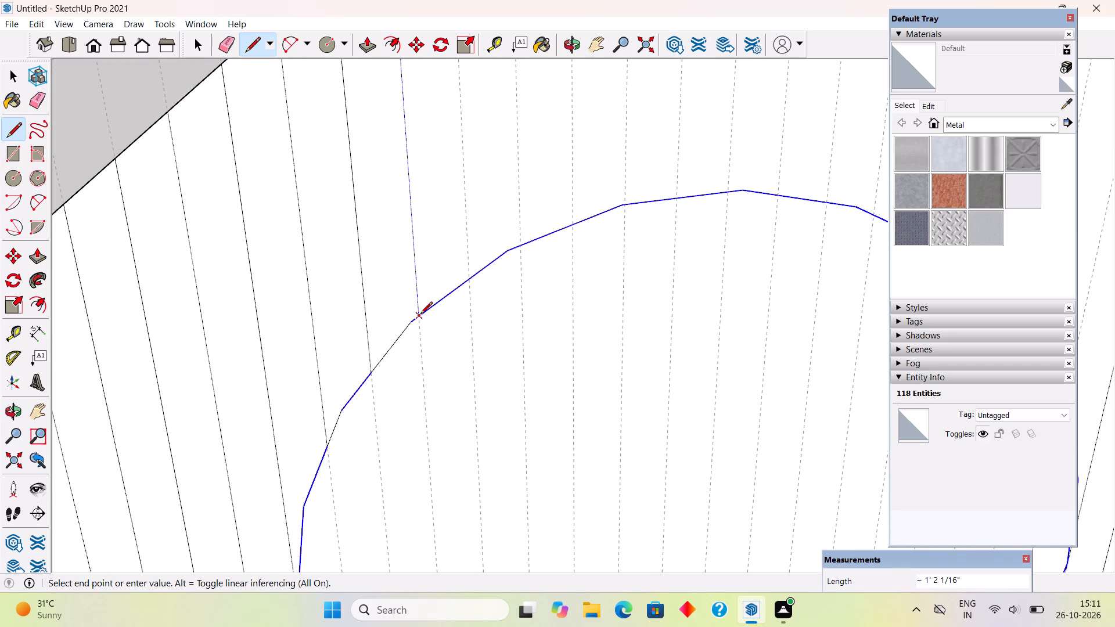
scroll(389, 336, "down", 5)
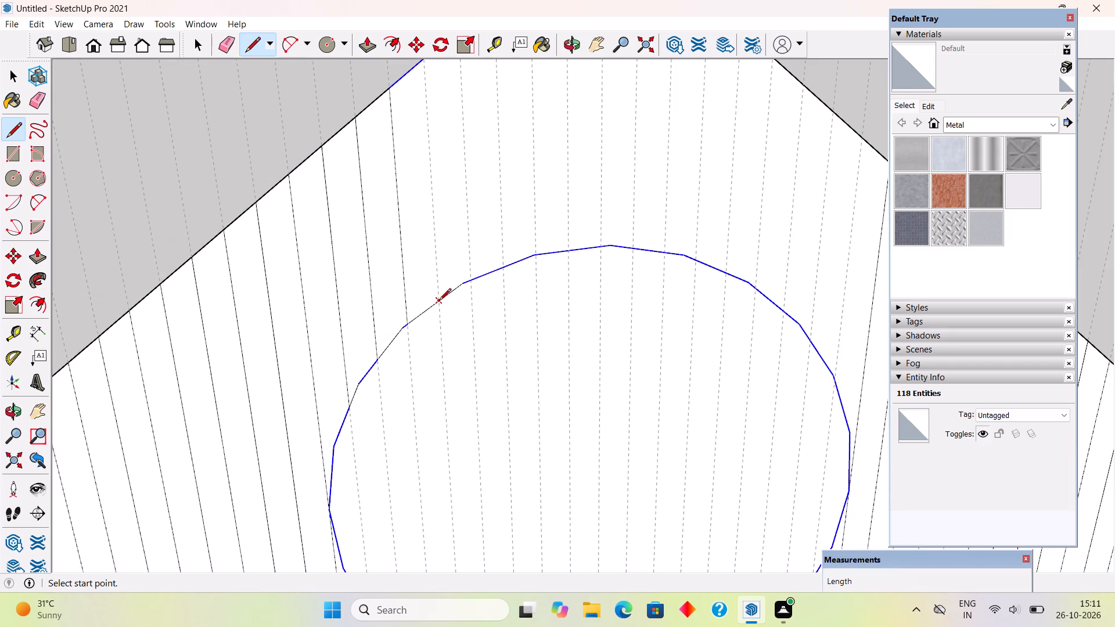
left_click(439, 301)
scroll(436, 297, "down", 4)
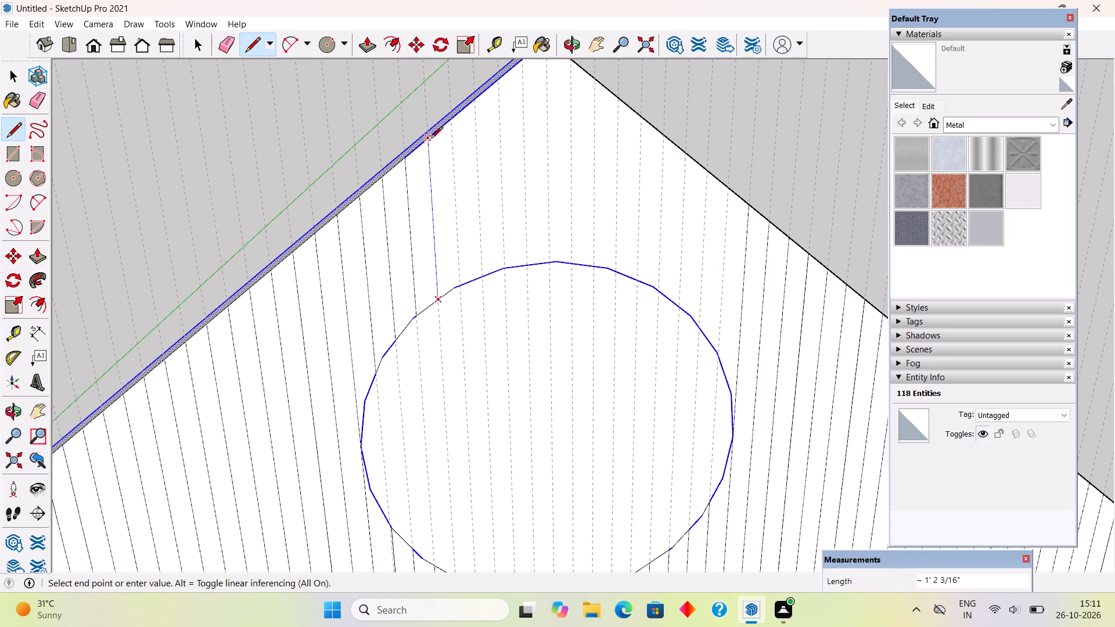
left_click(431, 139)
Trace the following two guides above the rising part of the rim with lines about 1' 2 1/2" and 1' 3 5/16" long.
left_click(451, 124)
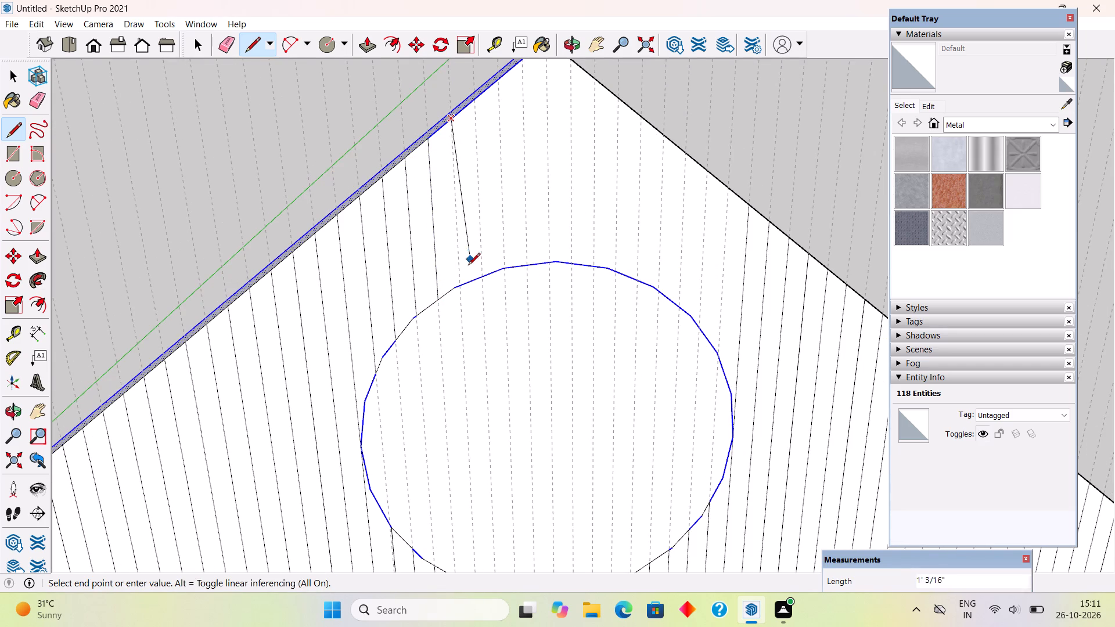
scroll(463, 282, "up", 2)
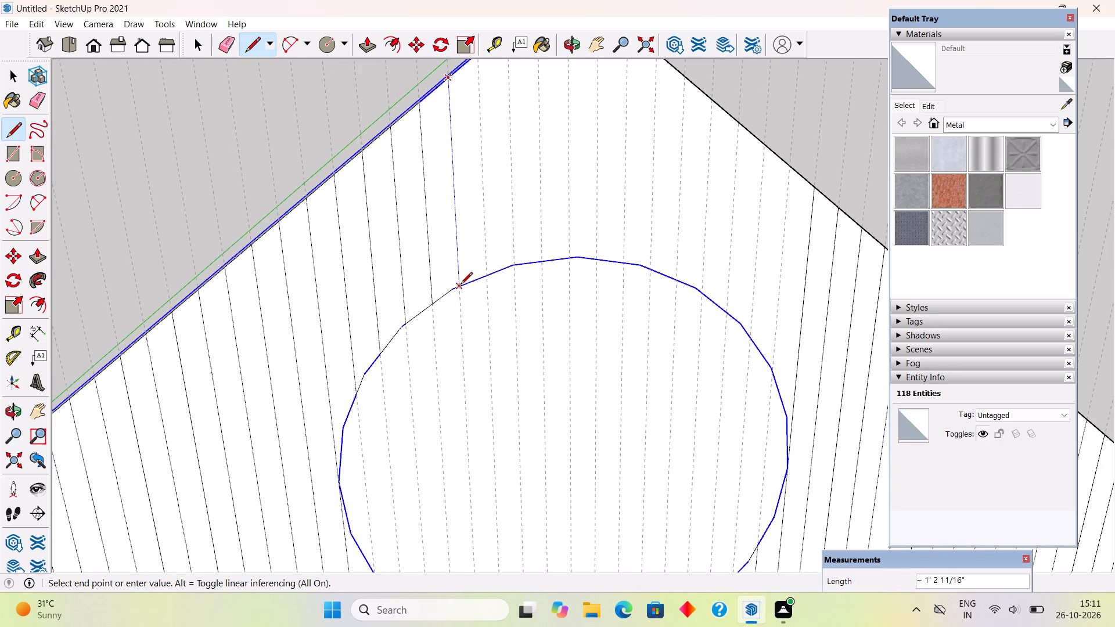
scroll(461, 283, "up", 6)
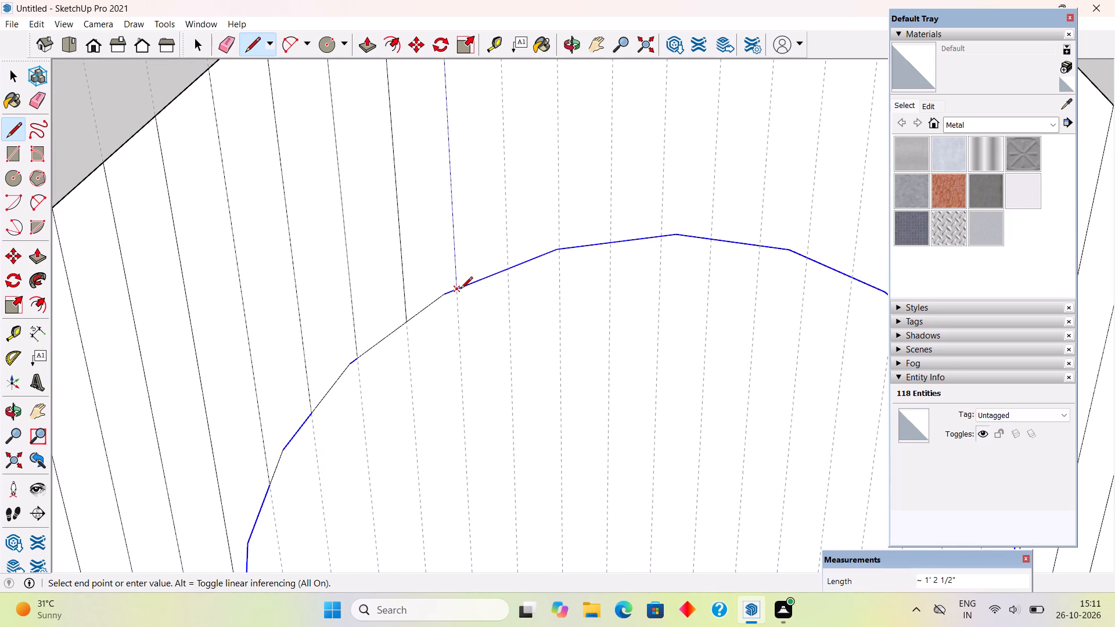
left_click(461, 290)
left_click(507, 270)
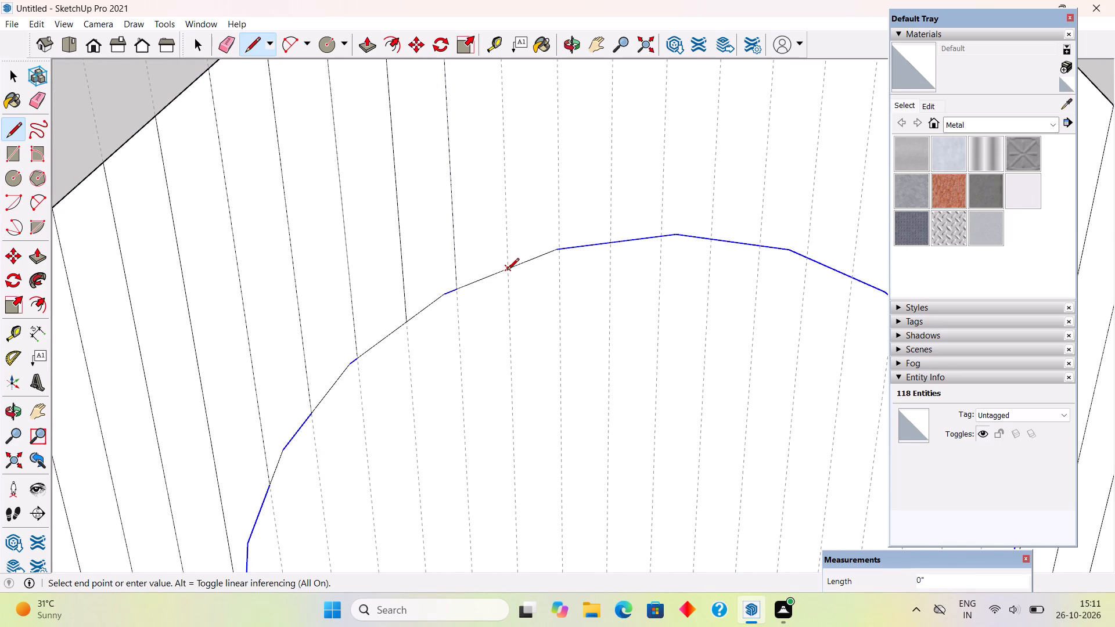
scroll(507, 271, "down", 10)
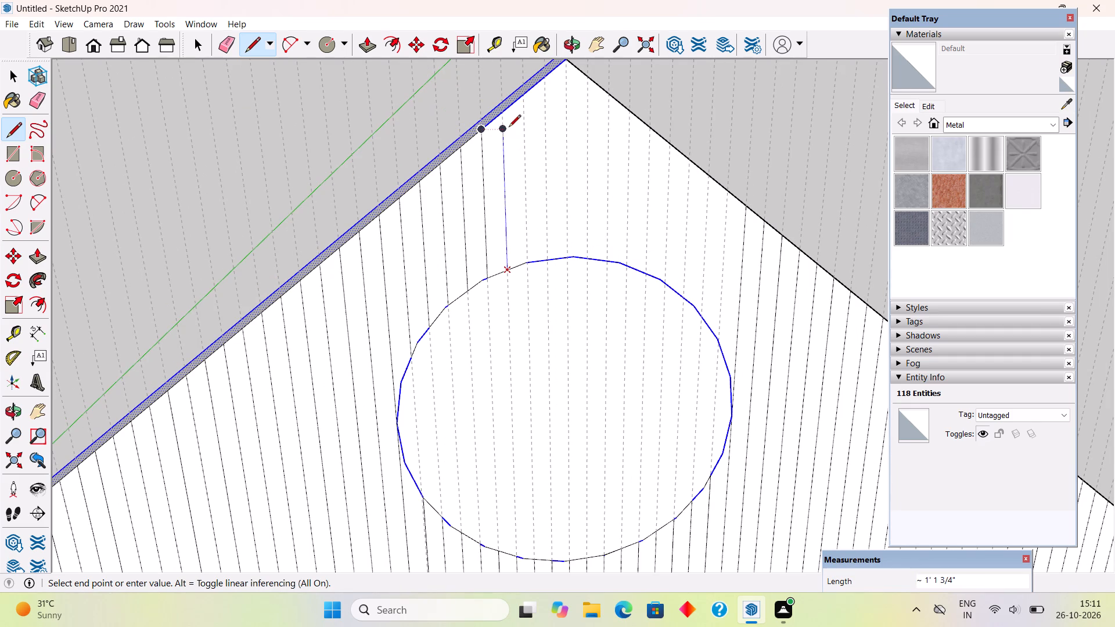
left_click(503, 113)
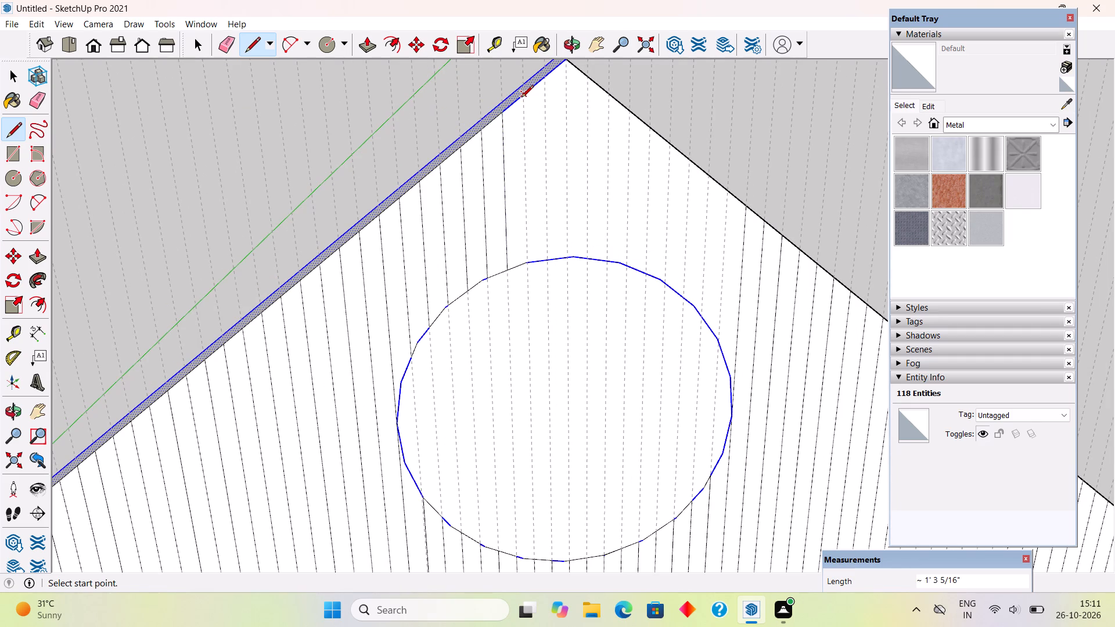
Trace the last two guides before the gable's peak, between rim and sloping edge, with lines about 1' 4 1/8" and 1' 5 1/2" long.
left_click(523, 98)
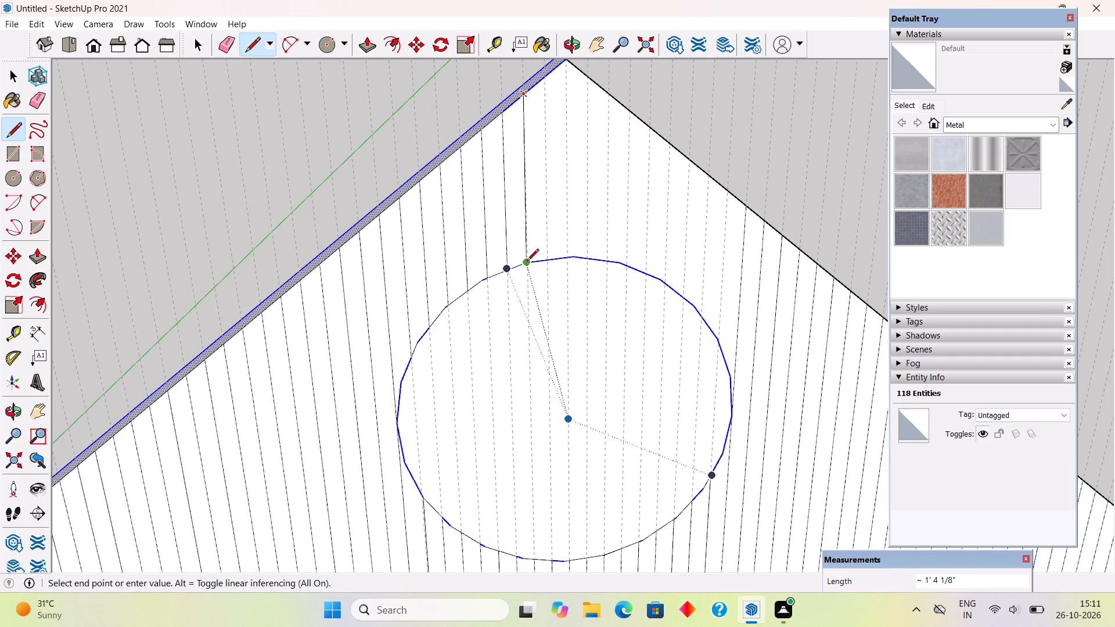
scroll(518, 262, "up", 16)
scroll(548, 269, "up", 5)
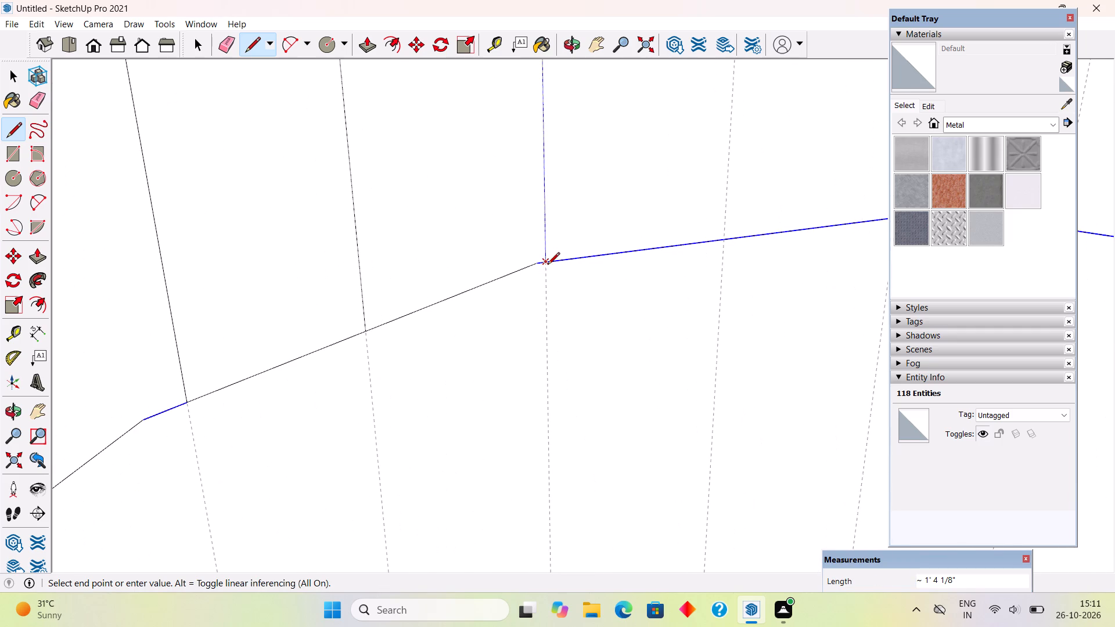
left_click(546, 263)
scroll(501, 289, "down", 5)
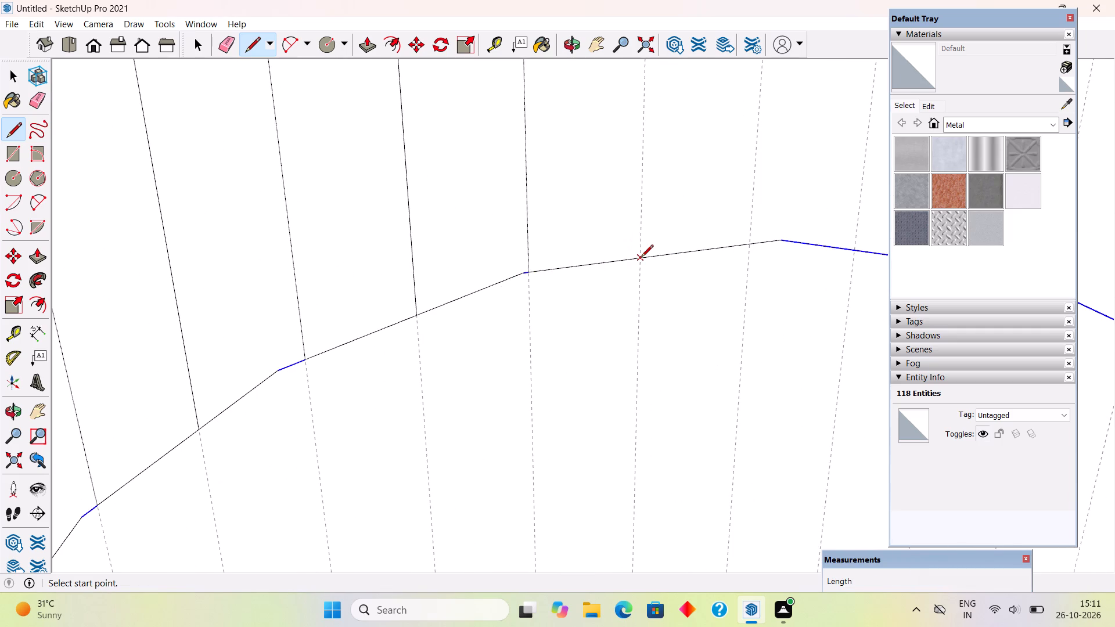
left_click(641, 258)
scroll(640, 254, "down", 20)
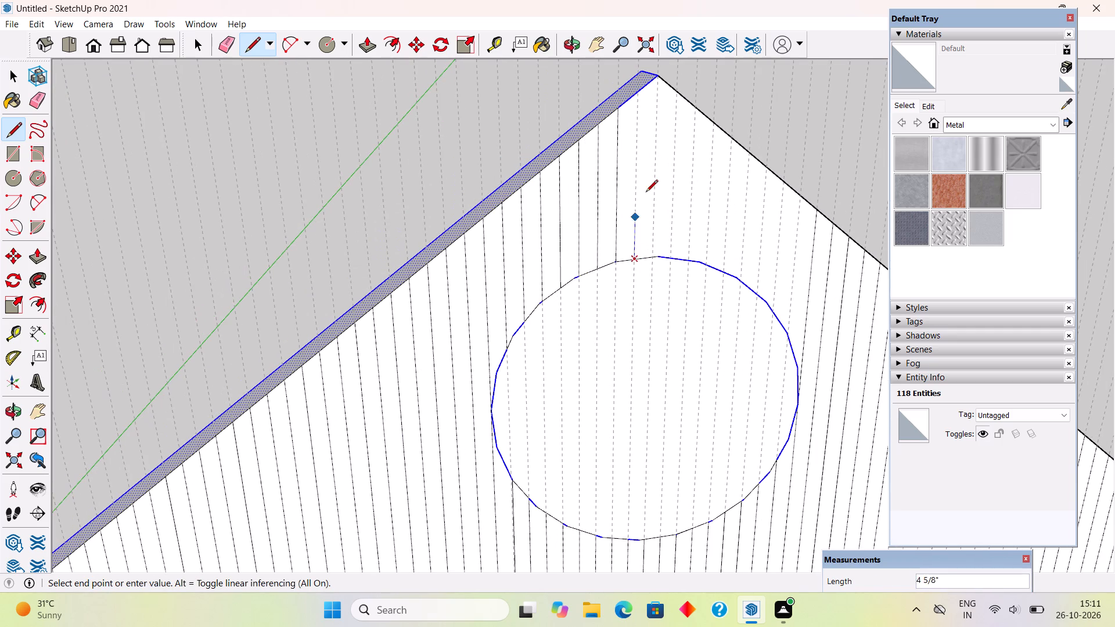
left_click(641, 95)
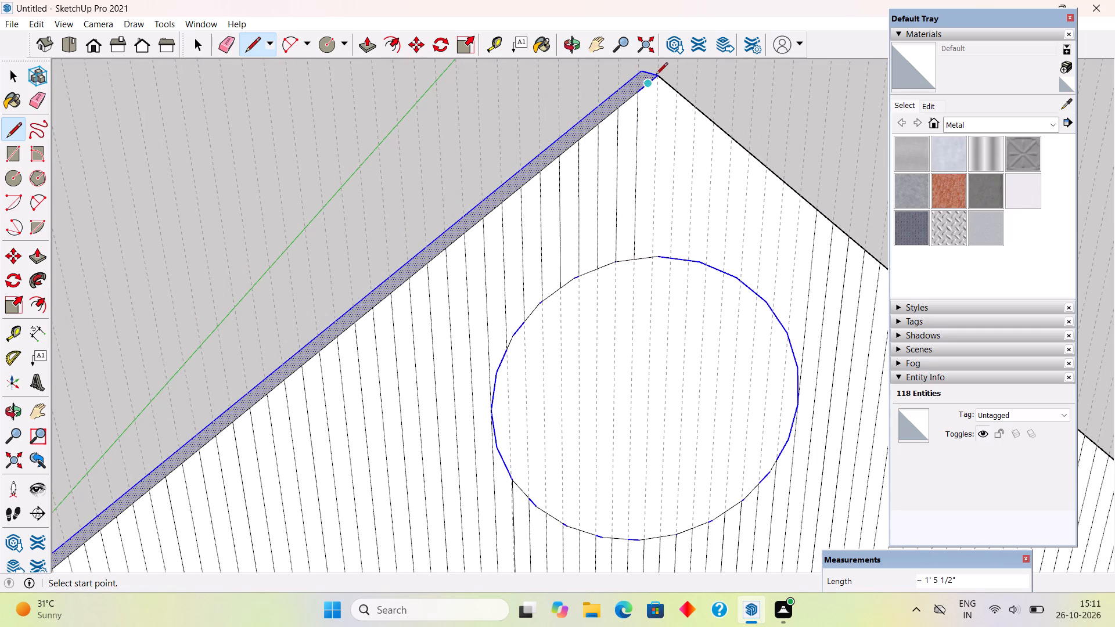
Trace the guide from the gable's peak to the rim and the first one past the peak, about 1' 6 7/8" and 1' 5 1/2" long.
left_click(657, 78)
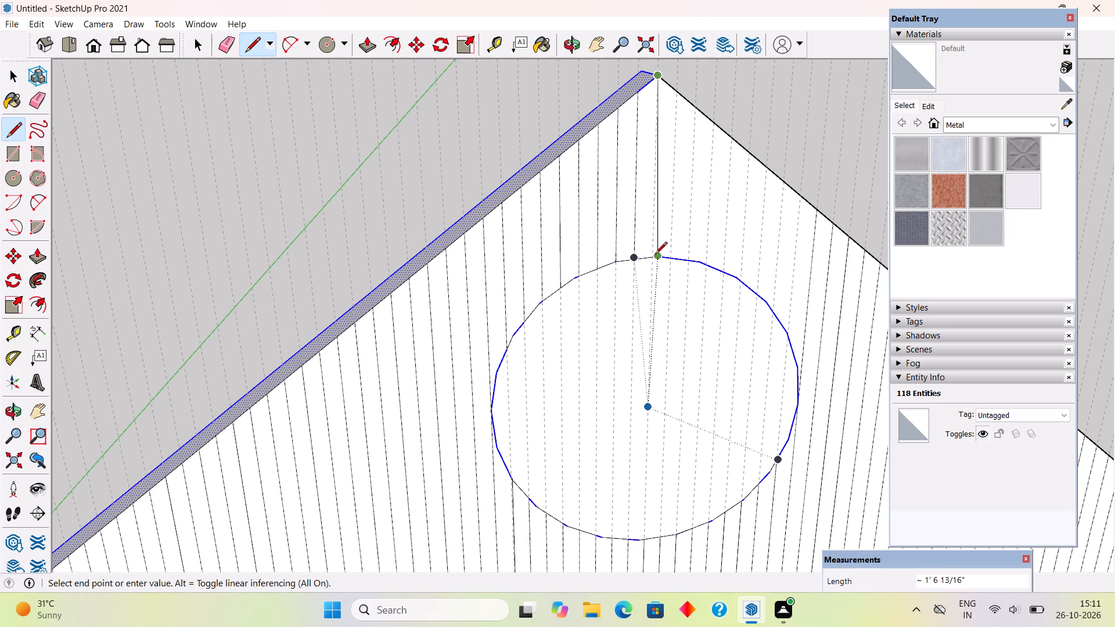
scroll(652, 257, "up", 13)
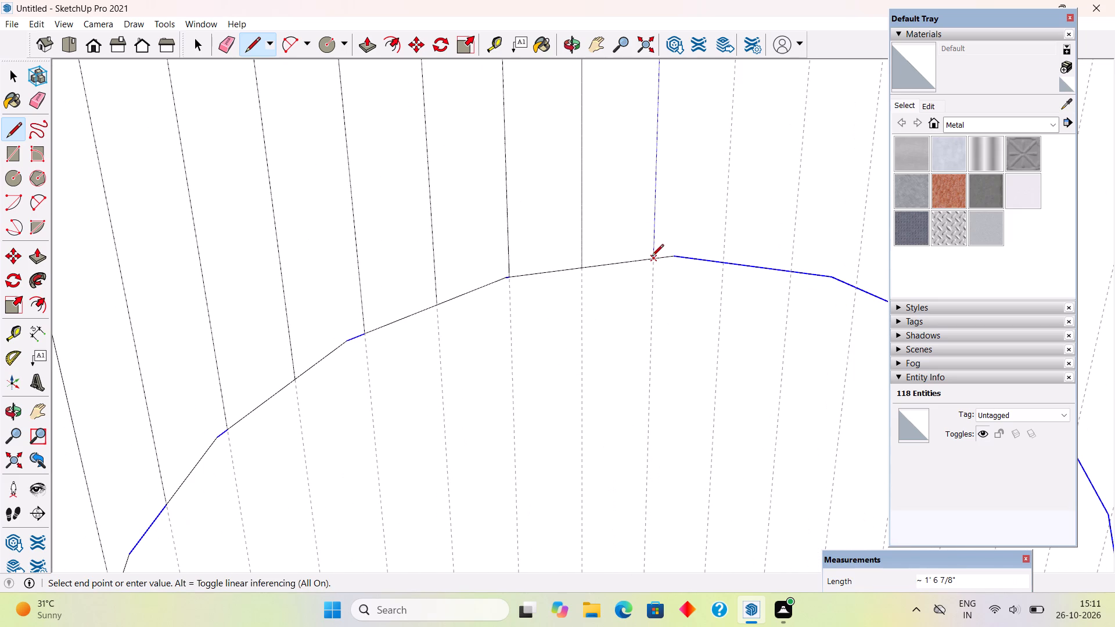
left_click(652, 257)
scroll(556, 290, "down", 4)
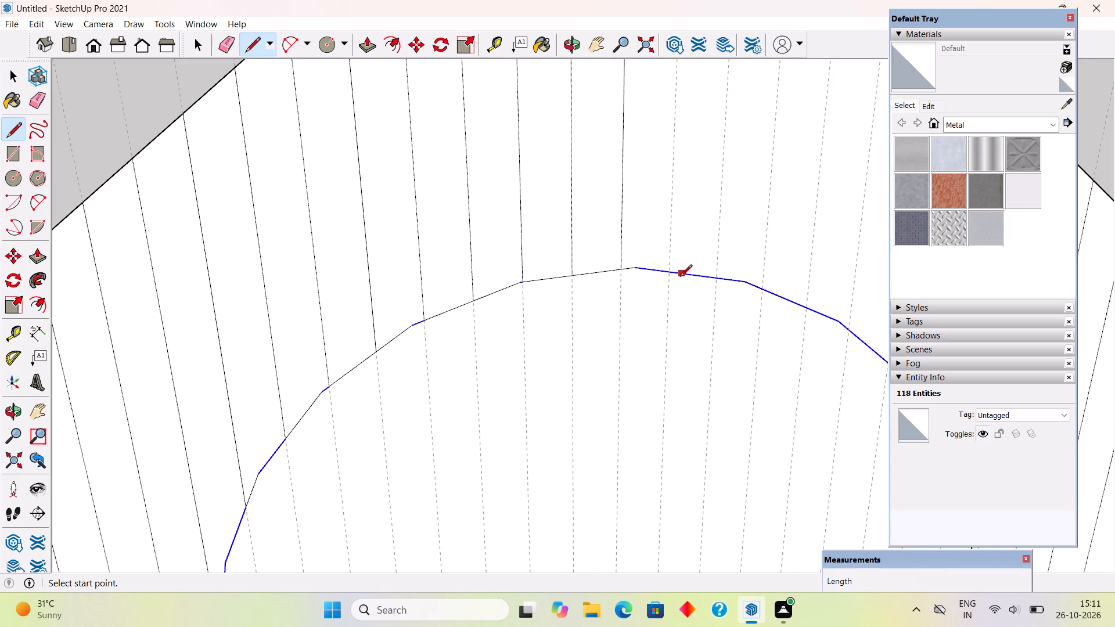
left_click(672, 271)
scroll(640, 291, "down", 5)
scroll(585, 326, "down", 5)
left_click(633, 135)
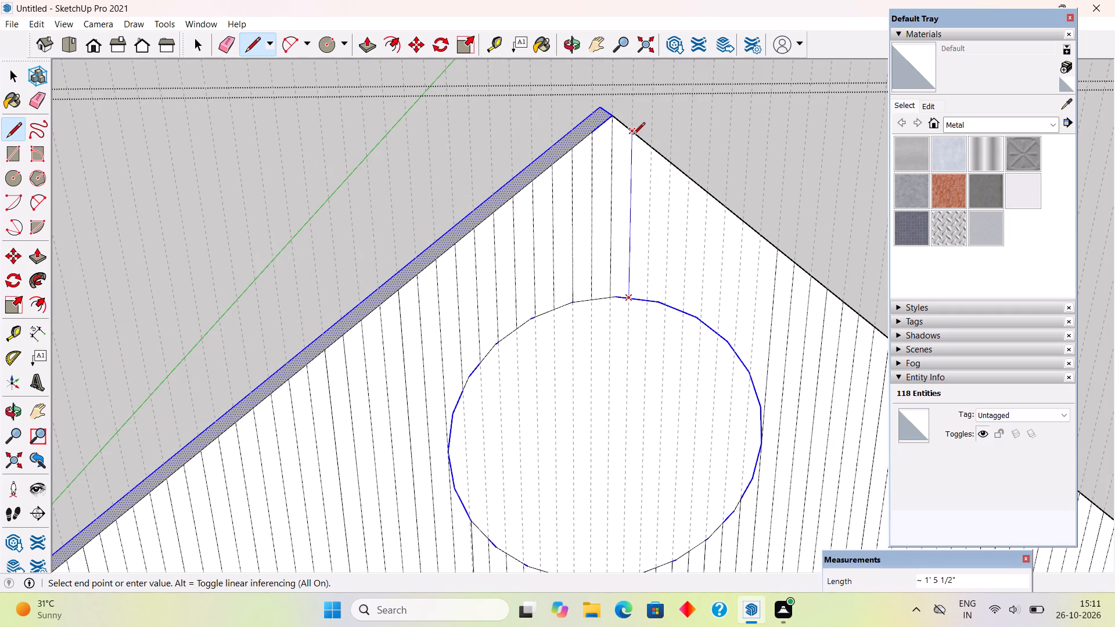
Trace the next three guides between the descending gable edge and the rim with lines about 1' 4 1/4", 1' 3 1/4" and 1' 2 9/16" long.
left_click(653, 152)
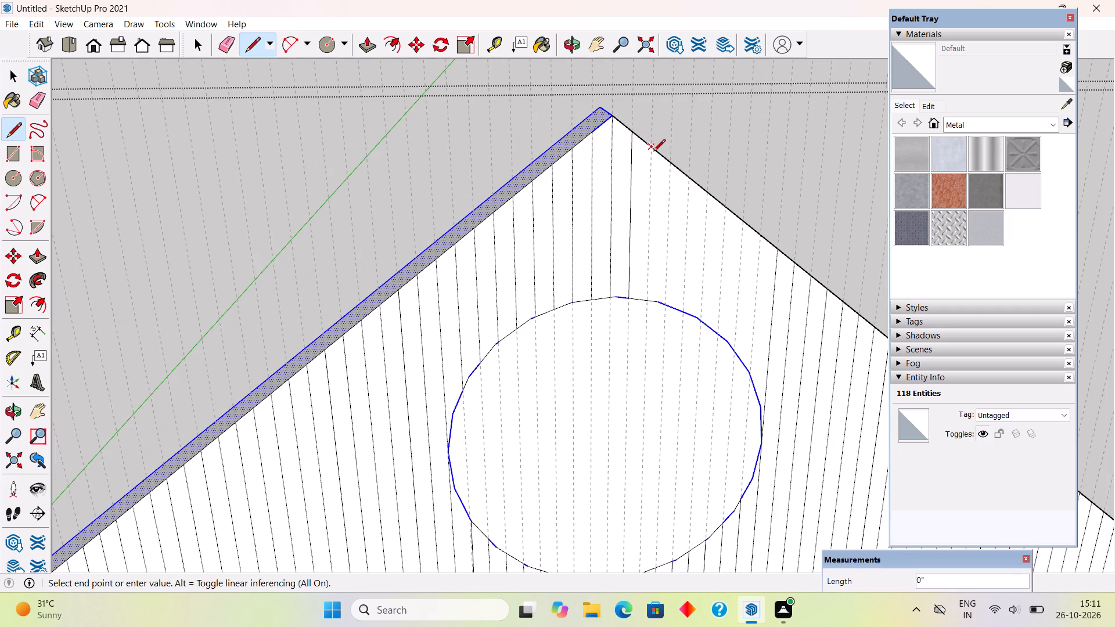
left_click(648, 303)
left_click(668, 303)
left_click(671, 162)
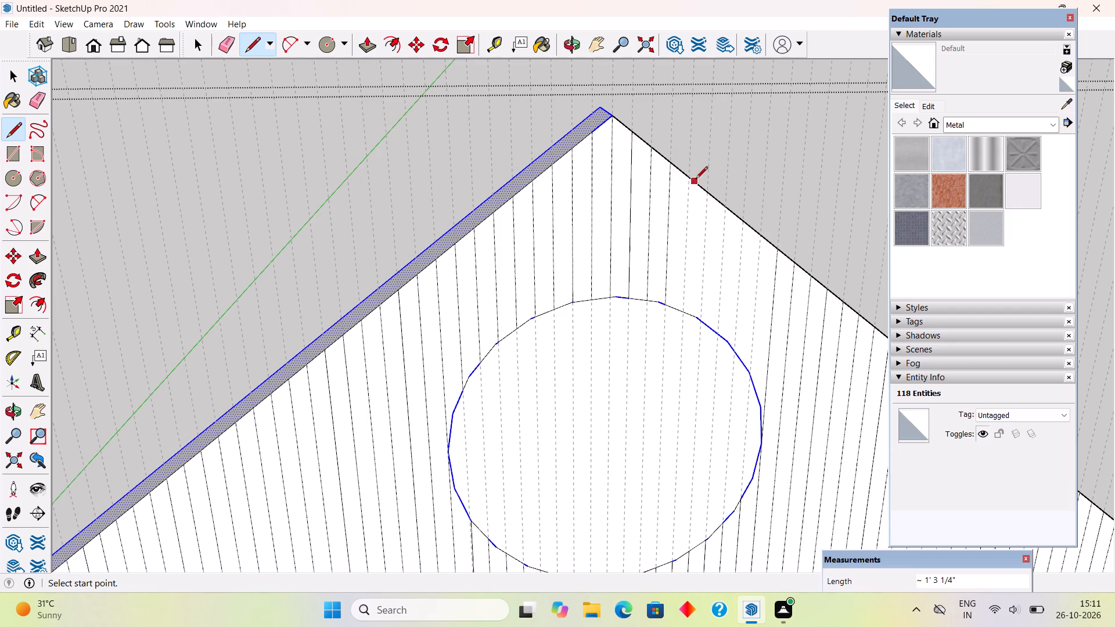
left_click(691, 183)
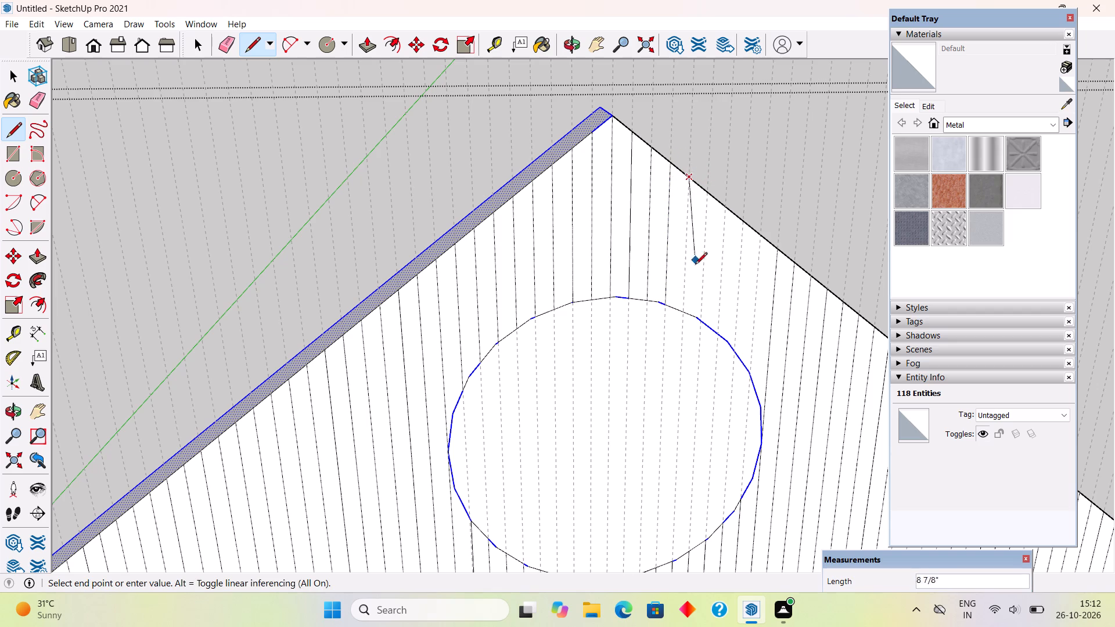
left_click(685, 311)
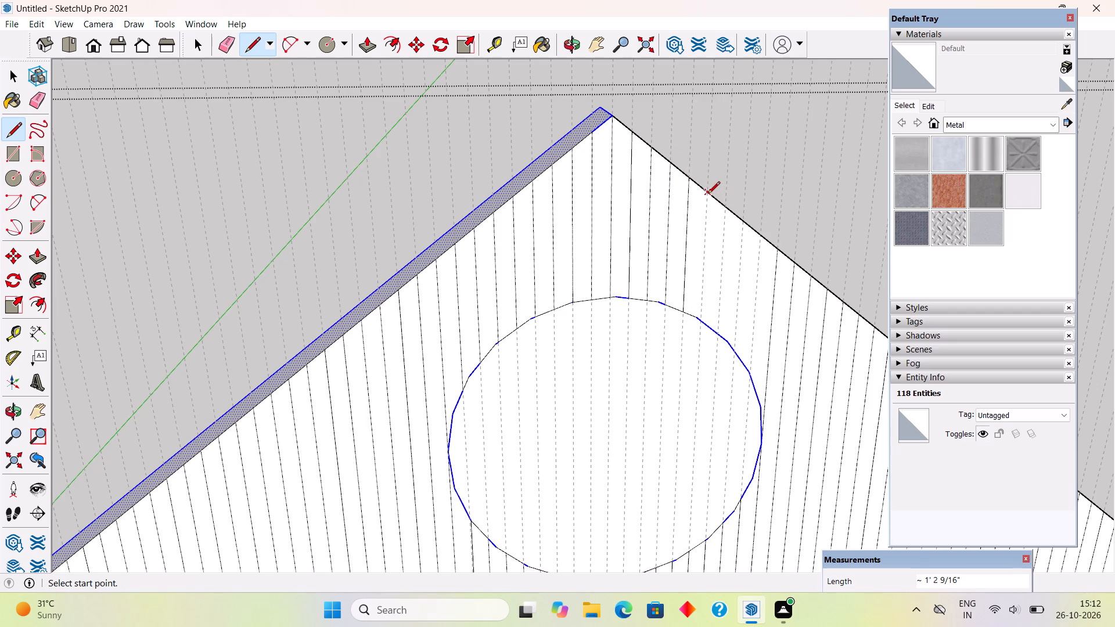
Trace the next guide from the gable edge with a line about 1' 1 11/16" long, and extend it about 7/16" to meet the rim.
left_click(708, 194)
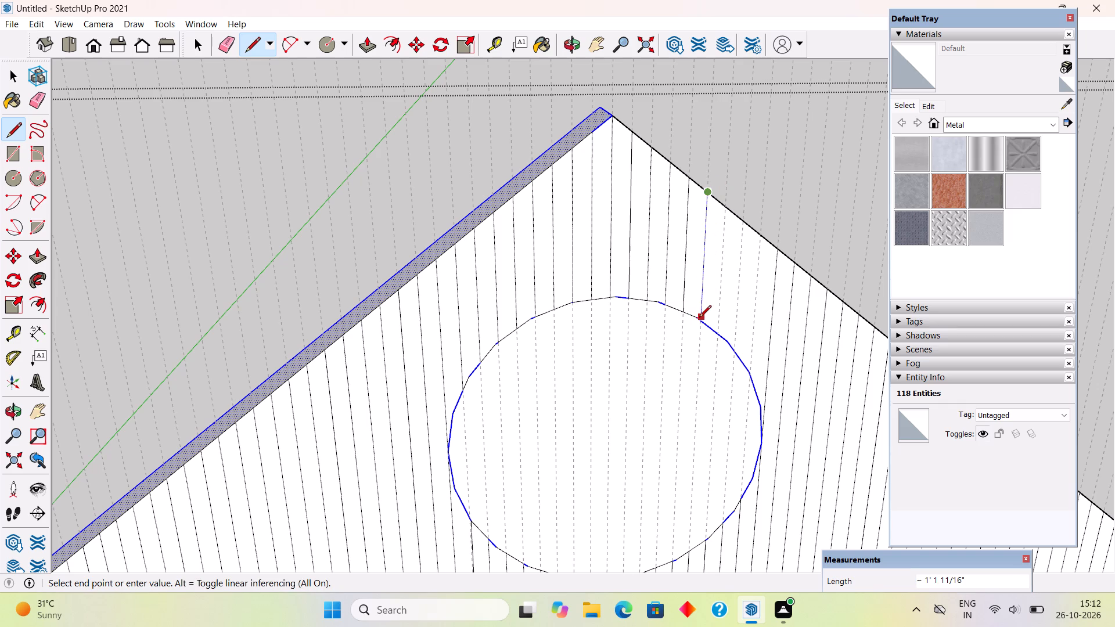
left_click(699, 318)
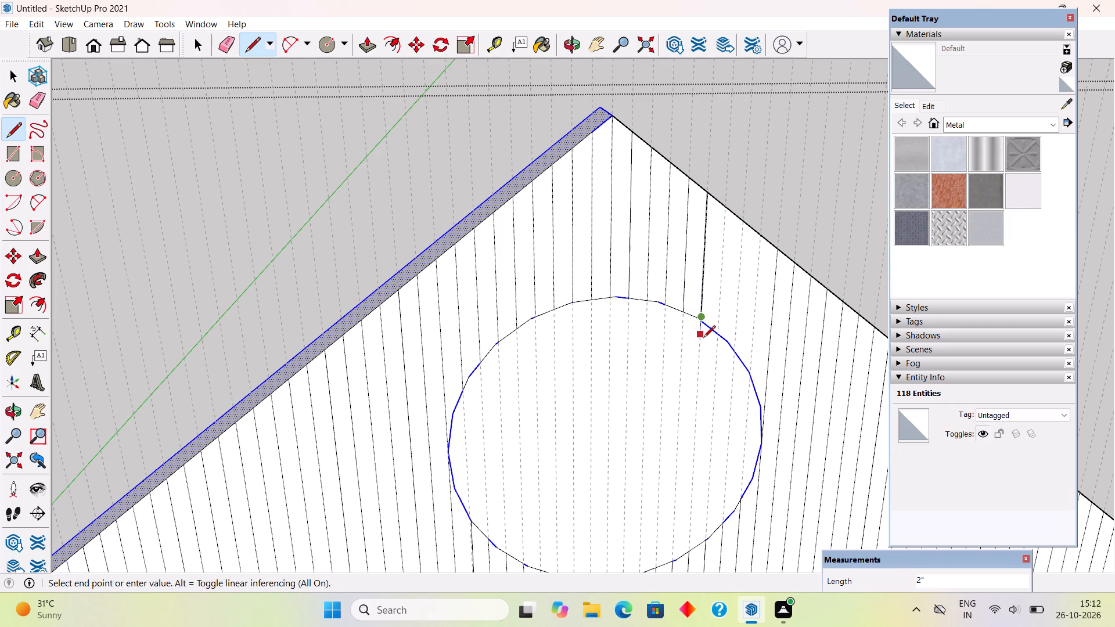
scroll(703, 338, "up", 17)
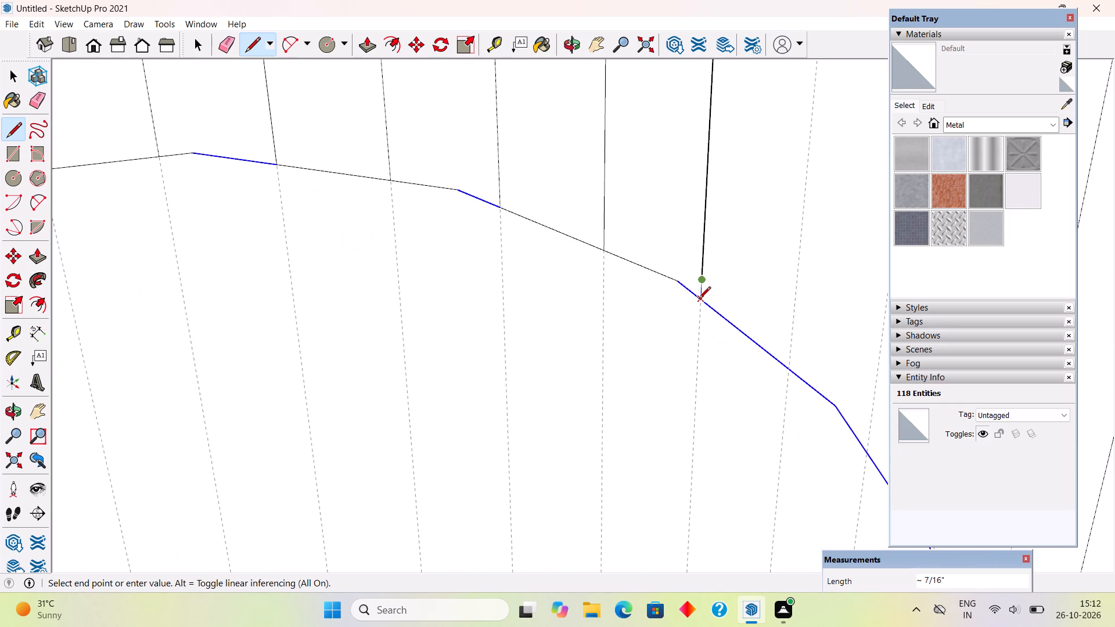
scroll(699, 300, "up", 1)
left_click(699, 300)
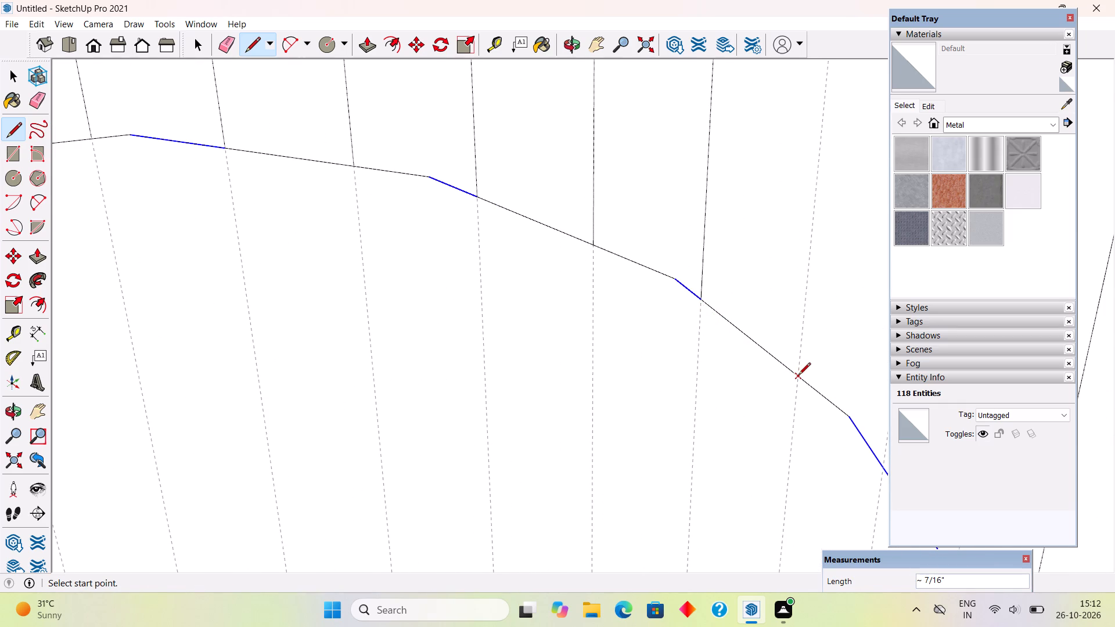
Trace the last three guides between the rim and the descending gable edge with lines about 1' 2 3/16", 1' 2 3/4" and 1' 3 13/16" long.
left_click(799, 376)
scroll(586, 335, "down", 4)
scroll(409, 328, "down", 9)
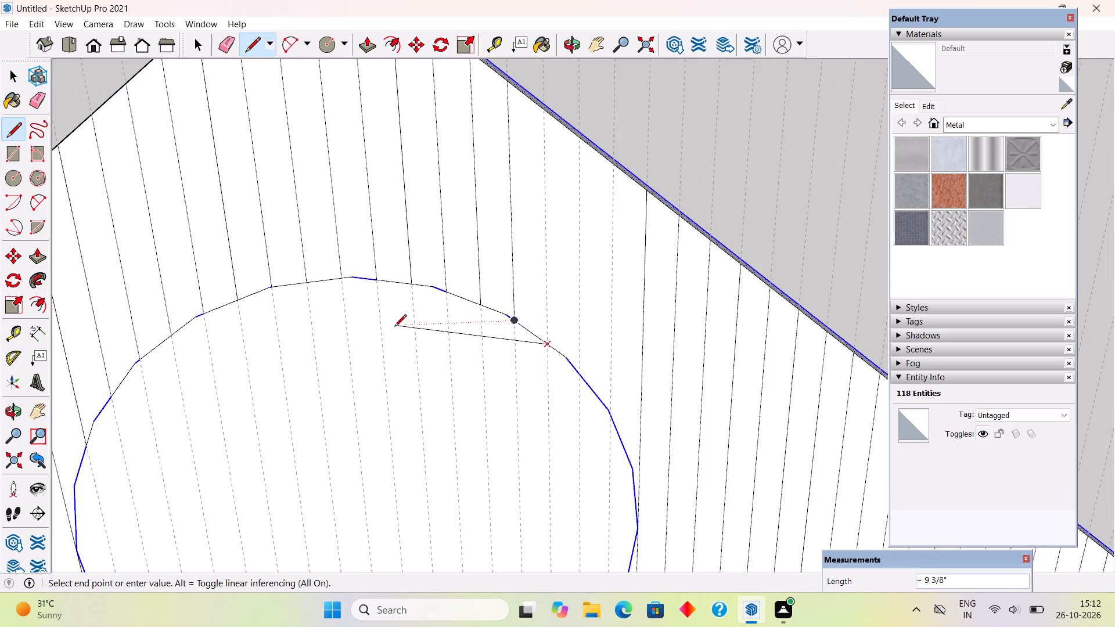
left_click(543, 110)
left_click(581, 141)
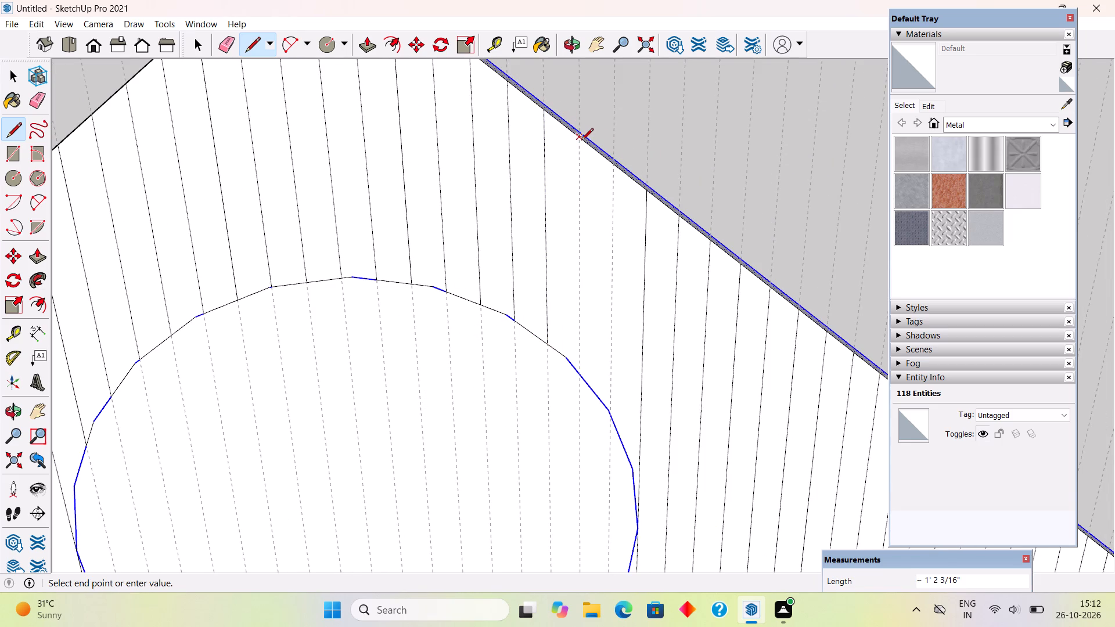
left_click(578, 368)
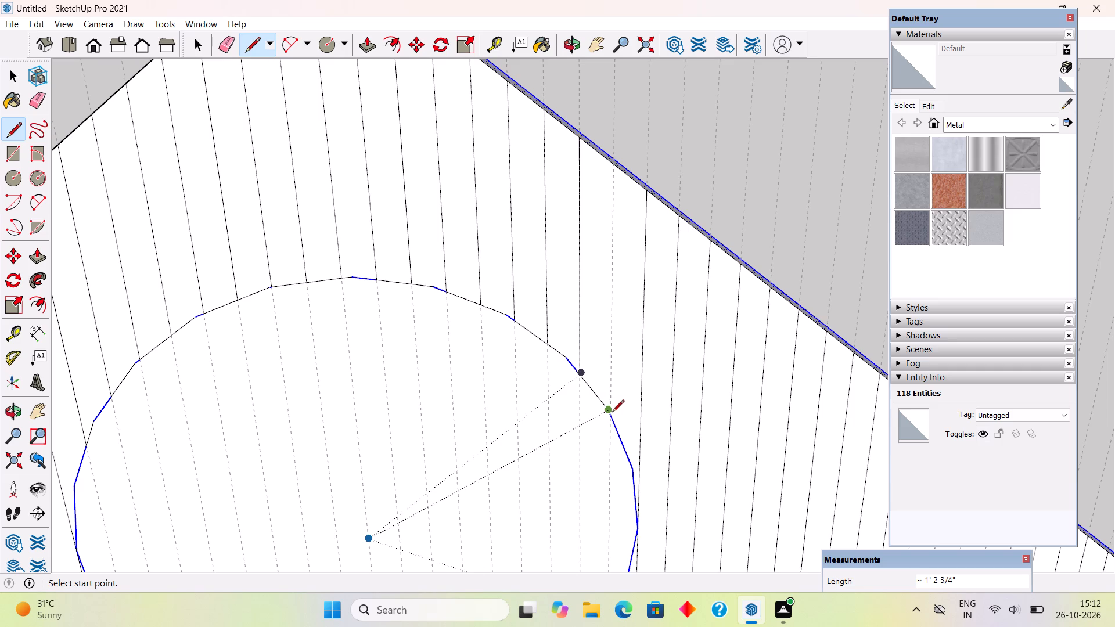
left_click(613, 166)
scroll(623, 415, "up", 10)
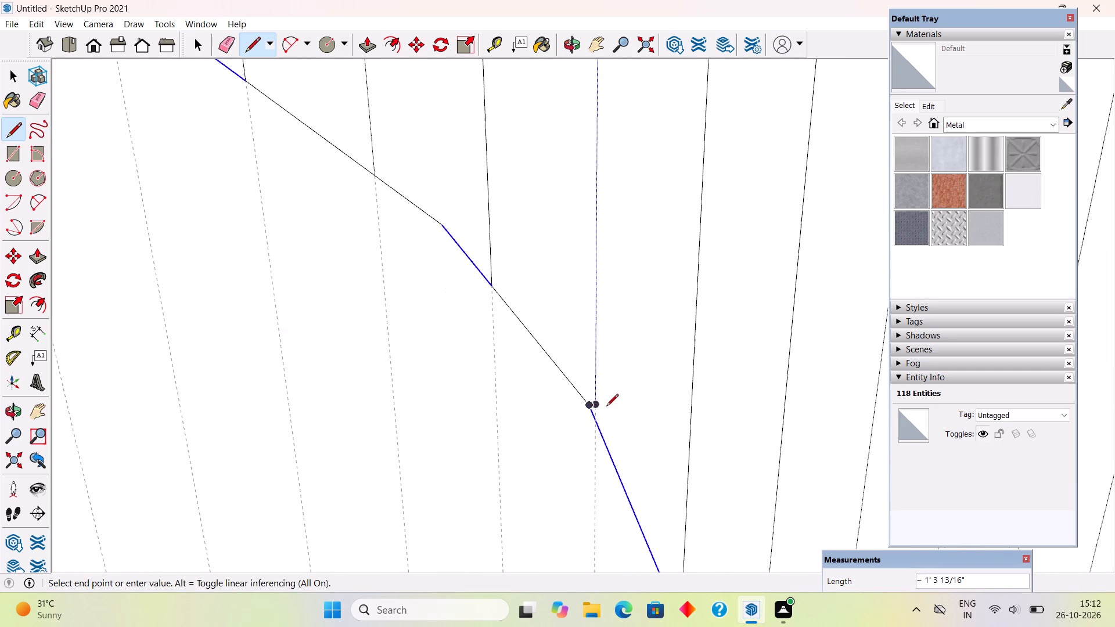
scroll(606, 407, "up", 12)
left_click(601, 421)
scroll(601, 421, "down", 5)
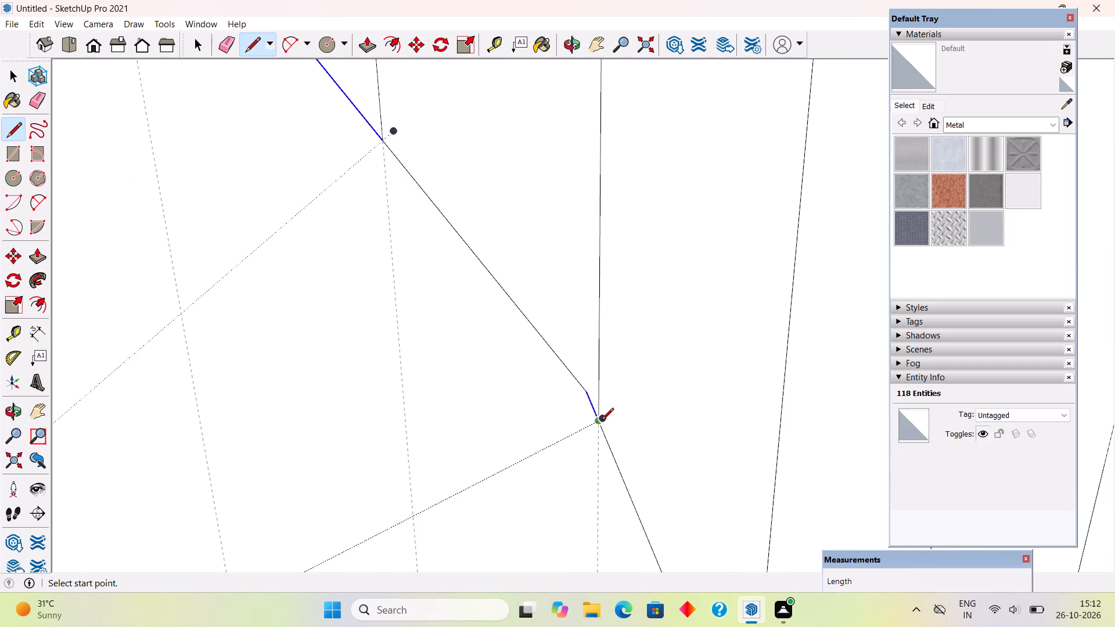
key("c")
scroll(652, 397, "down", 12)
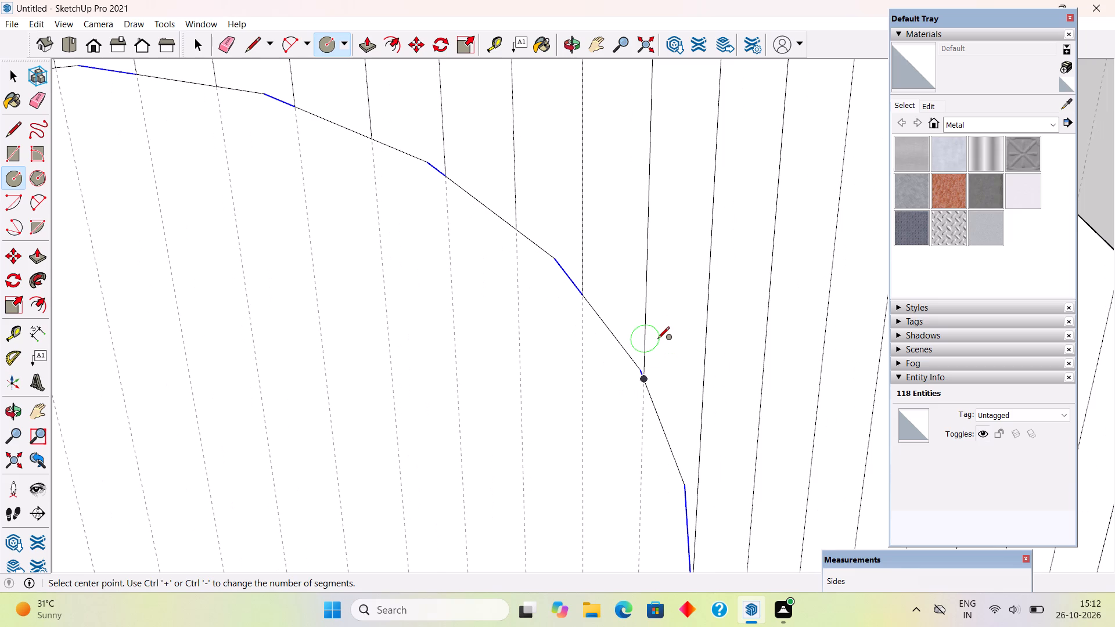
key("space")
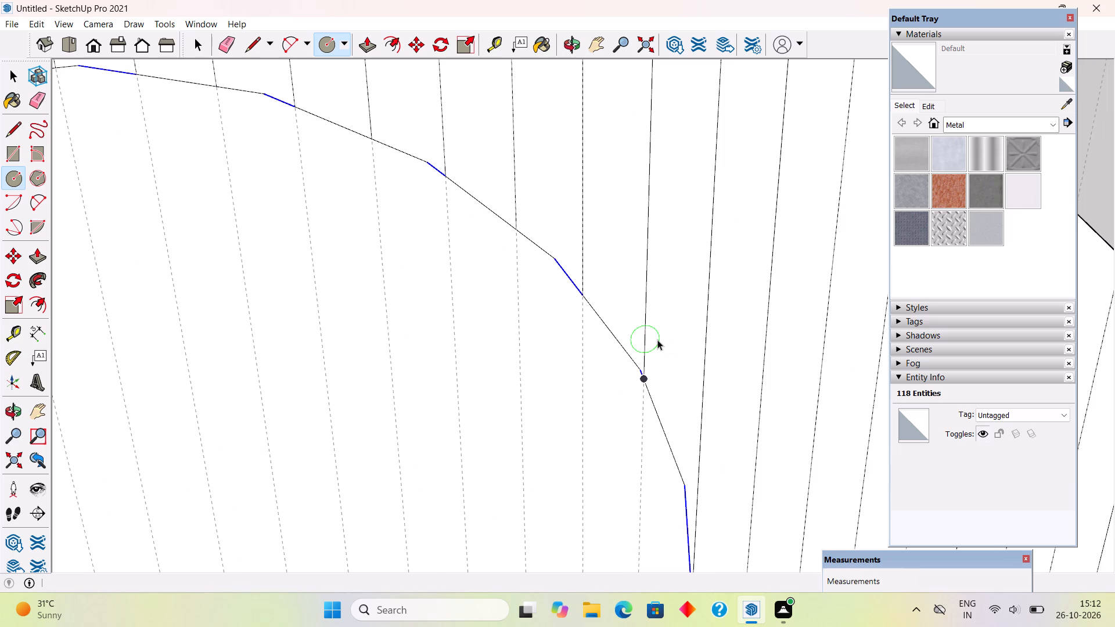
Push/Pull the first narrow strip at the gable's origin end outward by 0.3".
scroll(657, 340, "down", 2)
scroll(657, 340, "up", 1)
scroll(657, 340, "down", 2)
scroll(654, 315, "down", 20)
scroll(654, 315, "down", 3)
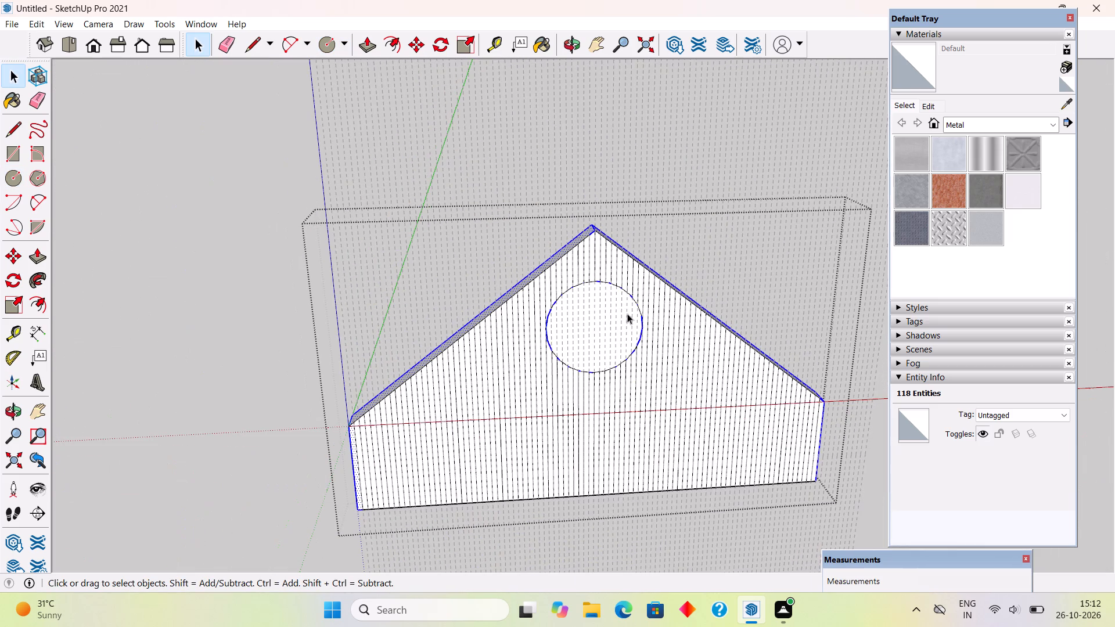
scroll(674, 203, "down", 3)
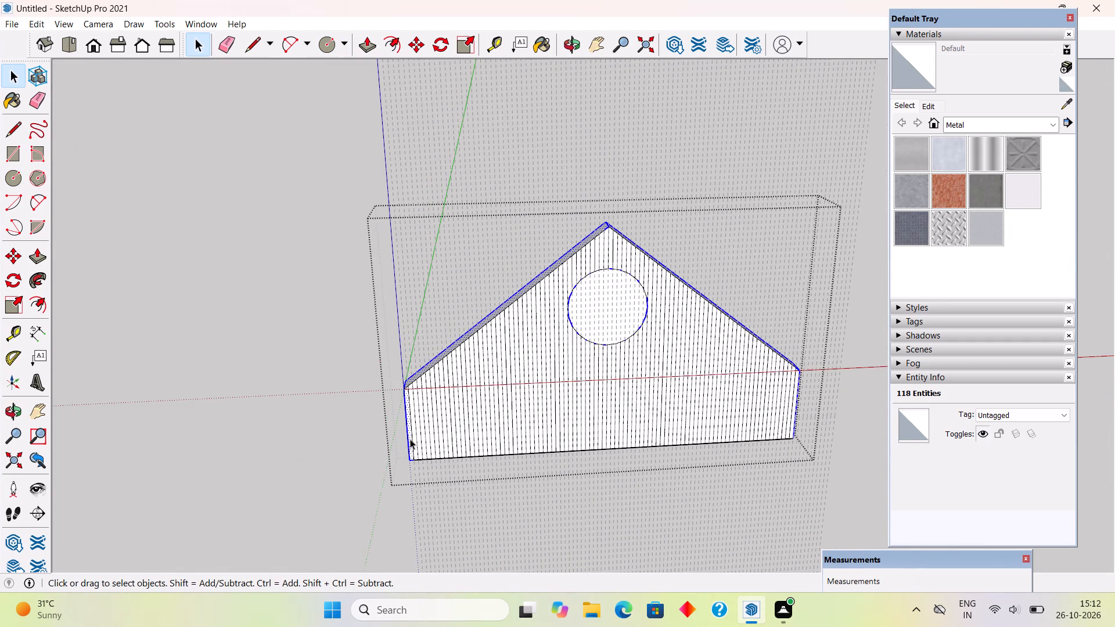
scroll(410, 439, "up", 11)
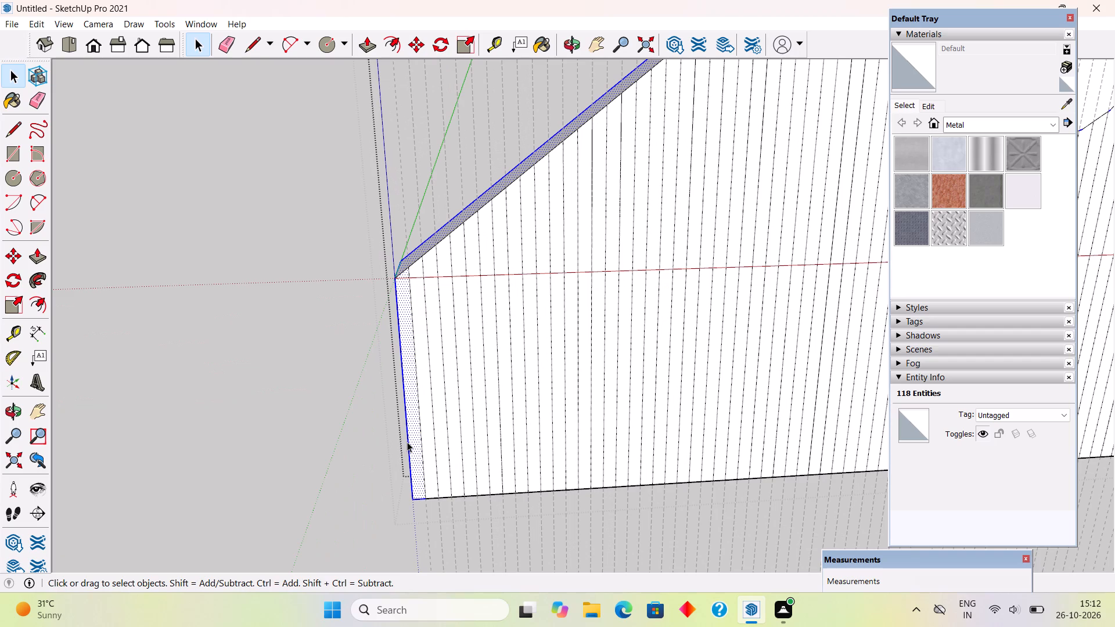
key("p")
left_click(415, 438)
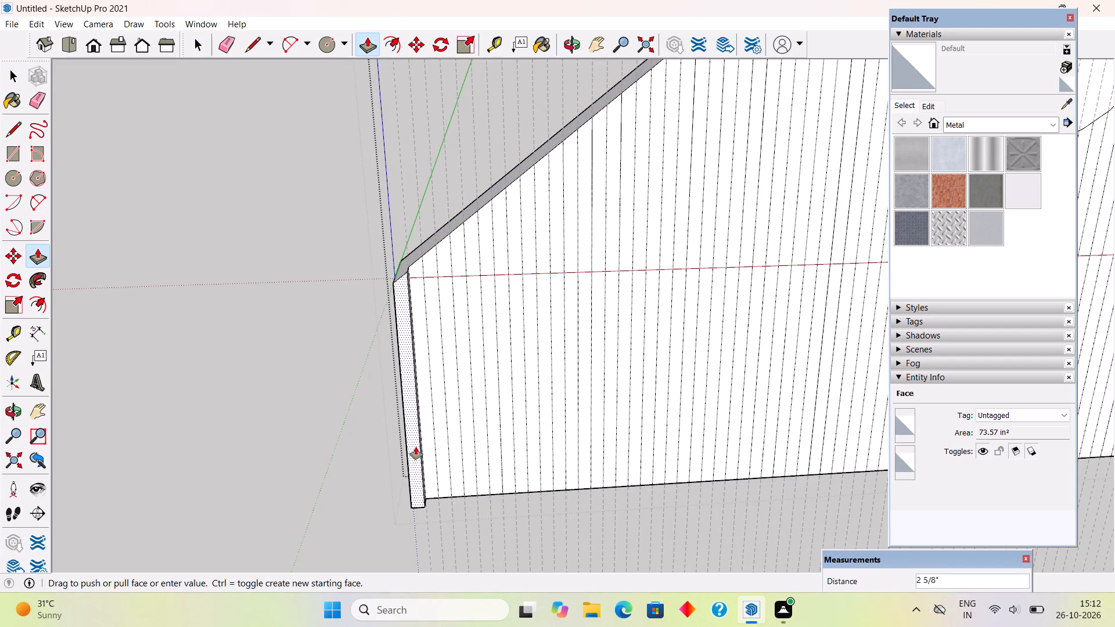
key("period")
type("3\"")
key("Return")
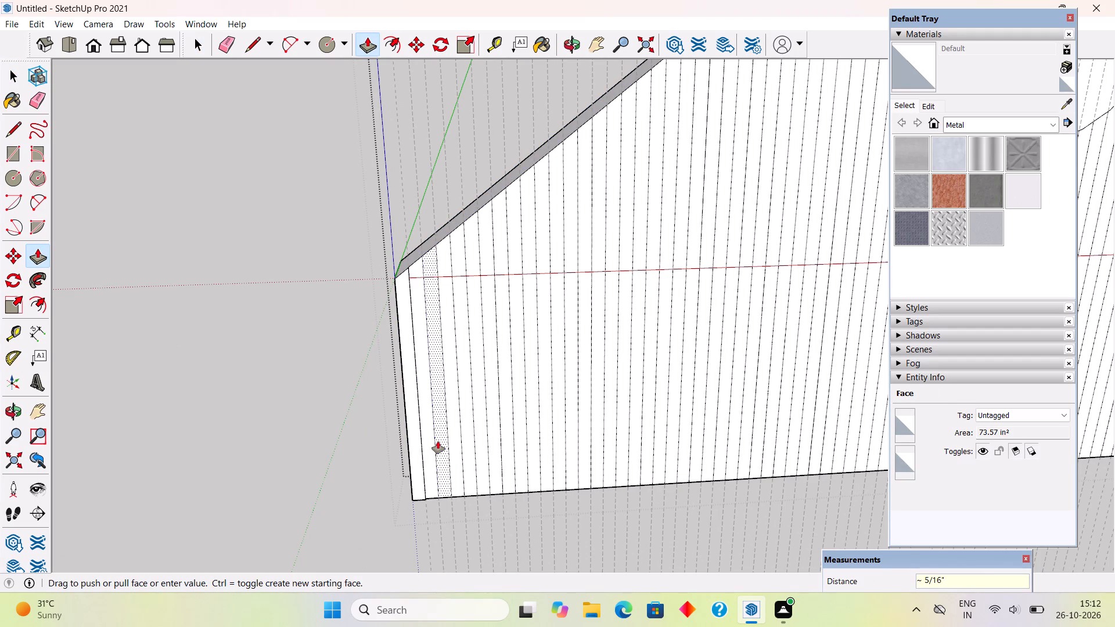
Repeat the 0.3" outward pull on the next five alternate strips, leaving one flat strip between each pair.
double_click(438, 441)
middle_click_drag(509, 545, 721, 617)
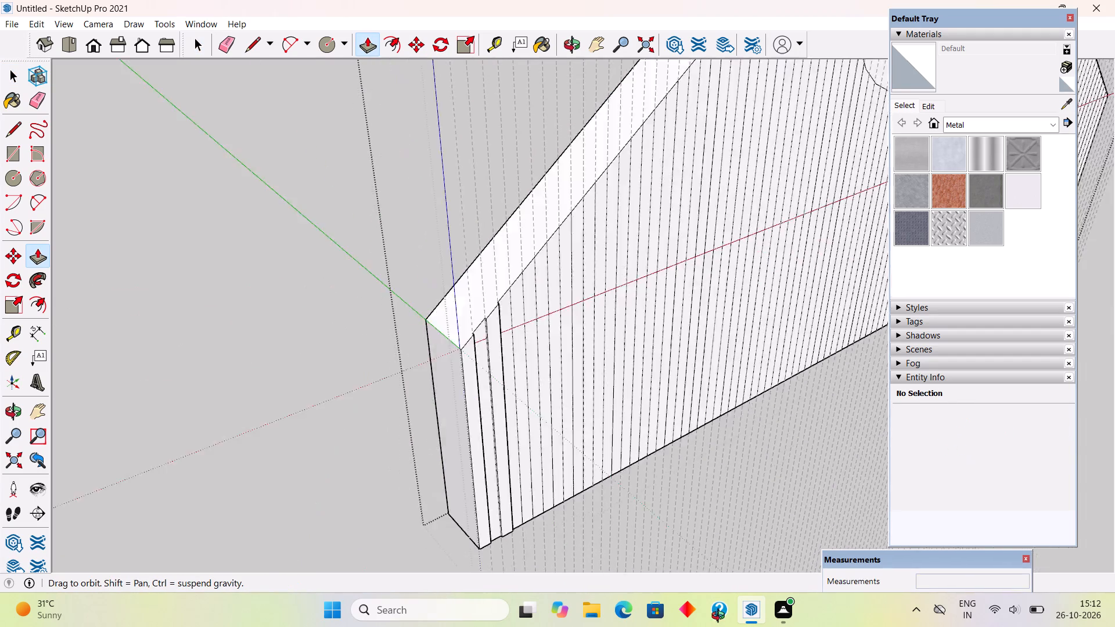
middle_click_drag(721, 617, 812, 626)
scroll(582, 315, "up", 5)
double_click(576, 315)
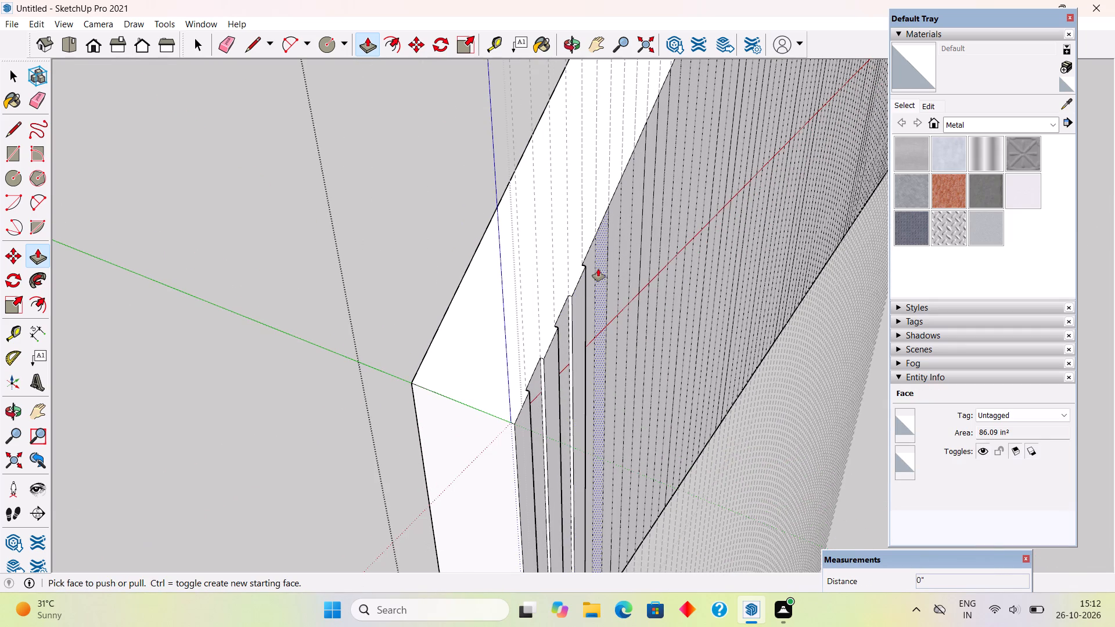
double_click(598, 269)
double_click(630, 208)
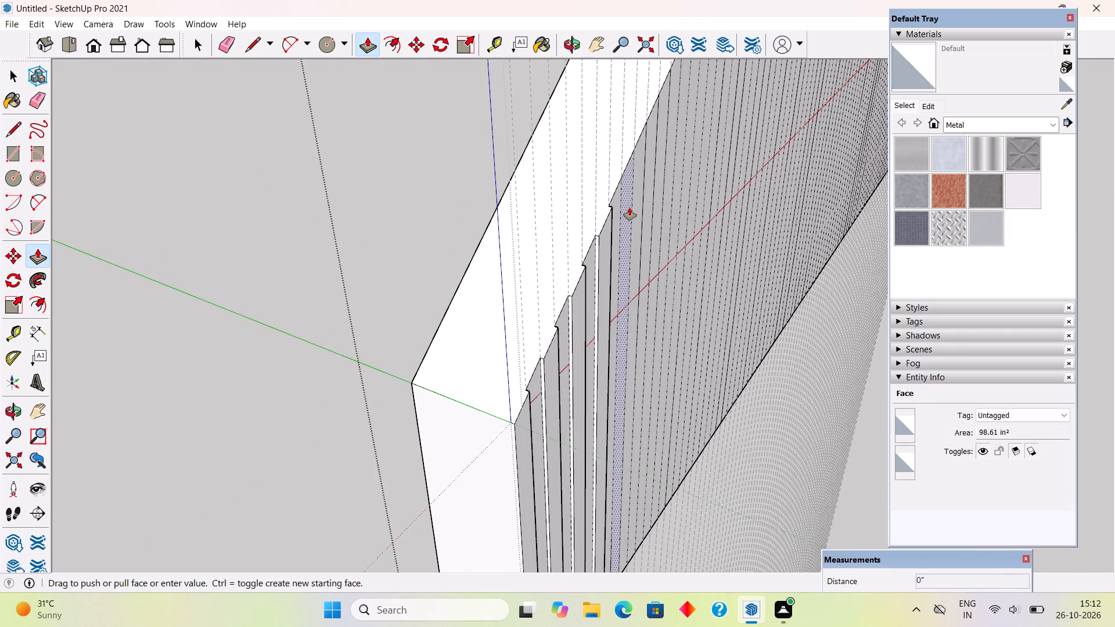
double_click(646, 198)
scroll(598, 289, "down", 5)
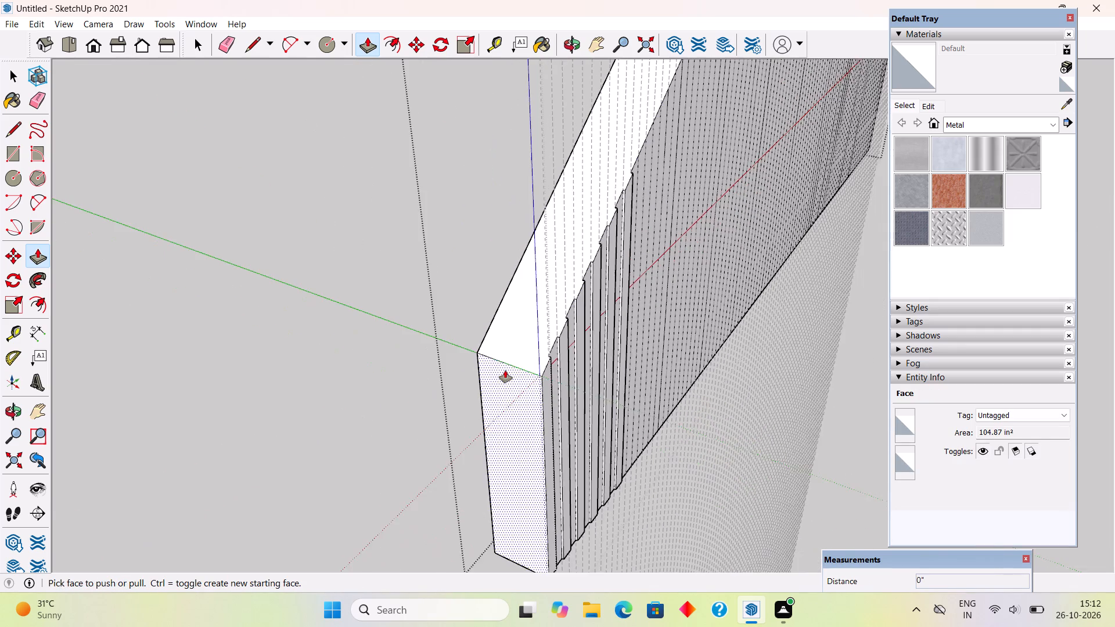
Pull the next four alternate strips along the rising gable edge outward by the same 0.3".
scroll(490, 380, "down", 11)
scroll(588, 278, "up", 6)
scroll(521, 343, "up", 5)
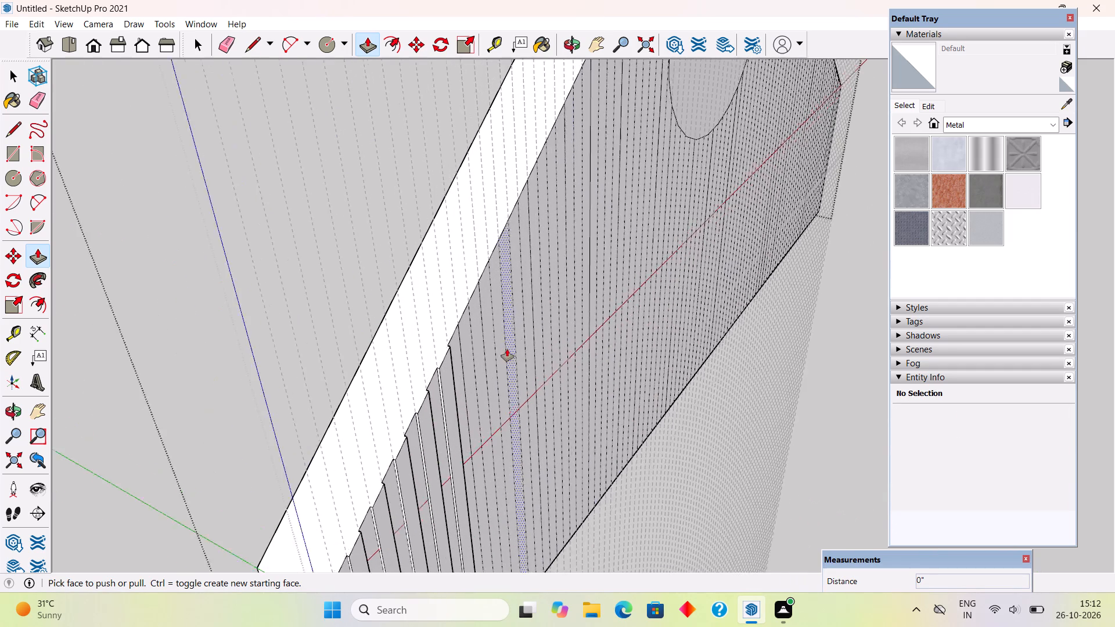
scroll(464, 372, "up", 3)
double_click(459, 352)
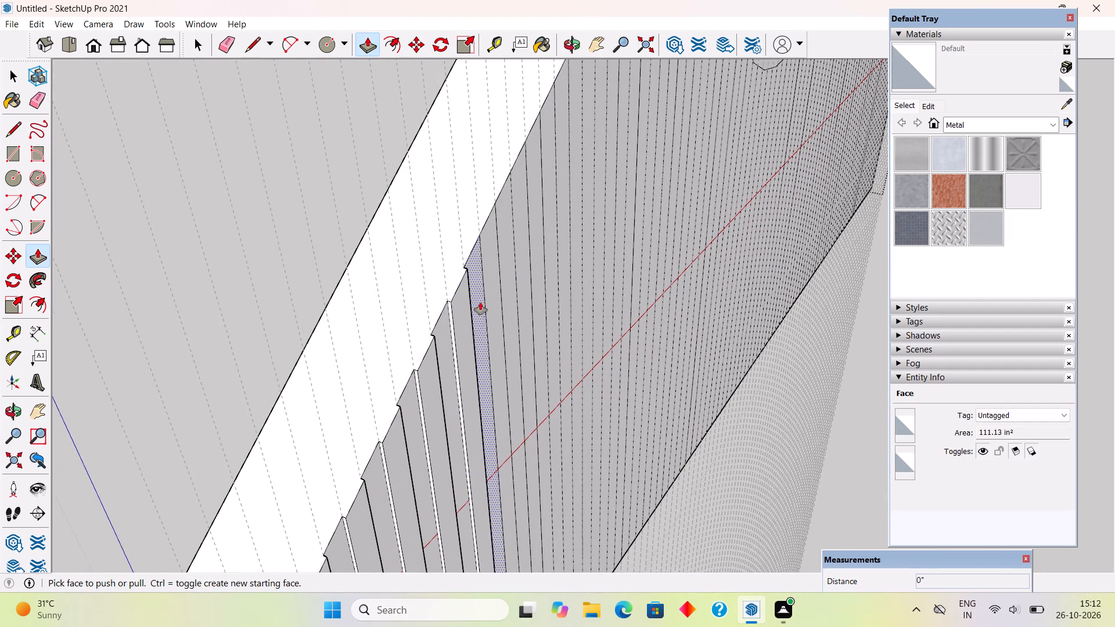
double_click(490, 289)
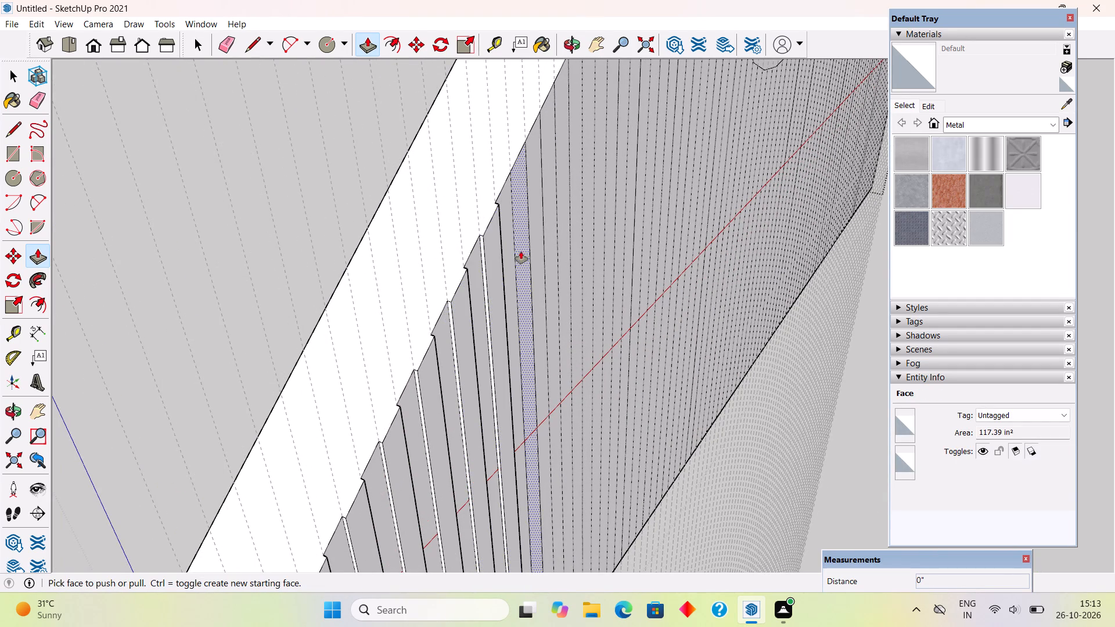
double_click(522, 250)
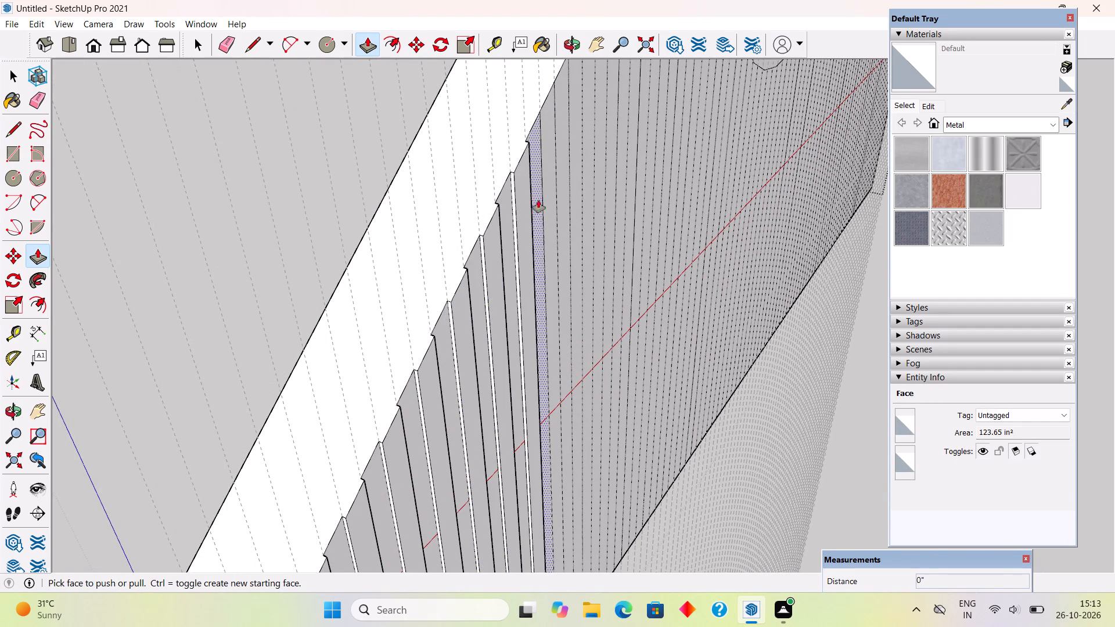
double_click(546, 190)
scroll(489, 344, "down", 15)
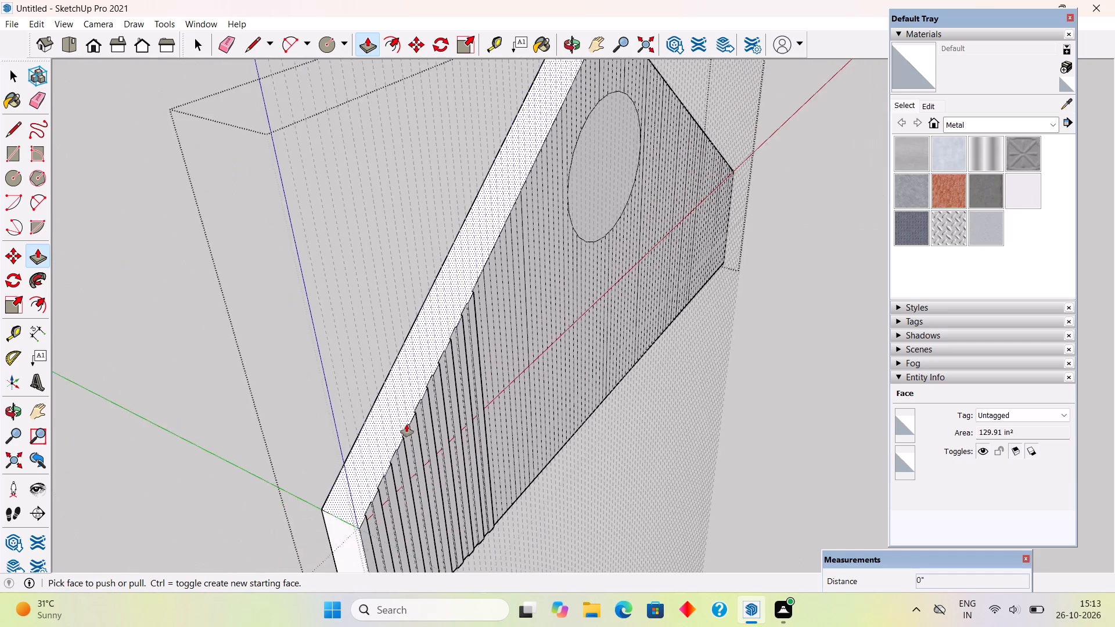
Apply the same 0.3" outward pull to three more alternate strips, continuing towards the round opening.
scroll(563, 334, "up", 4)
scroll(441, 308, "up", 4)
scroll(375, 324, "up", 1)
double_click(375, 324)
double_click(397, 282)
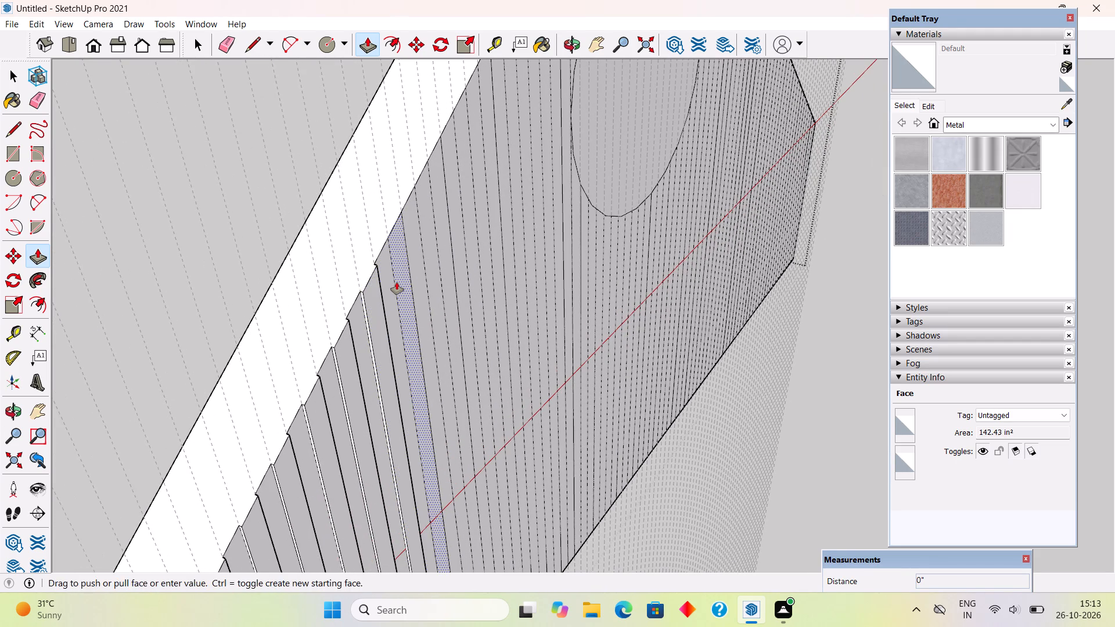
double_click(430, 252)
Pull the following three alternate full-height strips outward by the same 0.3", keeping the flat strips between them.
middle_click_drag(405, 285, 398, 288)
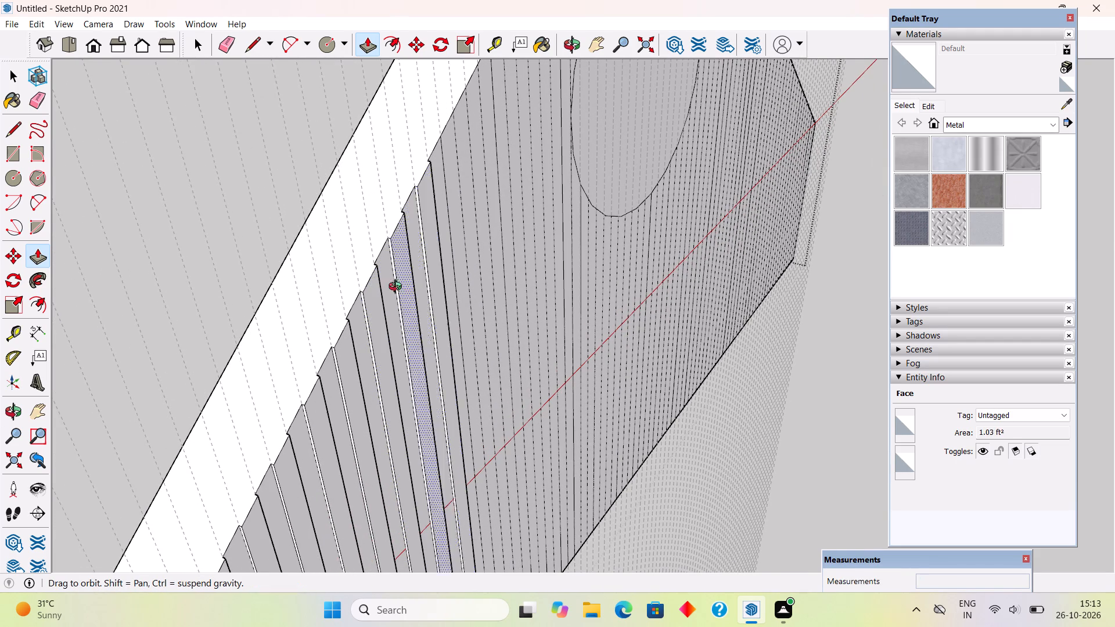
middle_click_drag(398, 288, 253, 328)
scroll(252, 328, "down", 4)
scroll(424, 206, "up", 4)
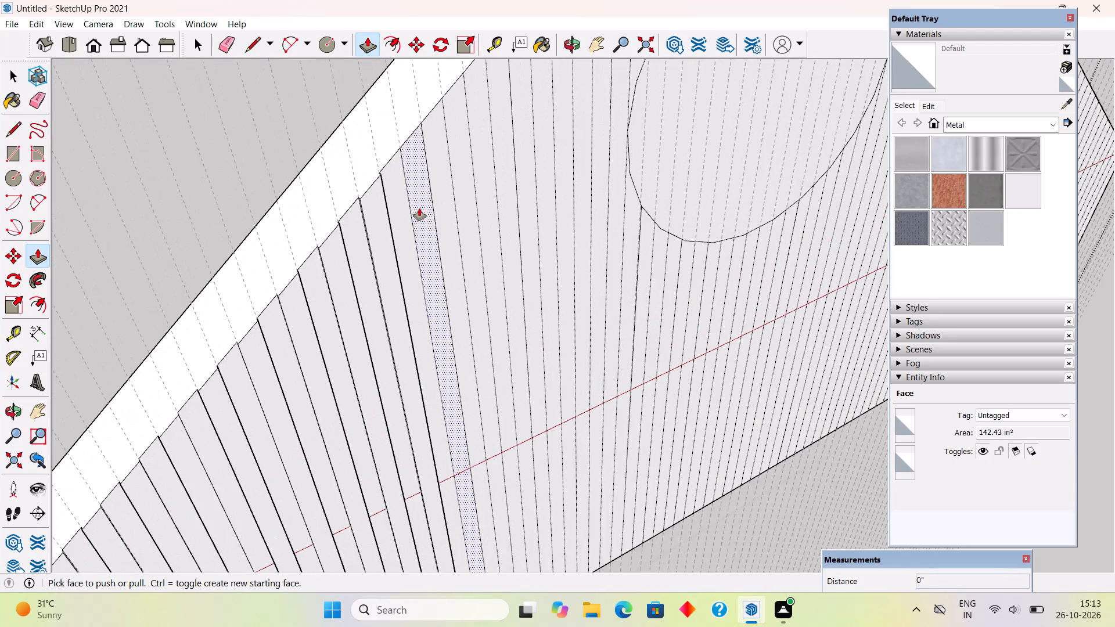
double_click(419, 208)
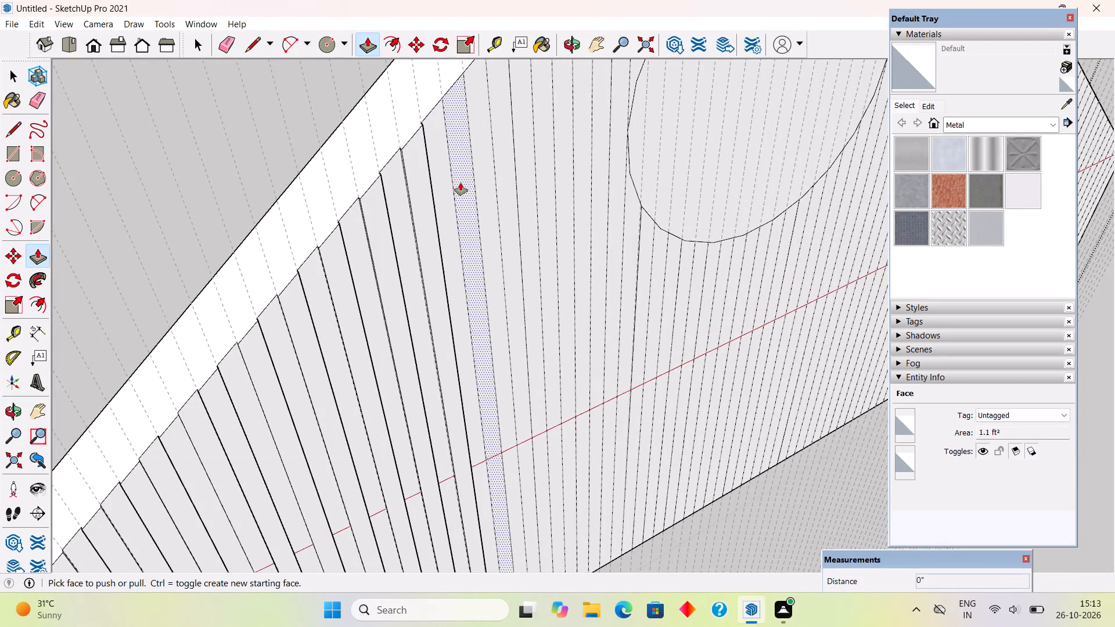
double_click(461, 183)
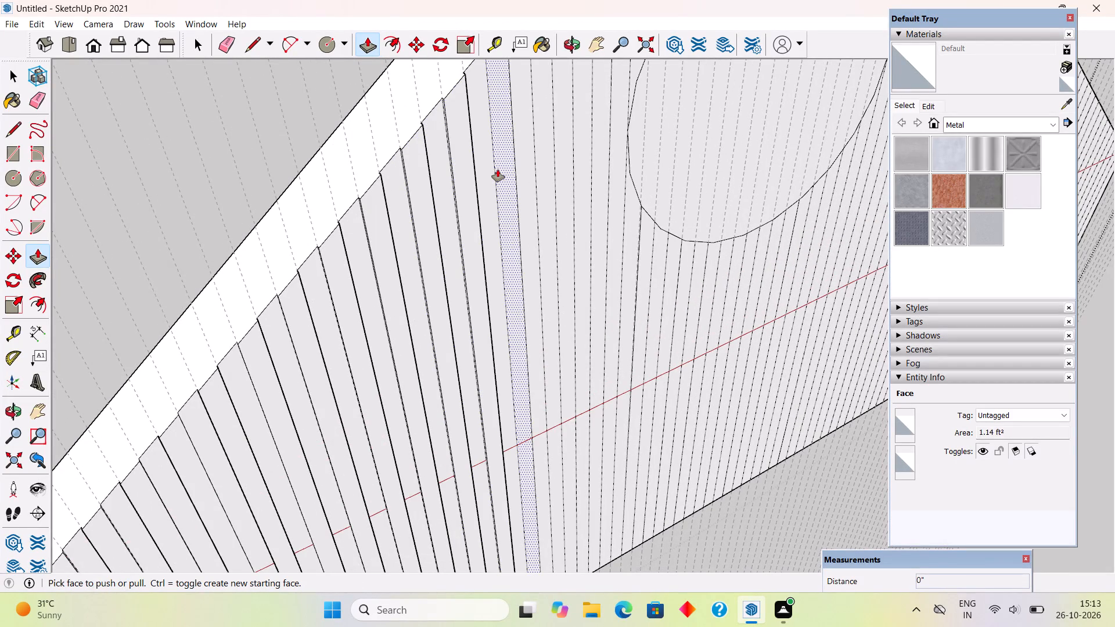
double_click(498, 170)
scroll(342, 315, "down", 9)
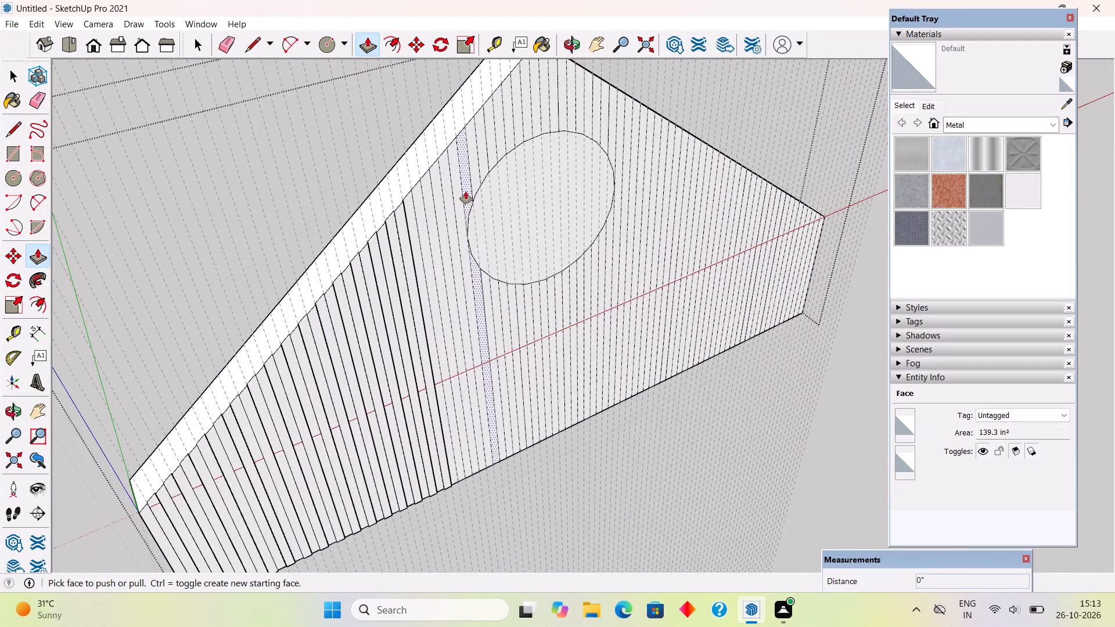
Pull the last three alternate full-height strips before the round opening outward by the same 0.3".
scroll(466, 191, "up", 4)
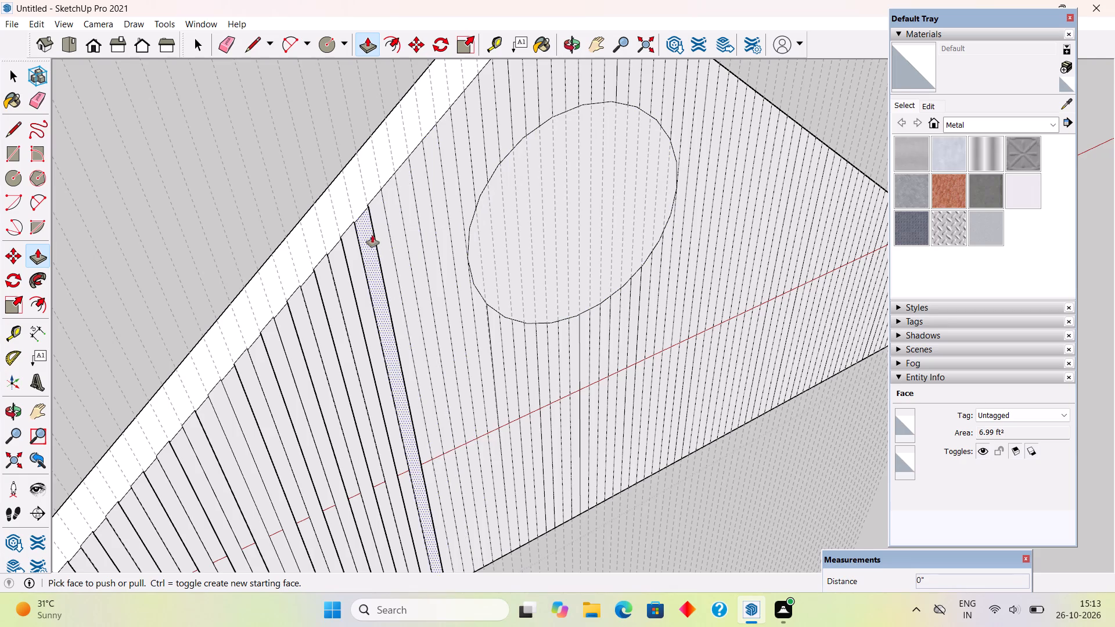
scroll(394, 217, "up", 4)
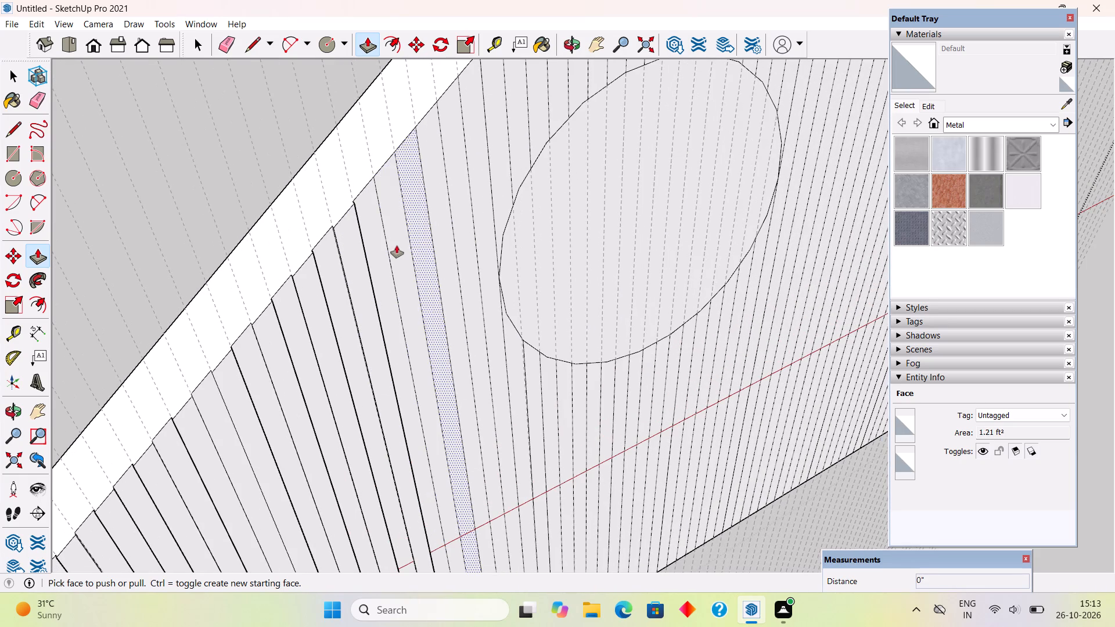
middle_click_drag(386, 289, 409, 311)
double_click(402, 253)
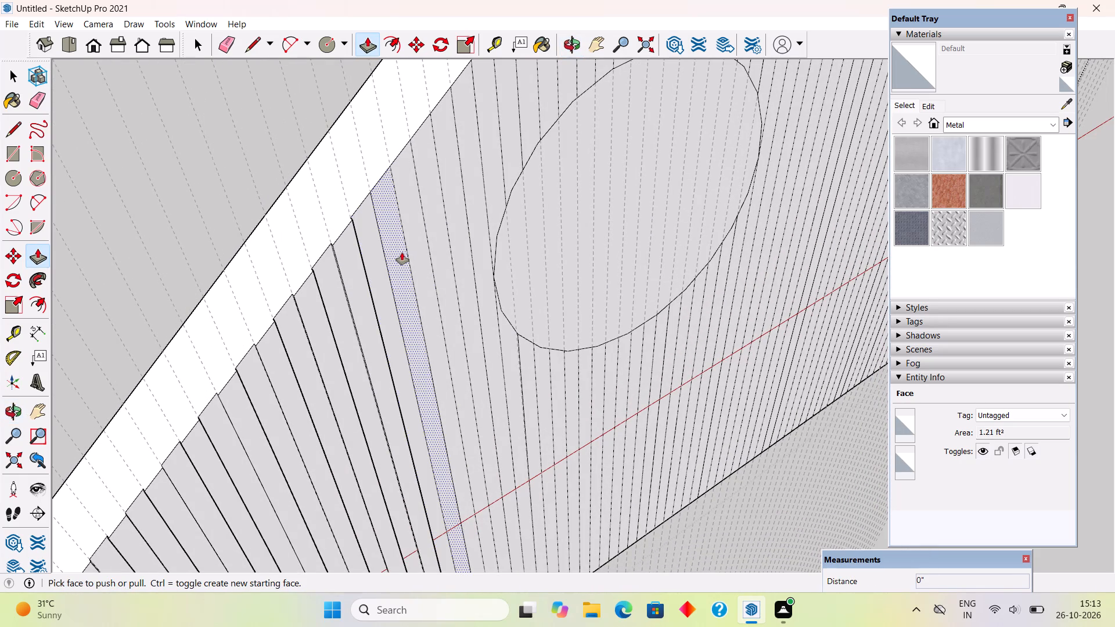
double_click(432, 195)
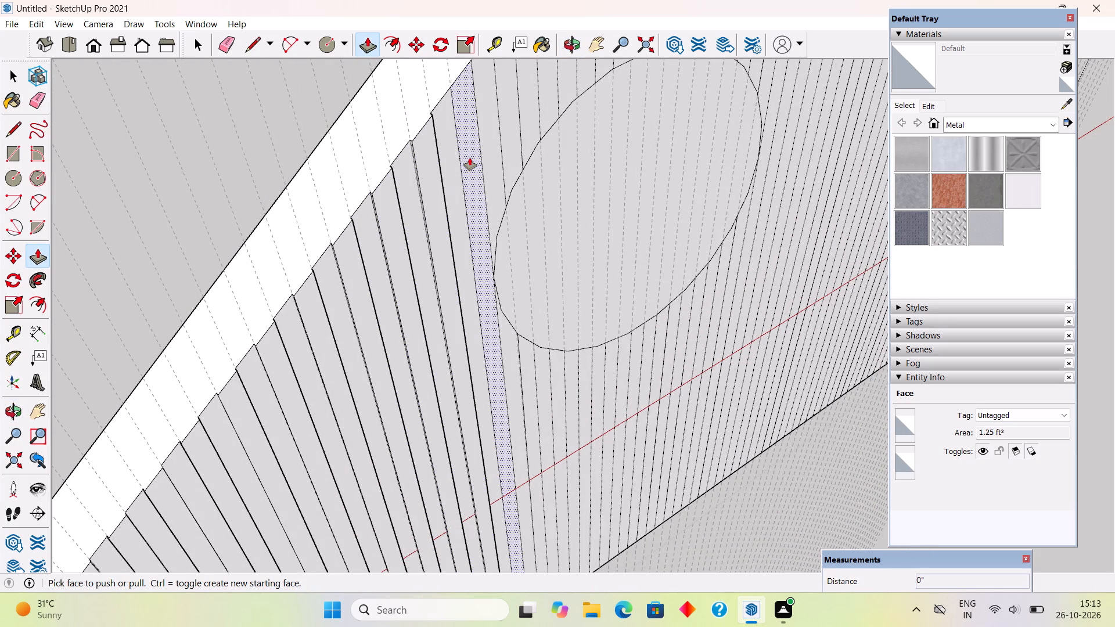
double_click(469, 158)
scroll(350, 325, "down", 6)
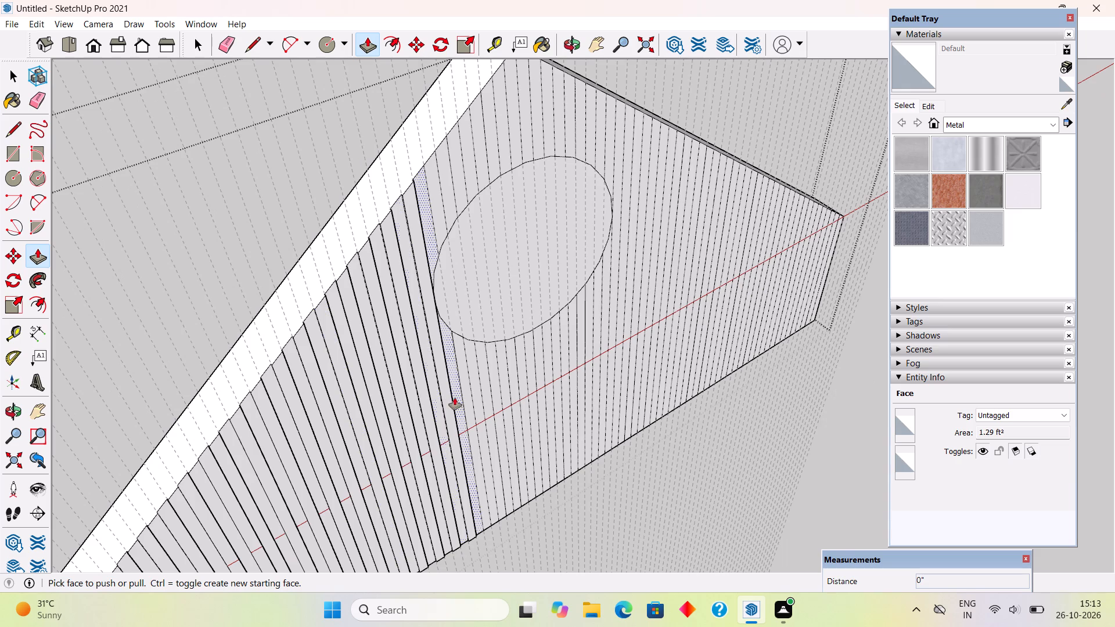
Pull the eight alternate strips beneath the round opening outward by the same 0.3", keeping flat strips between them.
scroll(457, 395, "up", 2)
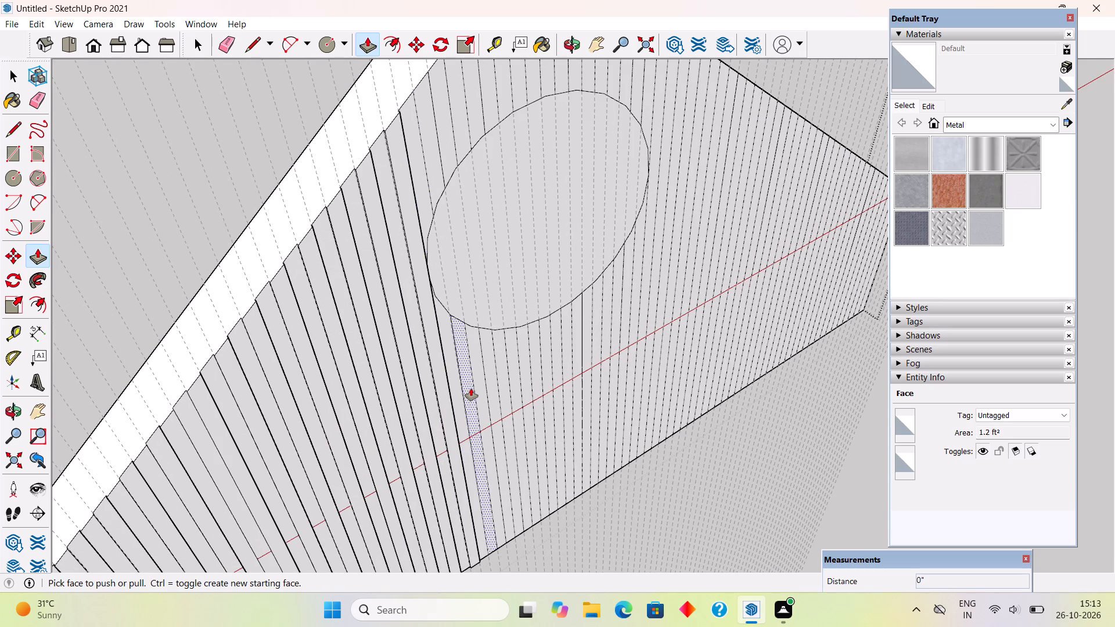
middle_click_drag(473, 387, 391, 334)
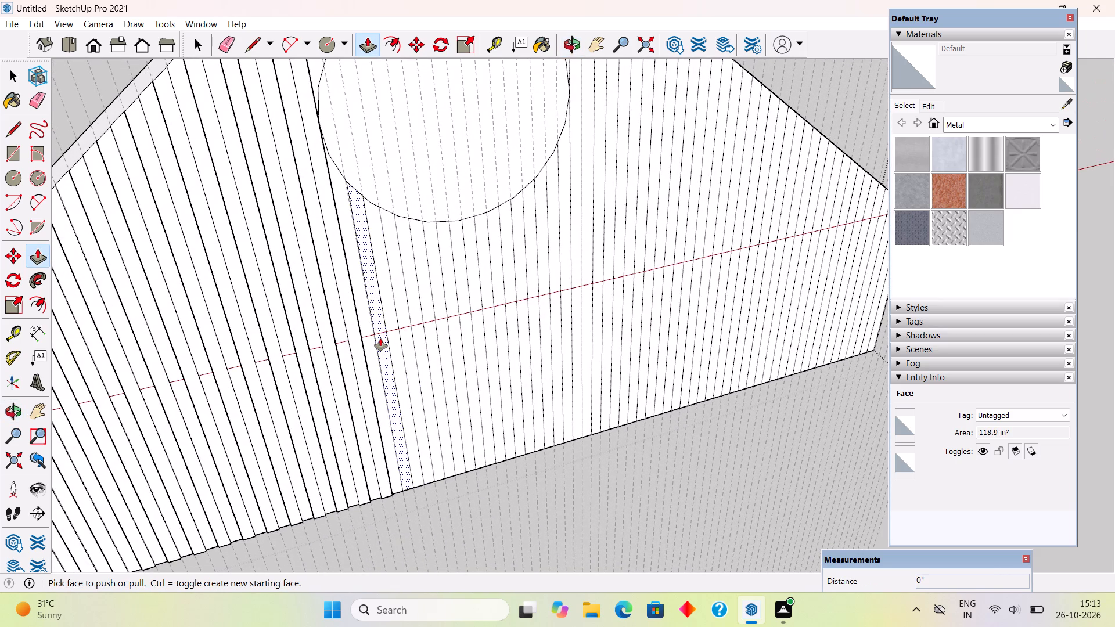
double_click(380, 338)
double_click(405, 336)
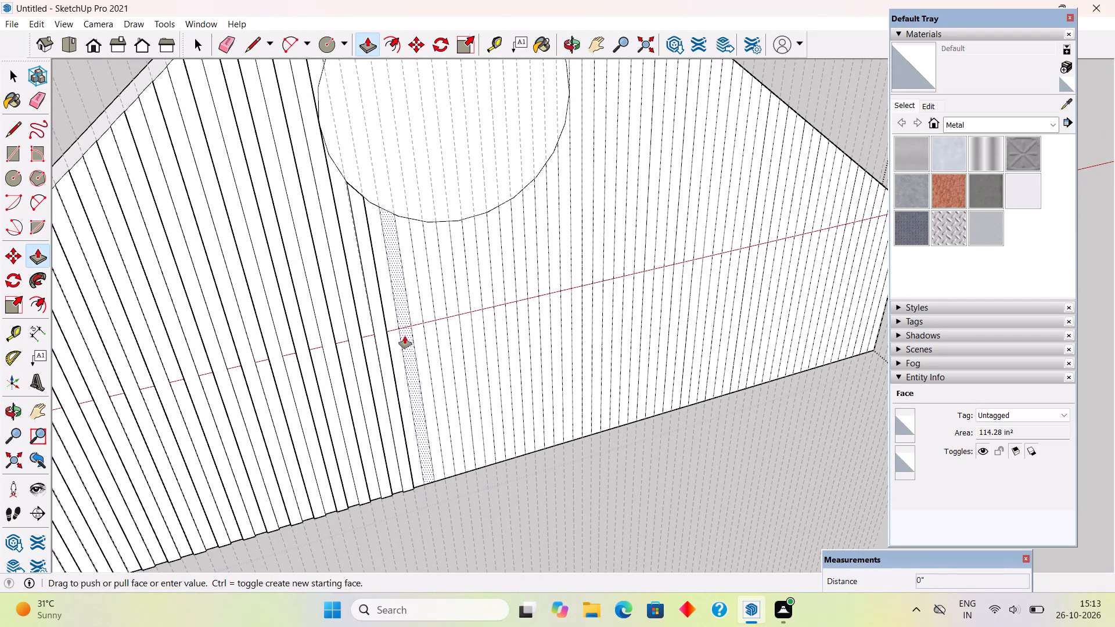
double_click(429, 328)
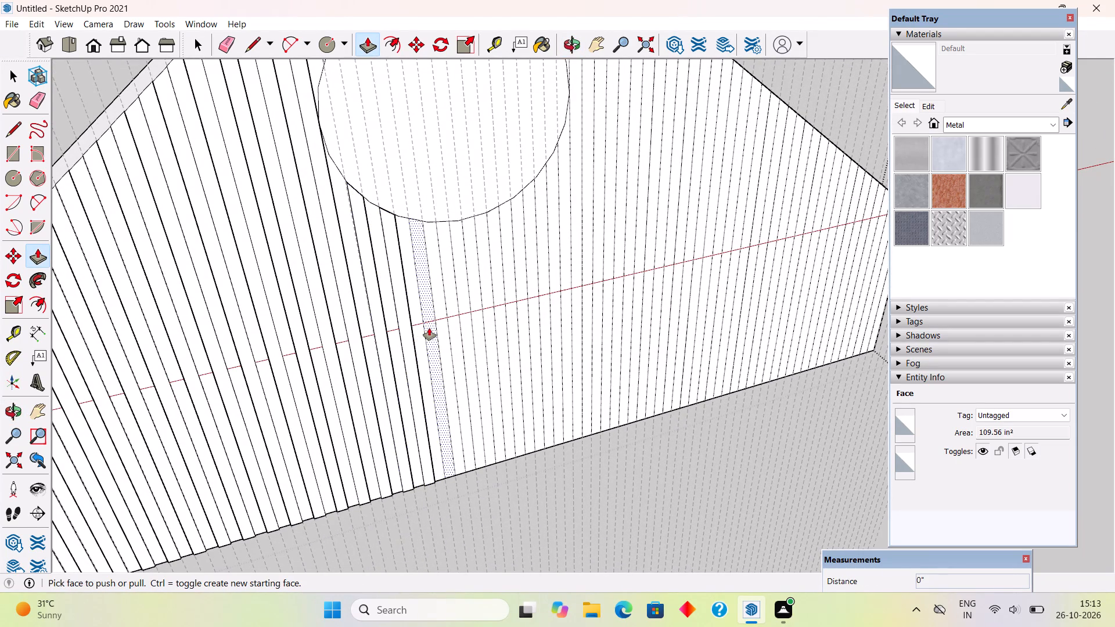
double_click(452, 327)
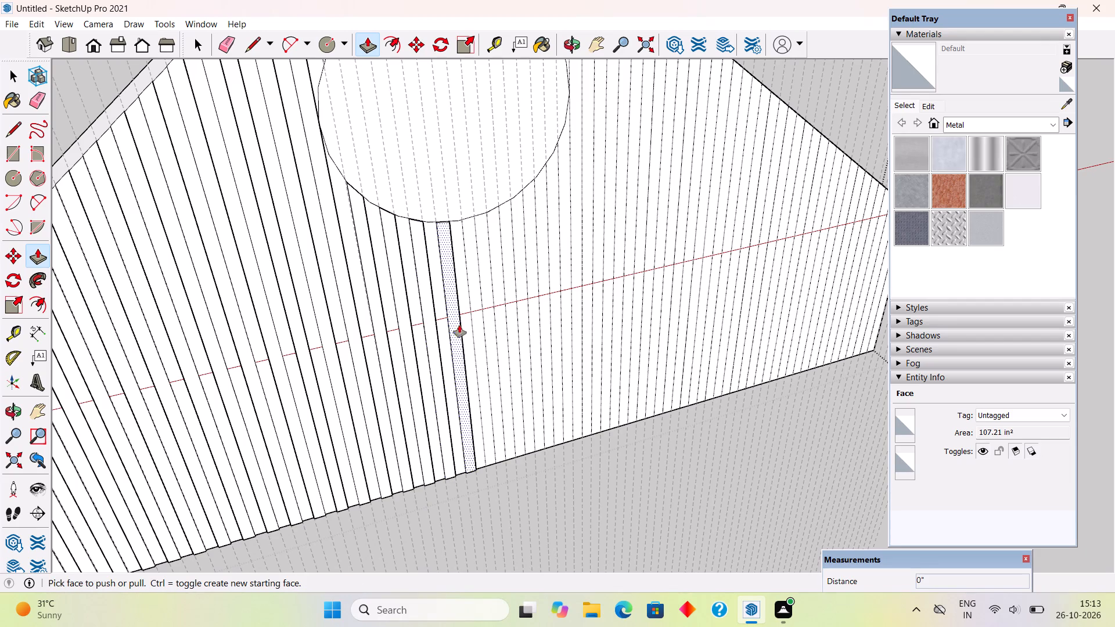
double_click(474, 321)
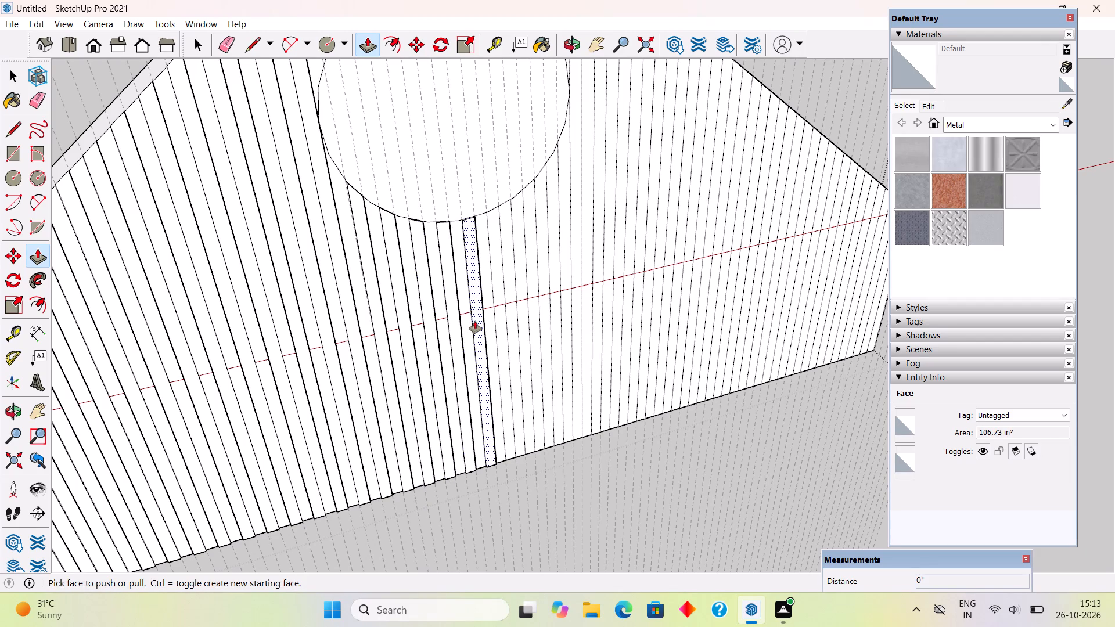
double_click(497, 313)
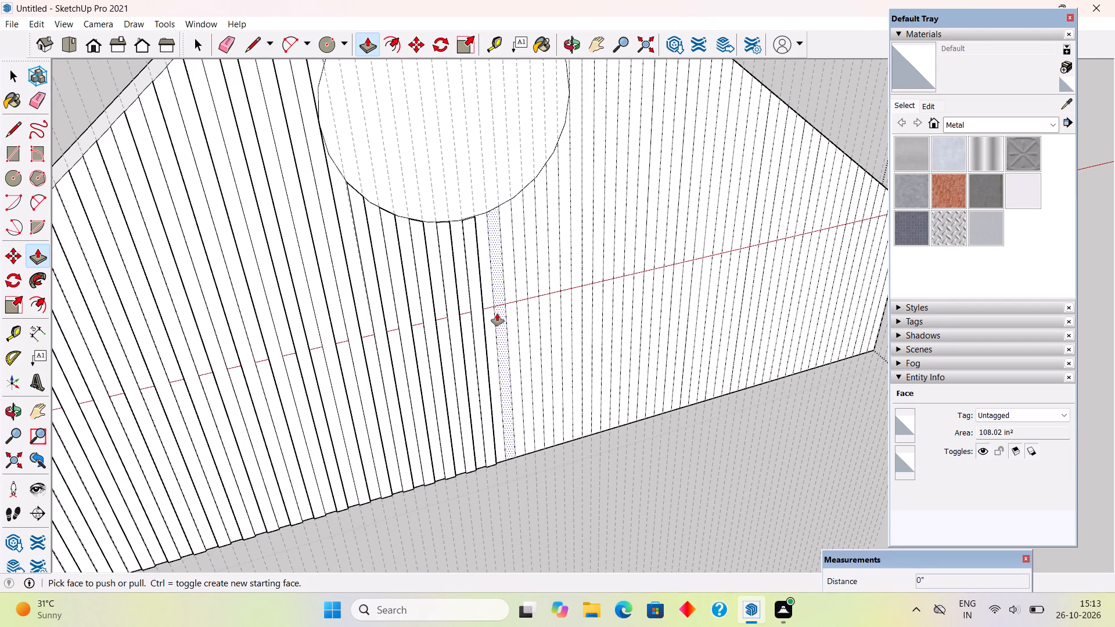
double_click(520, 309)
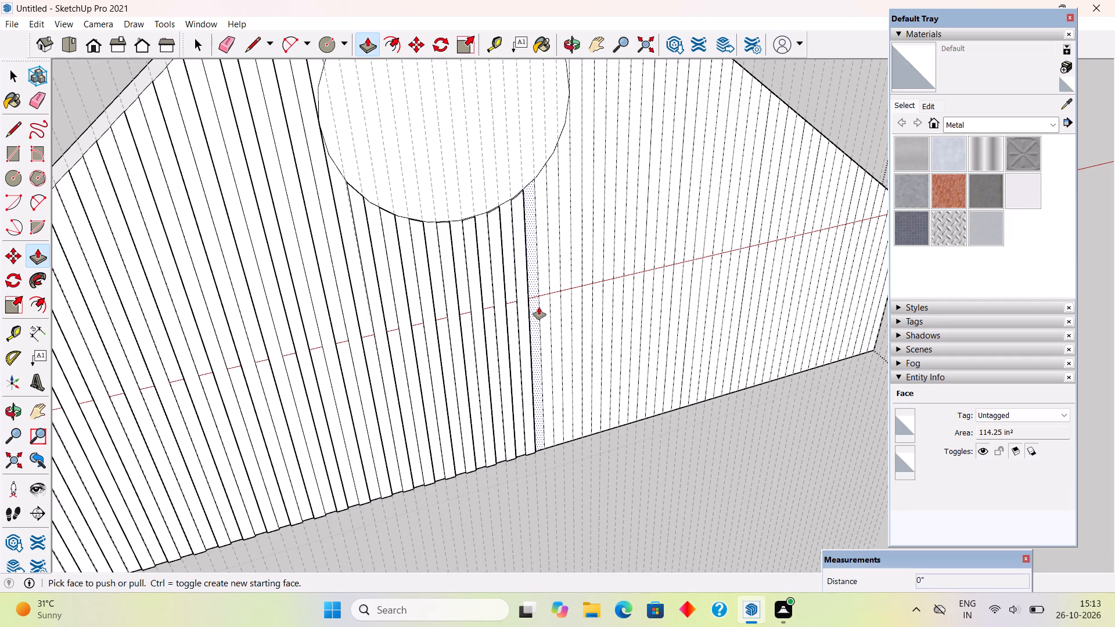
double_click(541, 305)
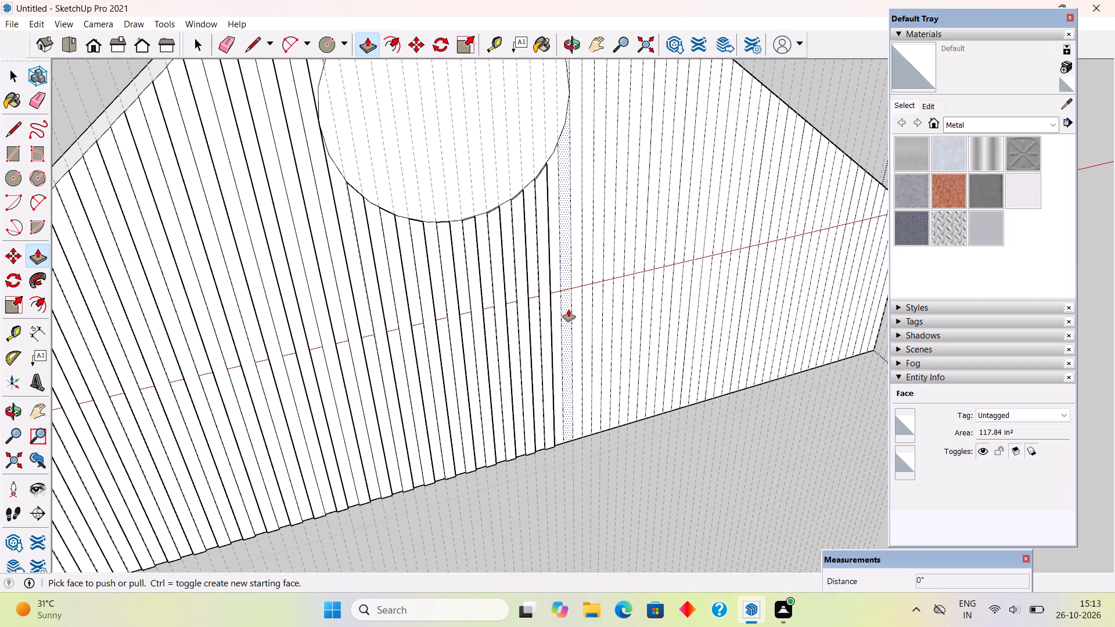
Pull the alternate strip touching the round opening's far edge and the next five alternate full-height strips beyond it outward by the same 0.3".
middle_click_drag(620, 276, 487, 339)
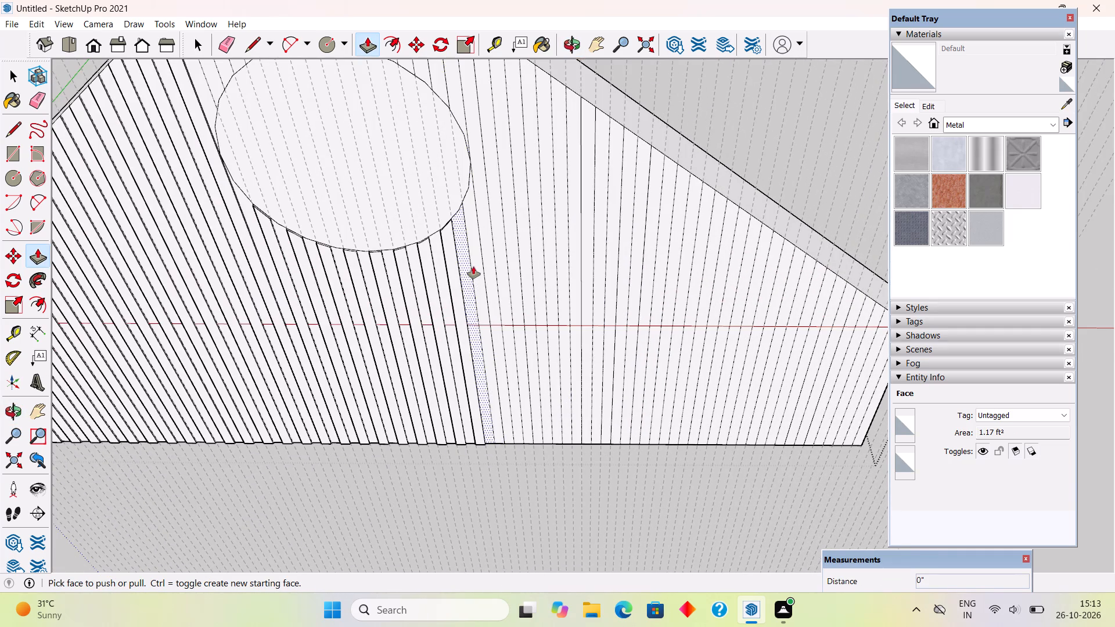
scroll(473, 266, "up", 3)
double_click(472, 255)
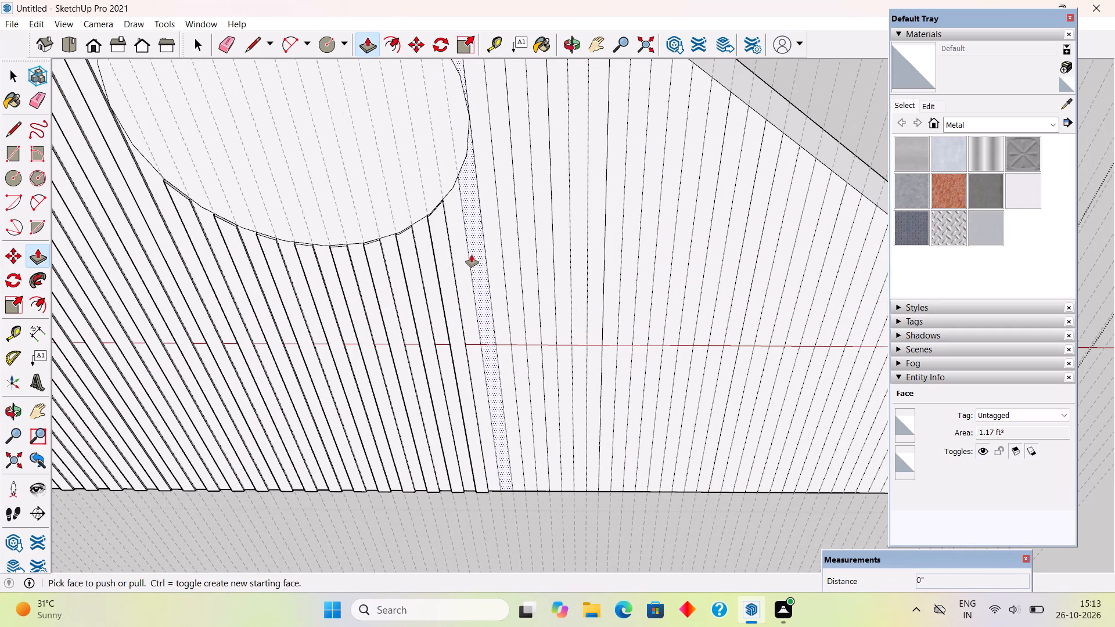
middle_click_drag(508, 318, 560, 420)
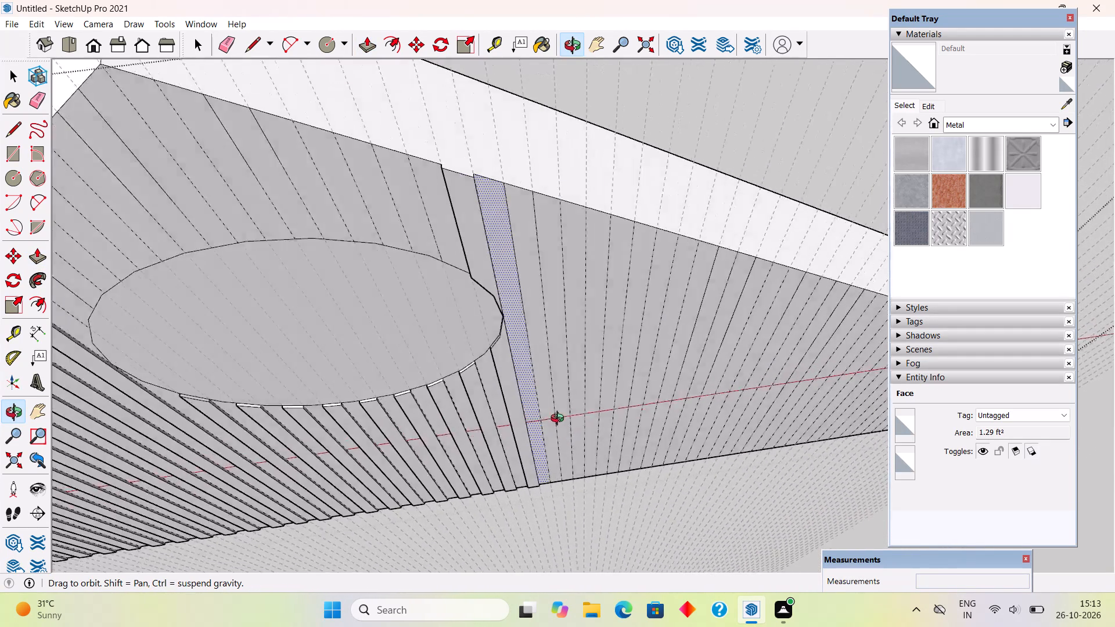
middle_click_drag(560, 420, 544, 392)
scroll(492, 305, "up", 5)
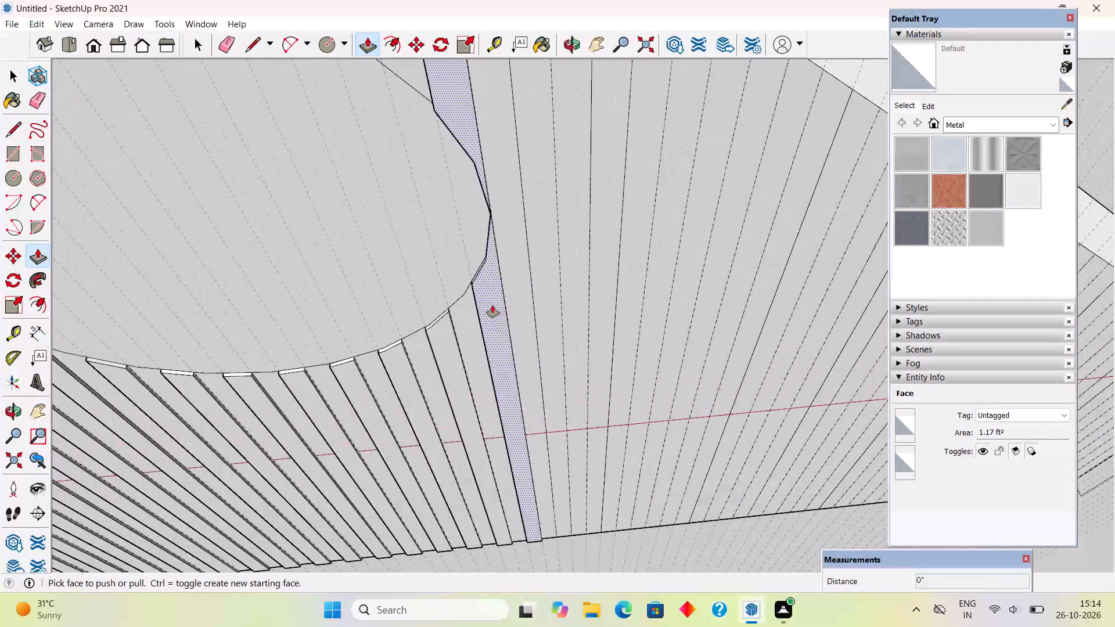
scroll(504, 324, "down", 2)
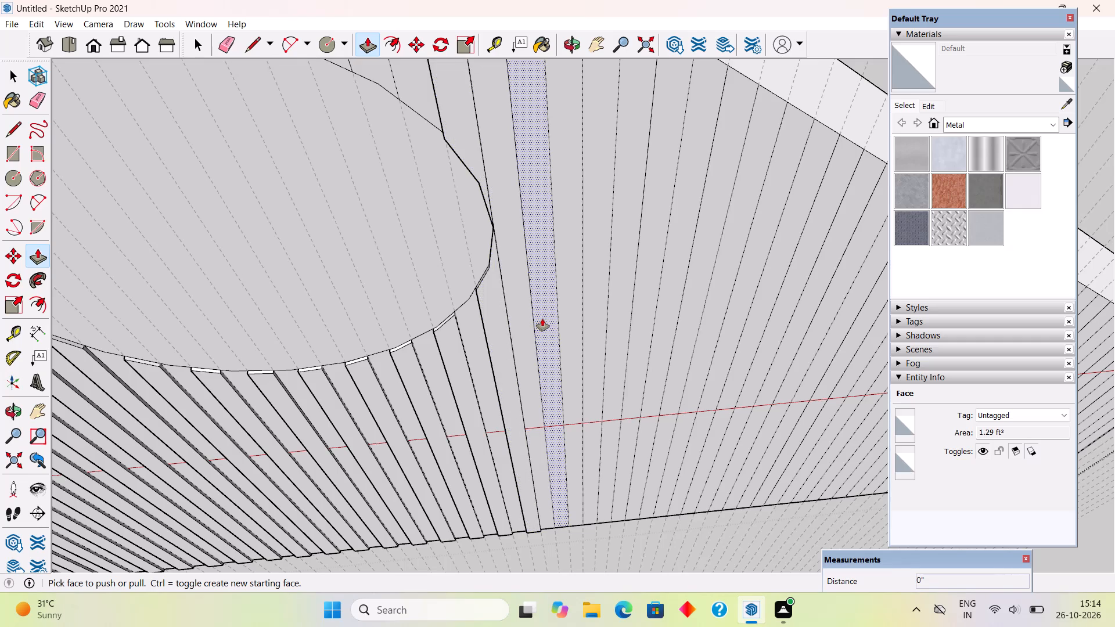
double_click(543, 319)
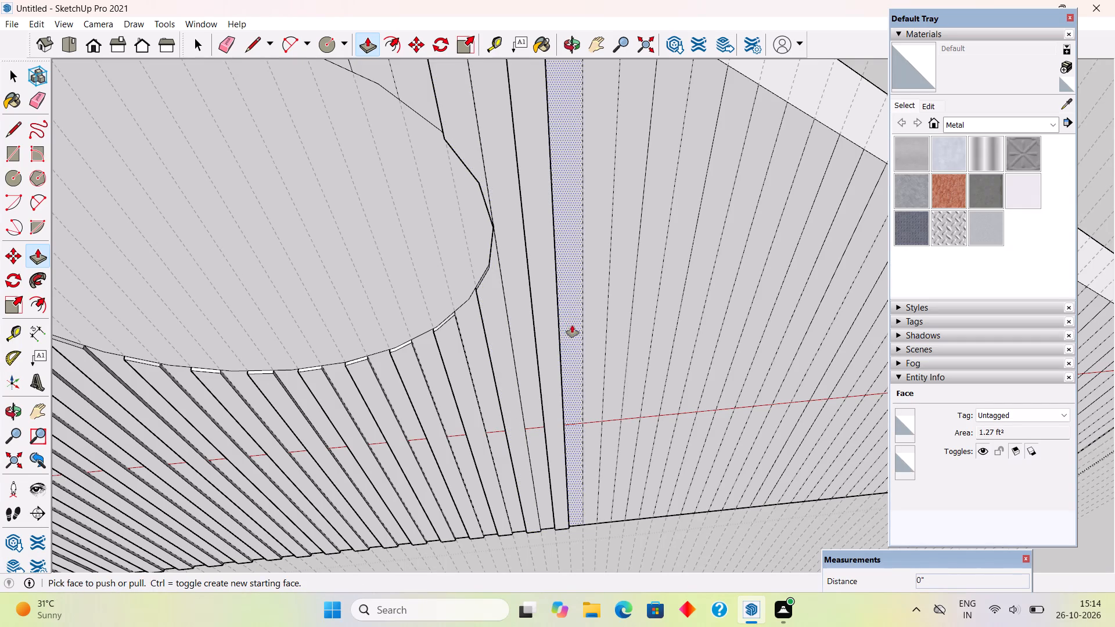
double_click(591, 326)
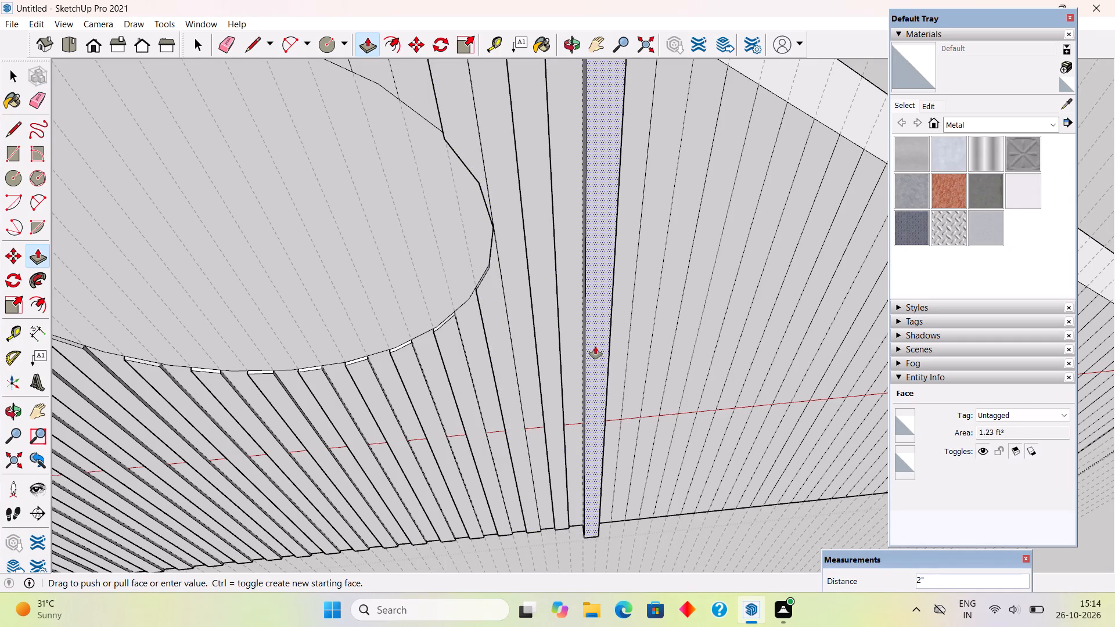
left_click(554, 355)
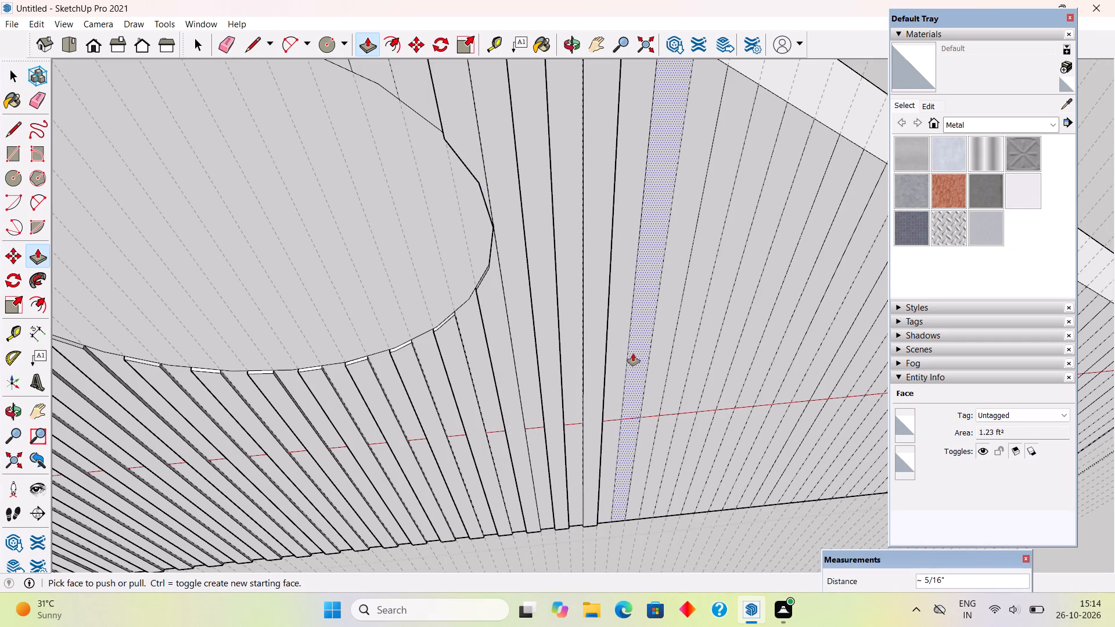
double_click(633, 354)
double_click(670, 370)
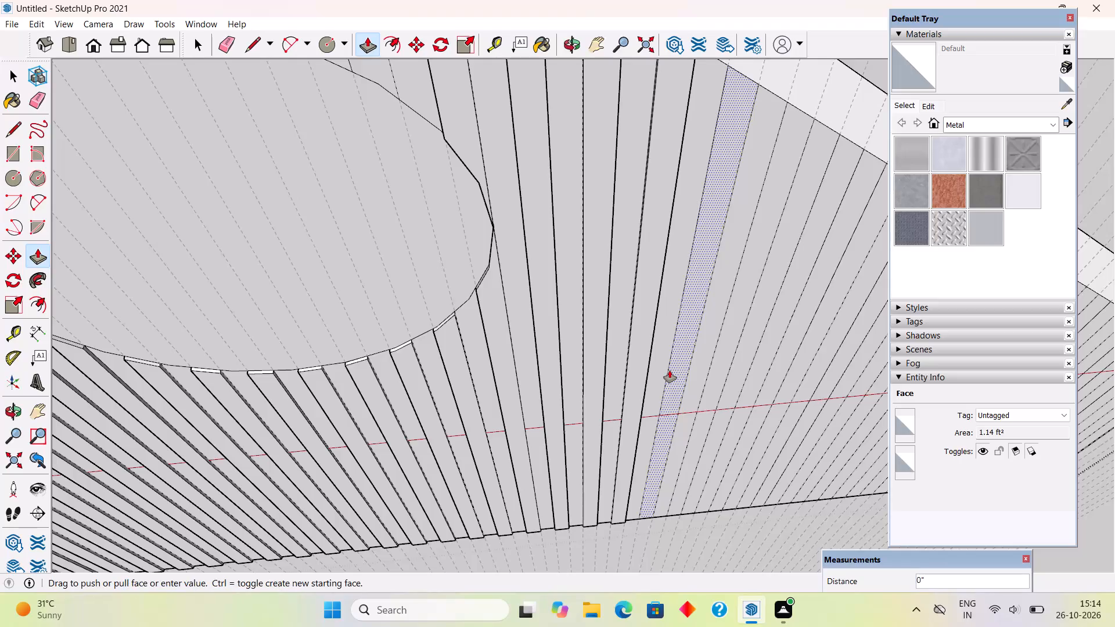
double_click(710, 381)
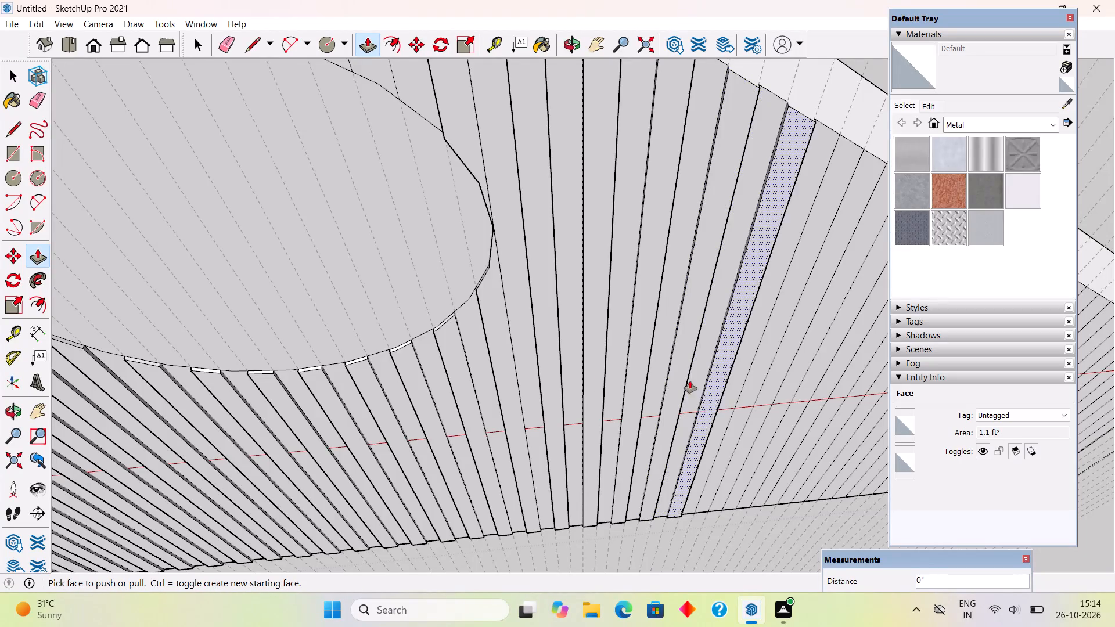
Apply the same 0.3" outward pull to four more alternate strips along the descending gable edge.
scroll(486, 382, "down", 8)
scroll(869, 416, "up", 6)
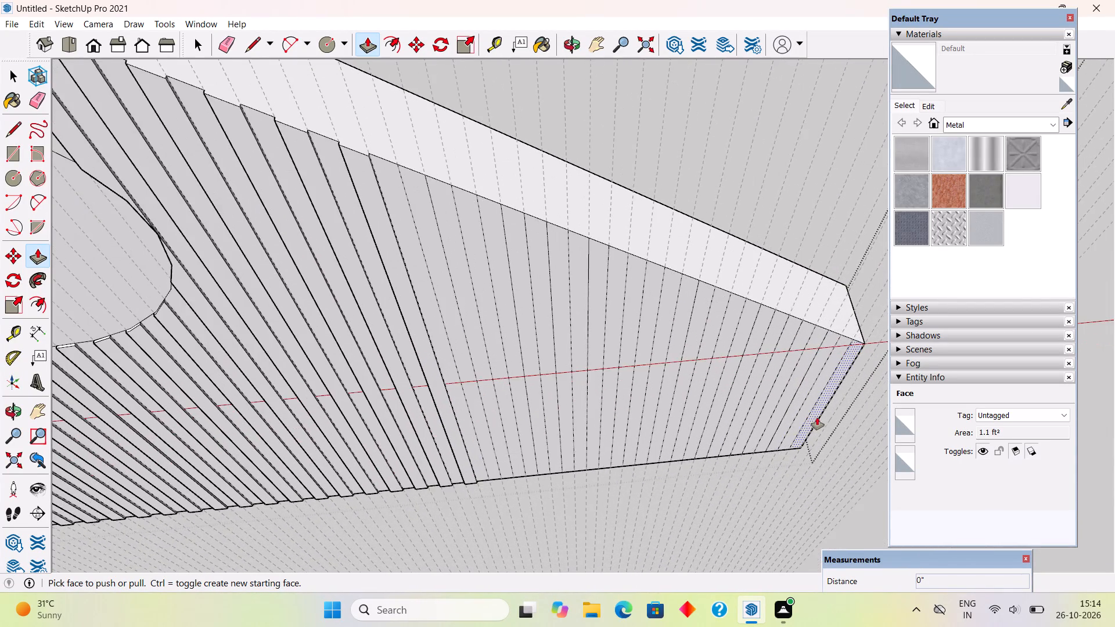
double_click(413, 347)
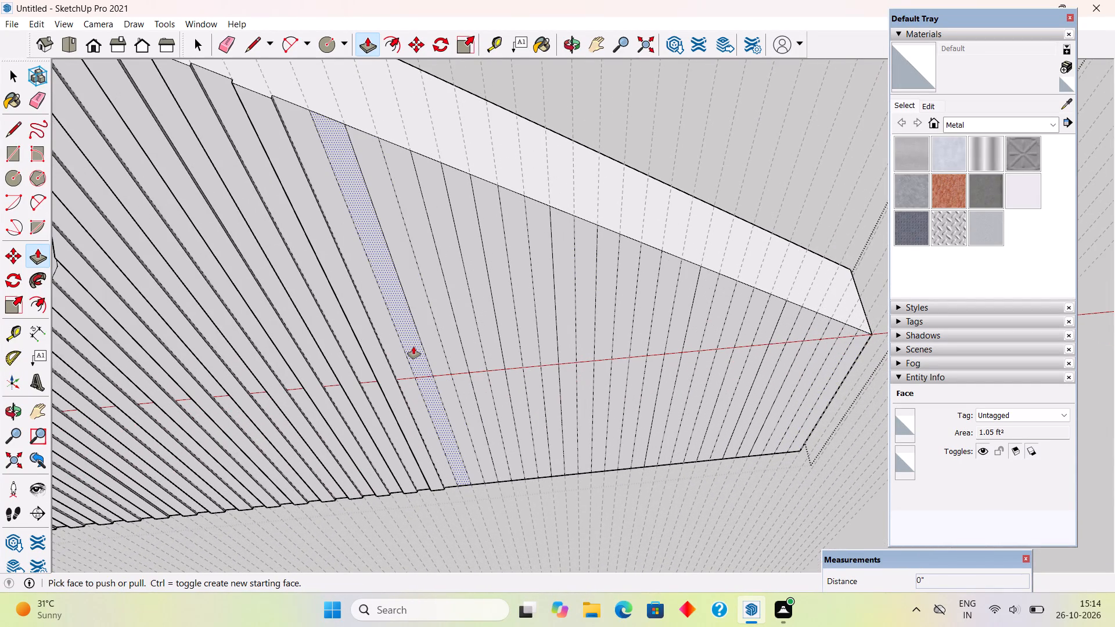
double_click(450, 344)
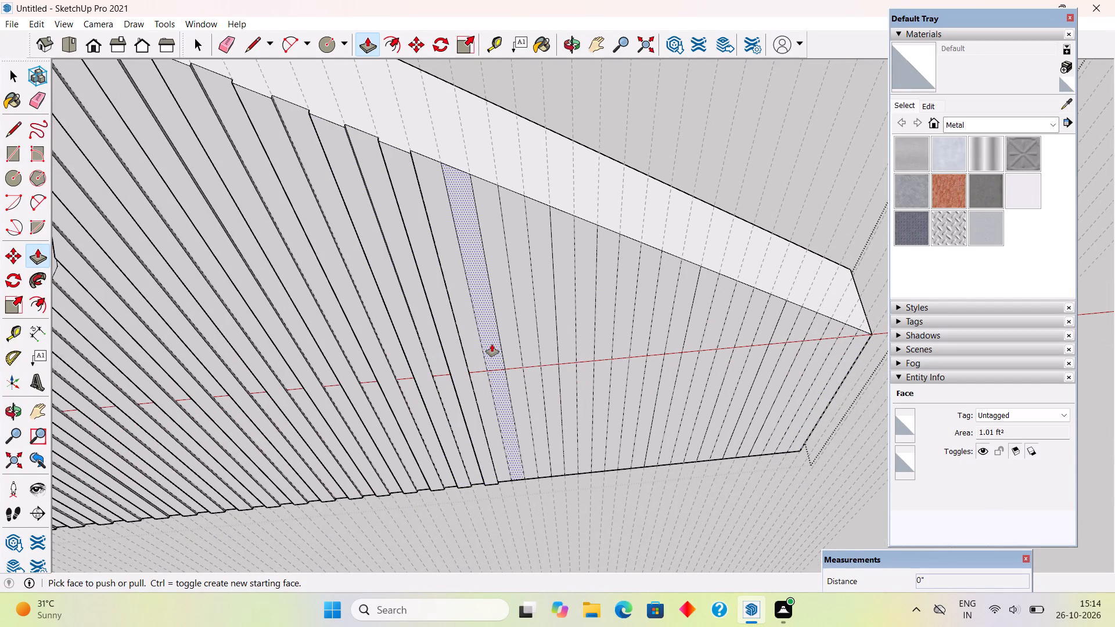
double_click(492, 344)
double_click(522, 346)
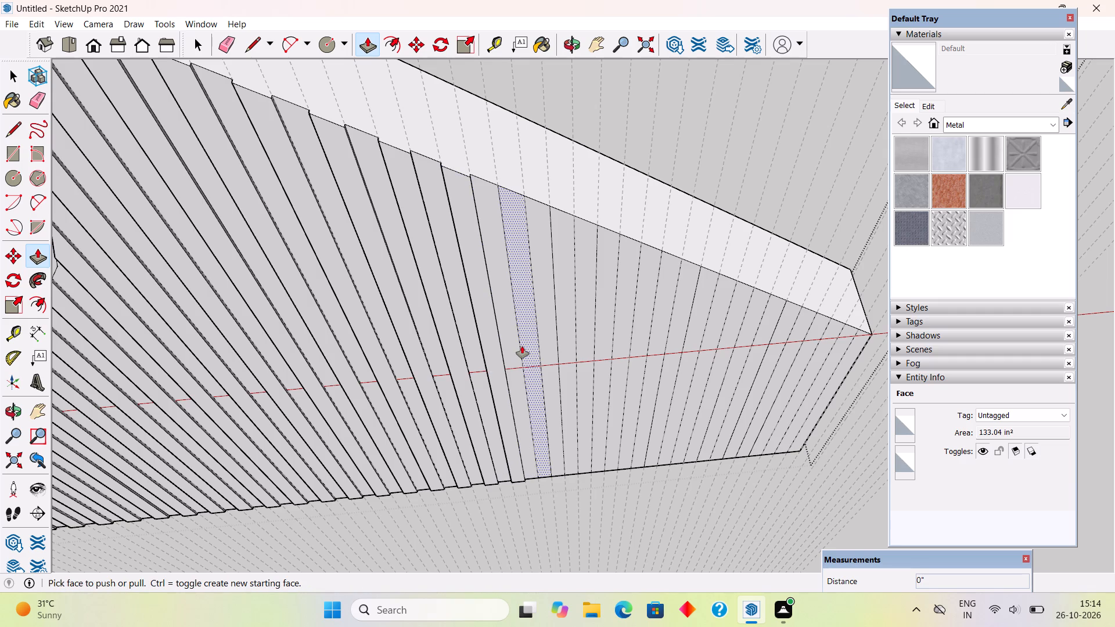
Pull the following six alternate strips outward by the same 0.3", continuing towards the low end of the gable.
middle_click_drag(511, 379, 498, 432)
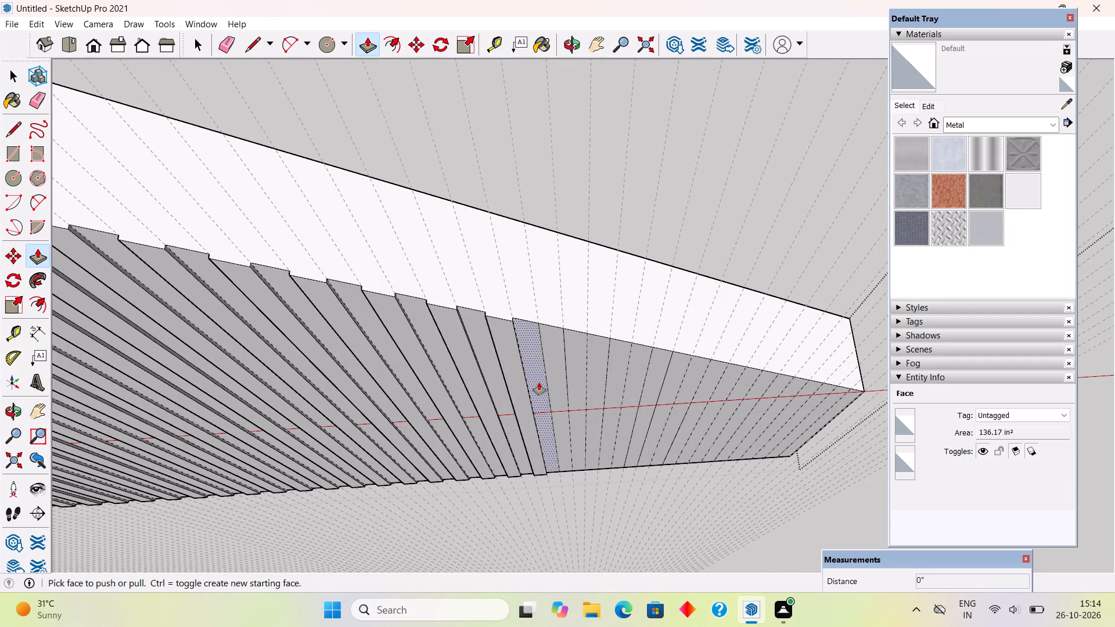
double_click(552, 366)
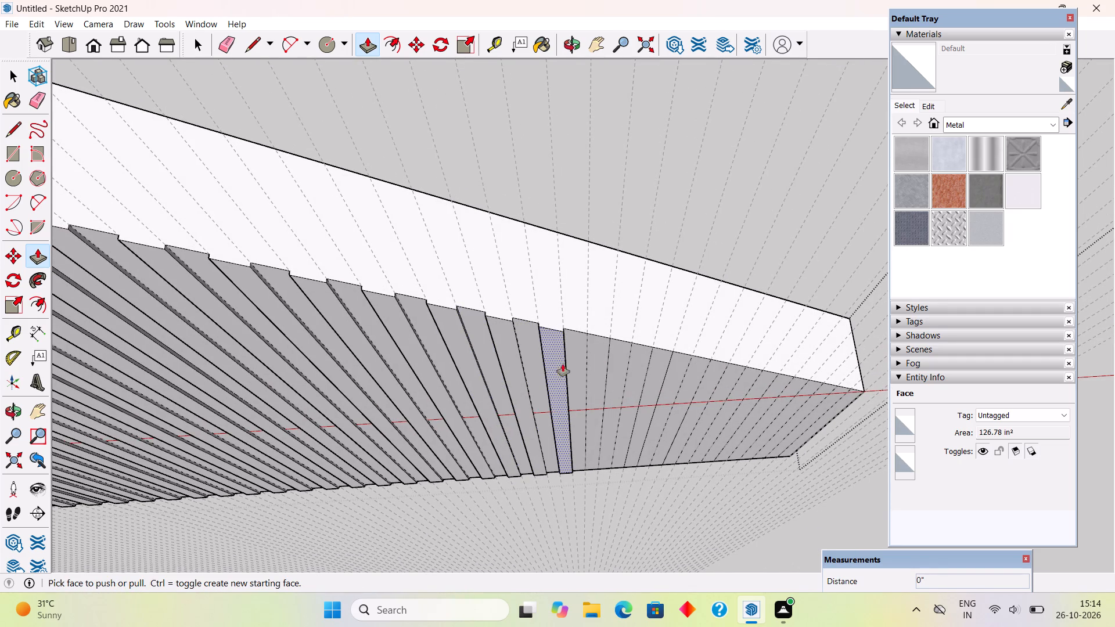
double_click(593, 359)
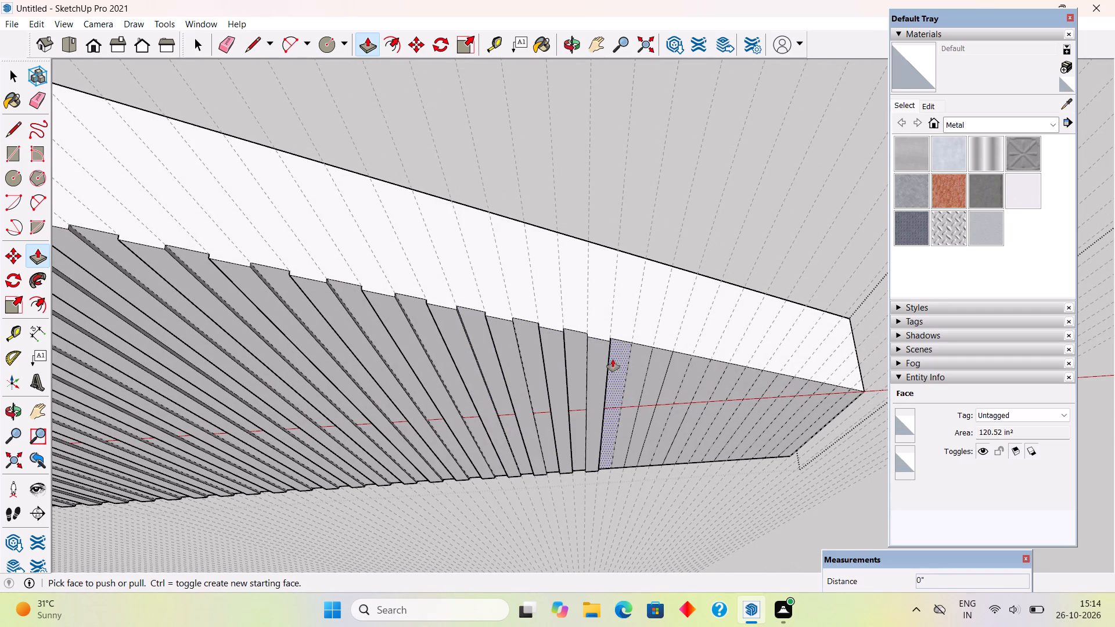
double_click(632, 360)
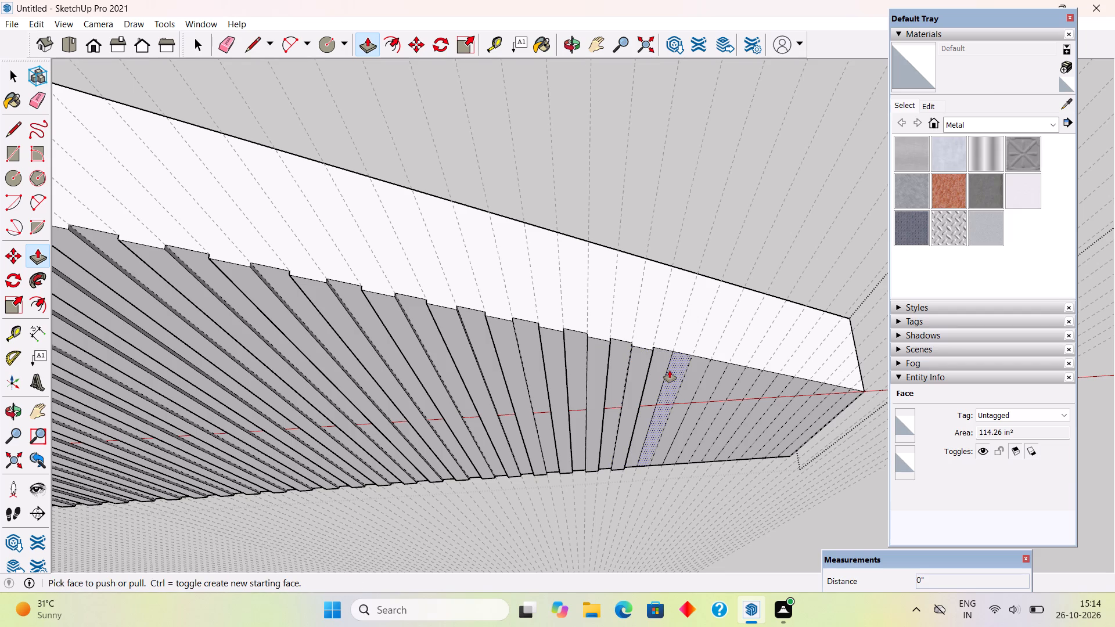
double_click(670, 370)
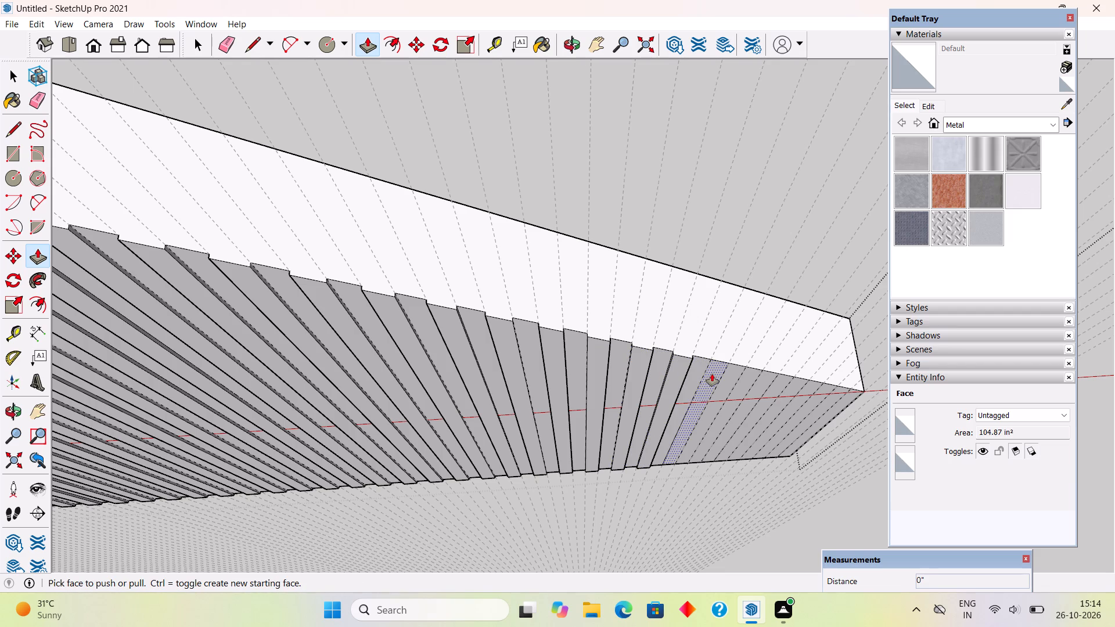
double_click(712, 374)
double_click(749, 379)
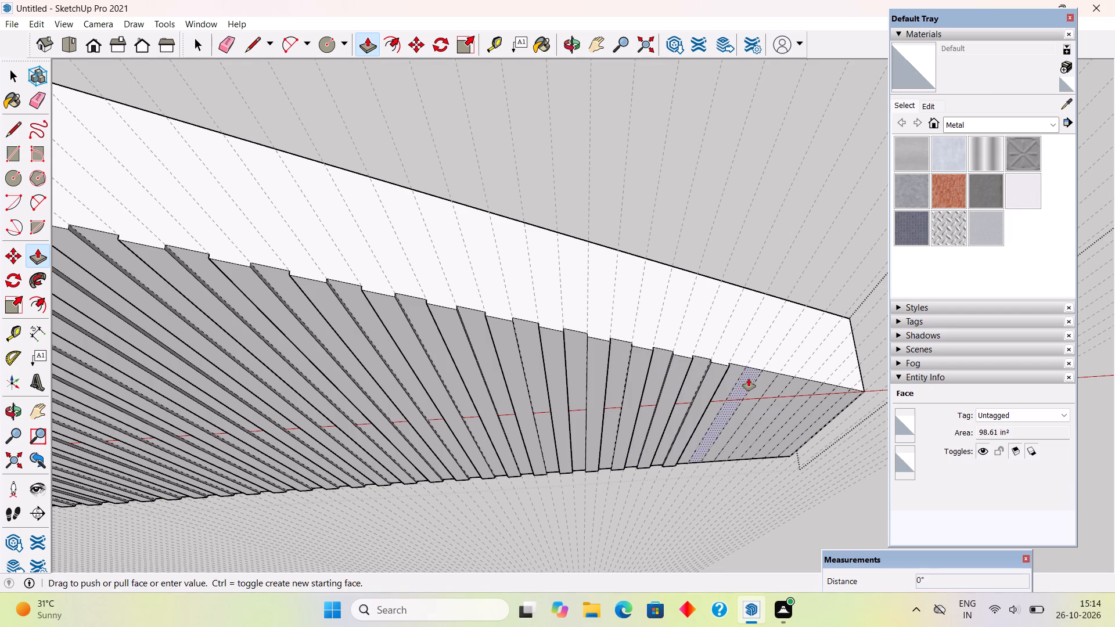
Pull the last three alternate strips at the gable's low end outward about 0.3", level with the neighbouring raised strips.
scroll(367, 403, "down", 7)
scroll(629, 434, "up", 9)
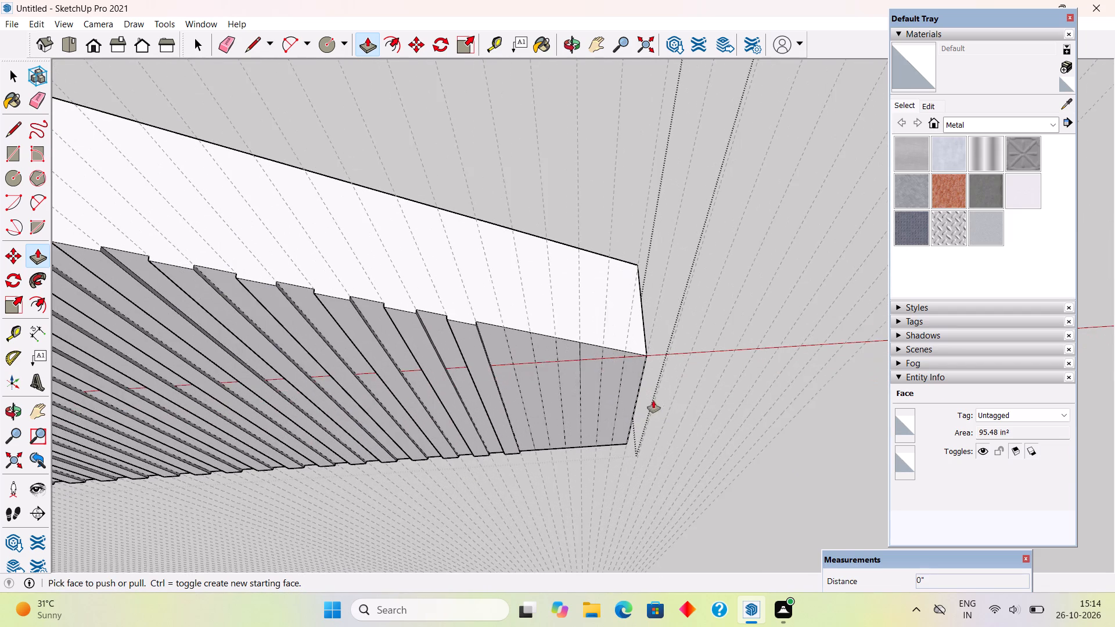
double_click(503, 343)
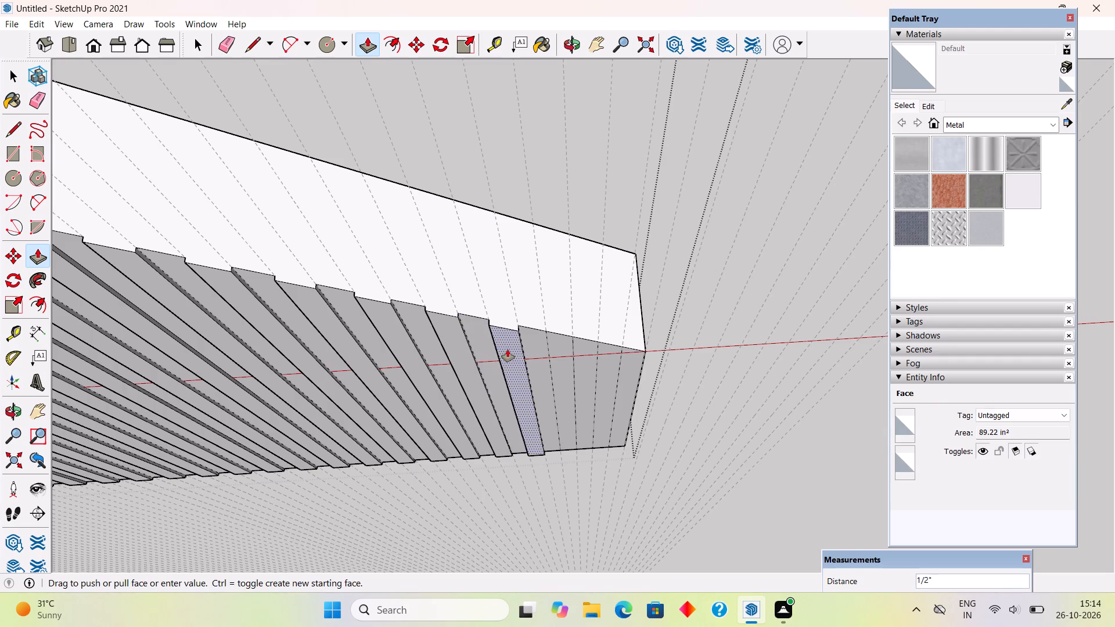
left_click(455, 339)
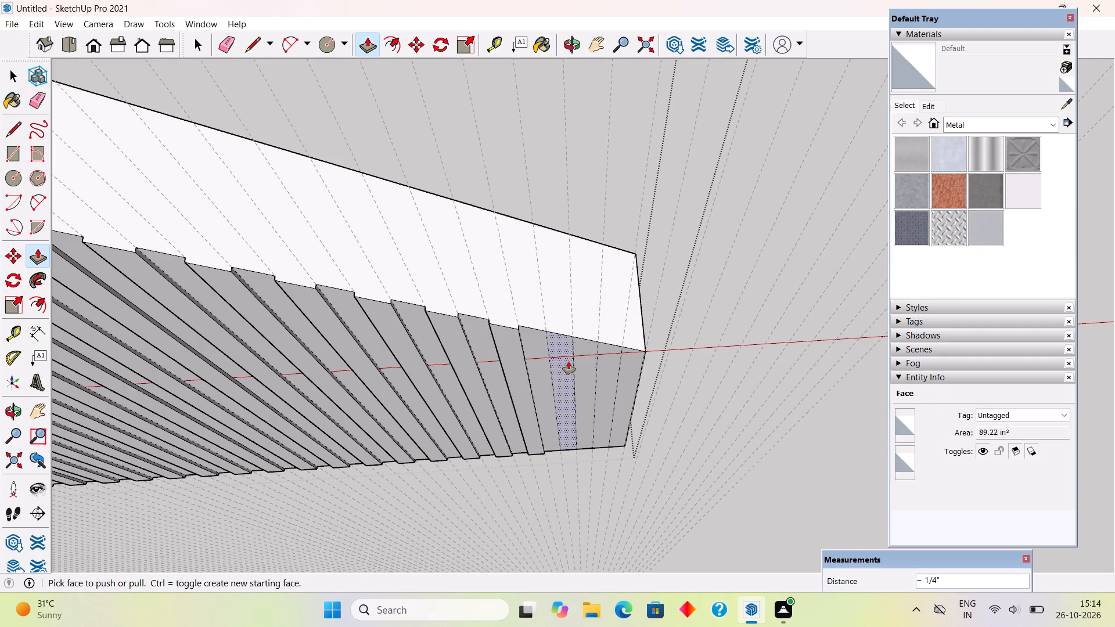
left_click(563, 360)
left_click(499, 352)
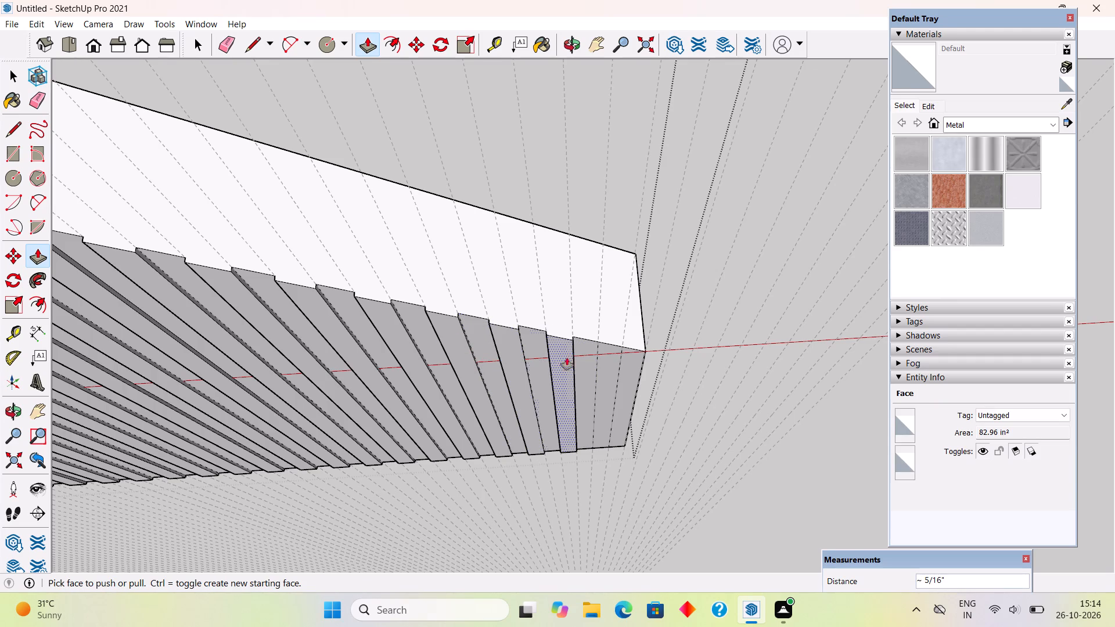
left_click(606, 361)
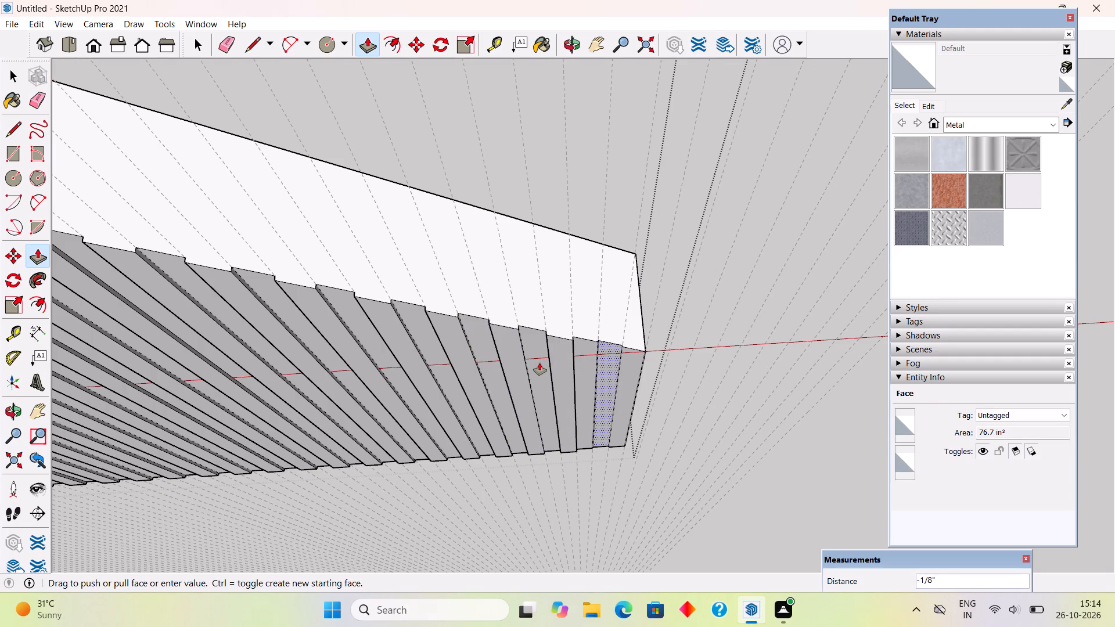
left_click(547, 372)
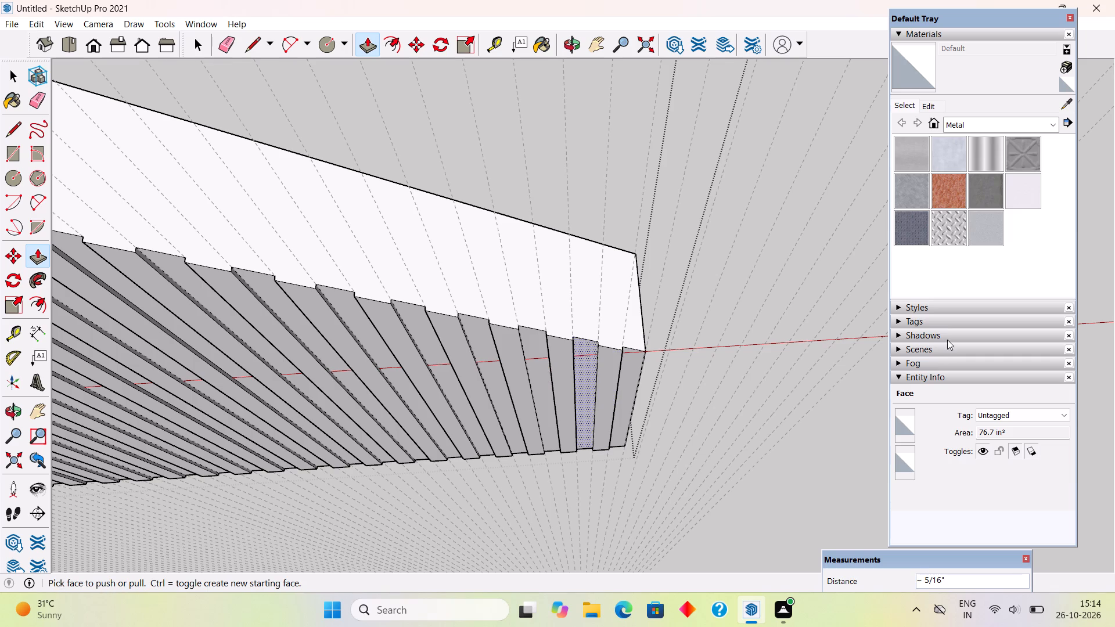
Pull eight alternate strips above the round opening, between its rim and the gable's sloping edges, outward by the same 0.3".
scroll(947, 340, "down", 4)
scroll(622, 366, "down", 5)
scroll(705, 343, "down", 17)
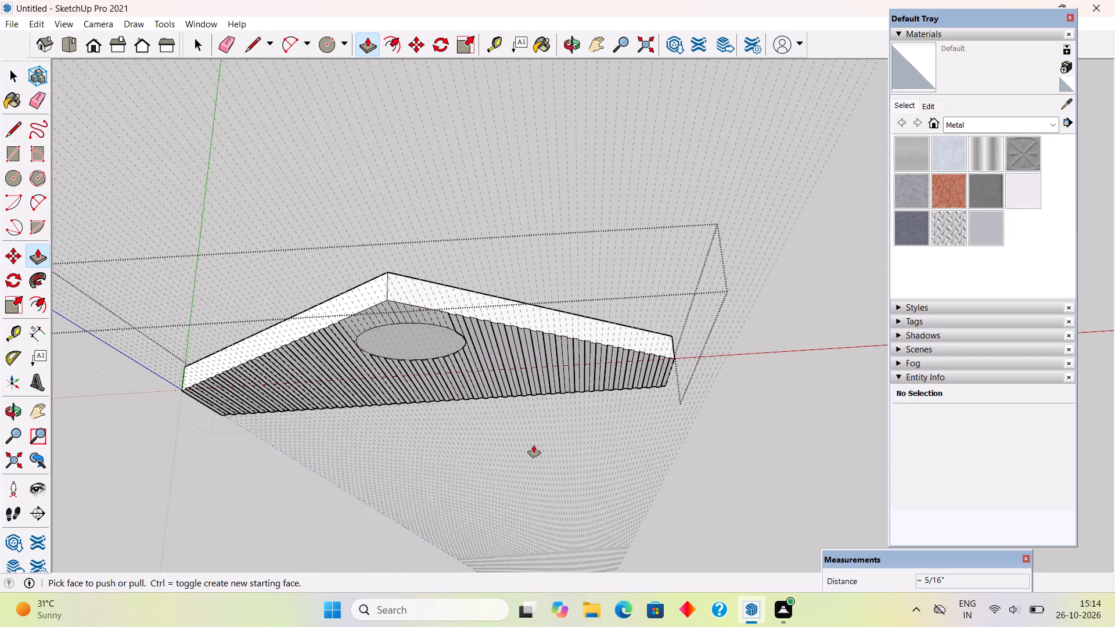
middle_click_drag(567, 369, 648, 306)
scroll(440, 335, "up", 16)
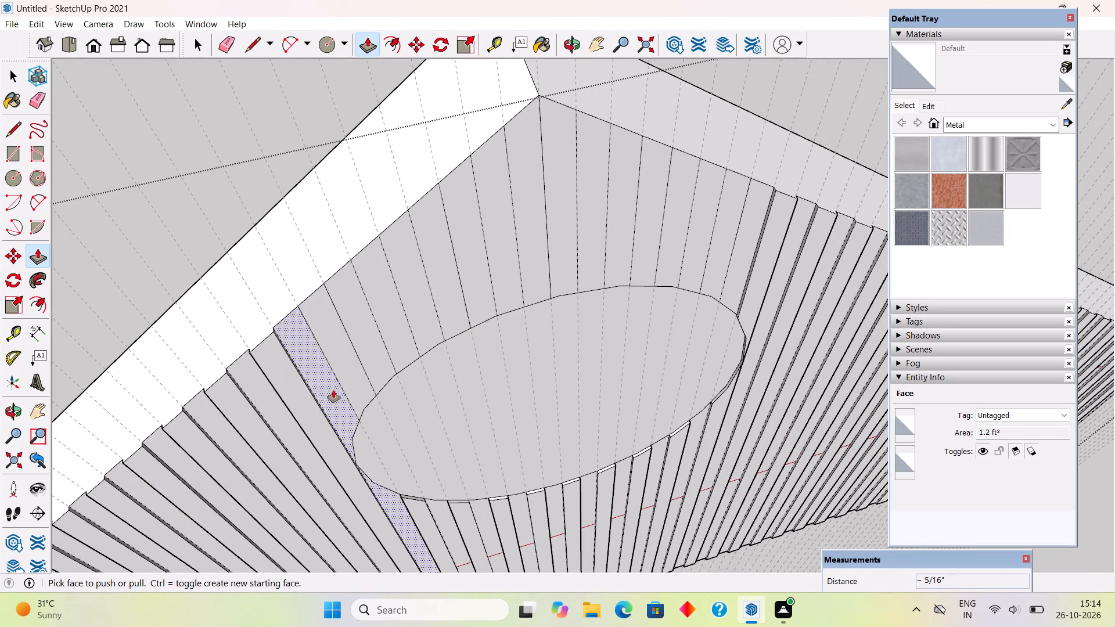
double_click(344, 370)
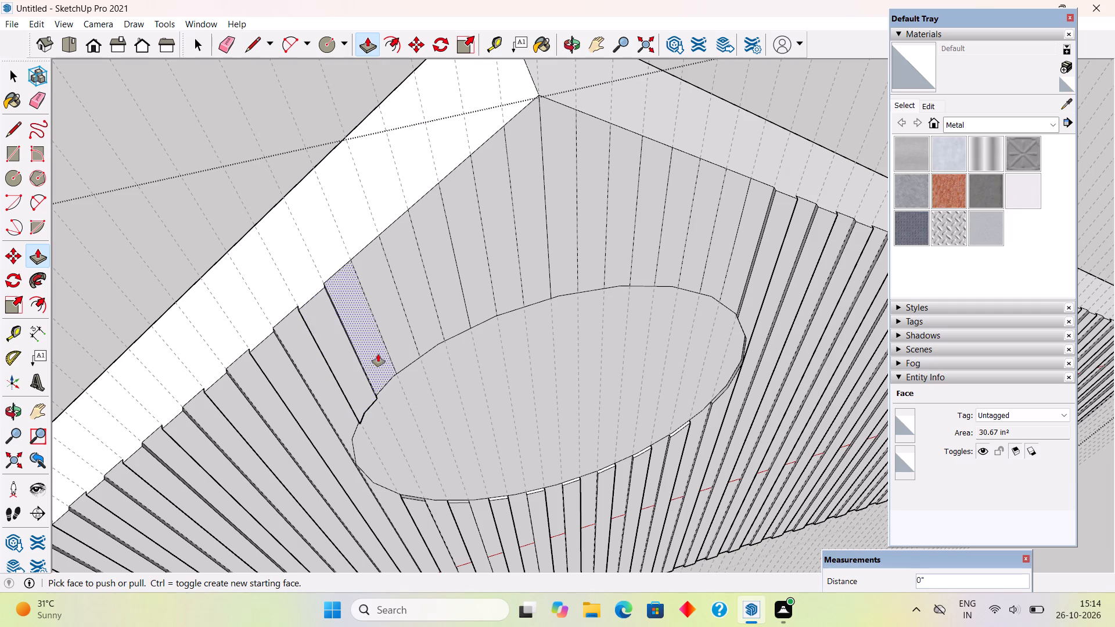
double_click(395, 345)
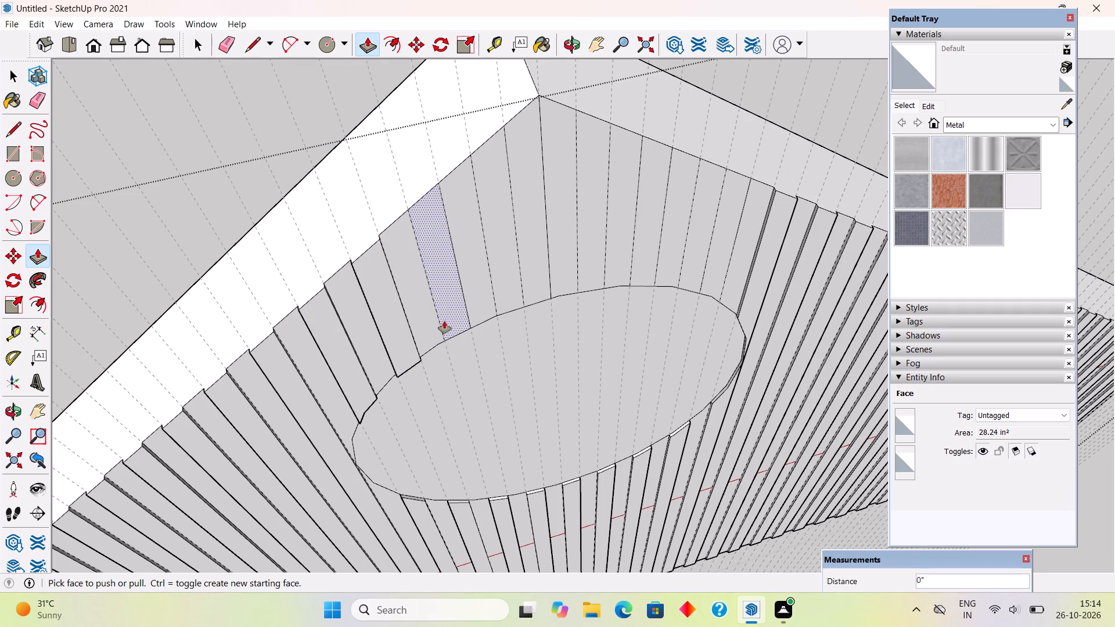
double_click(445, 320)
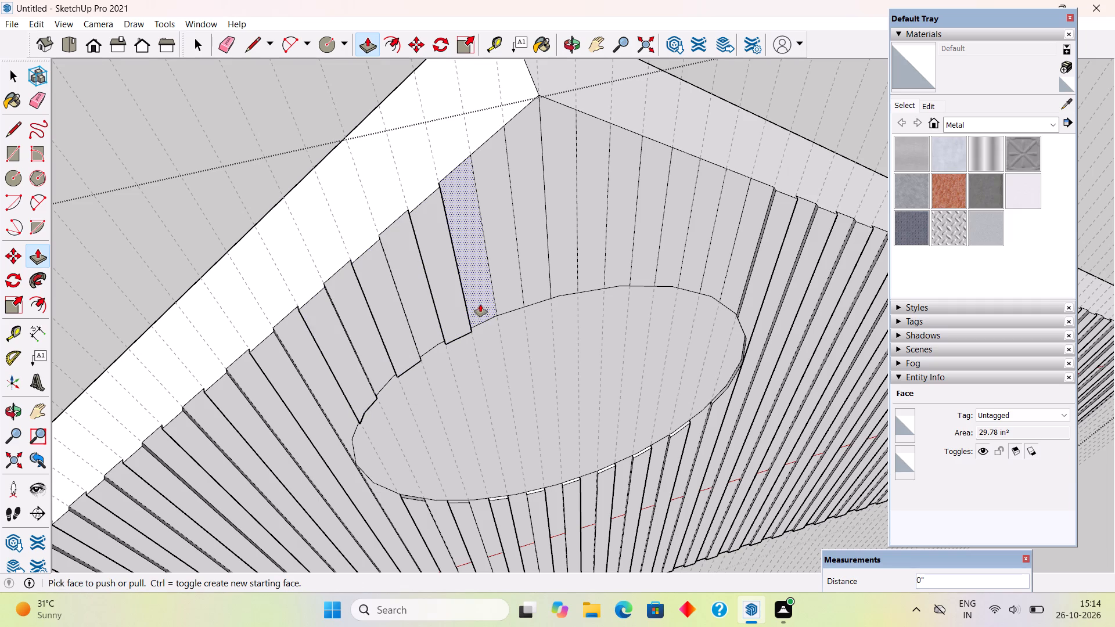
double_click(507, 291)
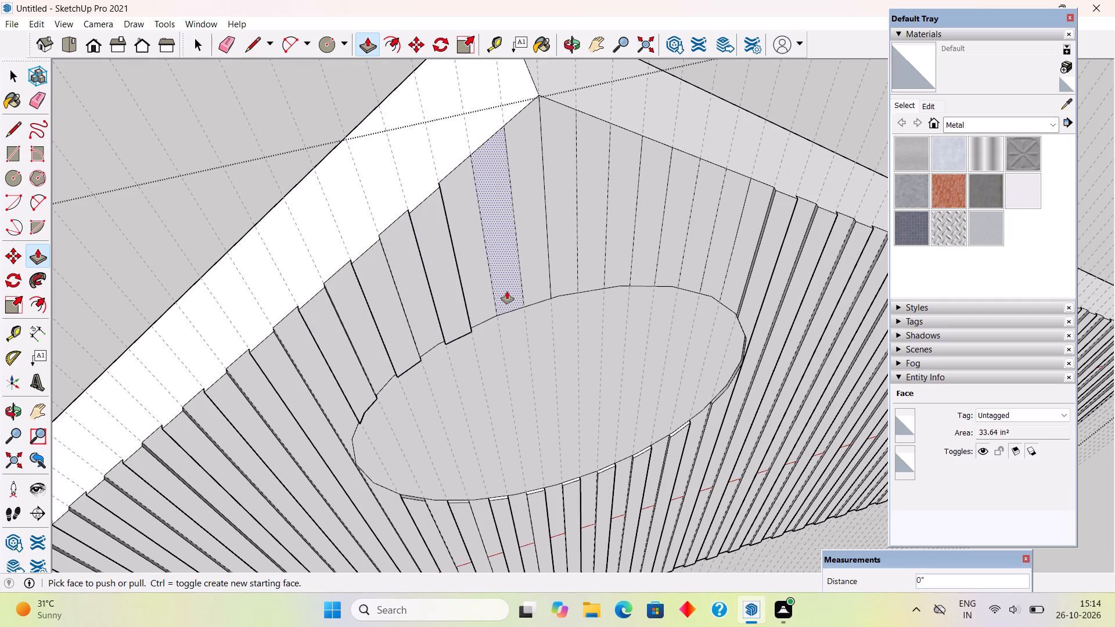
double_click(560, 277)
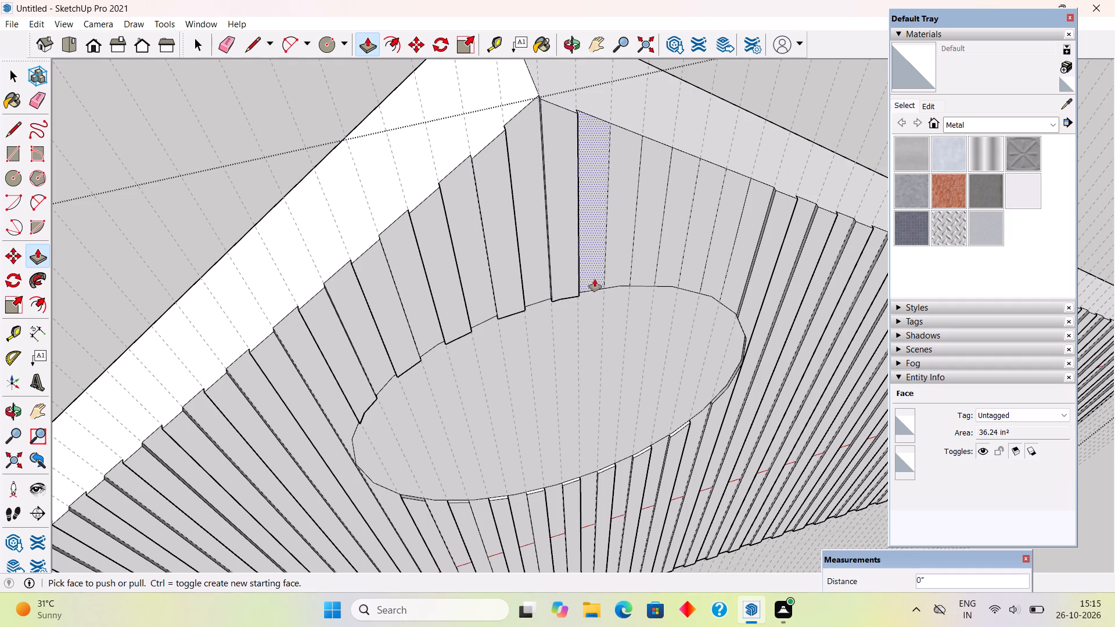
double_click(613, 276)
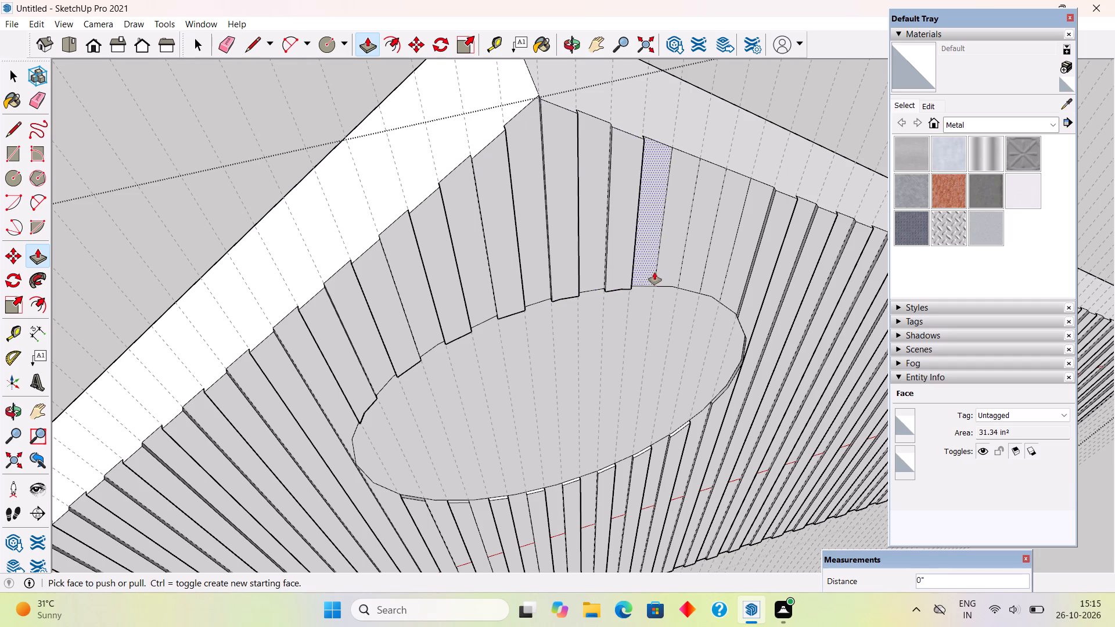
double_click(661, 272)
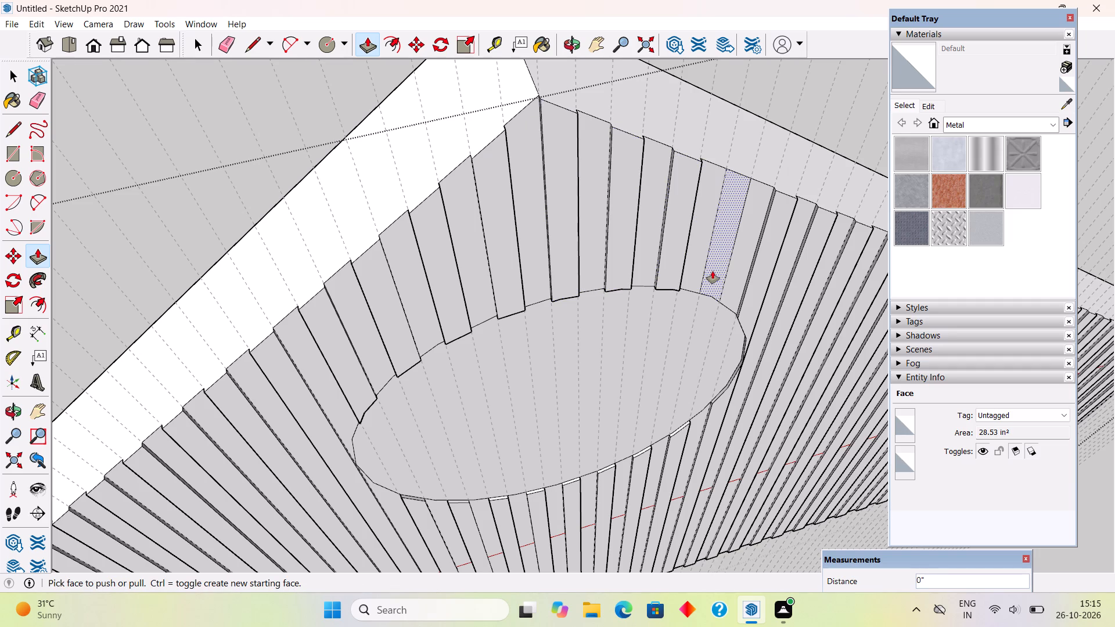
double_click(713, 271)
scroll(687, 291, "down", 4)
scroll(638, 270, "down", 10)
key("space")
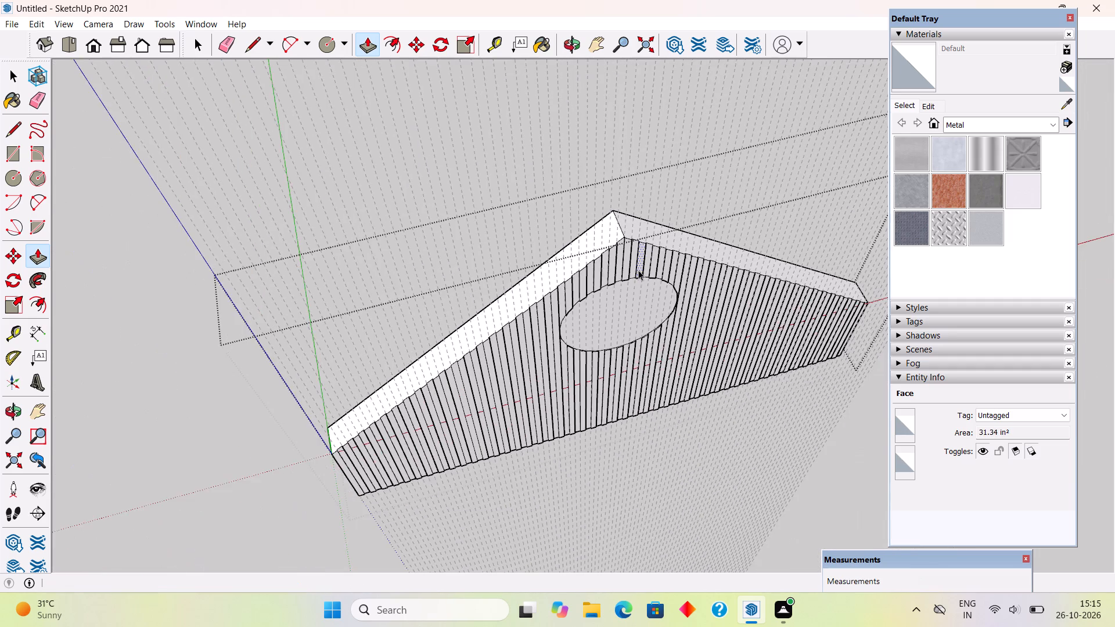
Leave the gable group and delete all construction guides from the model.
scroll(638, 270, "down", 9)
middle_click_drag(646, 307, 559, 193)
left_click(382, 210)
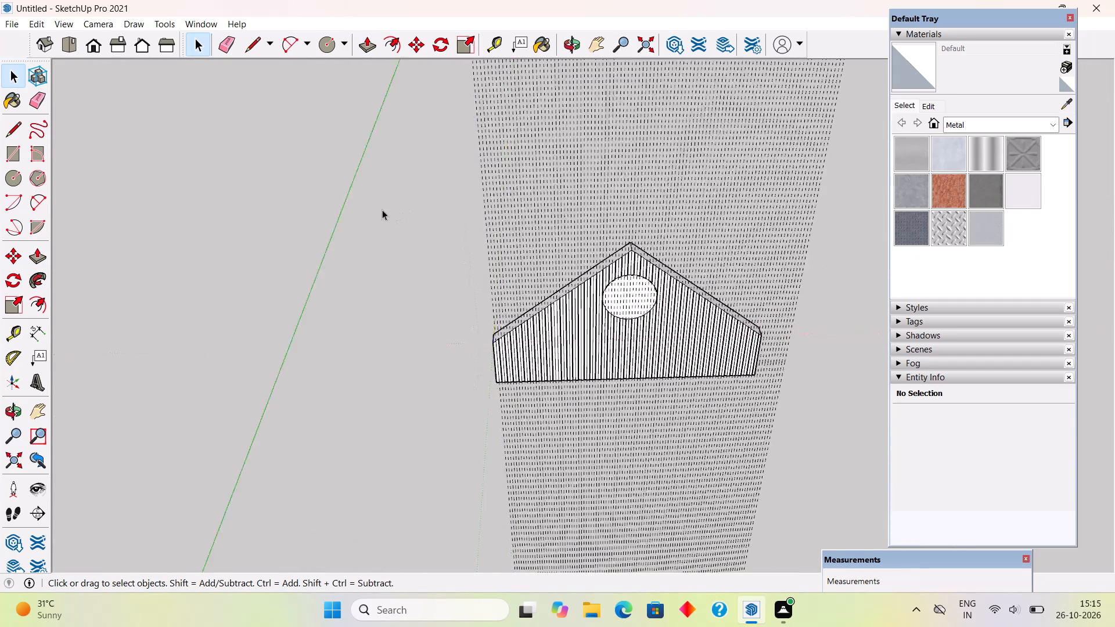
left_click(39, 27)
left_click(100, 152)
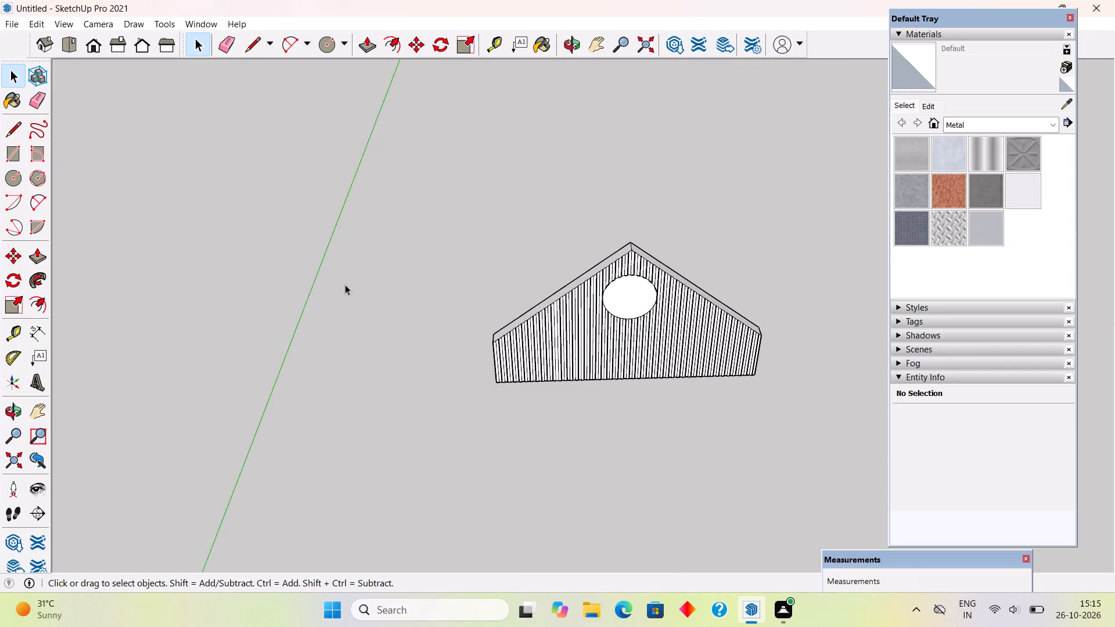
Draw a circle of radius 1' 6" on the gable front, centred on the round opening and matching its rim.
scroll(386, 228, "down", 4)
middle_click_drag(536, 348, 547, 247)
scroll(569, 240, "up", 6)
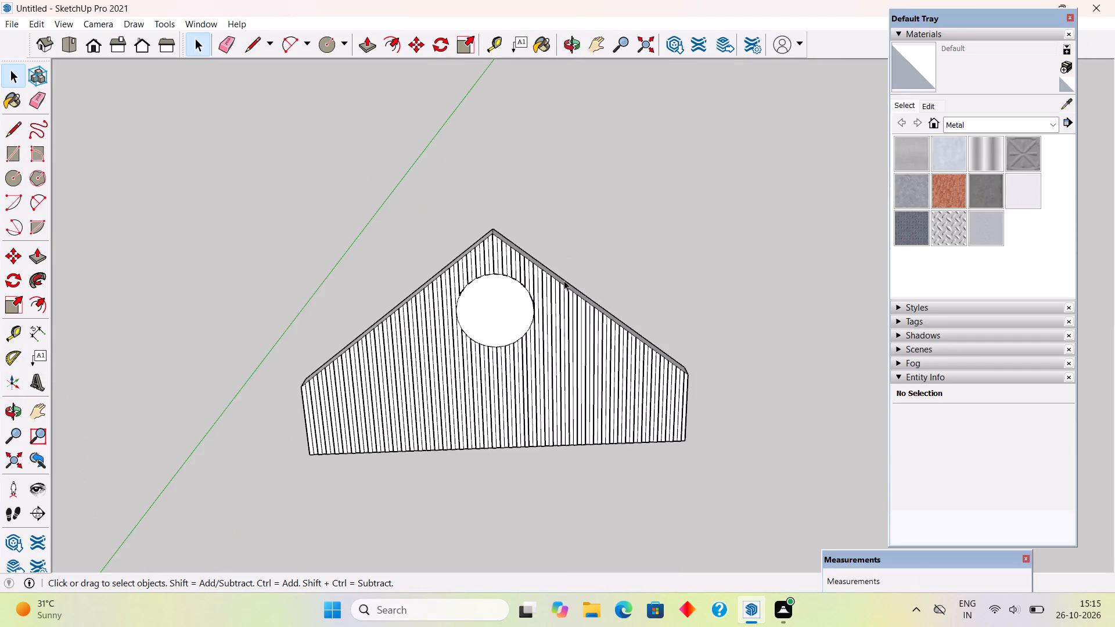
scroll(564, 280, "up", 5)
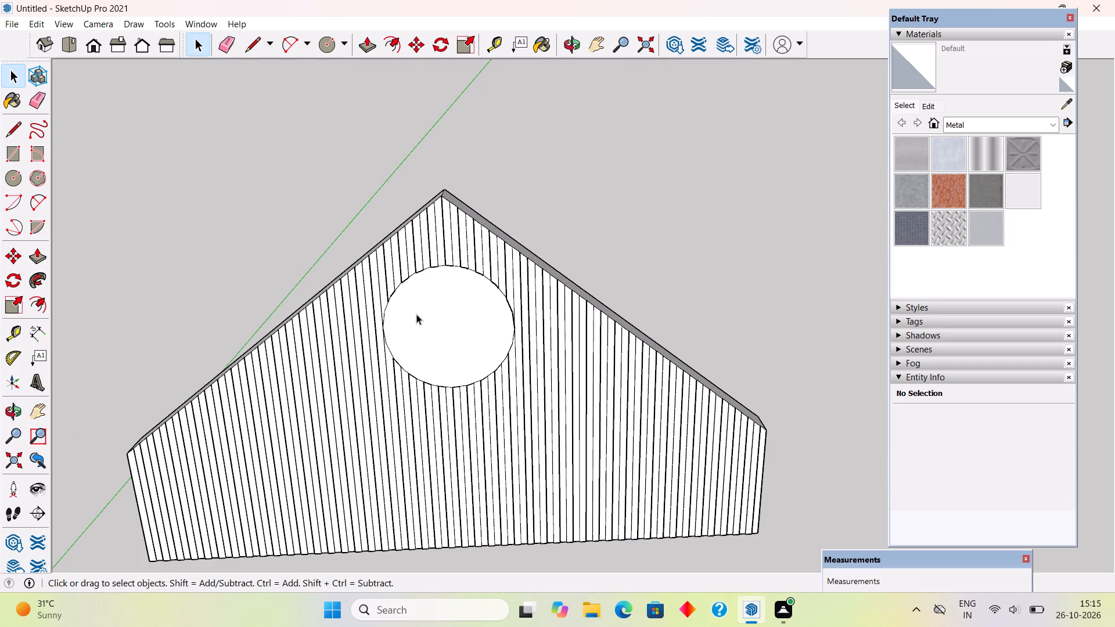
key("c")
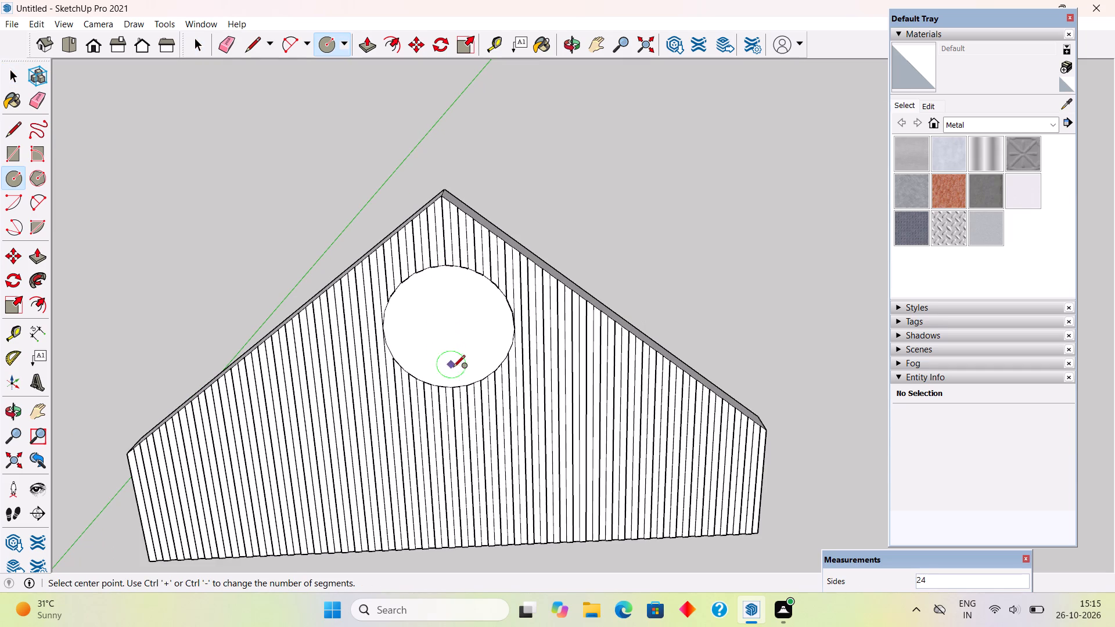
left_click(448, 331)
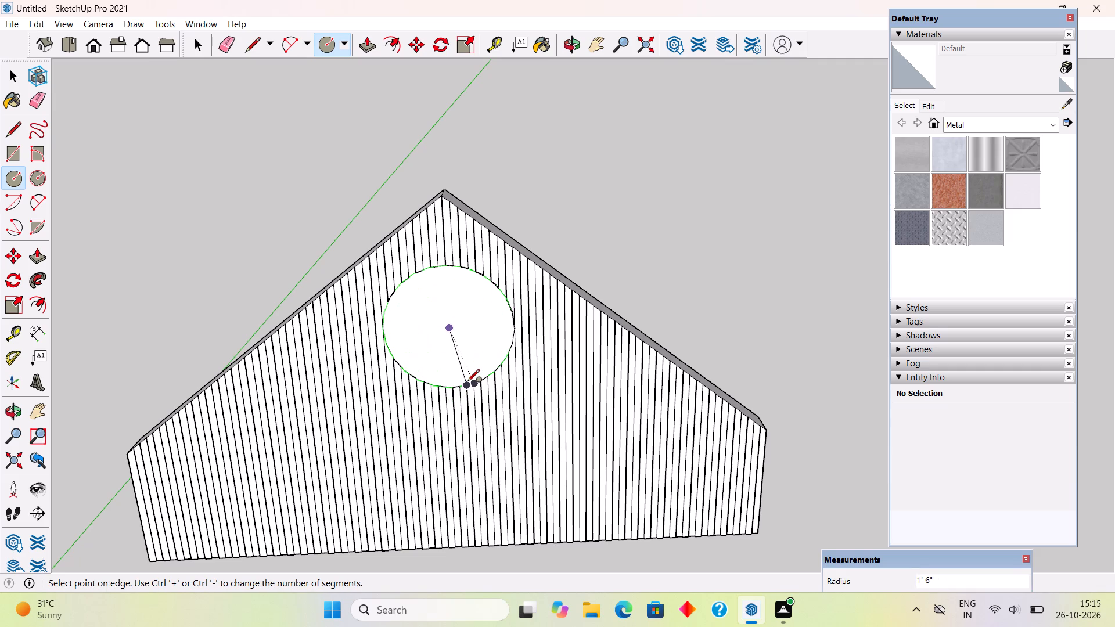
scroll(467, 382, "up", 4)
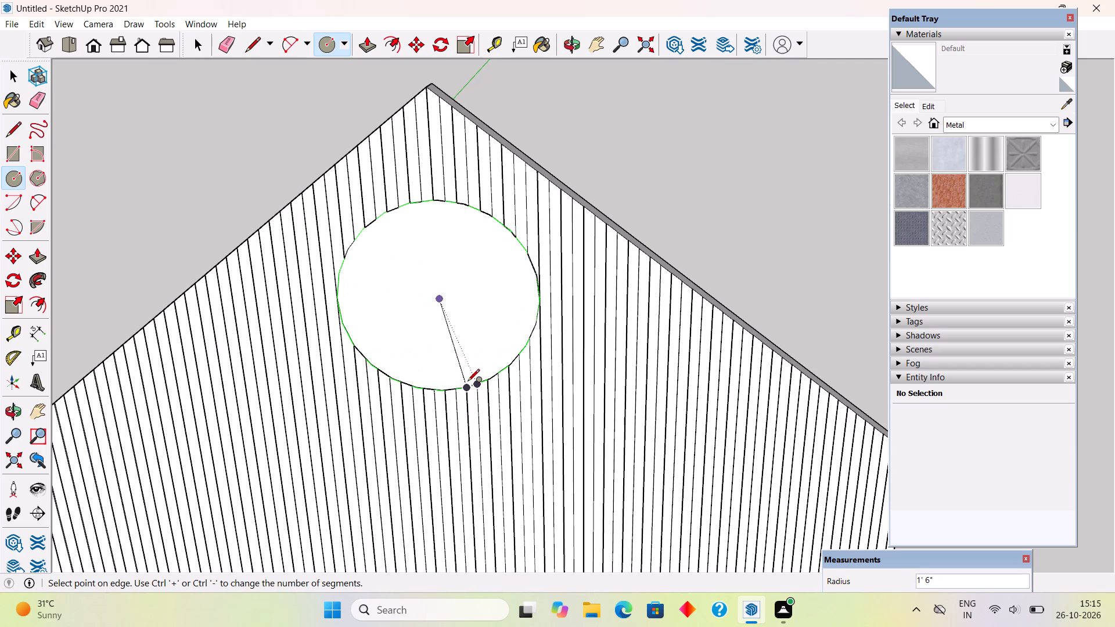
left_click(467, 382)
key("space")
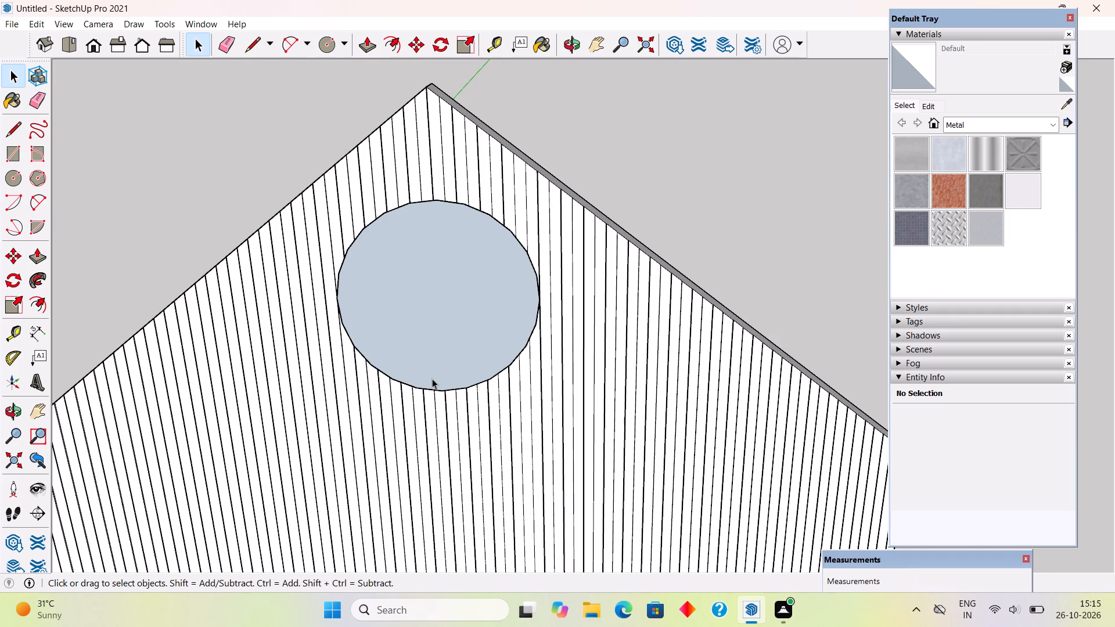
Offset the circle's edge outward by 5" to outline a ring around the round opening.
key("f")
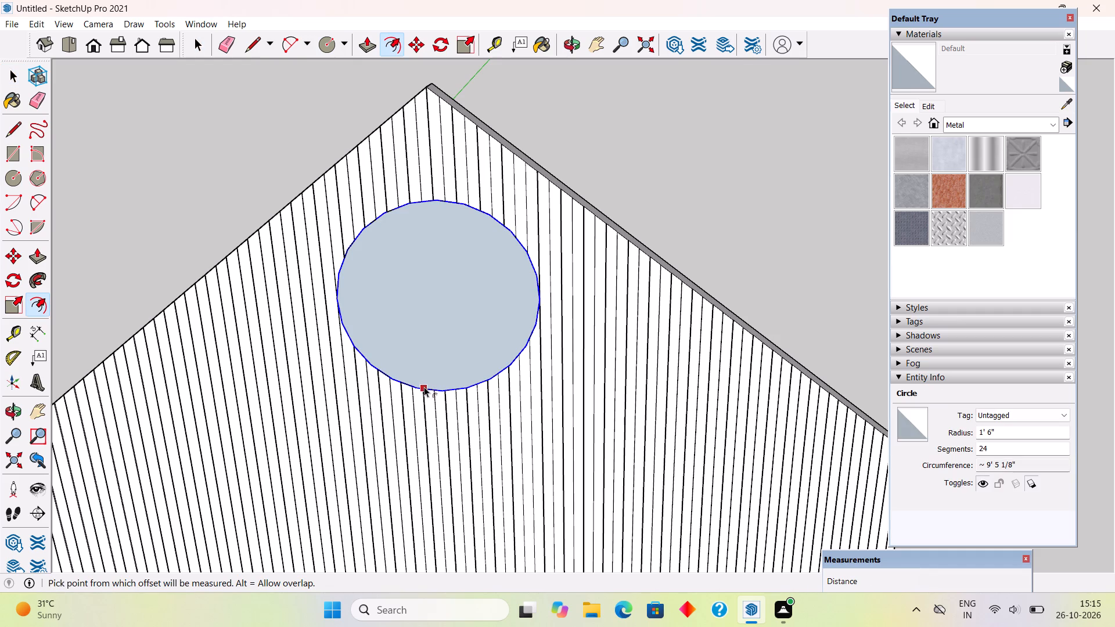
left_click(424, 387)
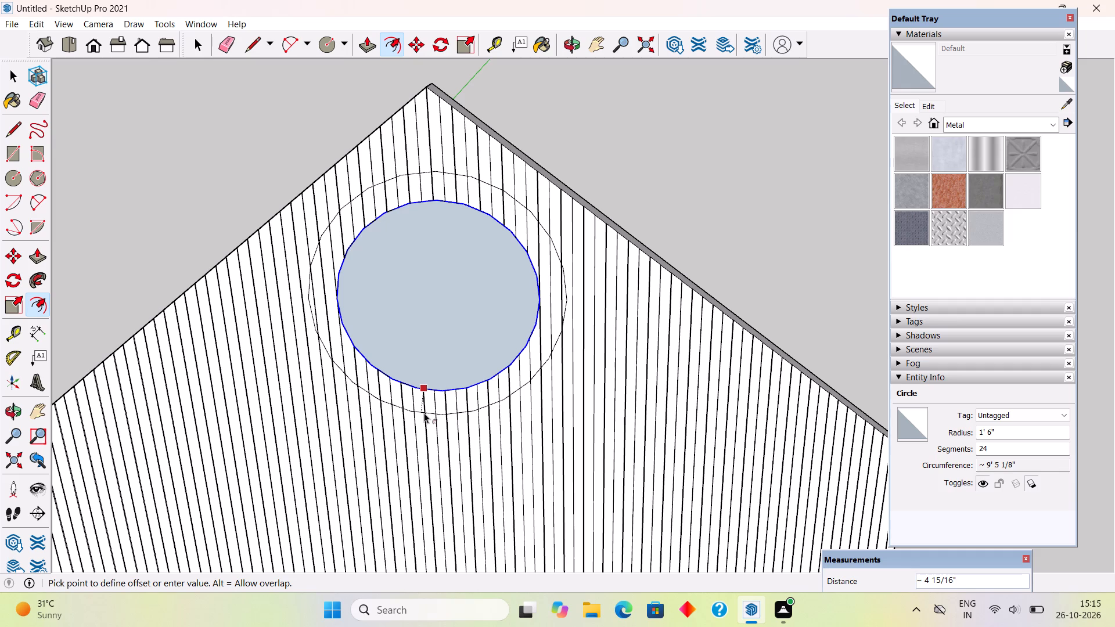
type("5\"")
key("Return")
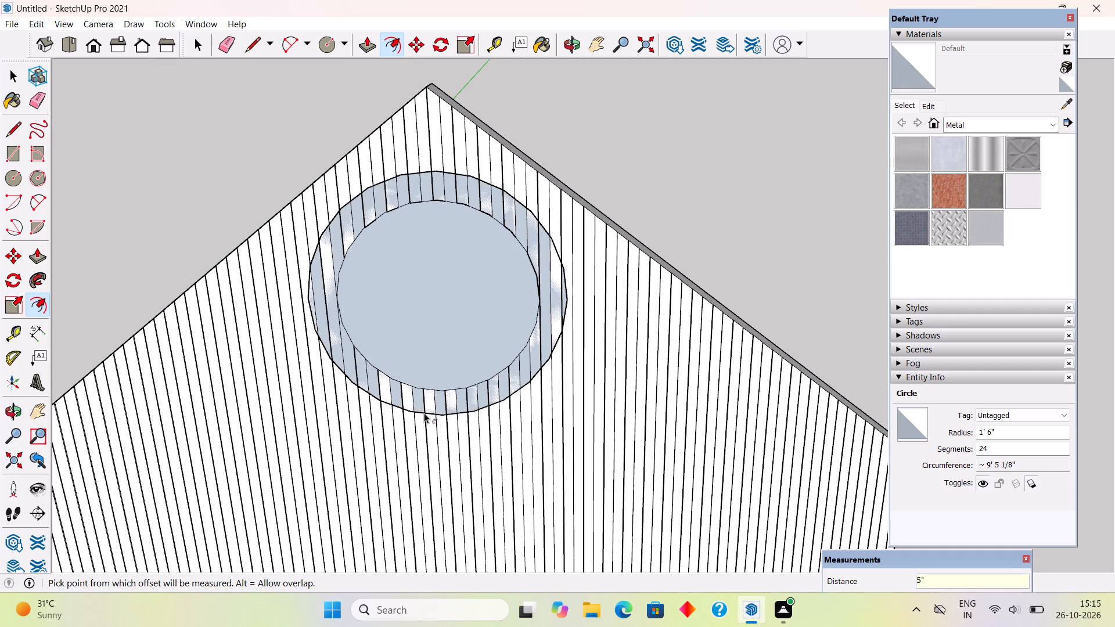
Delete the new circle's inner disc face, keeping only the surrounding ring.
key("space")
left_click(415, 335)
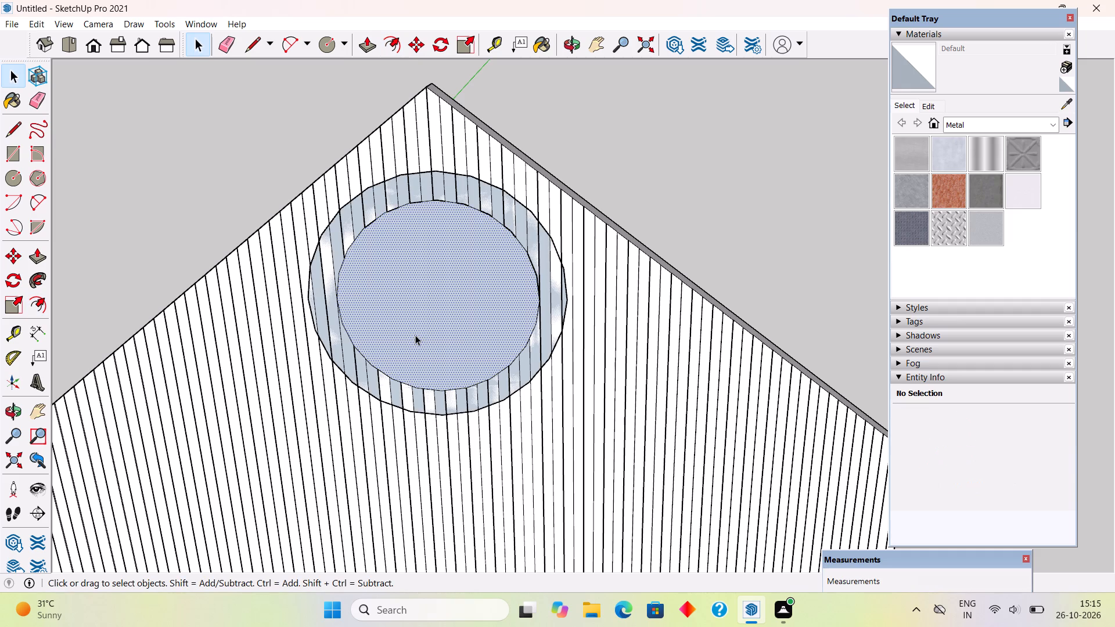
key("Delete")
Inside the gable group, delete the circular face closing the round opening, and leave the group.
triple_click(415, 335)
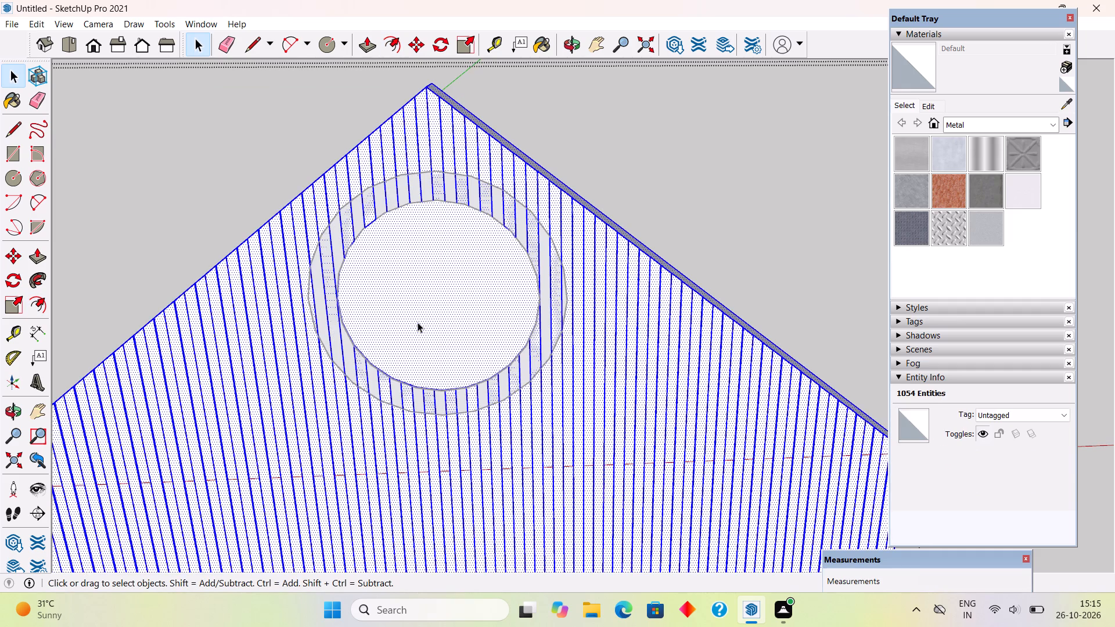
left_click(418, 322)
key("Delete")
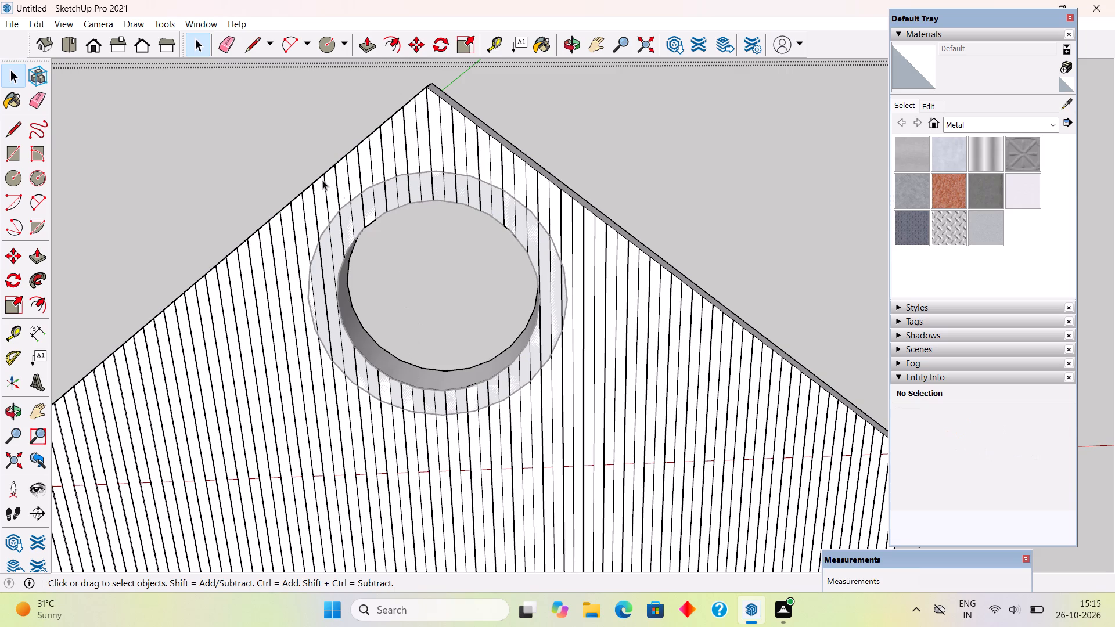
left_click(268, 154)
scroll(710, 315, "down", 4)
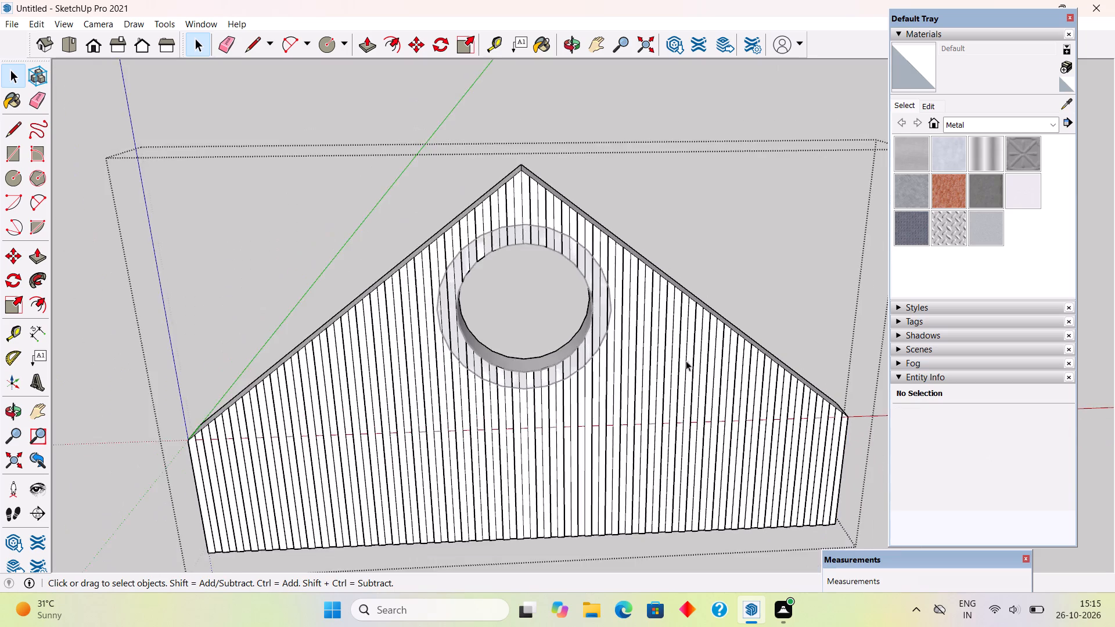
scroll(678, 361, "down", 3)
left_click(623, 156)
Pull the flat ring around the round opening outward by 5" to form a raised frame.
scroll(610, 366, "up", 3)
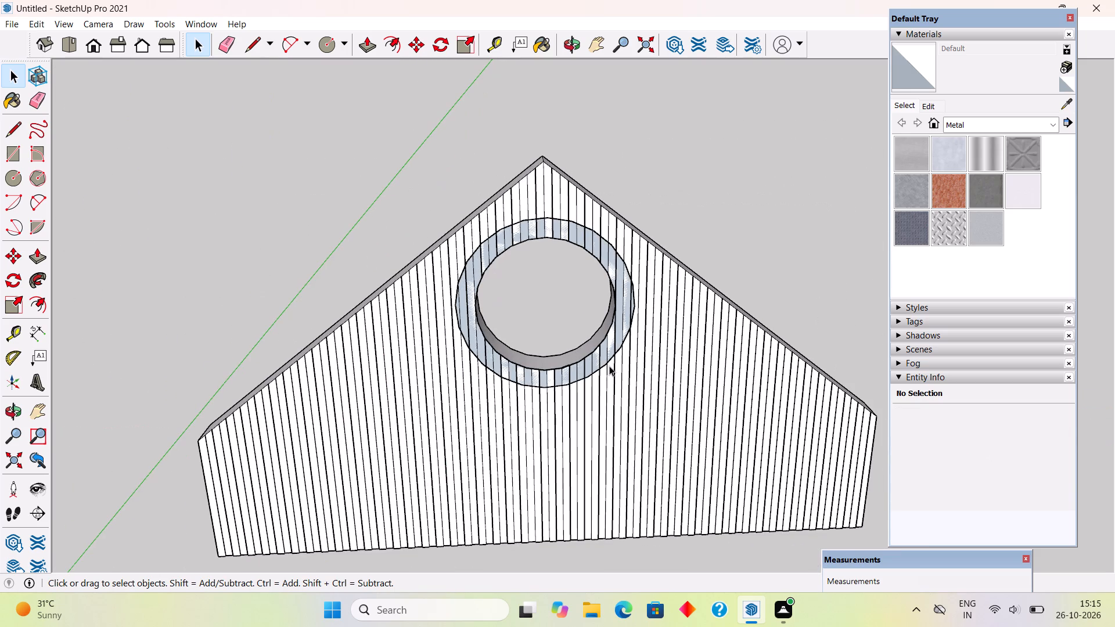
key("p")
left_click(609, 344)
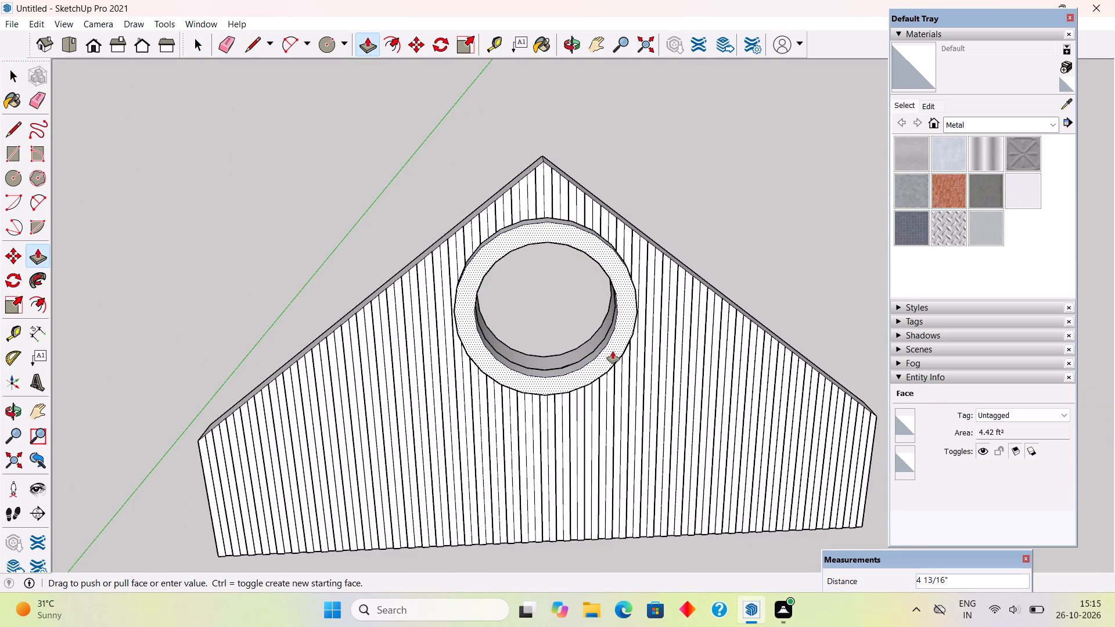
key("5")
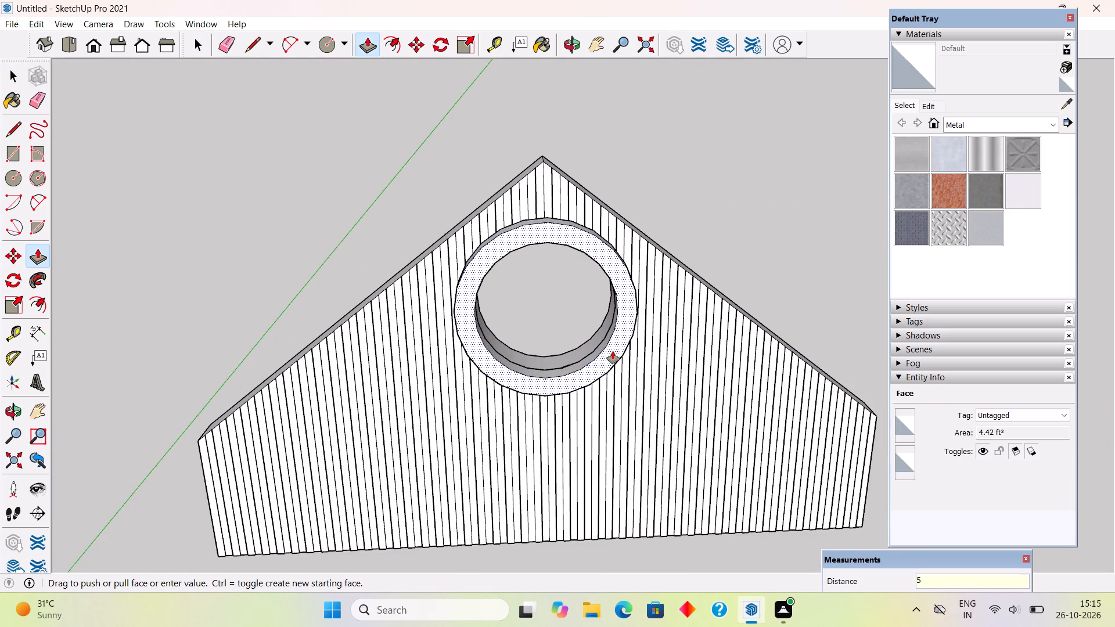
key("shift+quotedbl")
key("Return")
key("space")
Select the whole raised ring around the opening and make it a separate group.
scroll(613, 351, "down", 5)
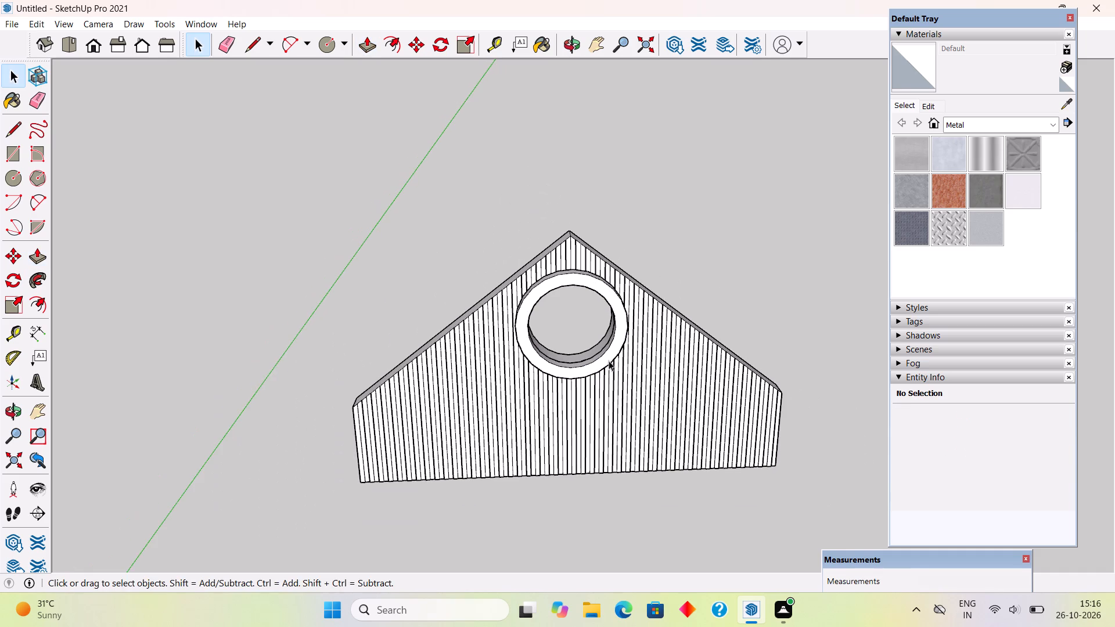
middle_click_drag(608, 360, 603, 238)
scroll(606, 297, "up", 8)
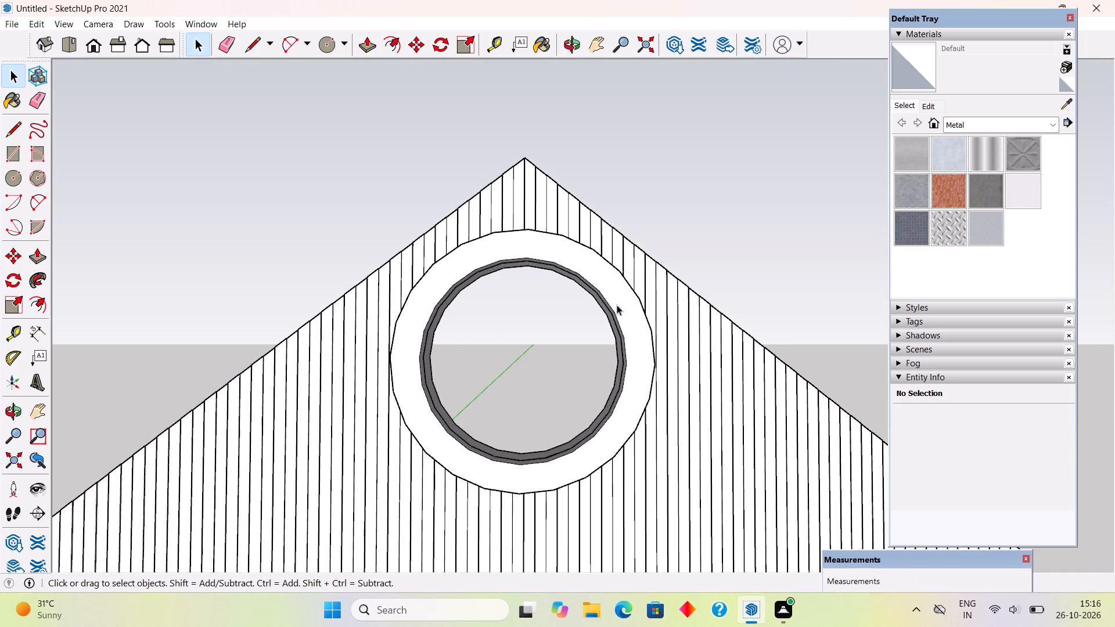
scroll(526, 235, "up", 3)
scroll(532, 235, "down", 4)
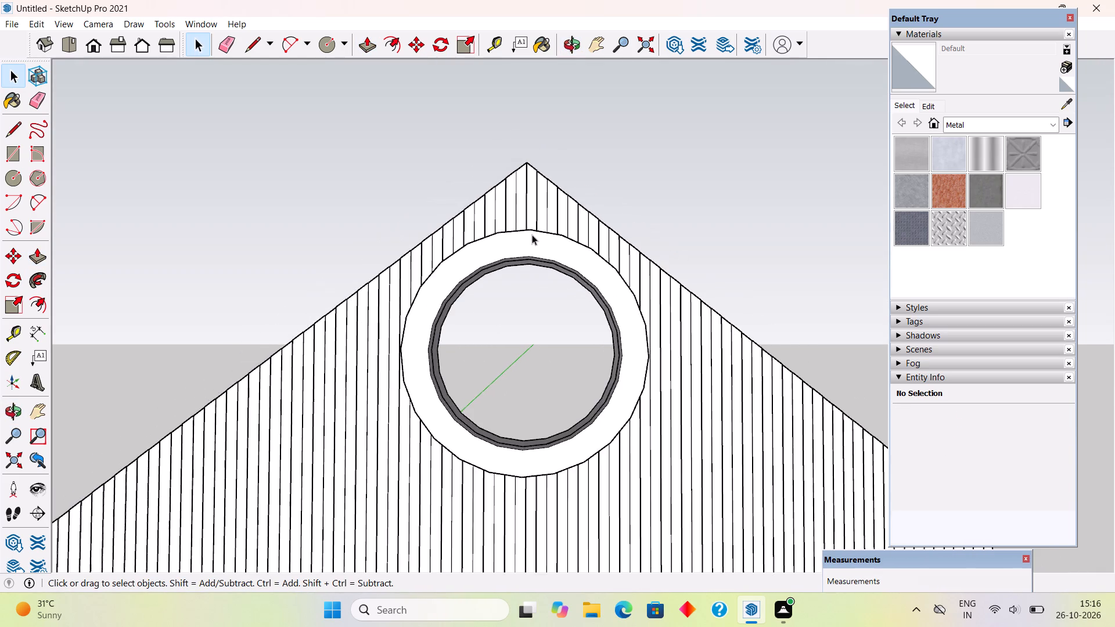
middle_click_drag(674, 395, 708, 479)
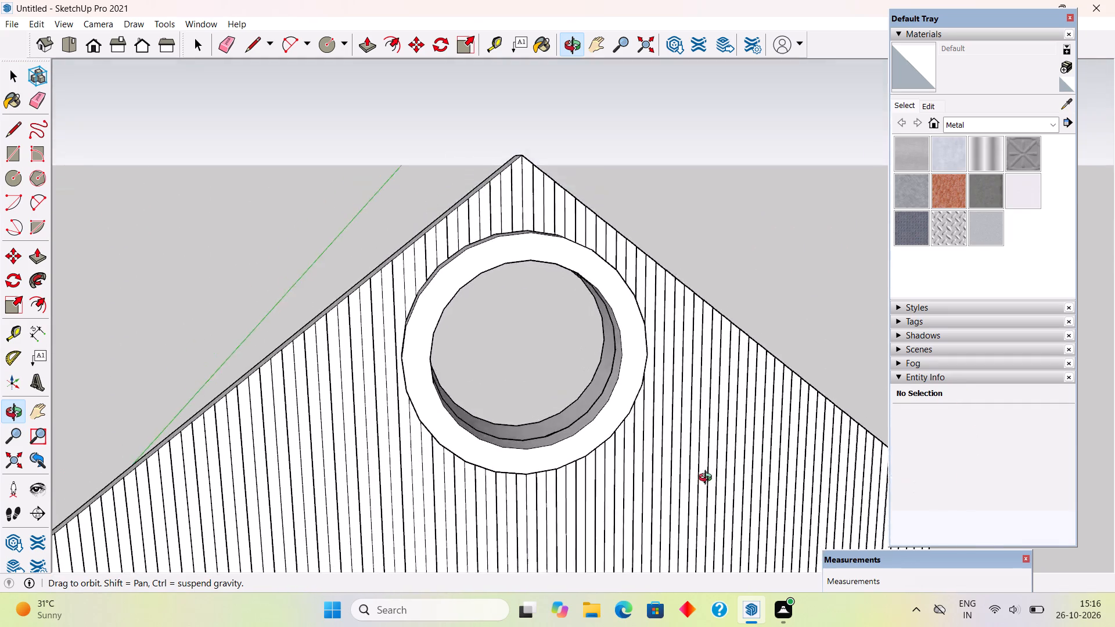
middle_click_drag(708, 479, 600, 493)
triple_click(521, 454)
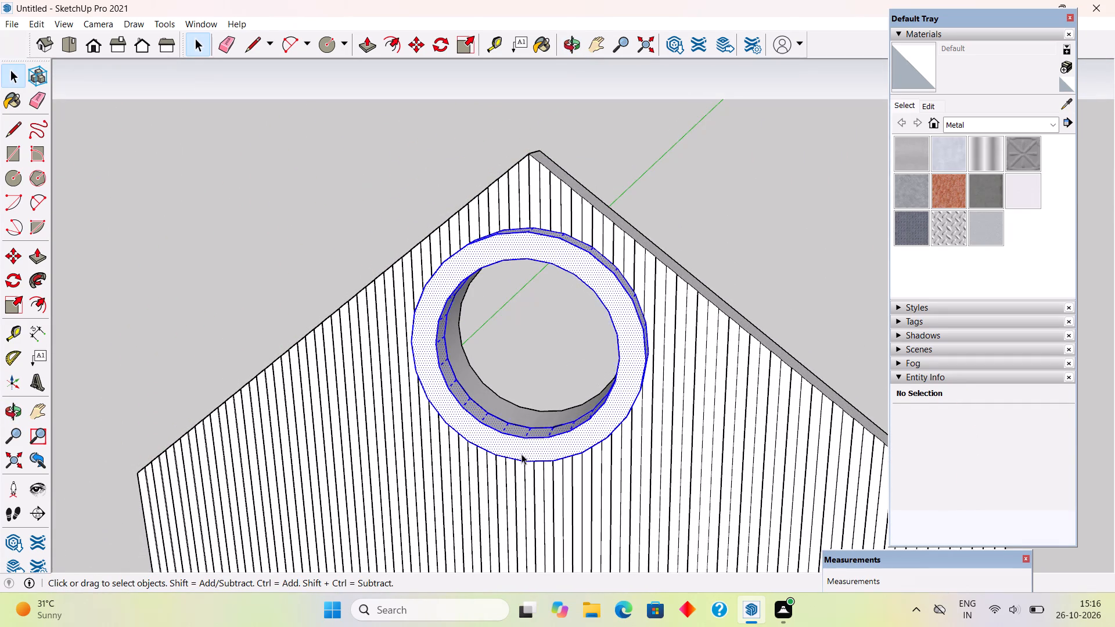
right_click(521, 454)
left_click(576, 308)
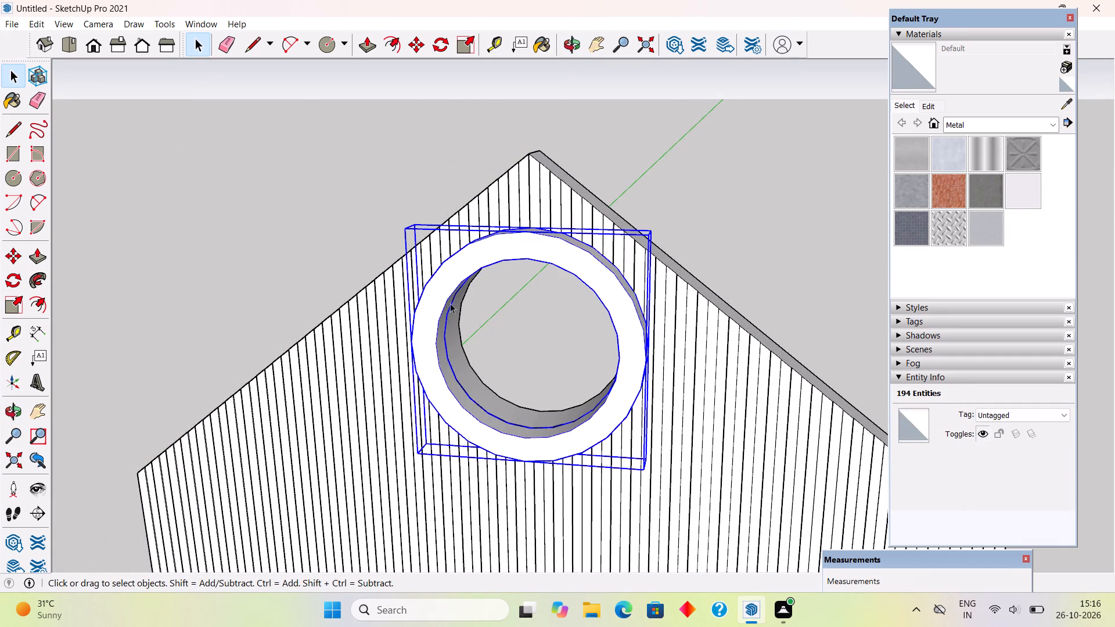
left_click(303, 215)
middle_click_drag(433, 352, 680, 338)
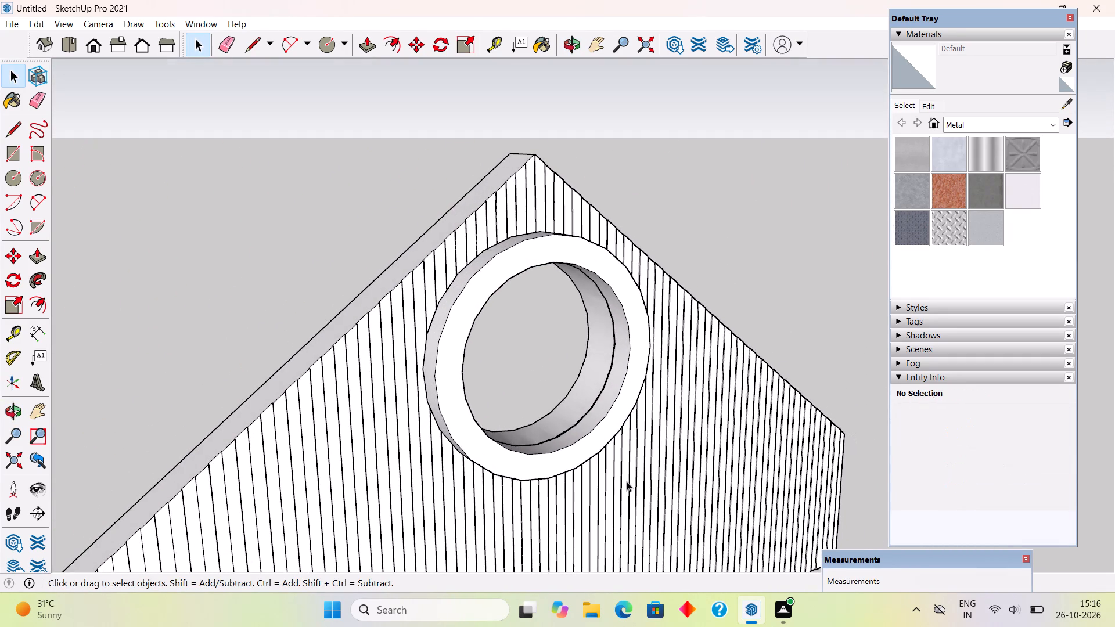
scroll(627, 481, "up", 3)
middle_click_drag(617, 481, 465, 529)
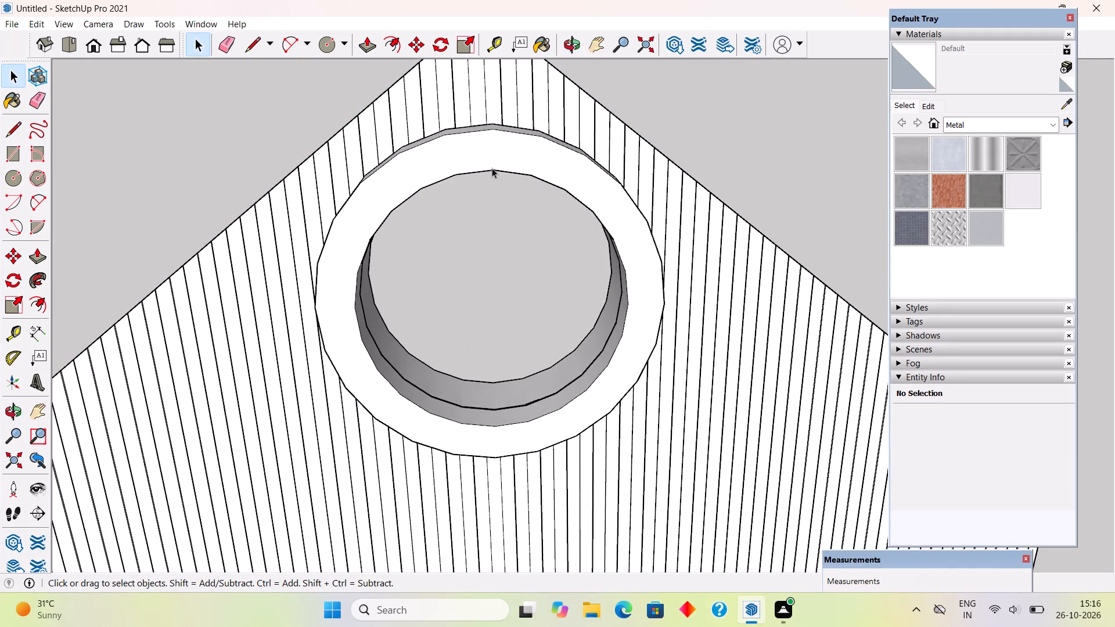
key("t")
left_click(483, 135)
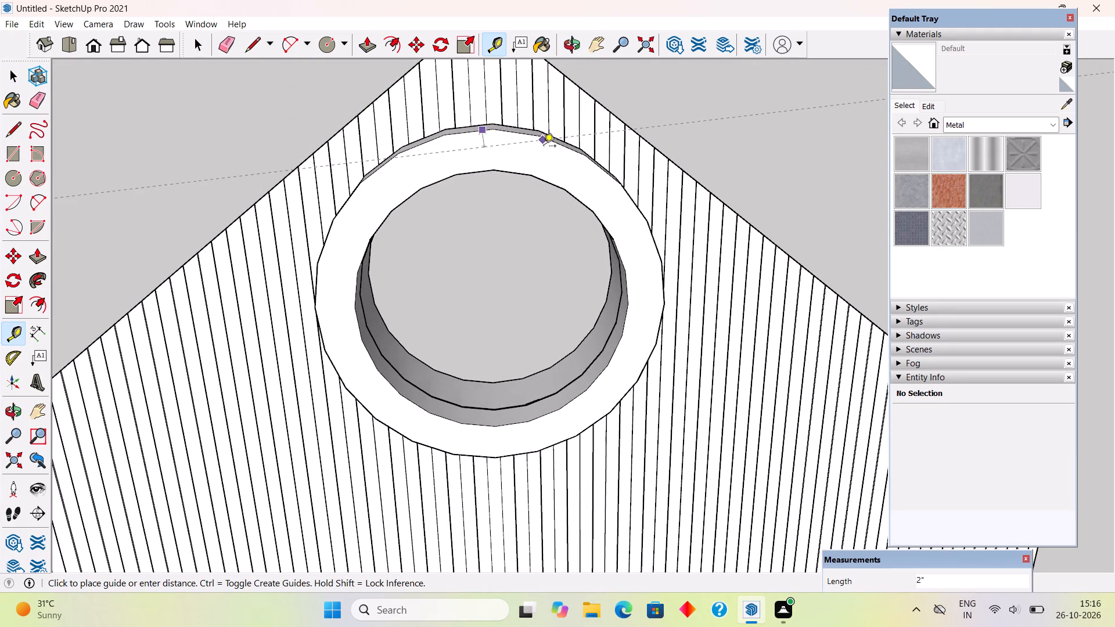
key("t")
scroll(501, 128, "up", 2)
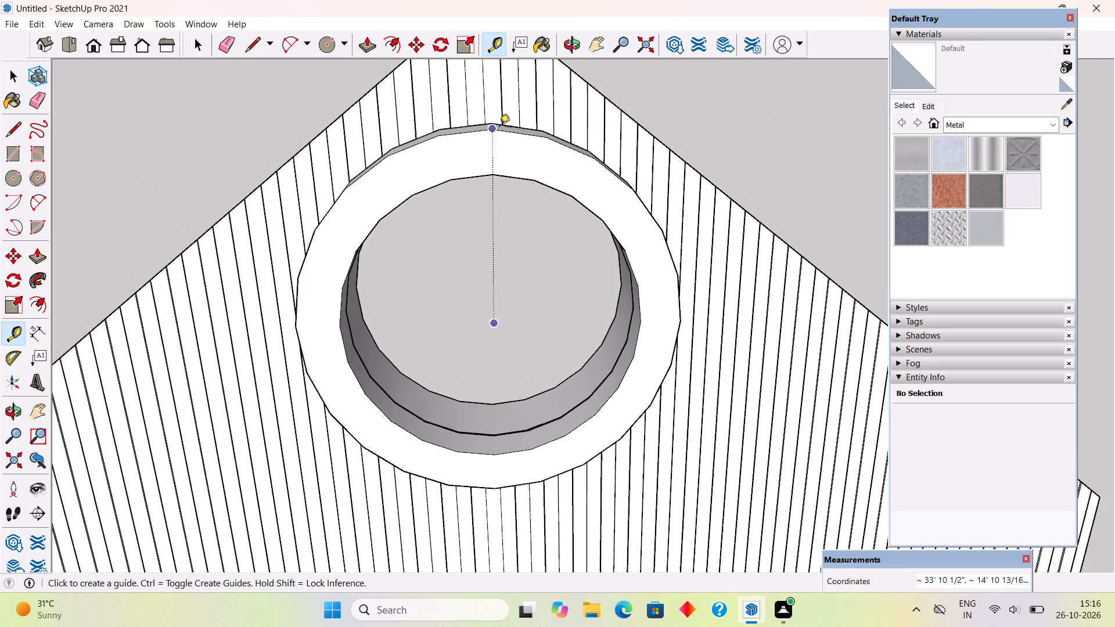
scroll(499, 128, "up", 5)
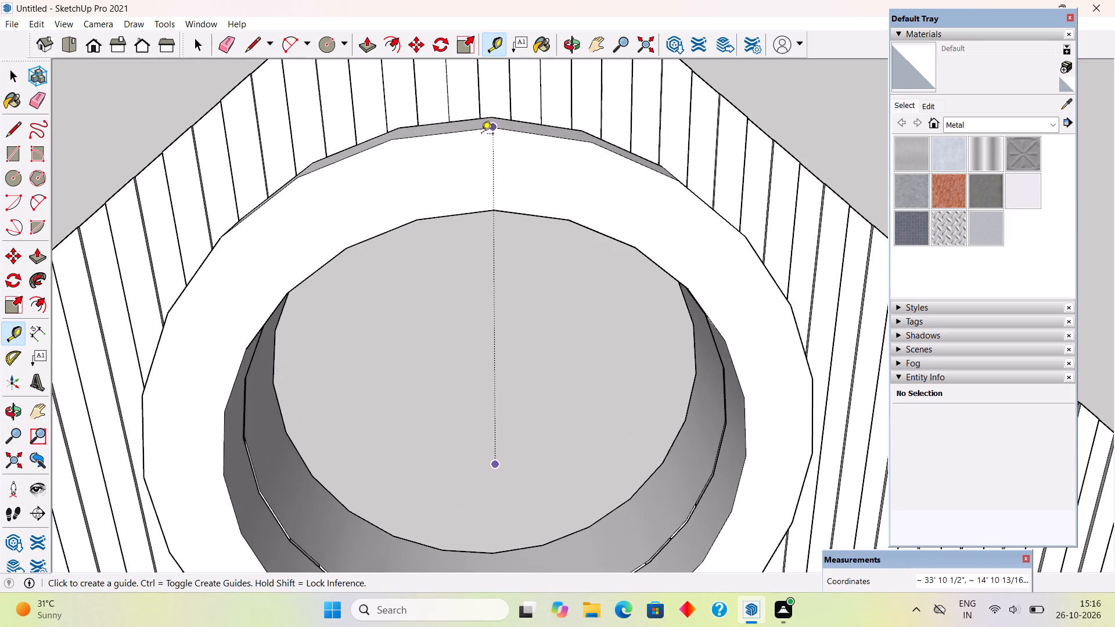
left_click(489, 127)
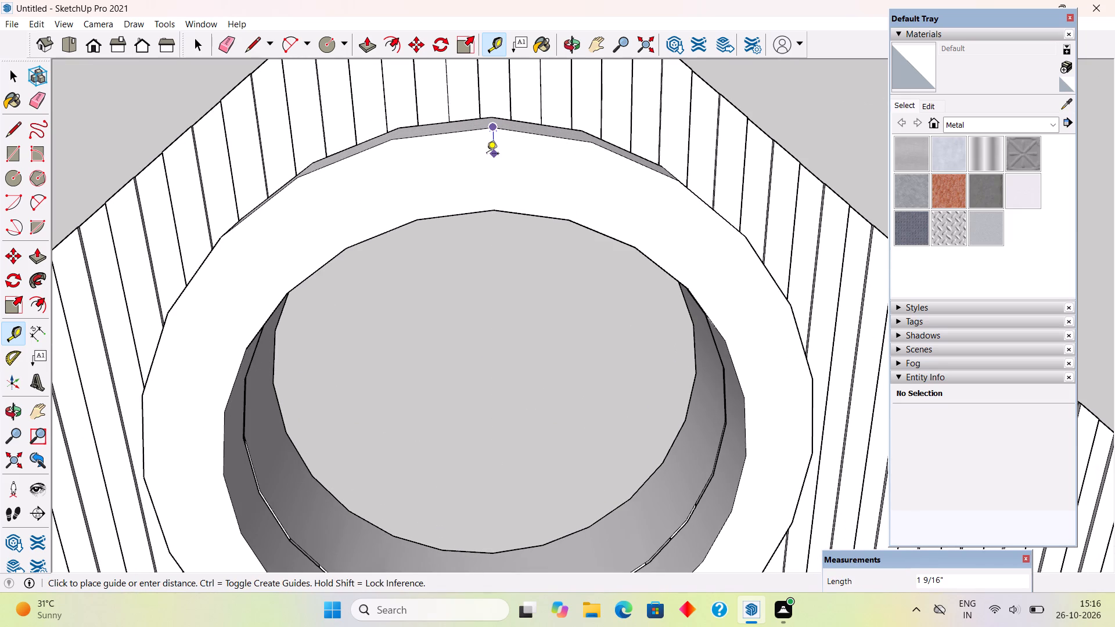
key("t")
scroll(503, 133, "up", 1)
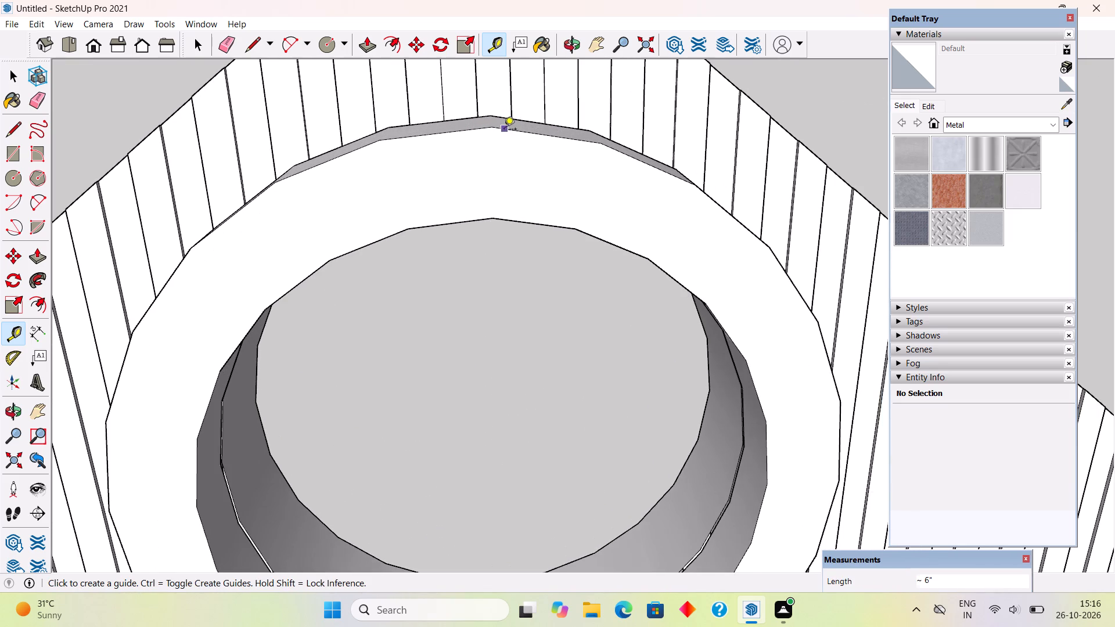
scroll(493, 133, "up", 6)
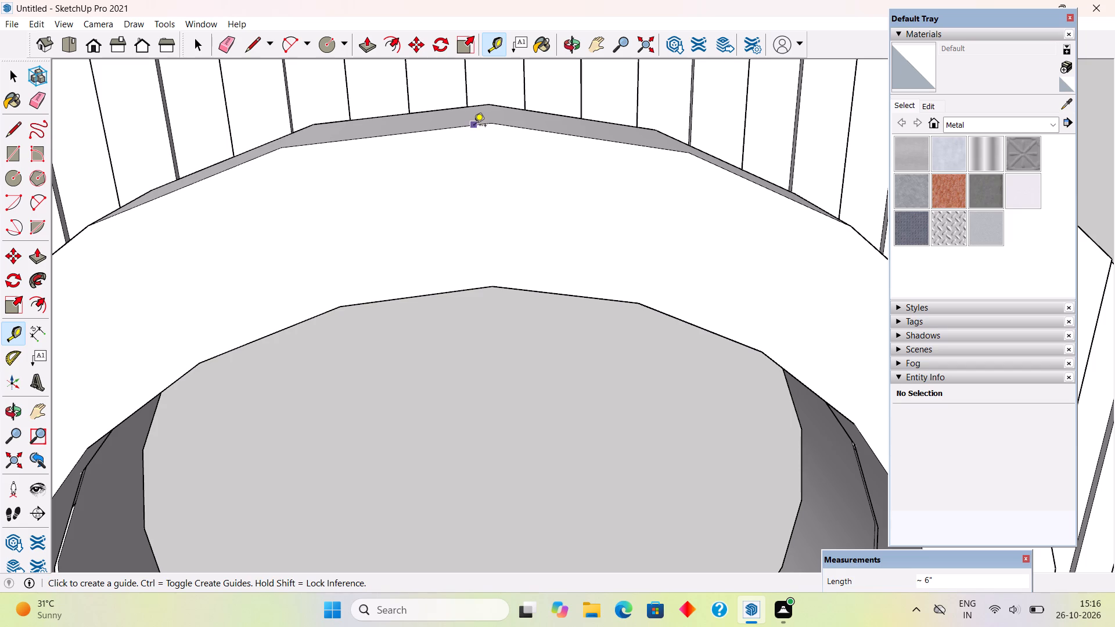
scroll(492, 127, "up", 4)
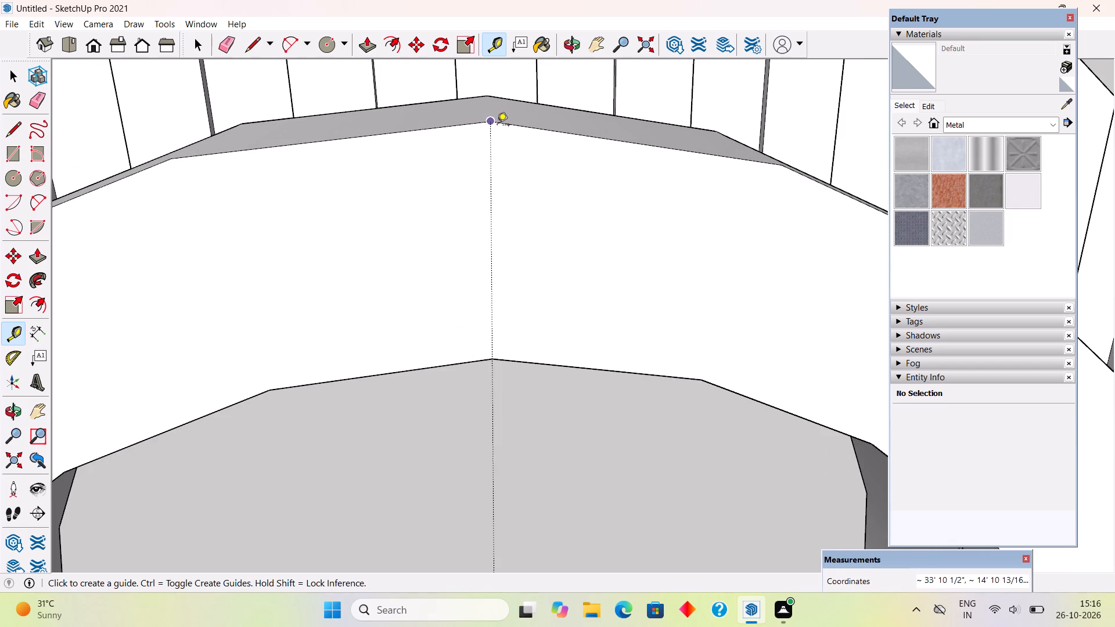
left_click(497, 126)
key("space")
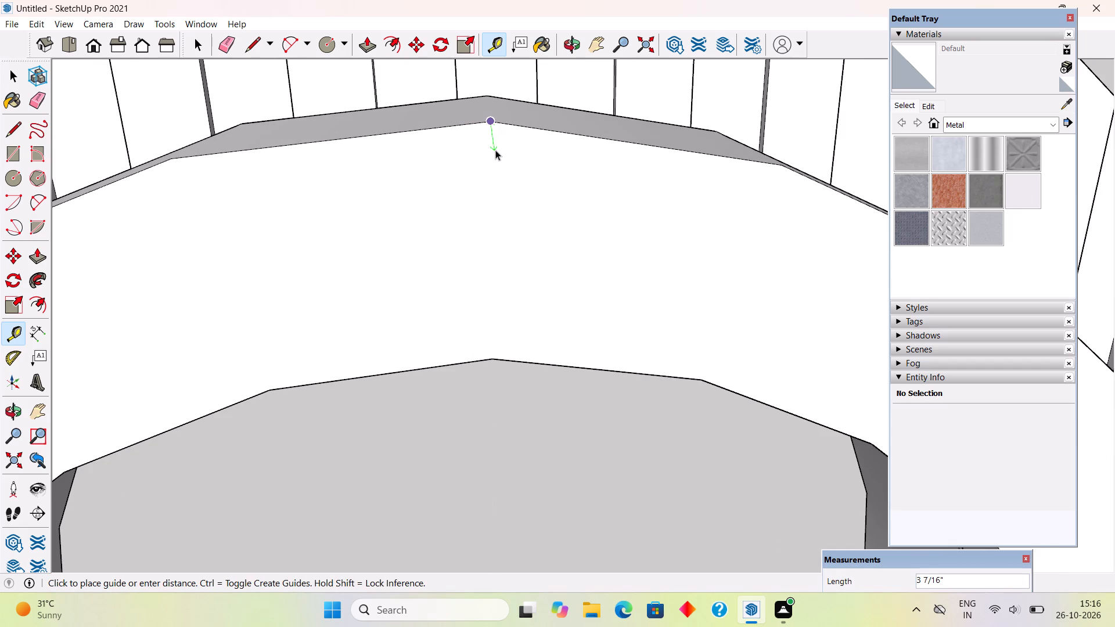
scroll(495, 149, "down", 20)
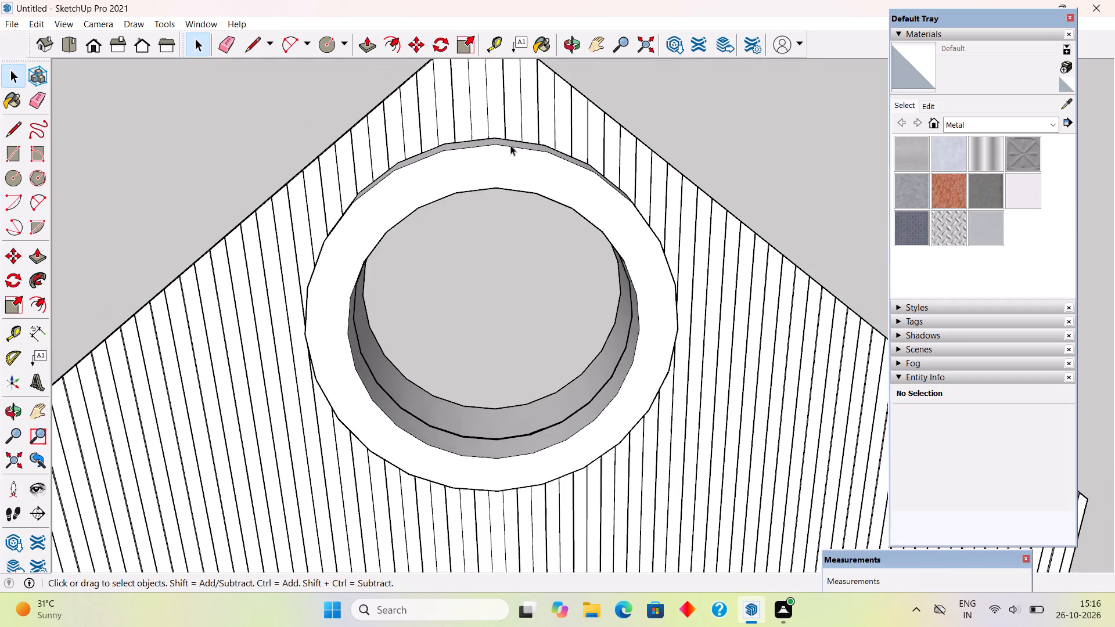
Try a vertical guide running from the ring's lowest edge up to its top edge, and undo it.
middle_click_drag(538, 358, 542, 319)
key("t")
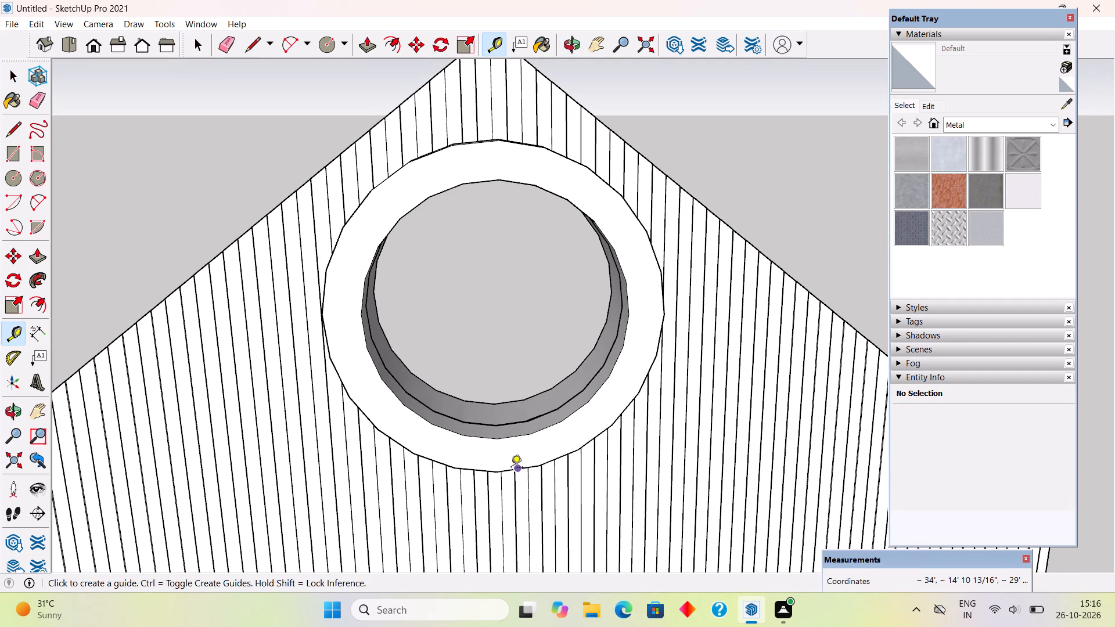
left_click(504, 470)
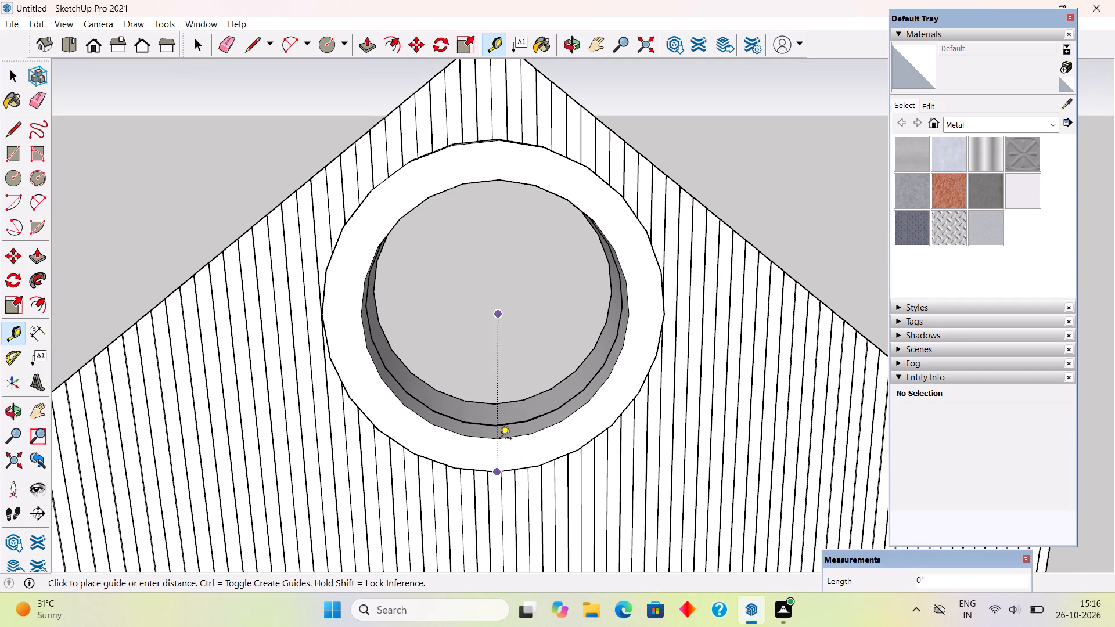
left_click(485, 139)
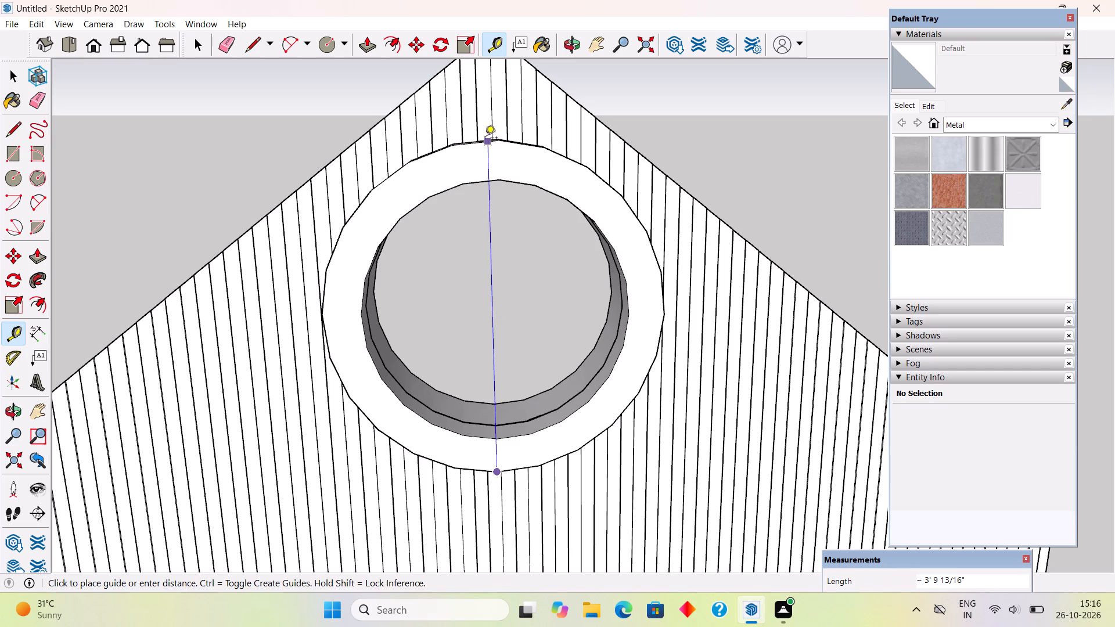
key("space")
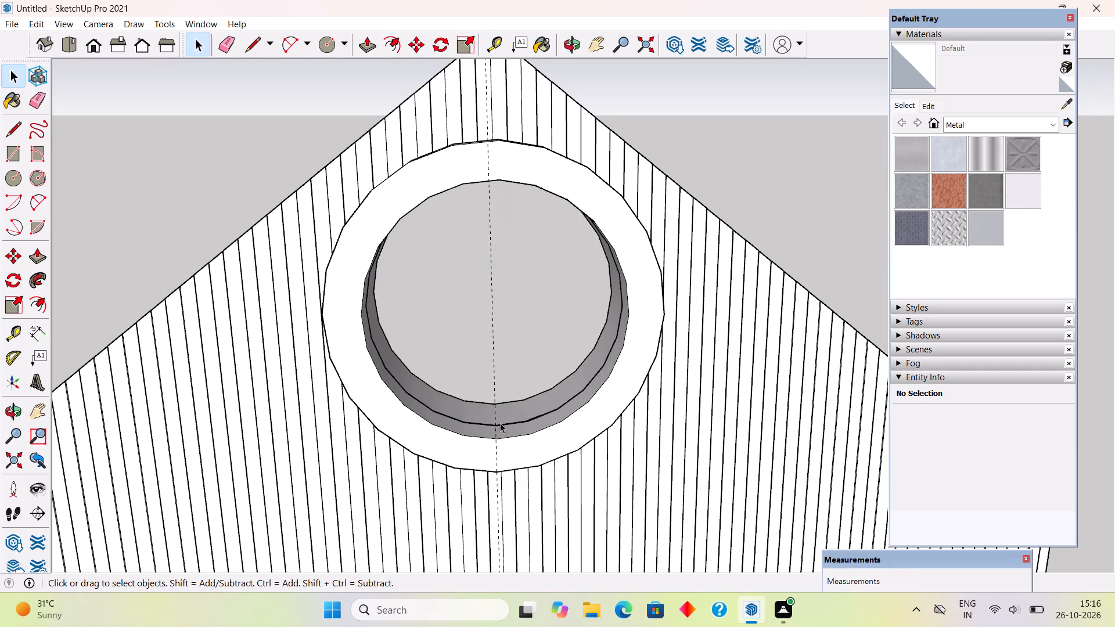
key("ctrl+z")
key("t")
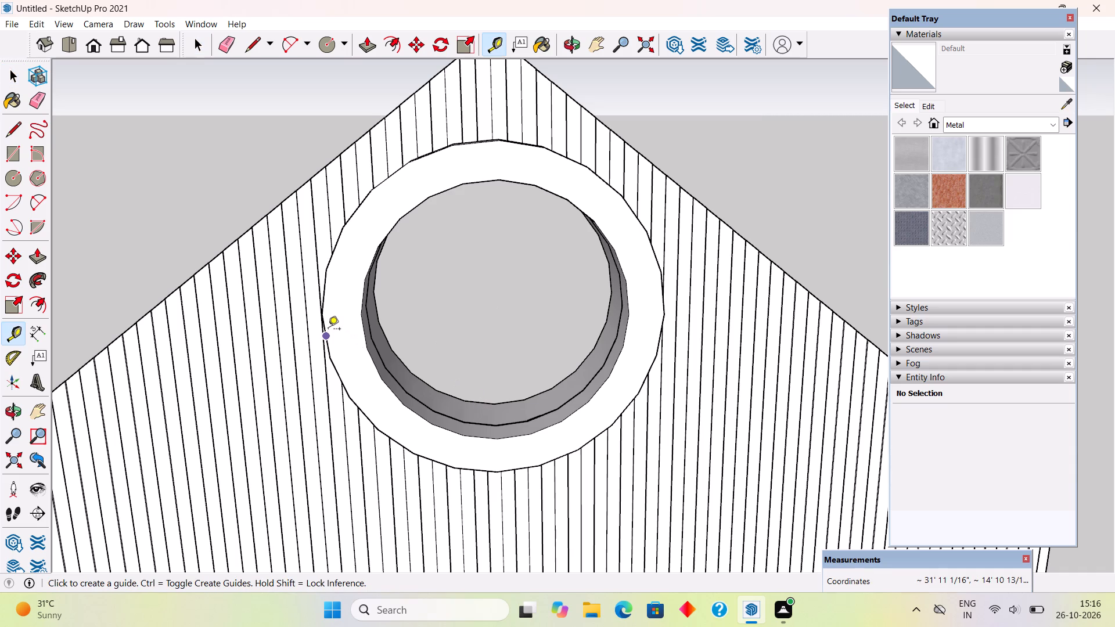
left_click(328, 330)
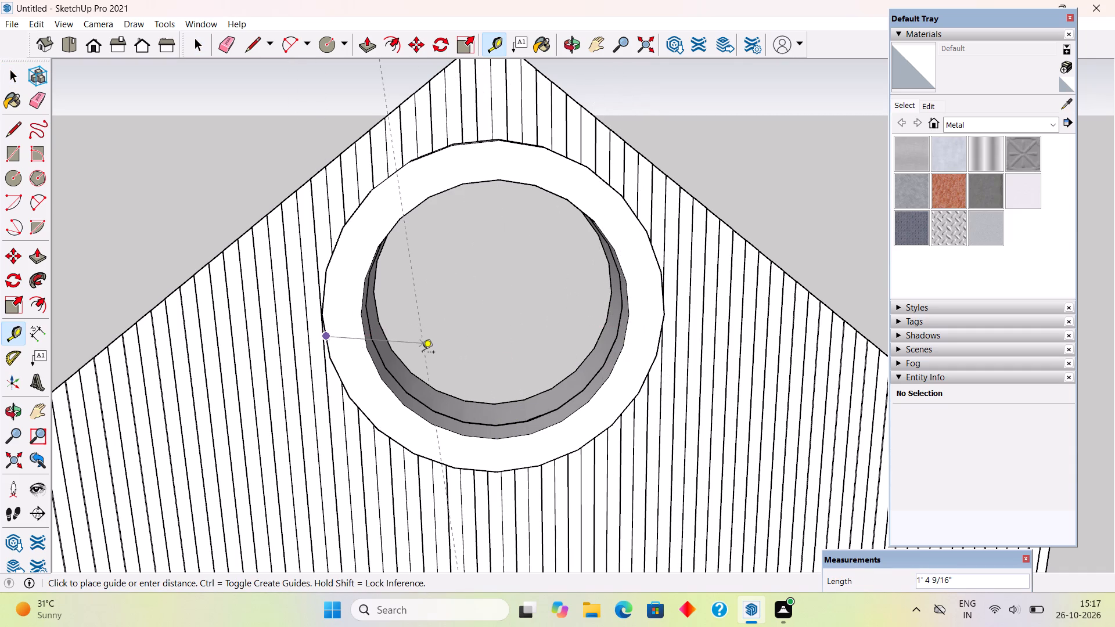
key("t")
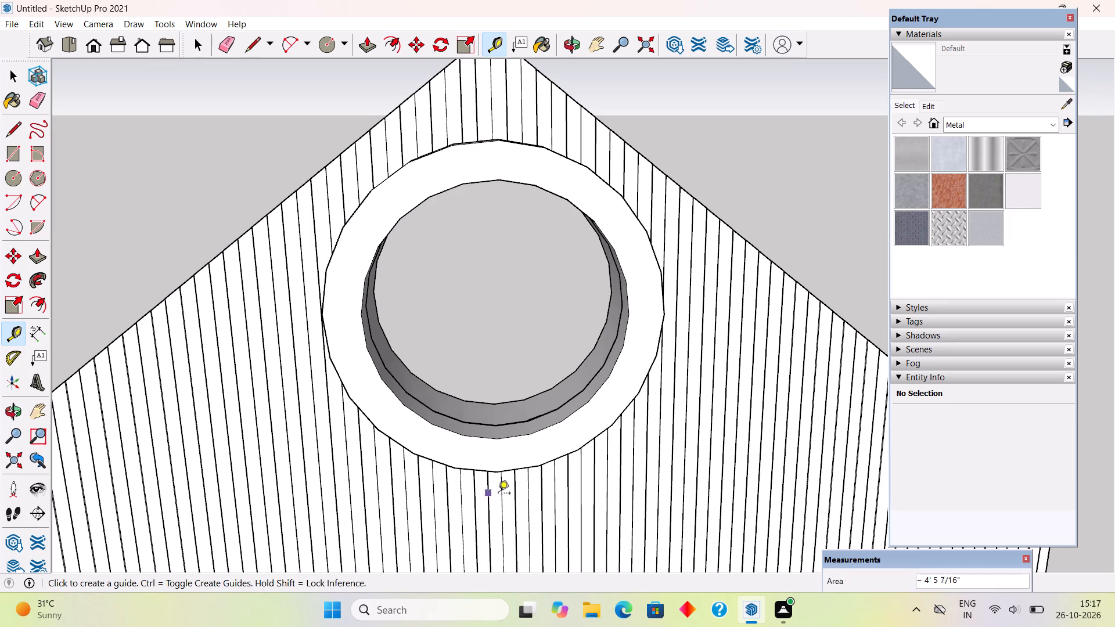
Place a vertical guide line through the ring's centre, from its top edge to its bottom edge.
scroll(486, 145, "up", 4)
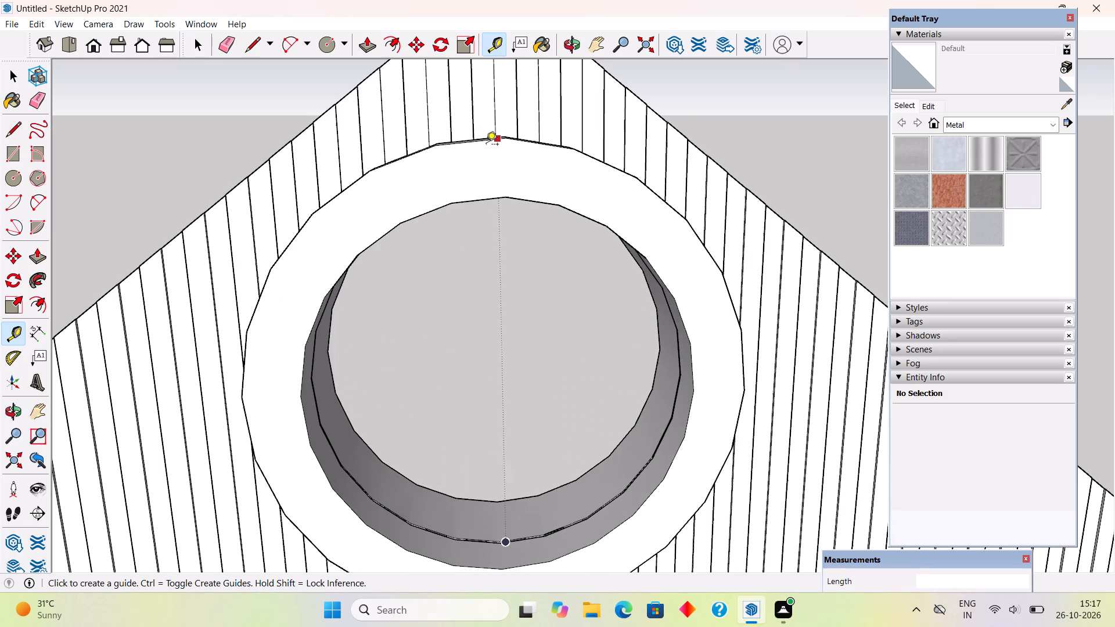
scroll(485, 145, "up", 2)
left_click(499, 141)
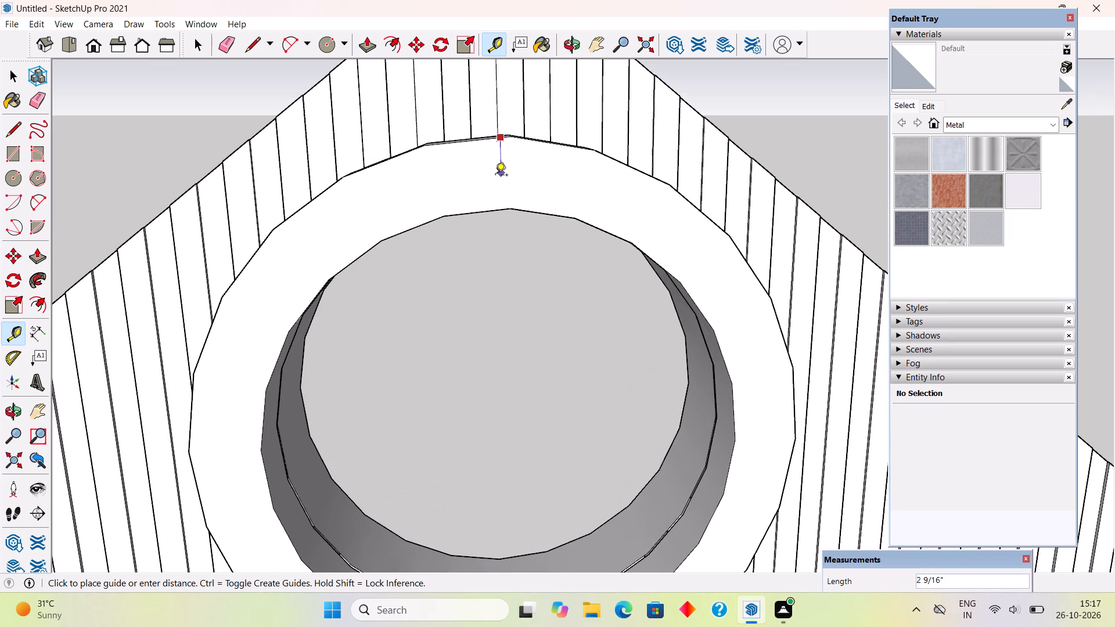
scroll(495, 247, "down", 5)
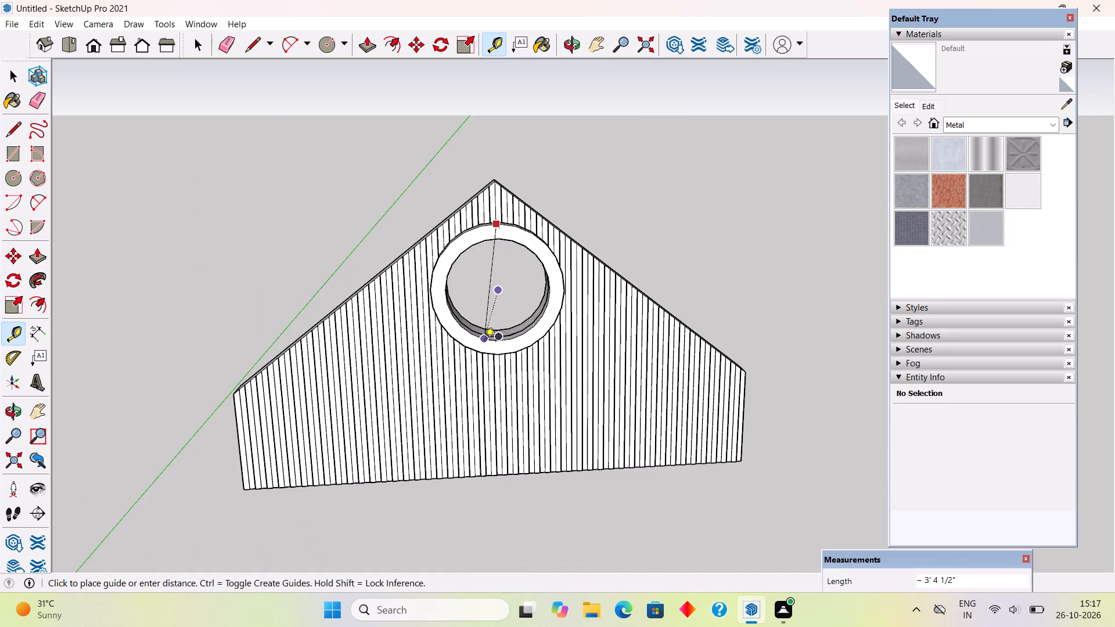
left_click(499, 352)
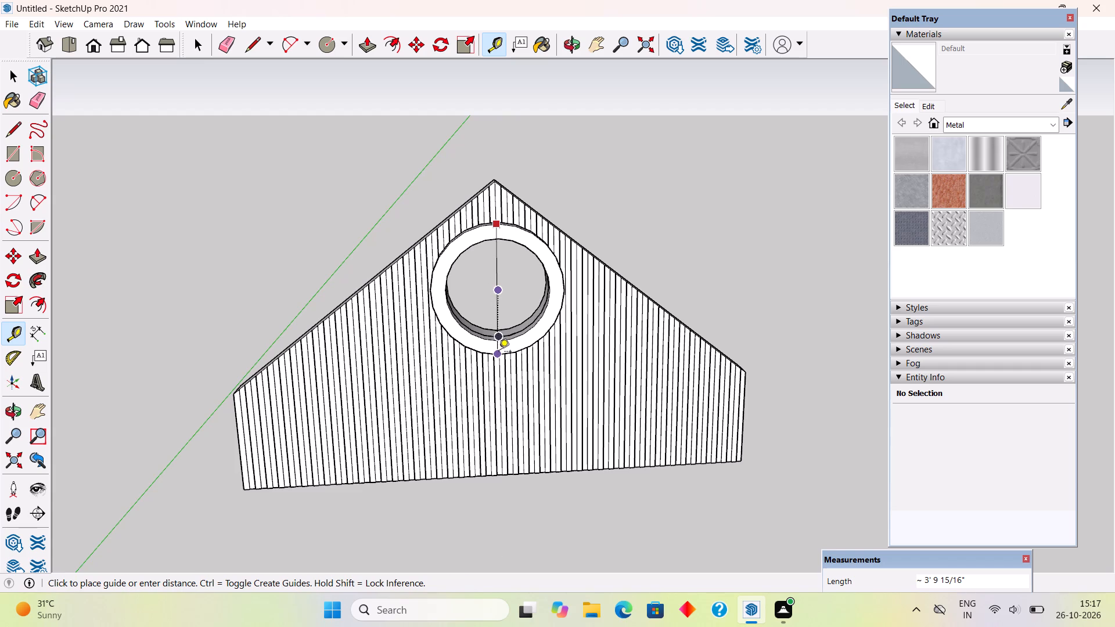
Place a horizontal guide line across the middle of the ring, between its two outer side edges.
scroll(494, 246, "up", 5)
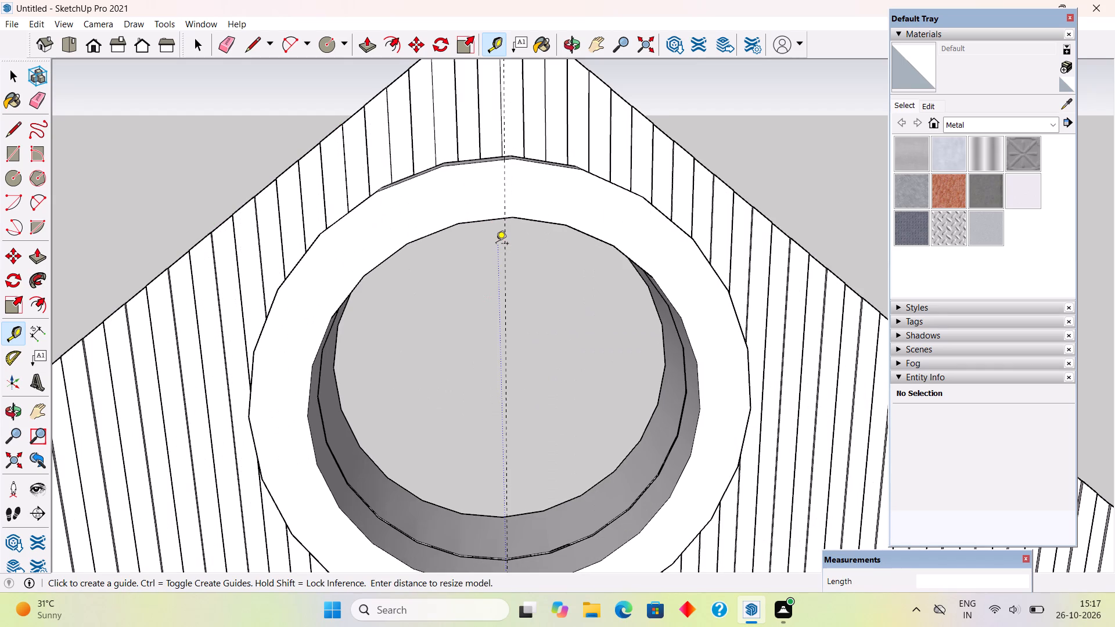
left_click(250, 423)
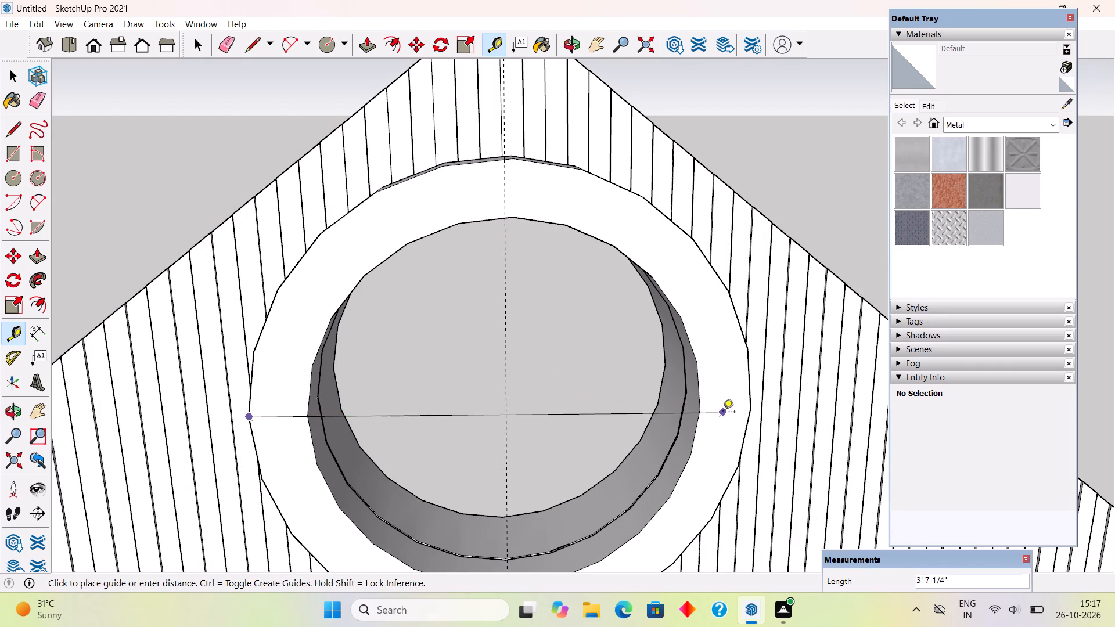
left_click(748, 398)
scroll(560, 417, "down", 4)
key("space")
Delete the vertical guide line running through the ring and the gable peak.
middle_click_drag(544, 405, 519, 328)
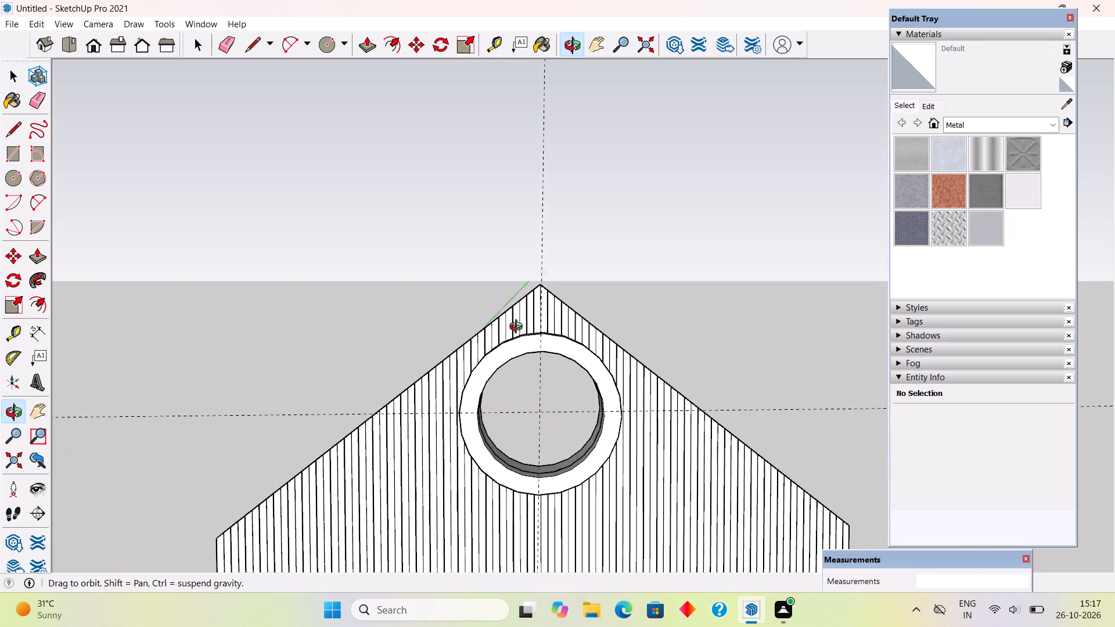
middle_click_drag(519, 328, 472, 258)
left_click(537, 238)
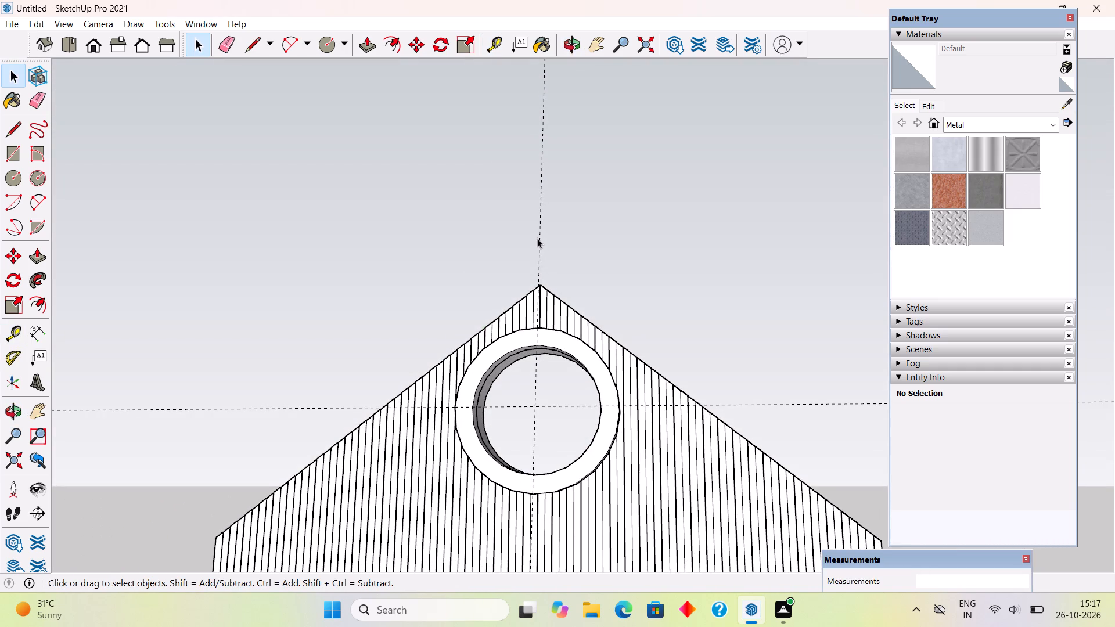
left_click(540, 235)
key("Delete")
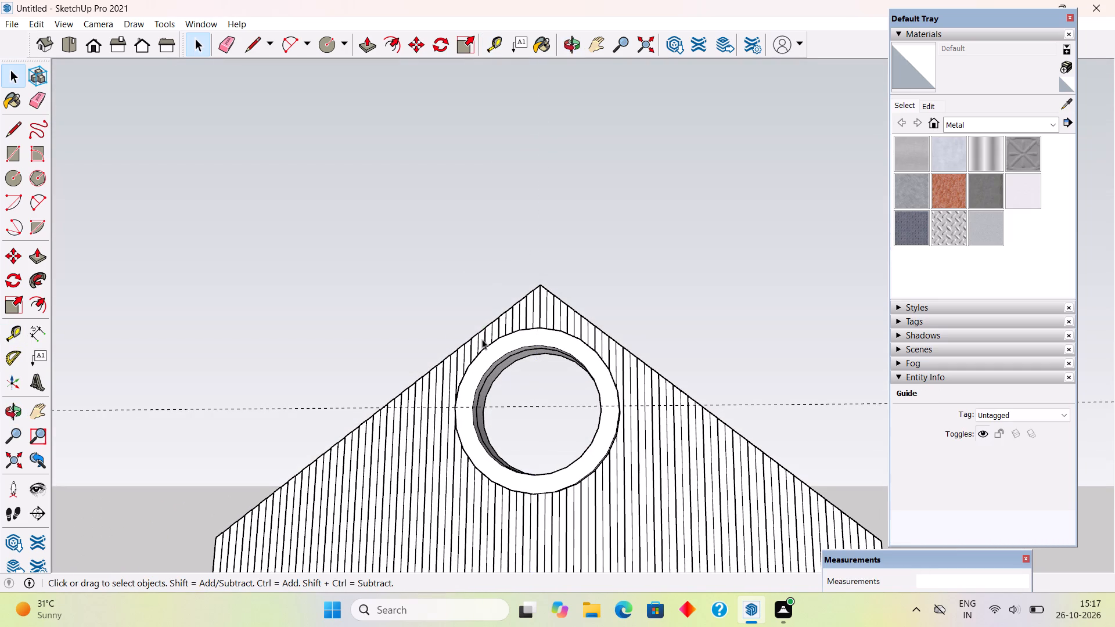
Copy the horizontal guide upward along the blue axis as an array of 20 copies spaced 2" apart.
middle_click_drag(488, 349, 588, 433)
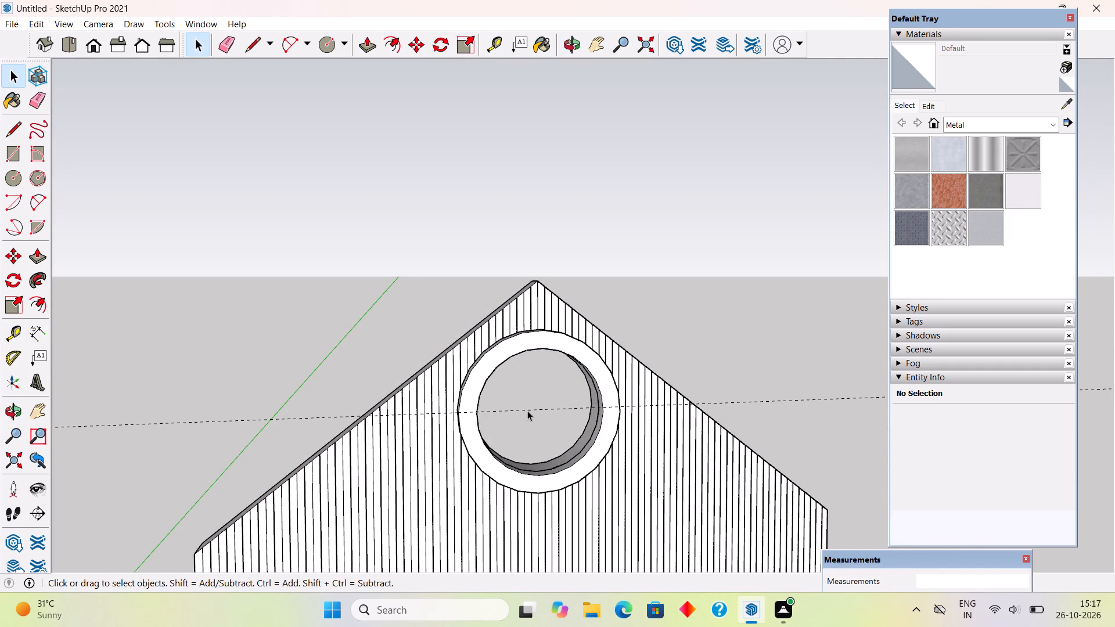
left_click(527, 410)
key("m")
left_click(527, 410)
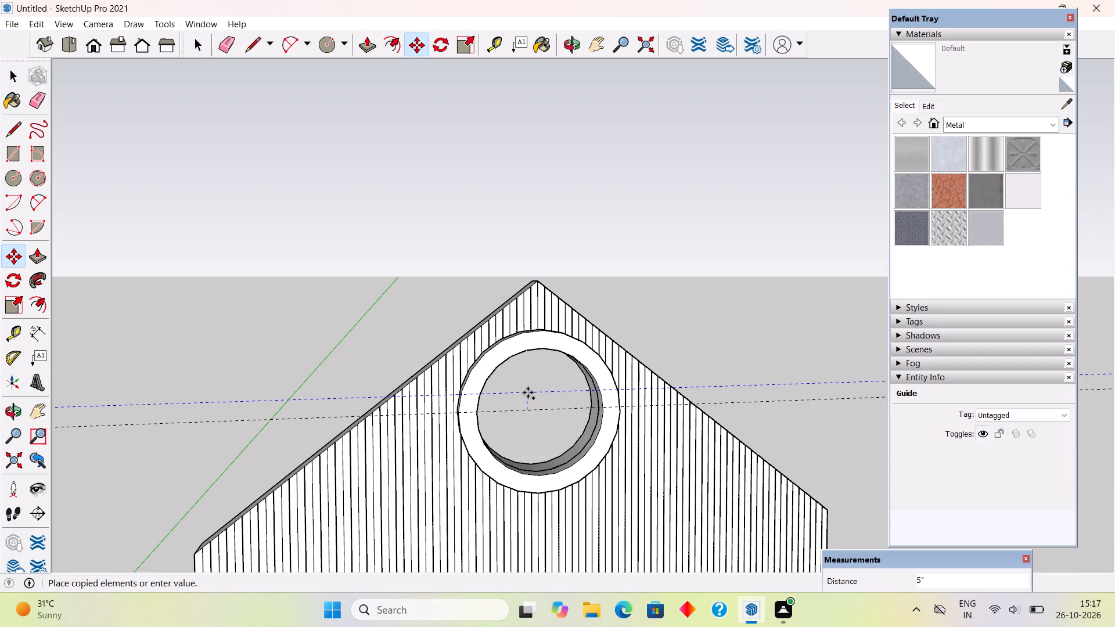
type("2\"")
key("Return")
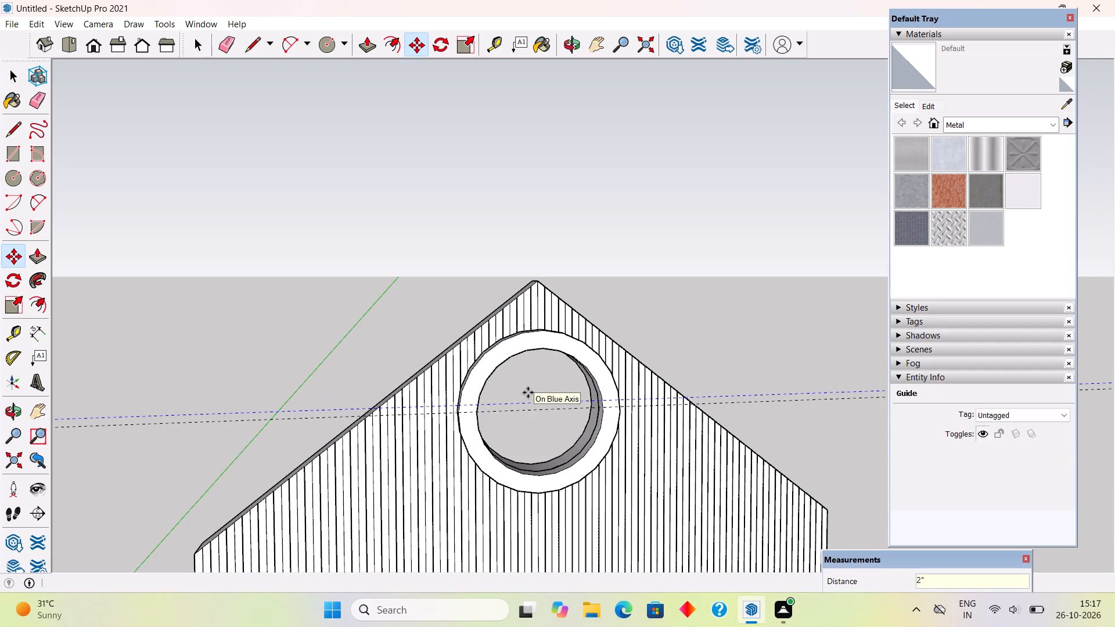
key("x")
type("20")
key("Return")
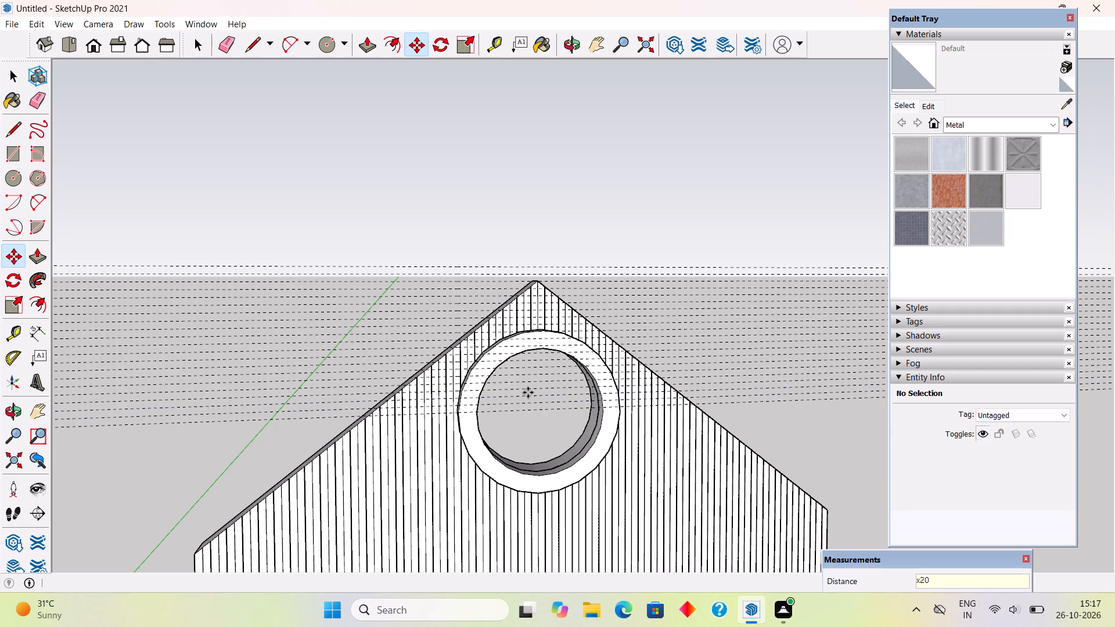
Copy the horizontal guide through the ring downward along the blue axis as an array of 15 copies spaced 2" apart.
left_click(528, 410)
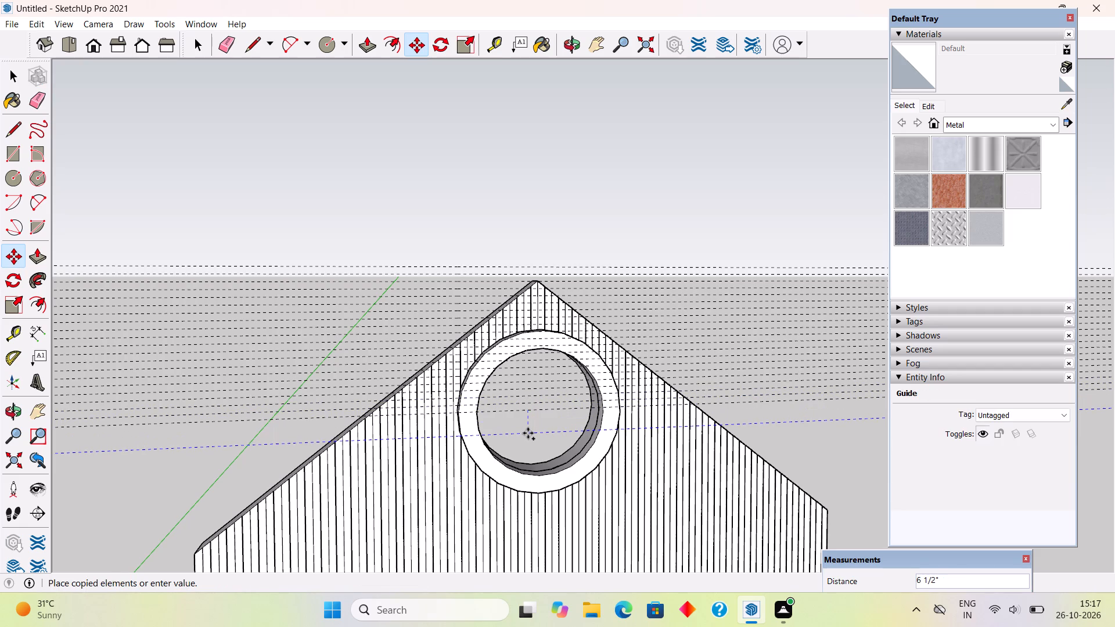
type("2\"")
key("Return")
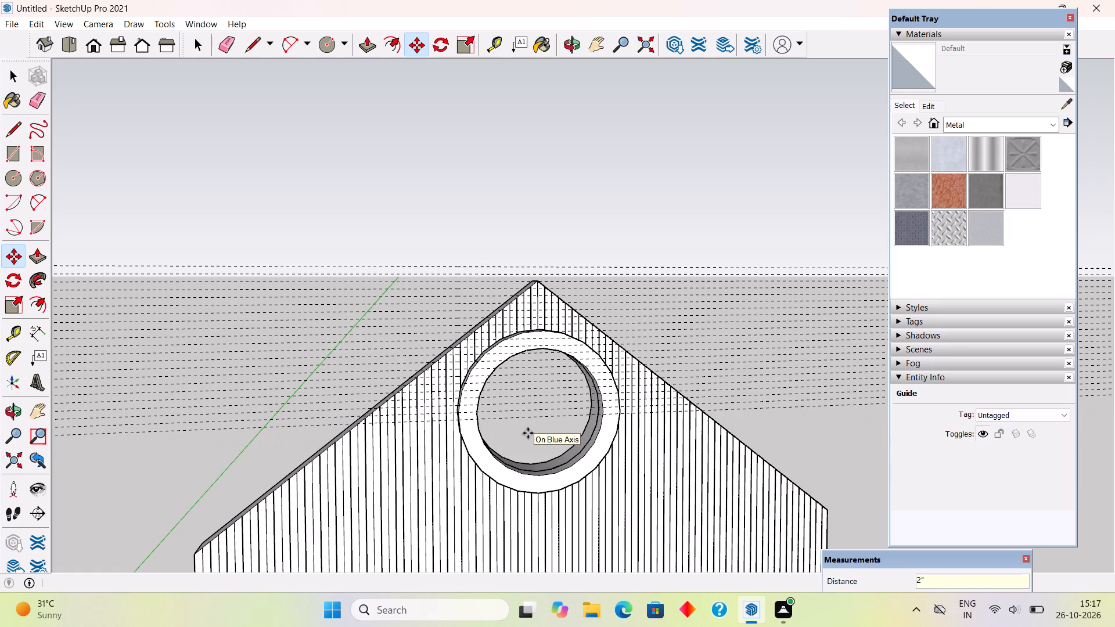
key("x")
key("1")
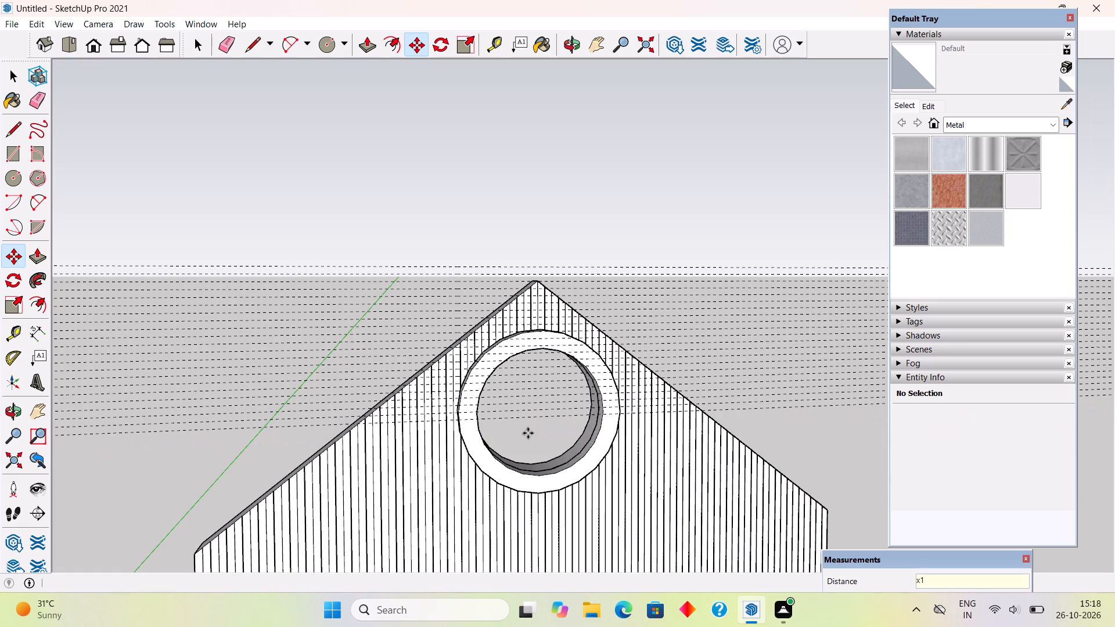
key("5")
key("Return")
key("space")
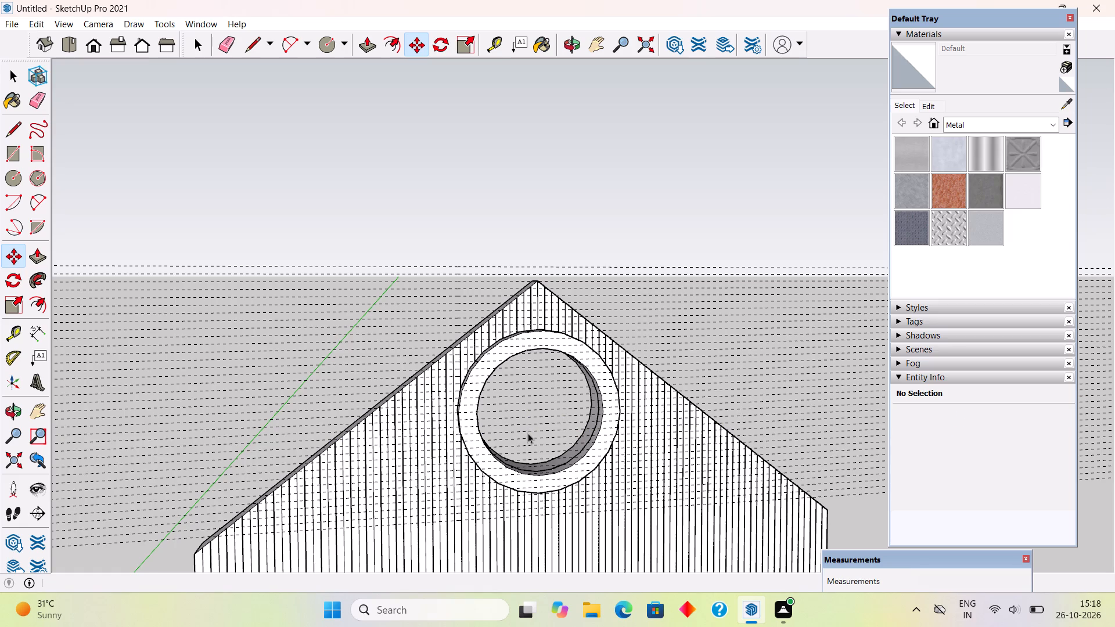
Open the ring frame group around the round opening for editing.
scroll(534, 436, "up", 4)
scroll(397, 363, "down", 3)
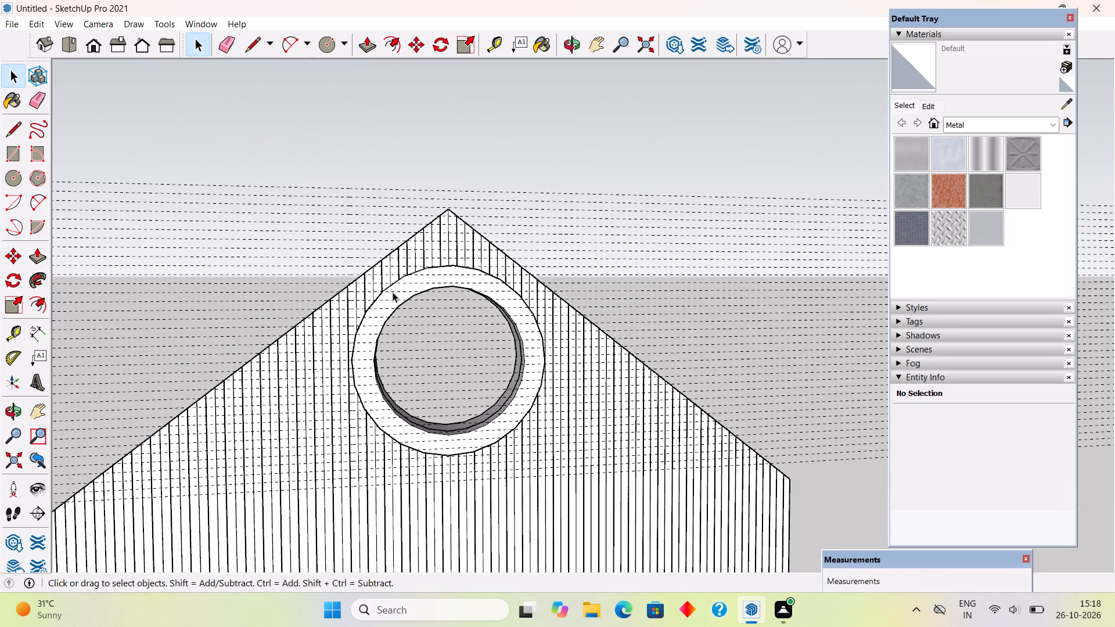
triple_click(393, 292)
scroll(387, 304, "up", 5)
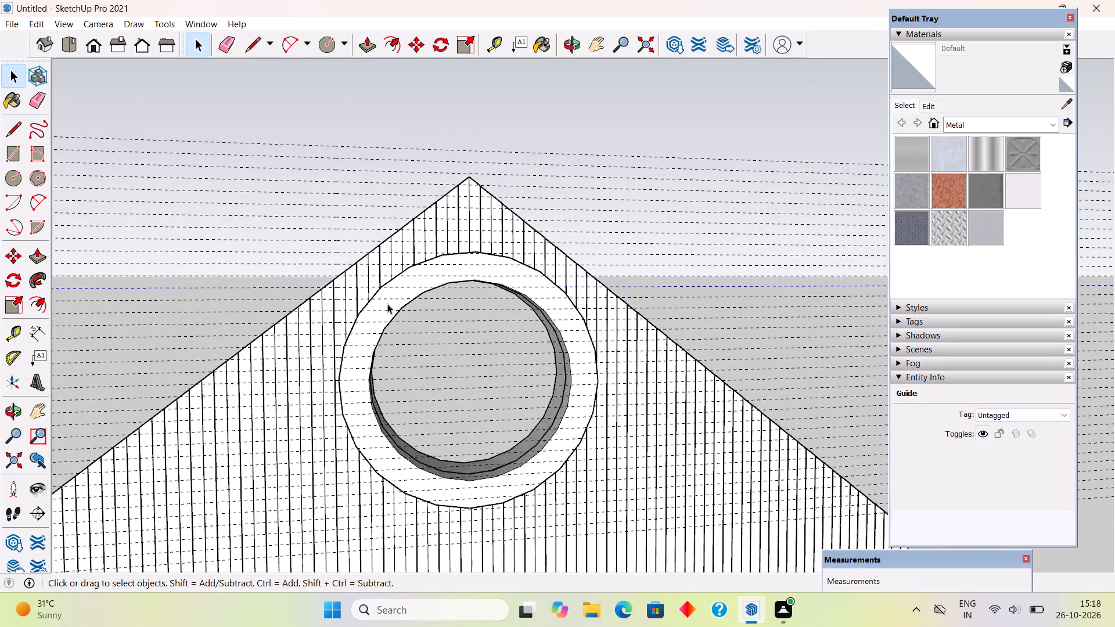
scroll(387, 304, "up", 1)
triple_click(387, 303)
scroll(393, 308, "up", 4)
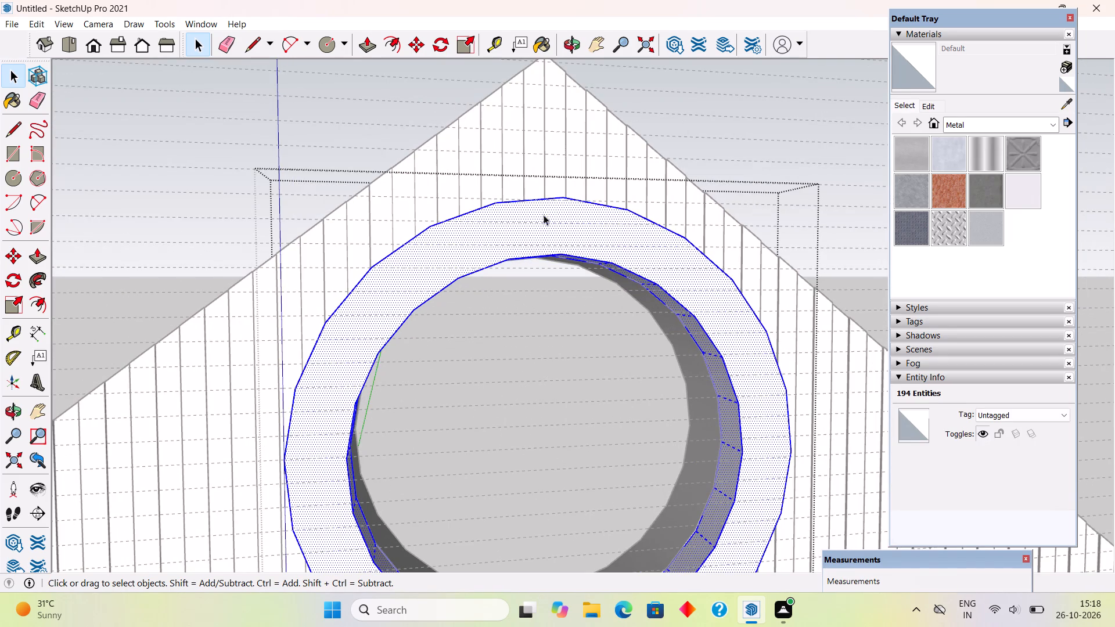
scroll(577, 215, "up", 5)
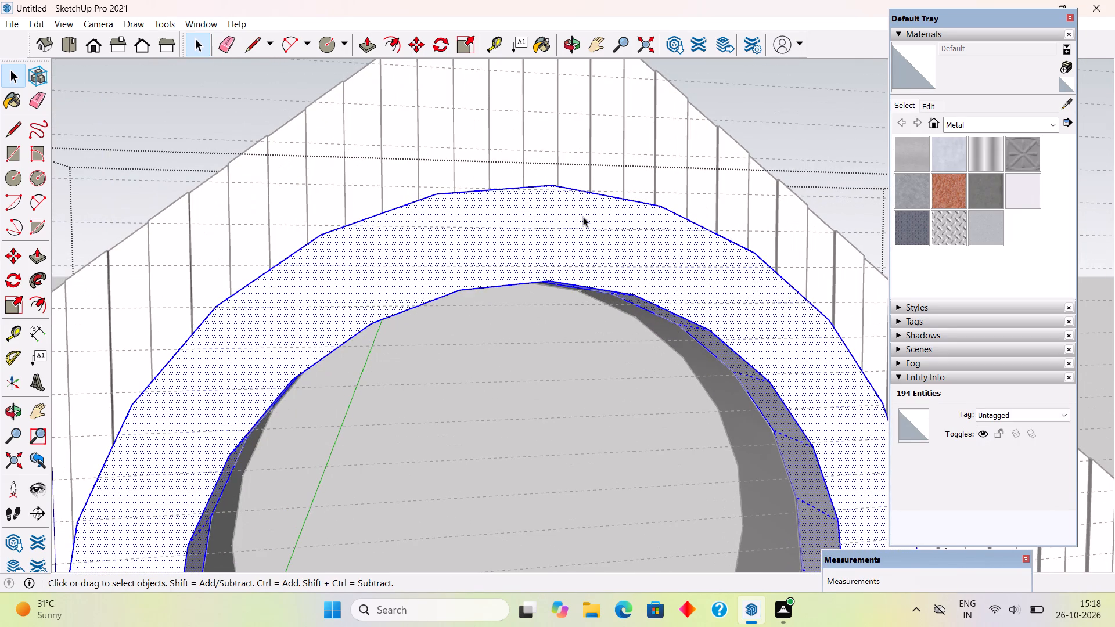
Draw three horizontal lines across the top of the ring's face along the upper three guides, each between its outer edges.
key("l")
scroll(514, 193, "up", 10)
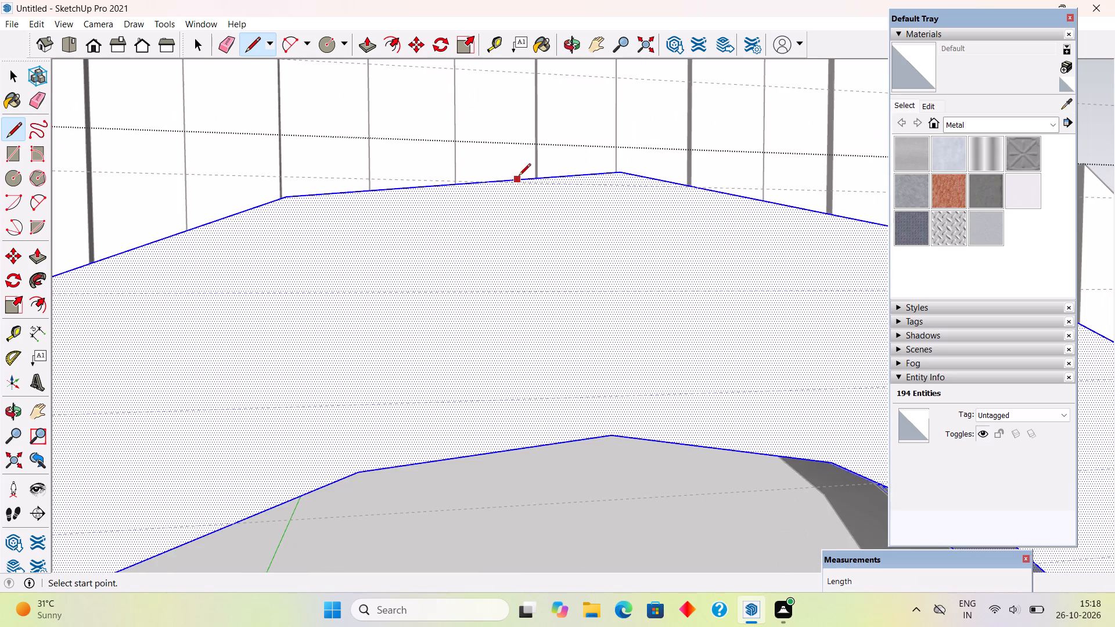
left_click(493, 184)
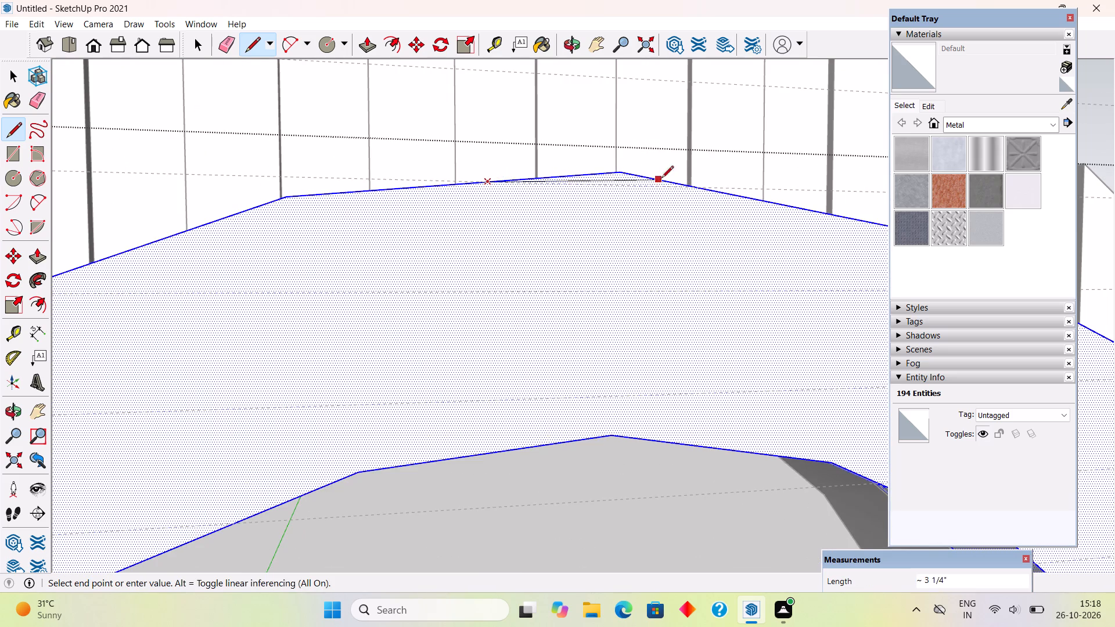
left_click(696, 191)
scroll(625, 216, "down", 4)
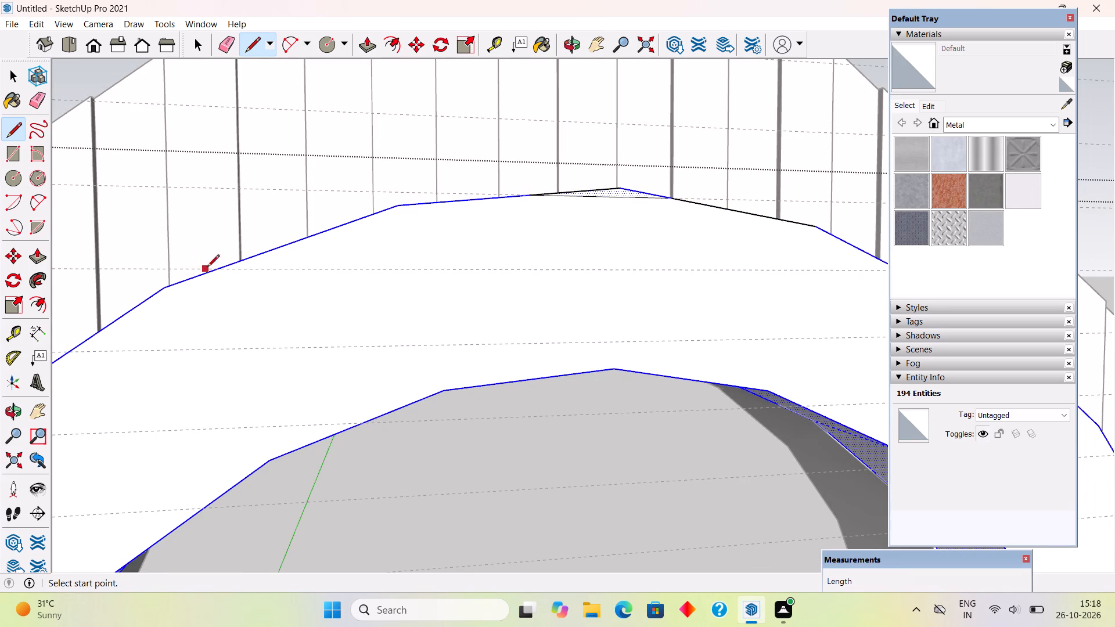
left_click(216, 271)
scroll(146, 269, "down", 5)
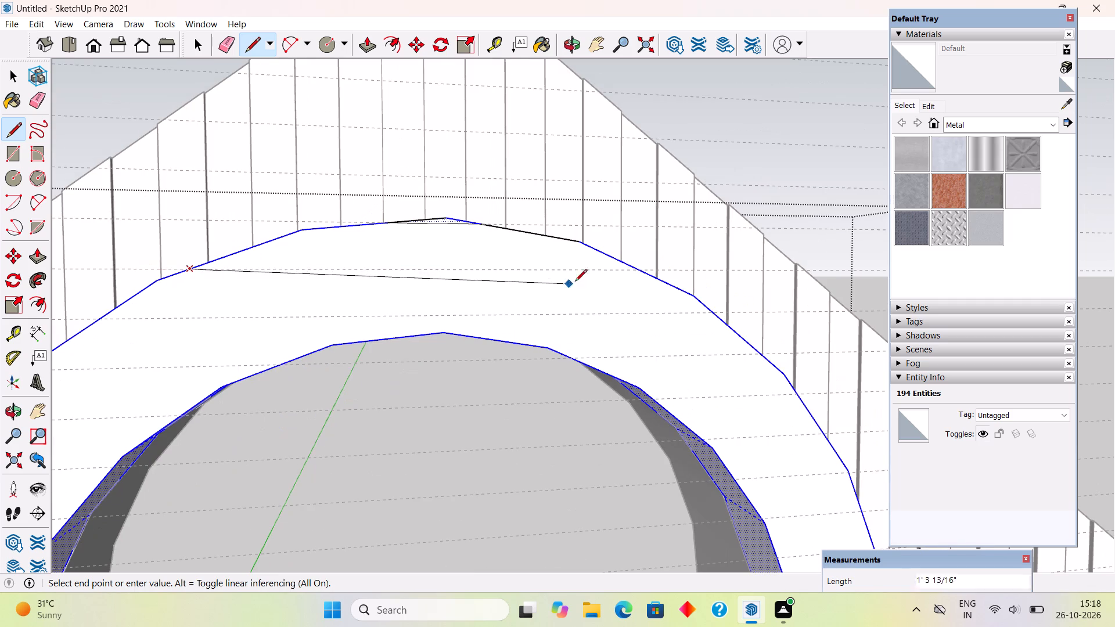
left_click(635, 271)
scroll(485, 300, "down", 3)
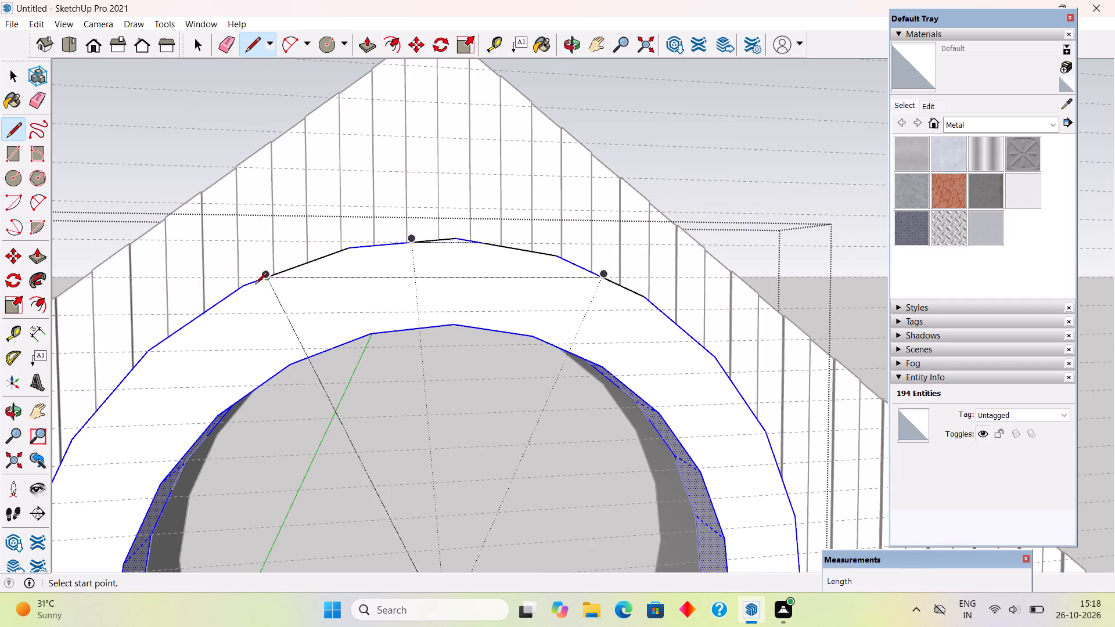
left_click(201, 313)
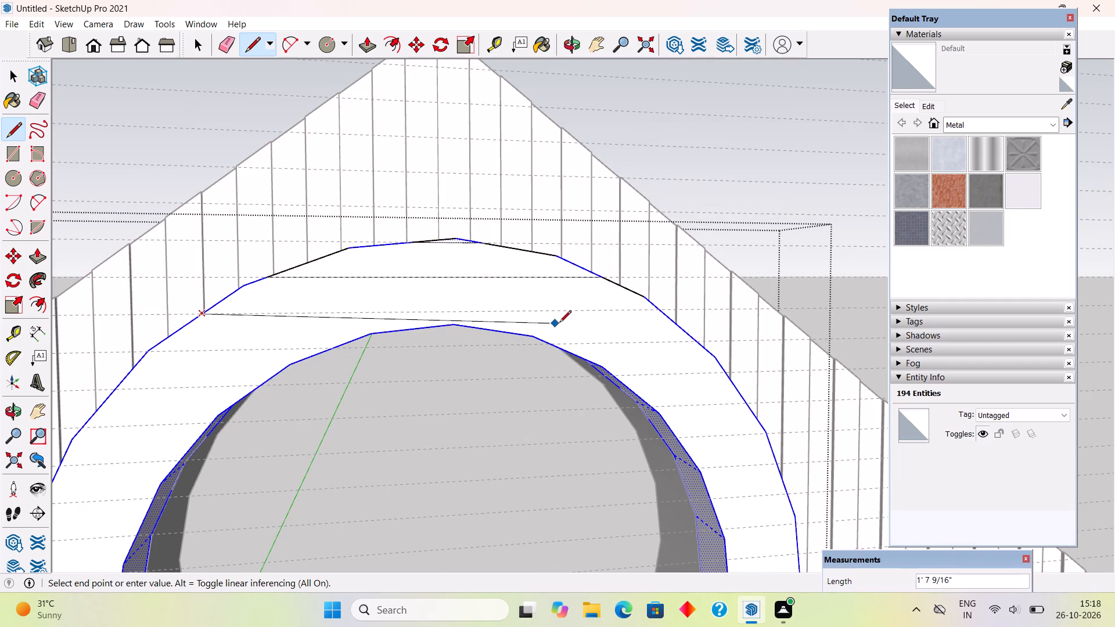
left_click(661, 308)
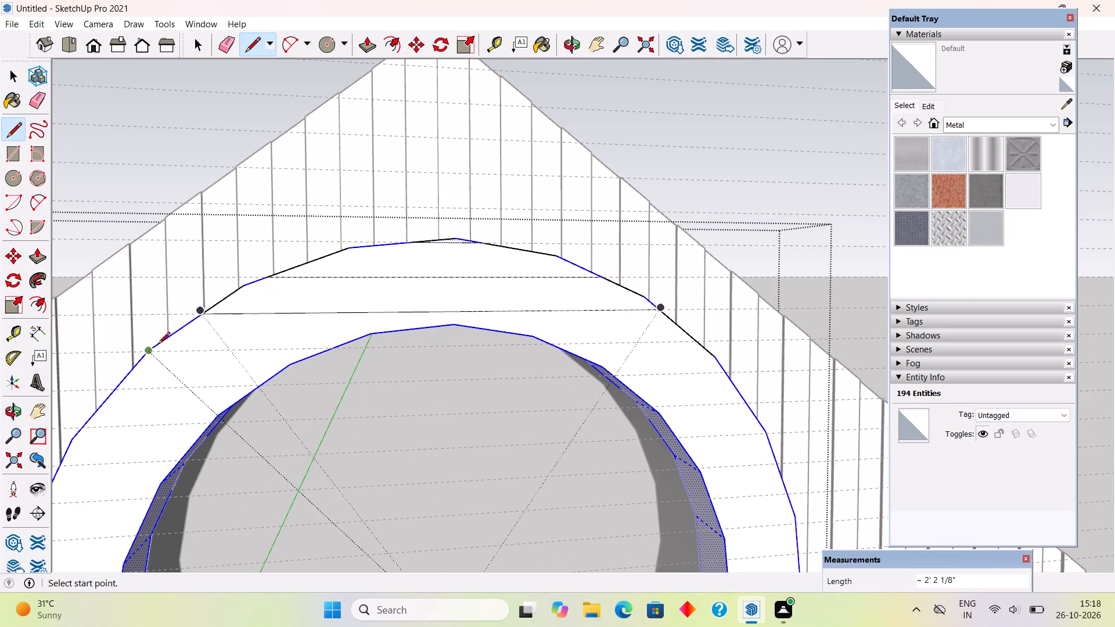
Draw a line about 9 9/16" long along the fourth guide, from the ring's inner edge to its left outer edge.
left_click(146, 353)
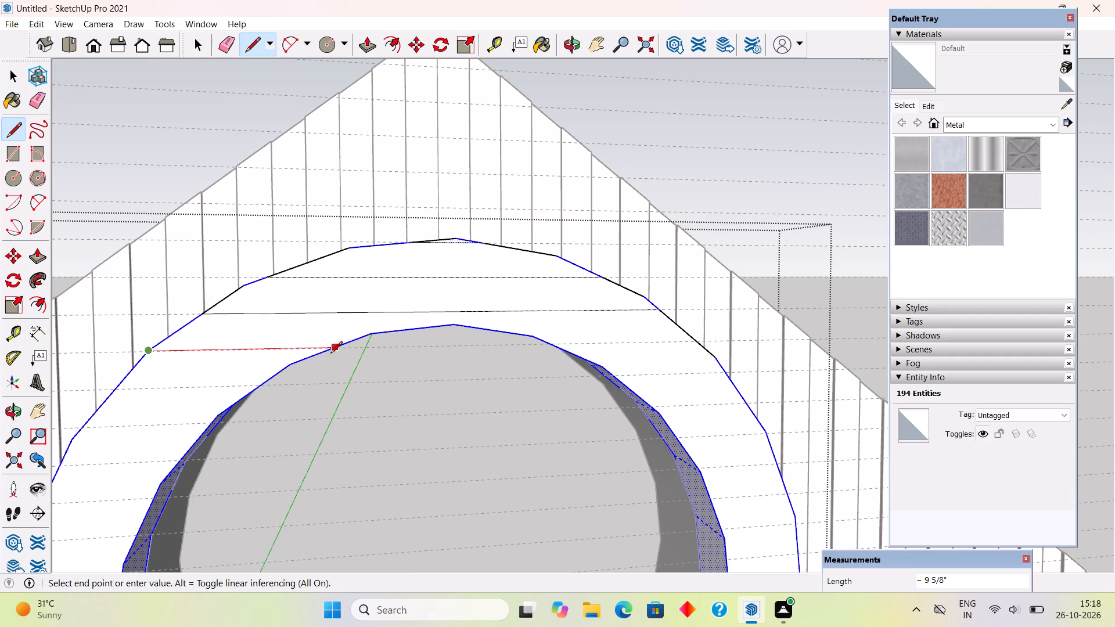
scroll(329, 354, "up", 5)
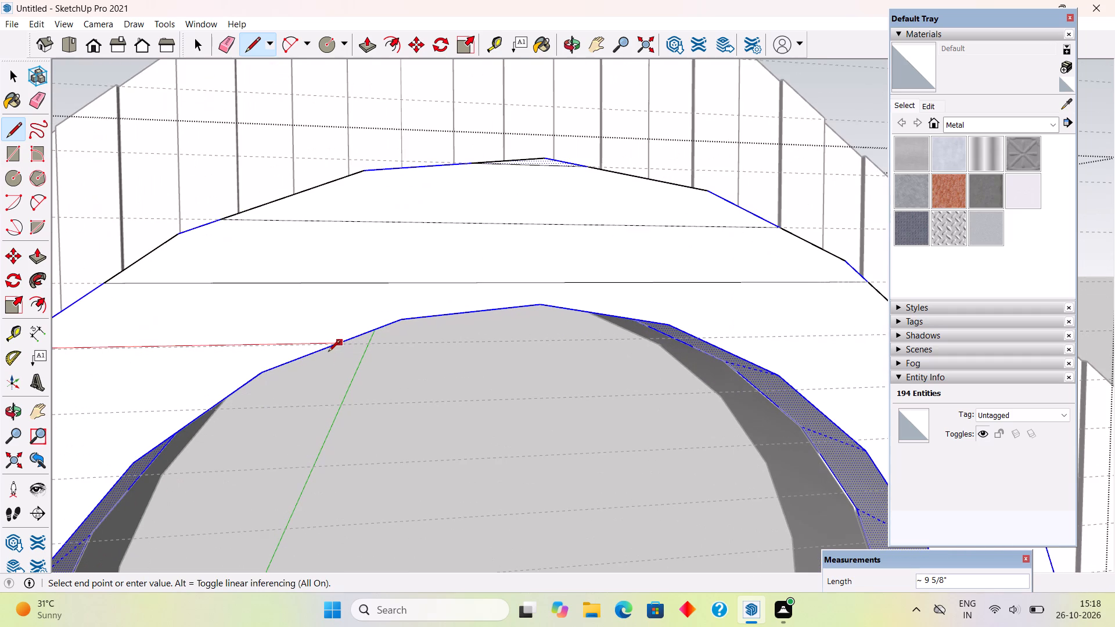
key("l")
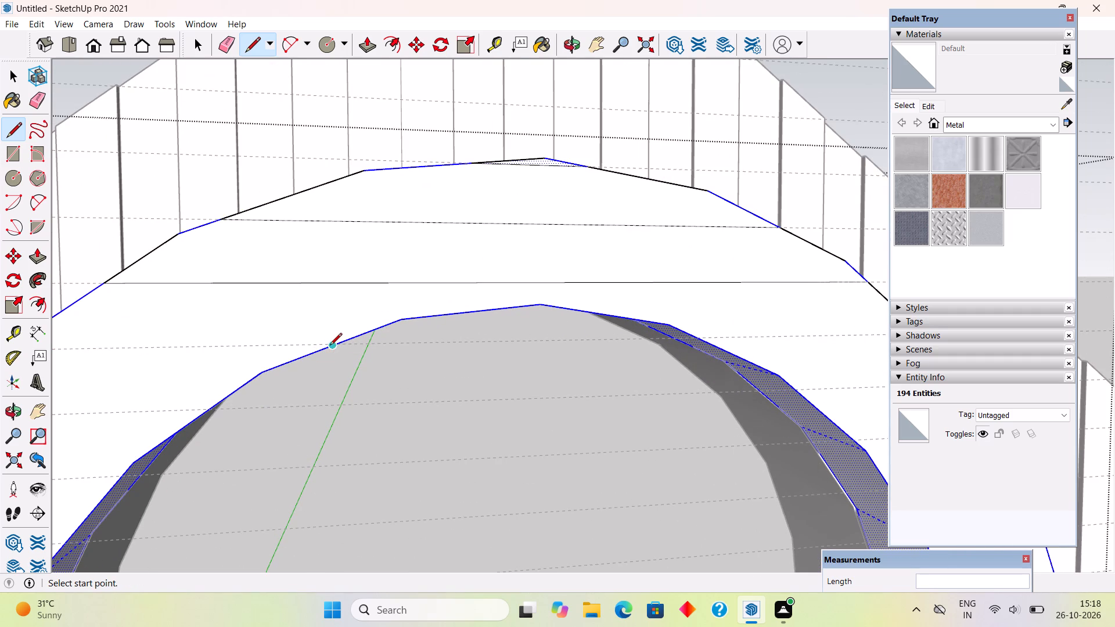
left_click(330, 346)
scroll(254, 366, "down", 4)
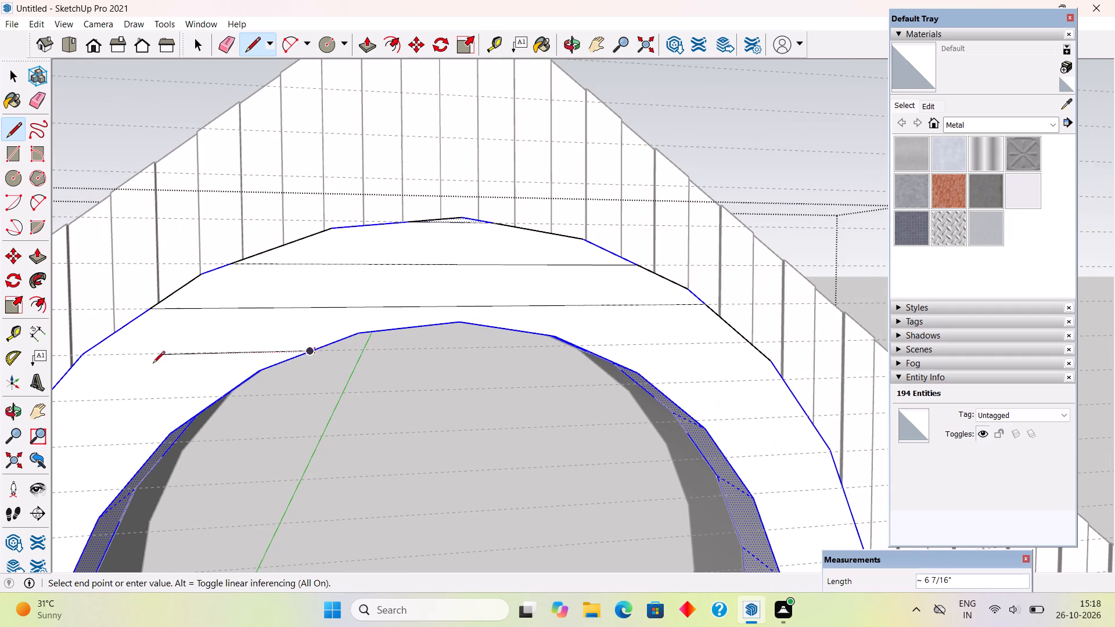
scroll(80, 359, "up", 8)
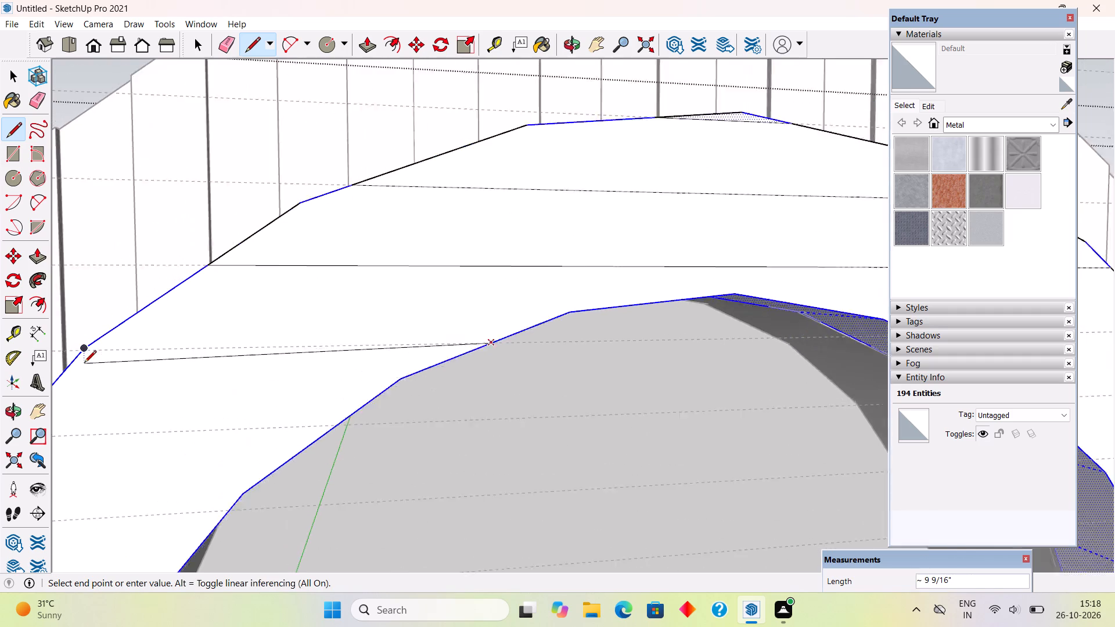
scroll(74, 355, "up", 13)
left_click(88, 344)
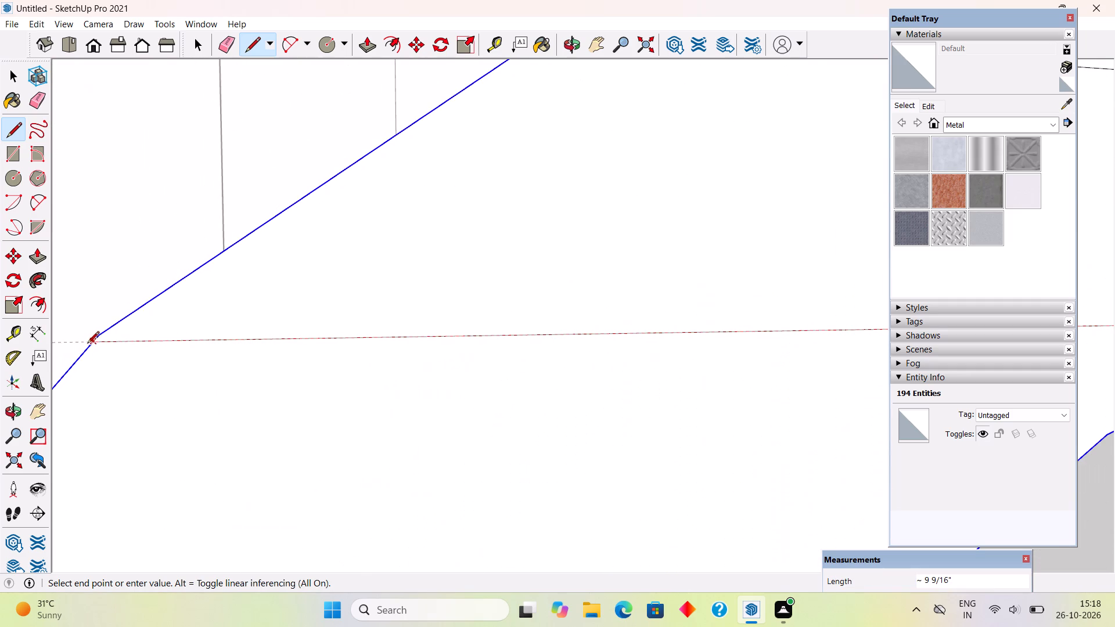
Draw the matching line about 9 1/4" long along the fourth guide, from the inner edge to the ring's right outer edge.
scroll(75, 401, "down", 5)
scroll(160, 347, "down", 18)
scroll(181, 334, "down", 5)
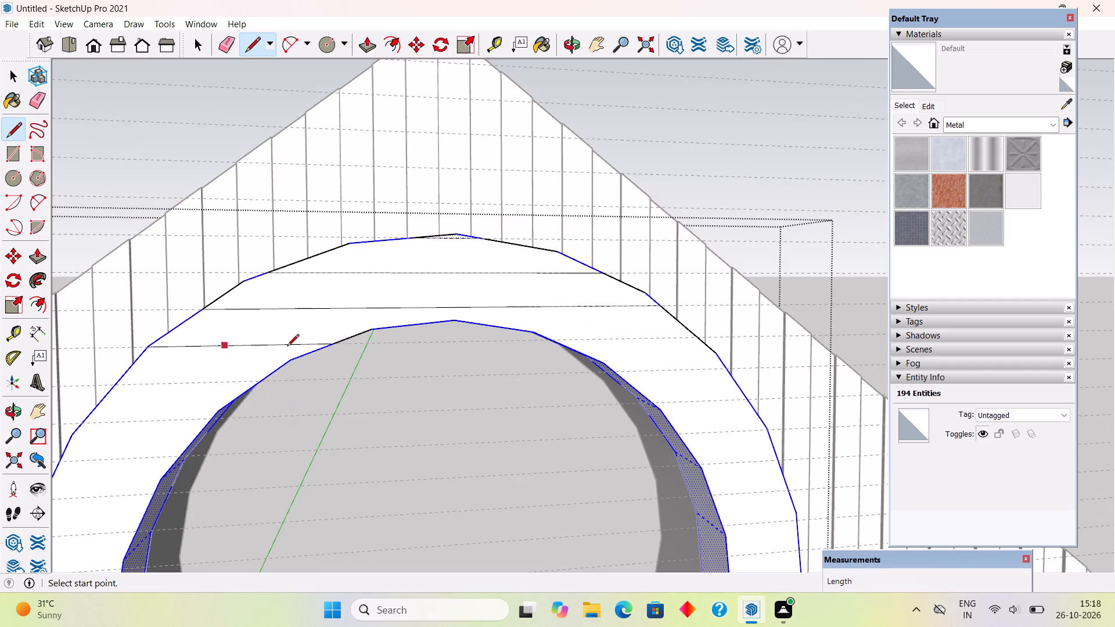
scroll(623, 352, "up", 2)
scroll(546, 339, "up", 2)
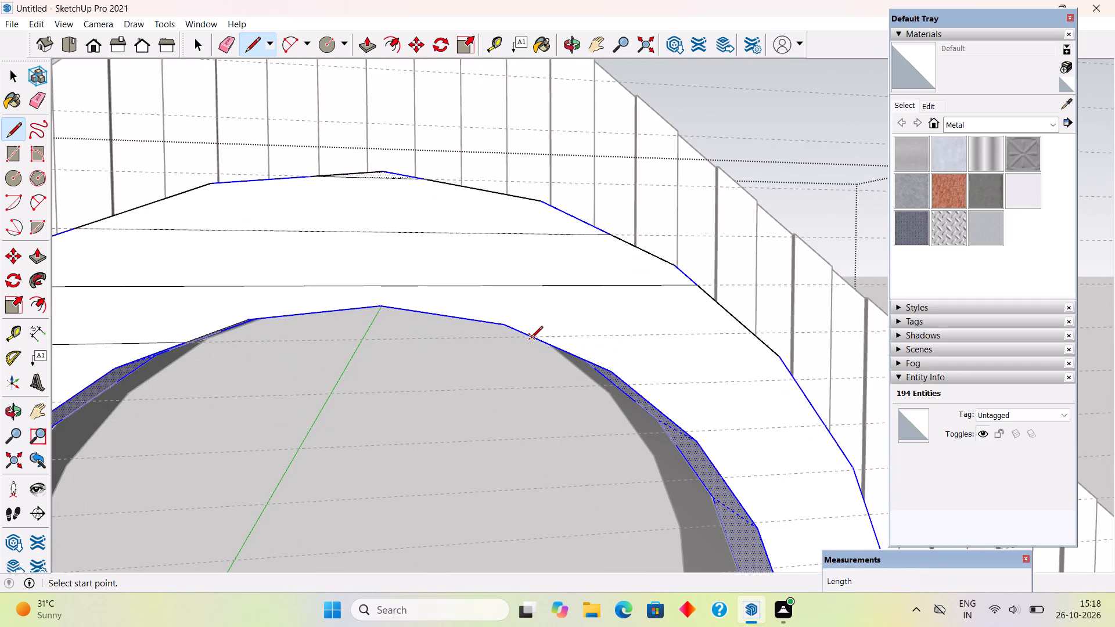
left_click(531, 339)
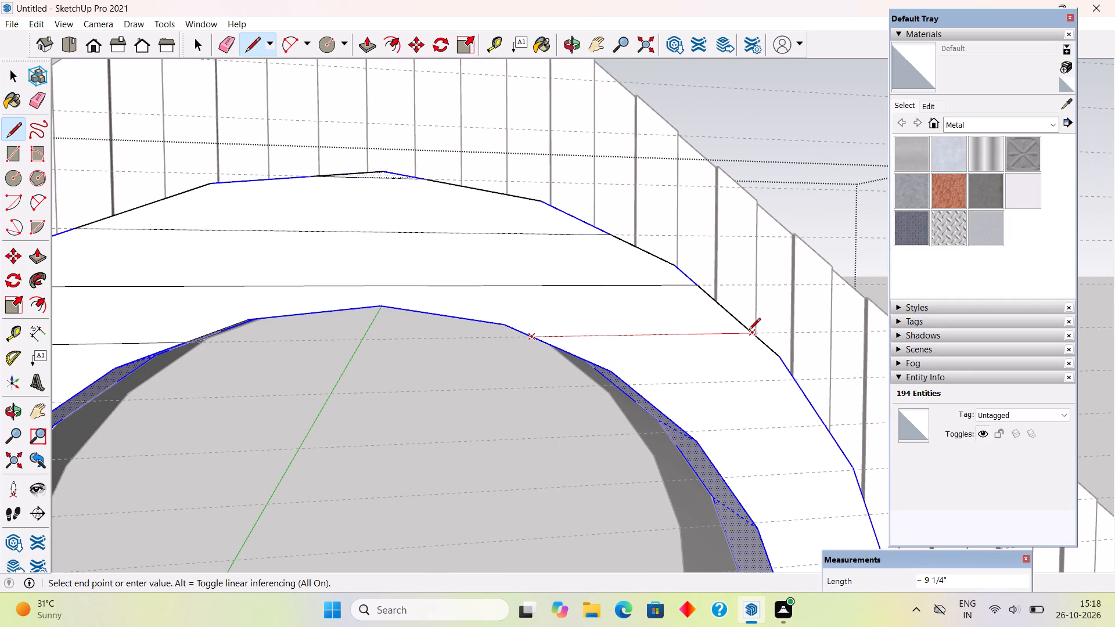
left_click(752, 332)
Draw lines about 7 5/16" and 6 5/16" long across the ring's right side along the next two guides down.
scroll(752, 284, "down", 5)
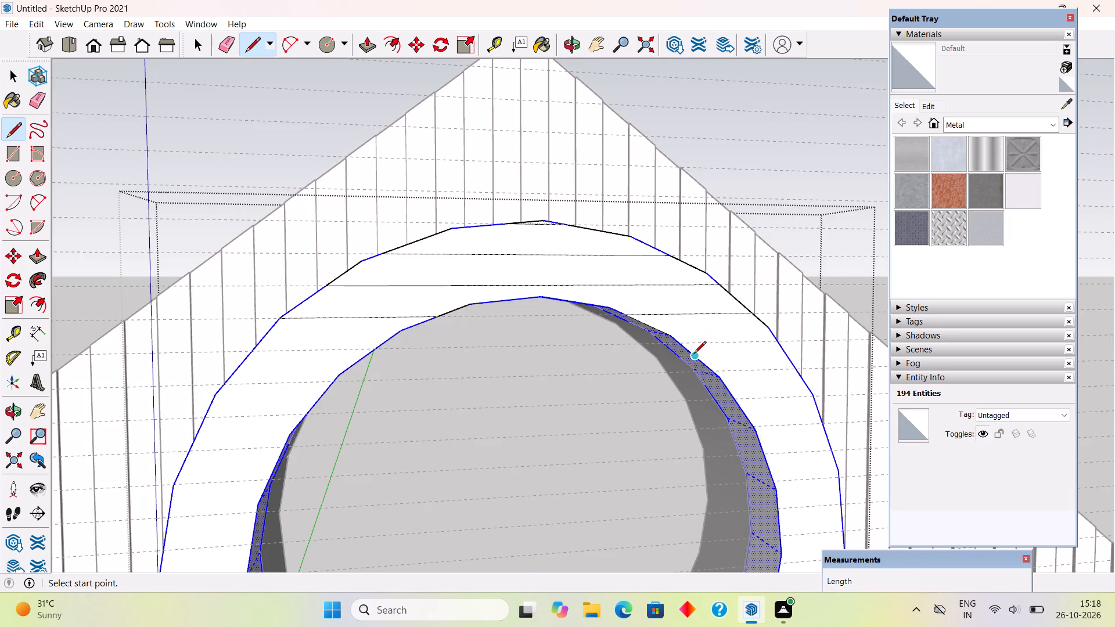
scroll(686, 344, "up", 7)
left_click(677, 338)
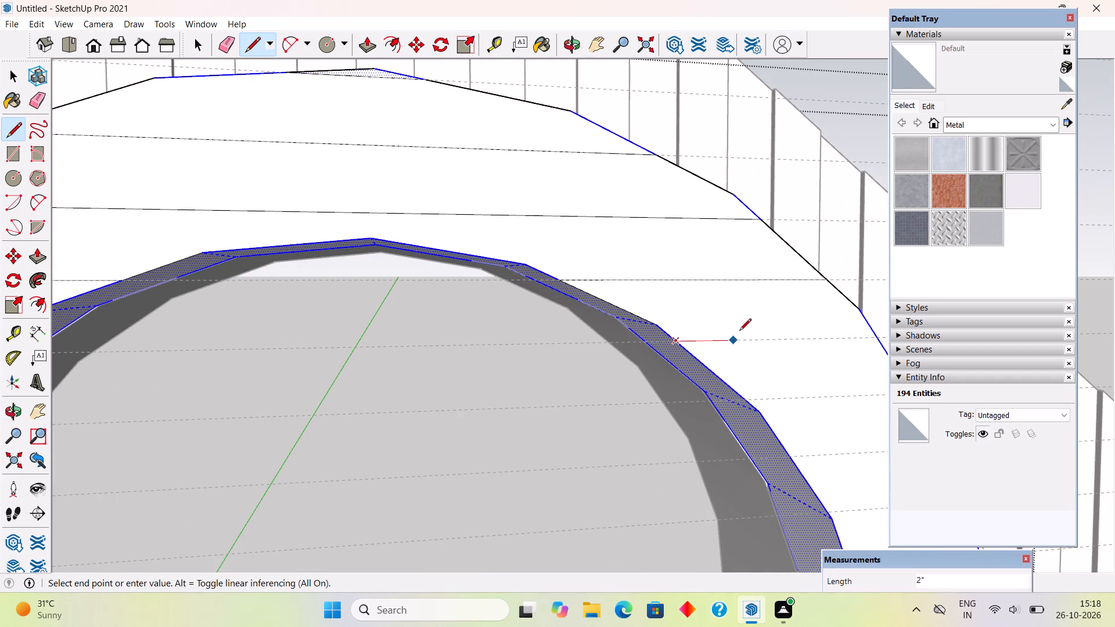
scroll(743, 333, "down", 4)
left_click(836, 335)
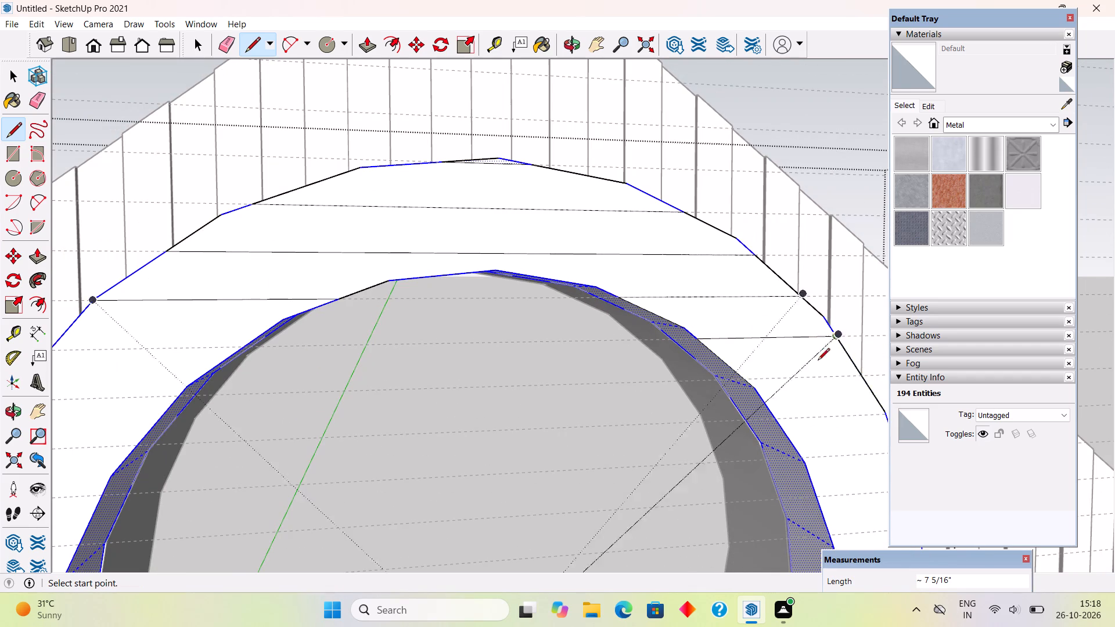
left_click(746, 379)
scroll(480, 386, "down", 5)
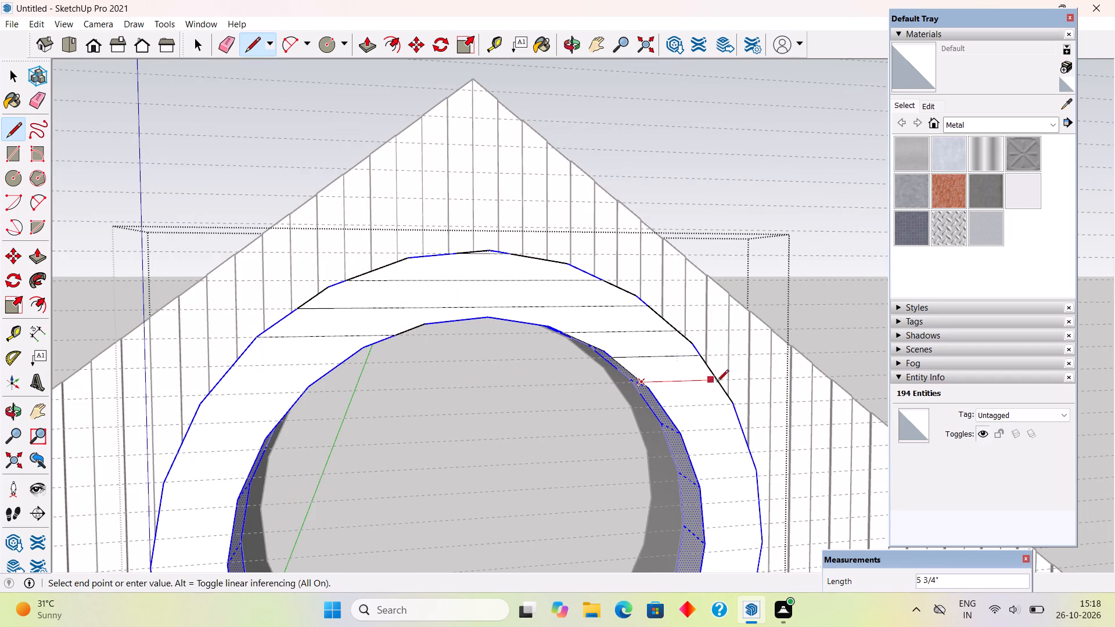
scroll(725, 381, "up", 4)
left_click(718, 382)
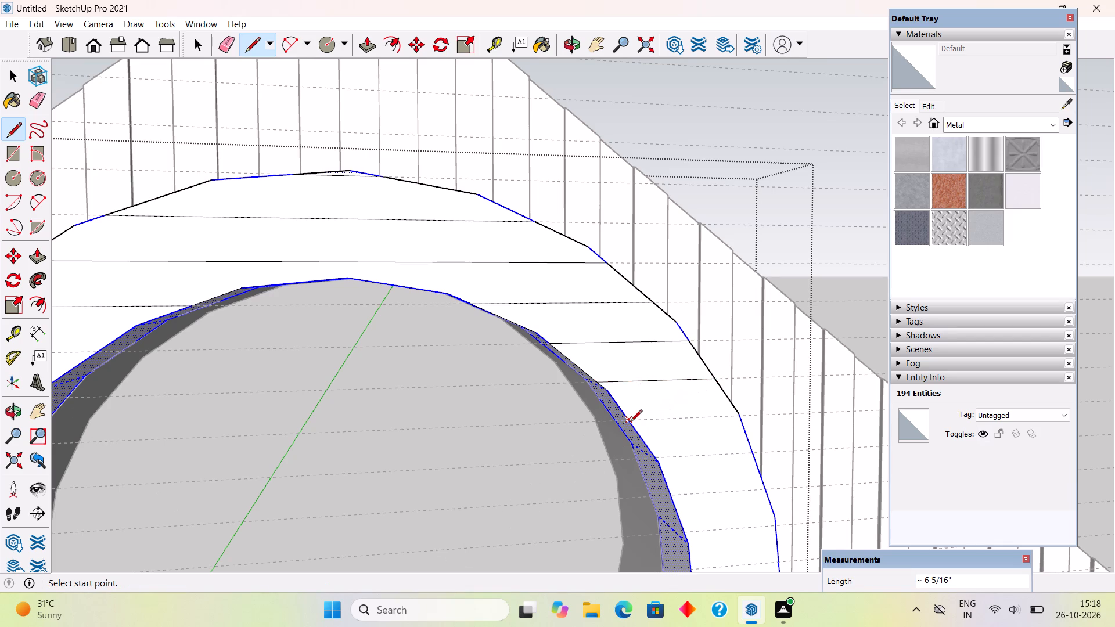
Draw a line about 6" long along the seventh guide, from the inner edge to the outer edge of the ring's right side.
left_click(630, 423)
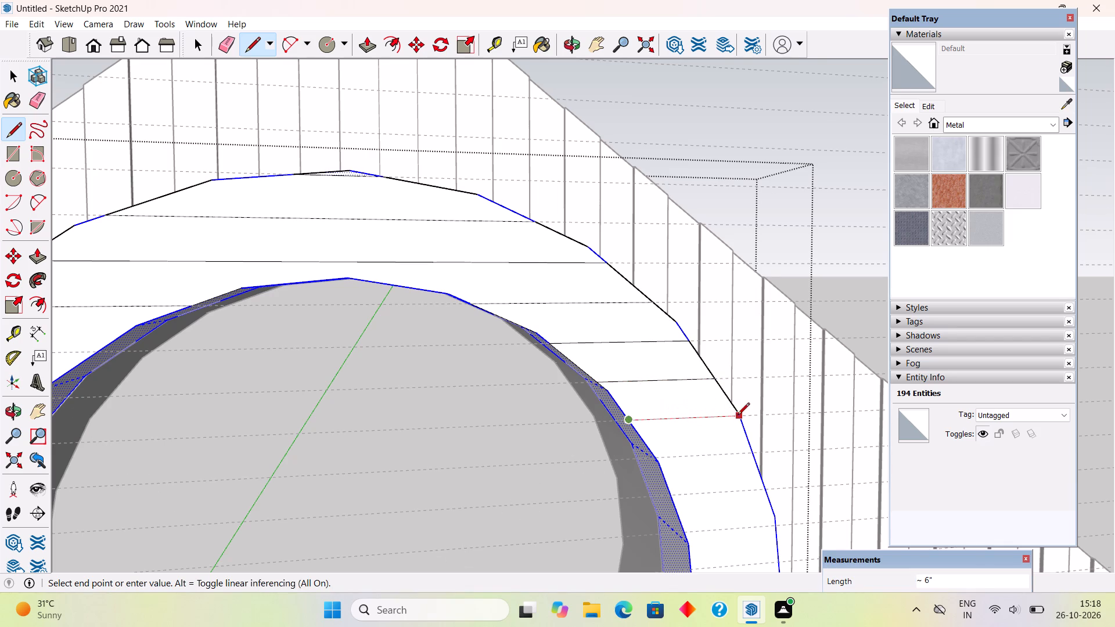
scroll(738, 416, "up", 6)
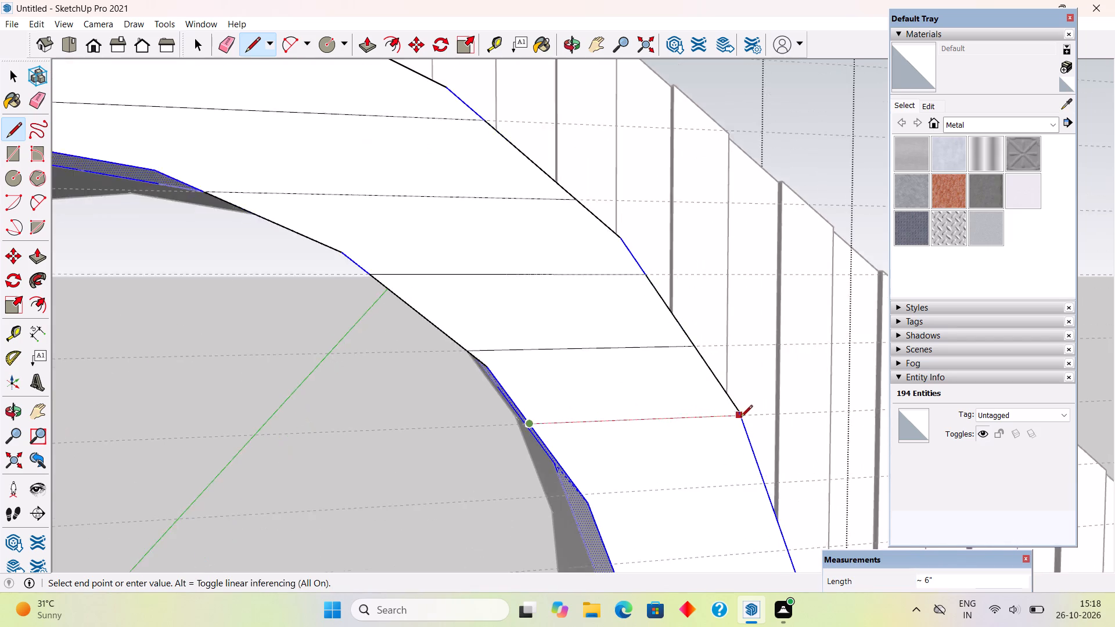
scroll(740, 418, "up", 5)
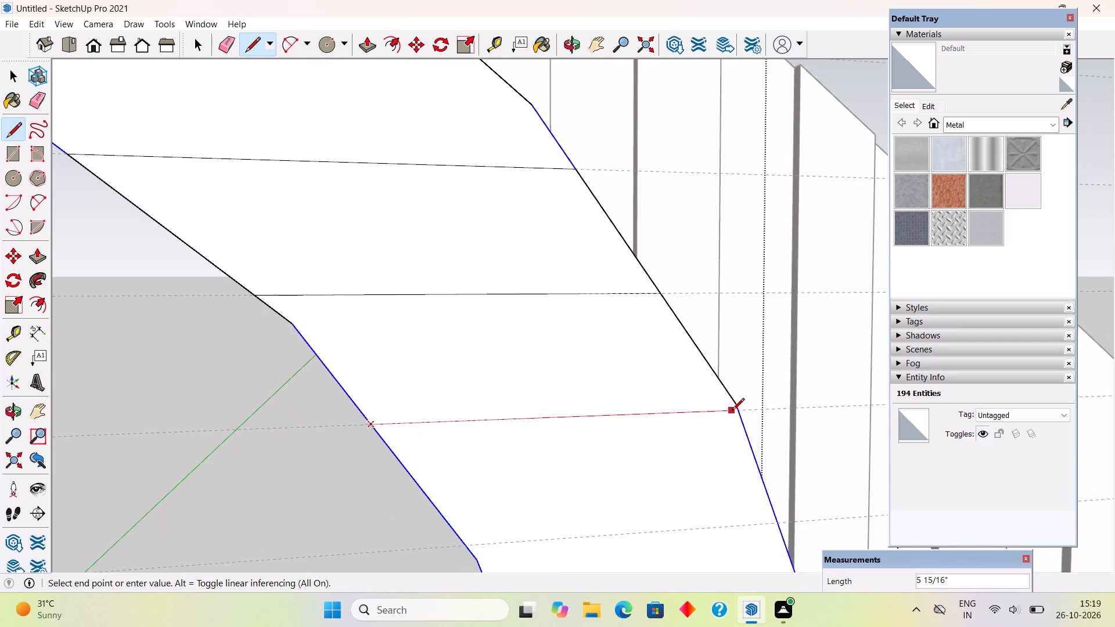
scroll(732, 411, "up", 10)
left_click(742, 417)
scroll(584, 403, "down", 5)
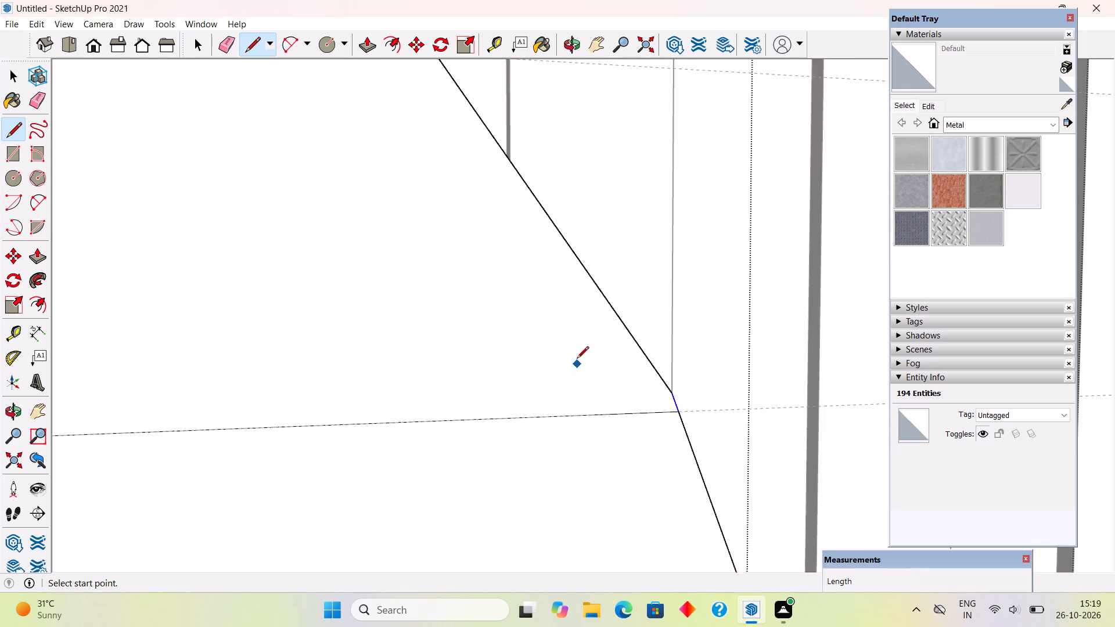
scroll(574, 344, "down", 19)
scroll(573, 299, "down", 3)
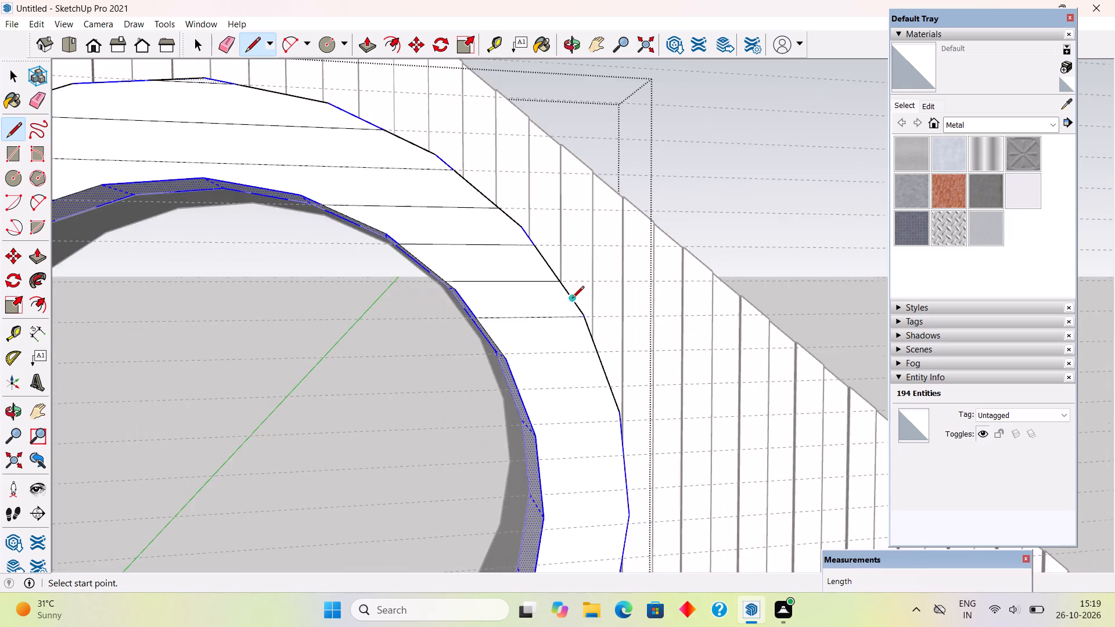
scroll(572, 299, "down", 6)
scroll(577, 469, "up", 6)
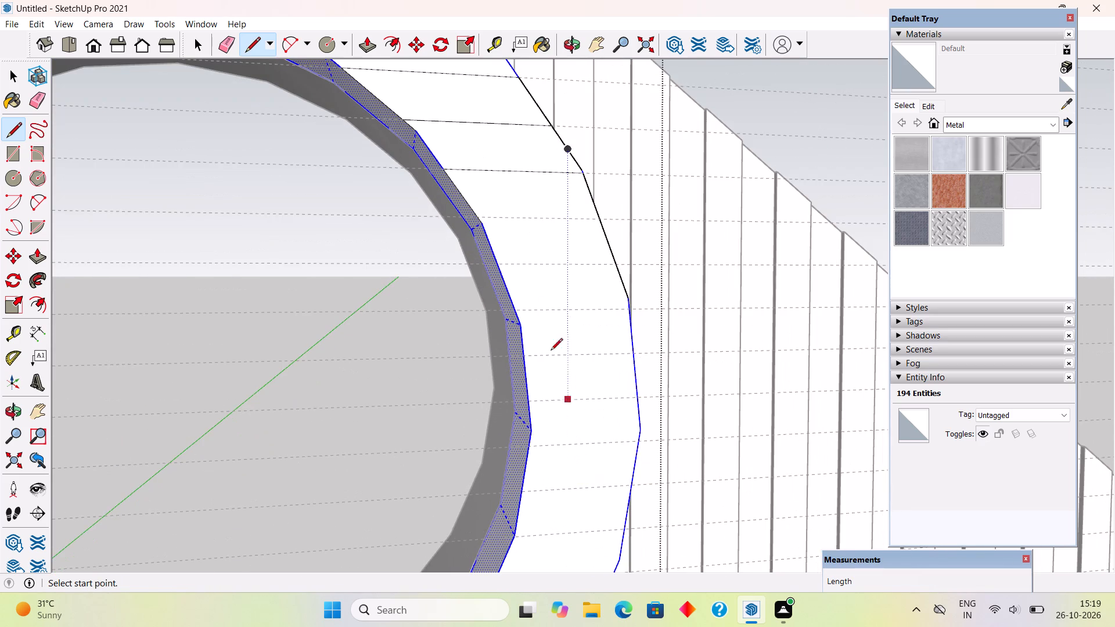
Draw lines about 5 3/8", 5 5/16", 5 3/16" and 5" long across the ring's right side along the next four guides down.
scroll(479, 222, "up", 11)
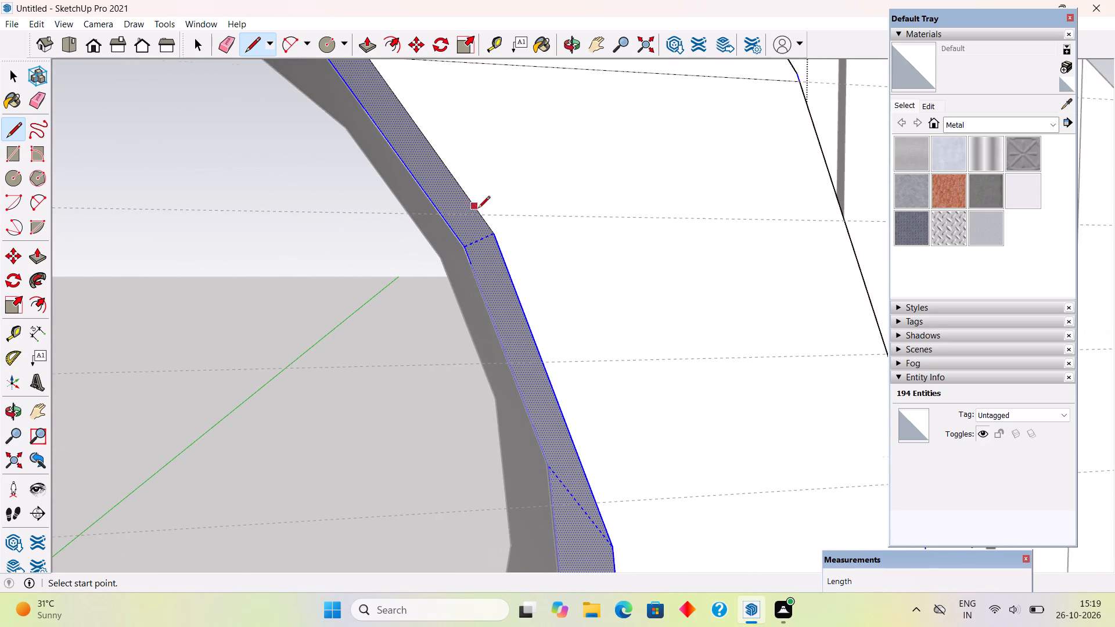
left_click(484, 214)
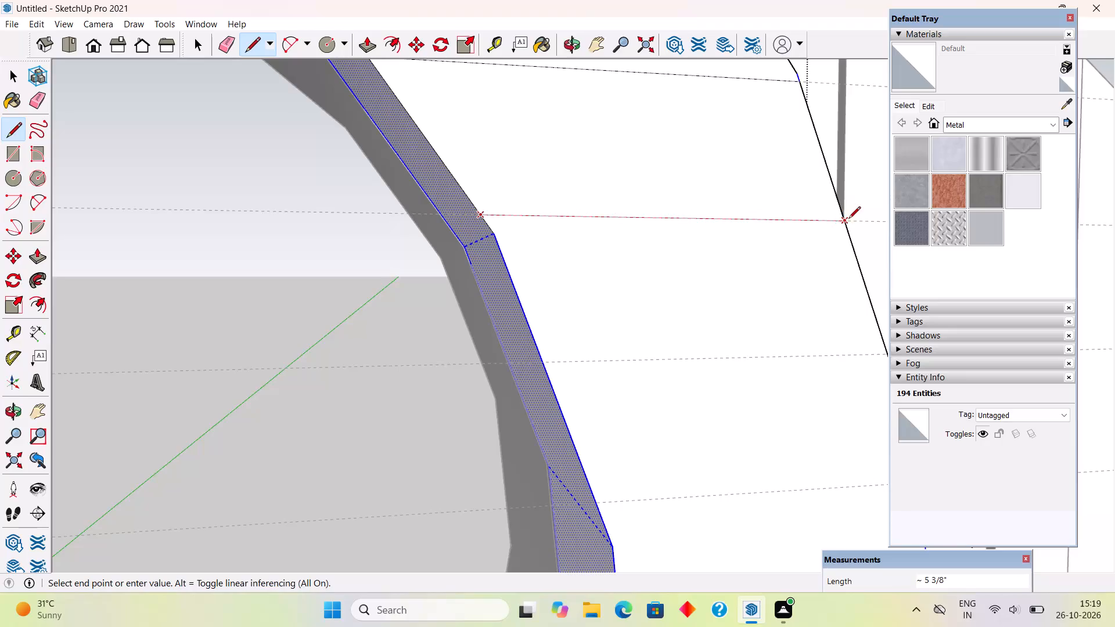
left_click(844, 224)
left_click(543, 363)
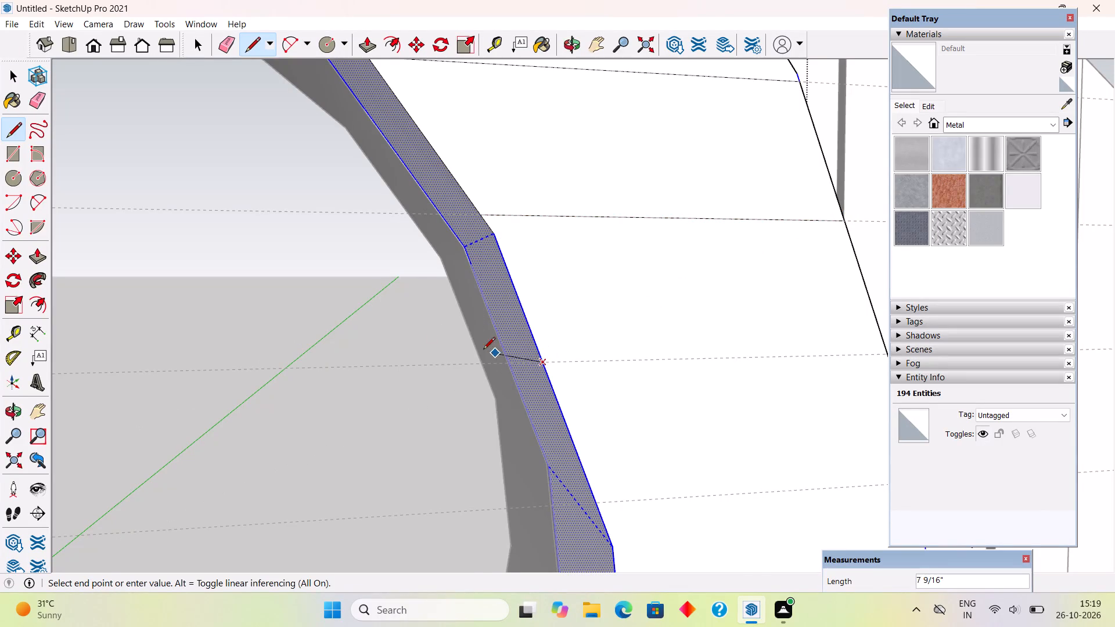
scroll(429, 340, "down", 5)
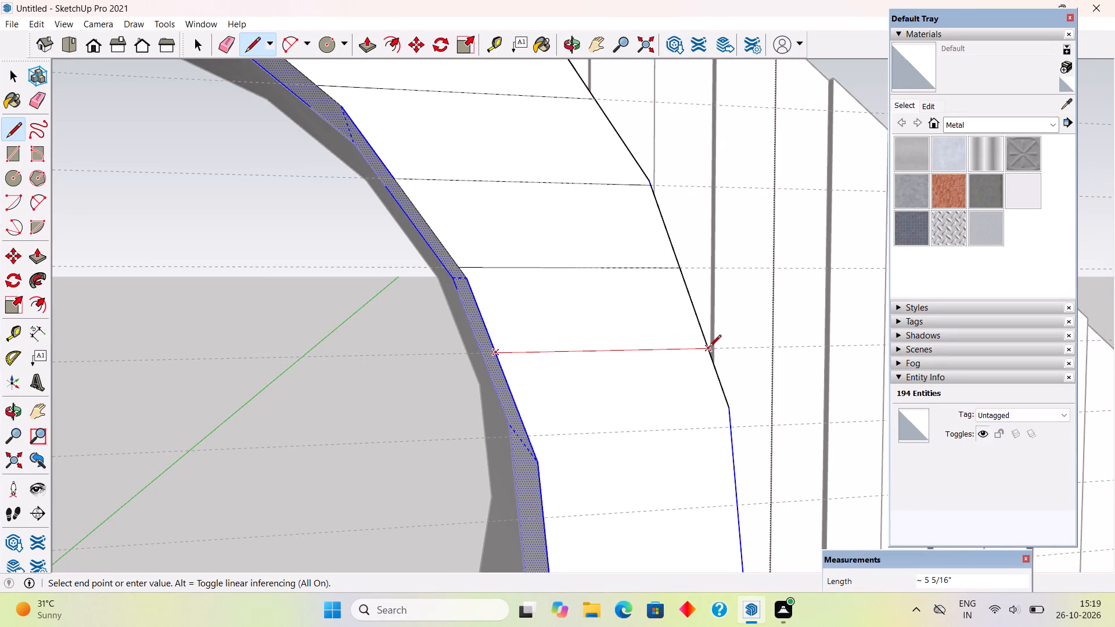
left_click(710, 350)
left_click(532, 437)
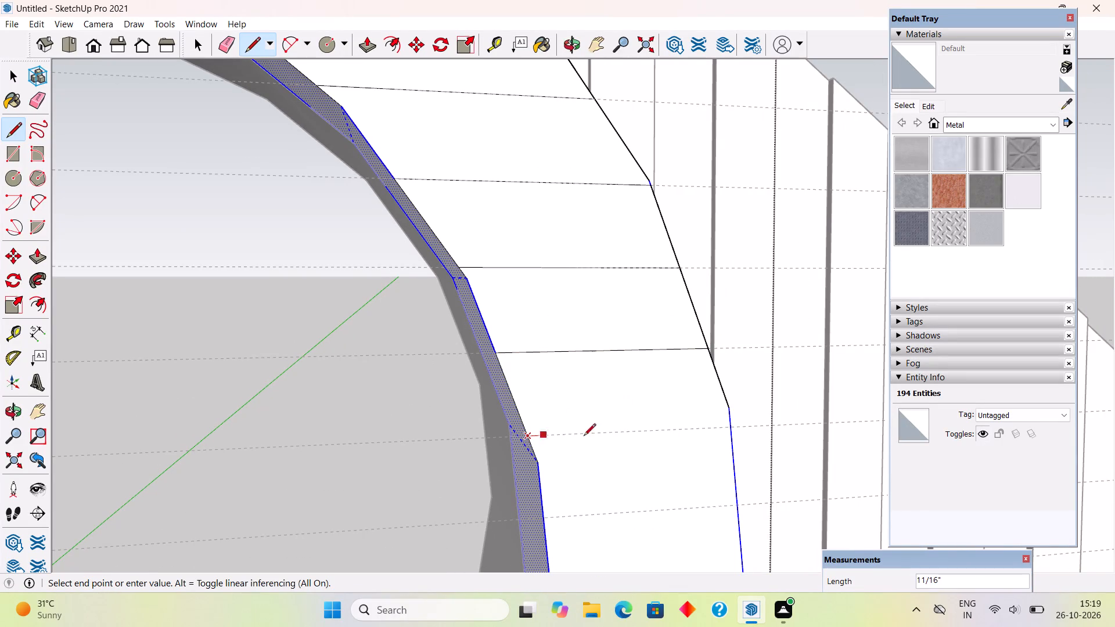
left_click(732, 426)
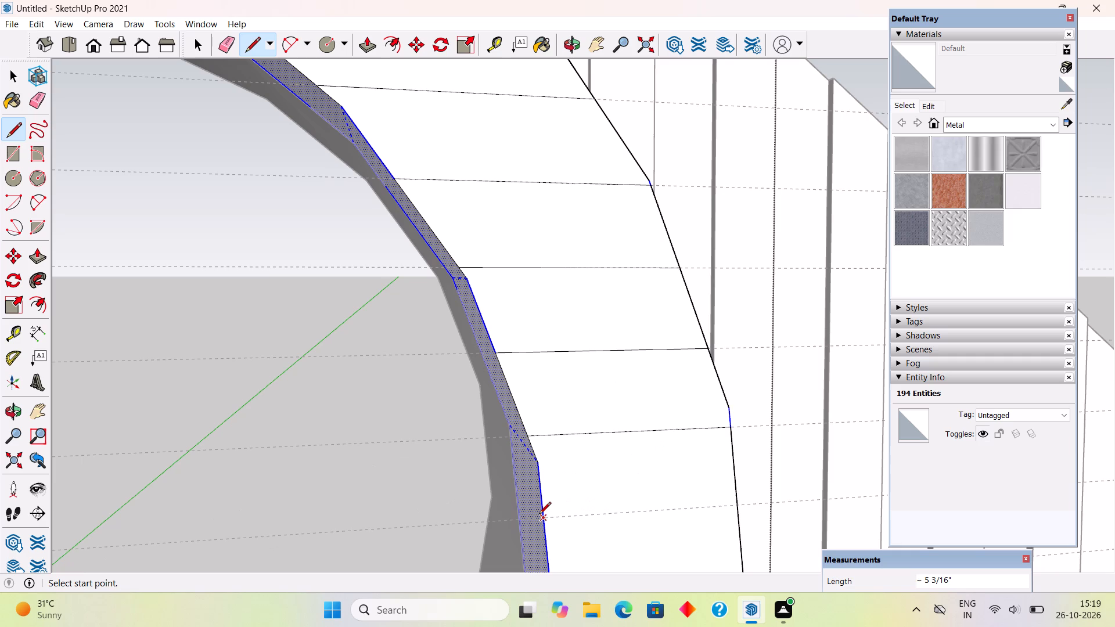
left_click(542, 516)
left_click(735, 506)
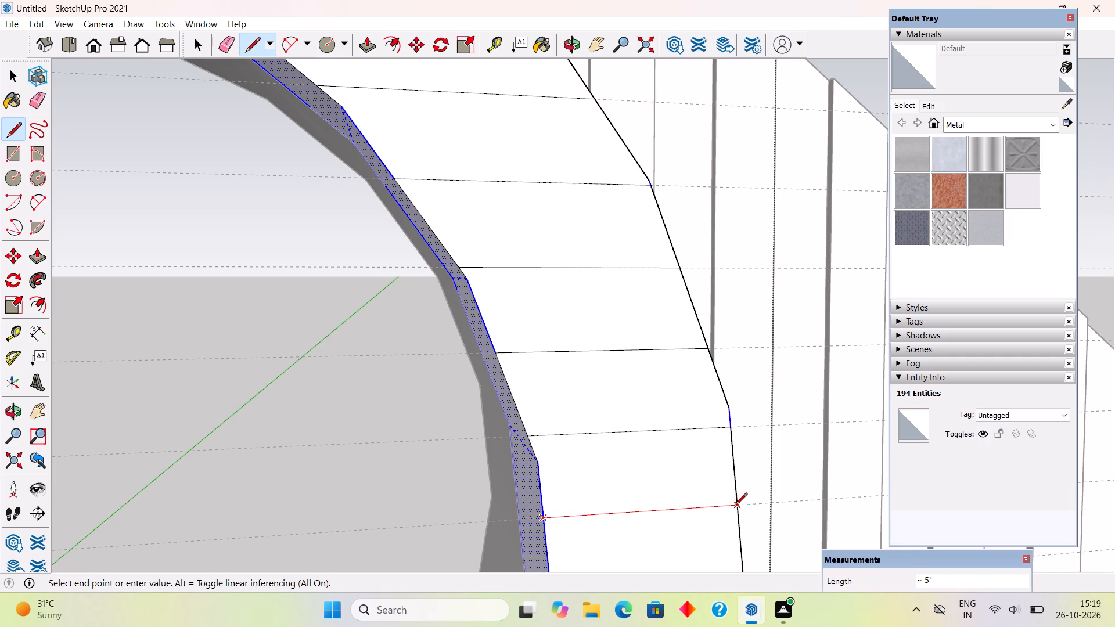
Draw three lines, each about 5" long, across the ring's right side along the next three guides, around its widest point.
scroll(485, 255, "down", 5)
scroll(467, 176, "down", 4)
scroll(520, 221, "down", 5)
scroll(602, 466, "up", 4)
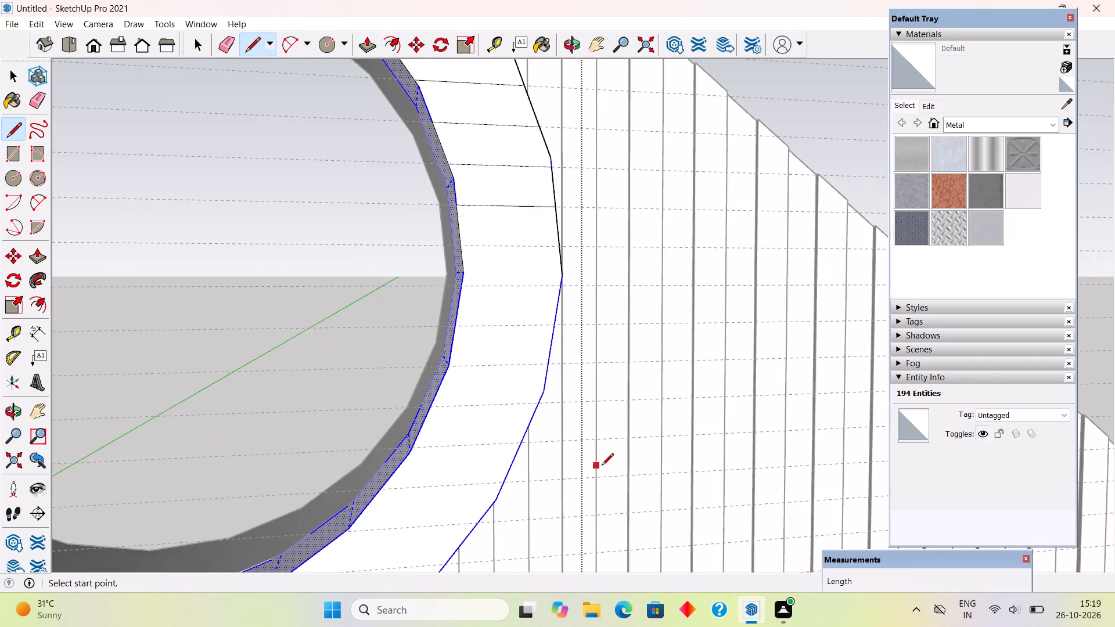
scroll(602, 466, "up", 1)
left_click(444, 218)
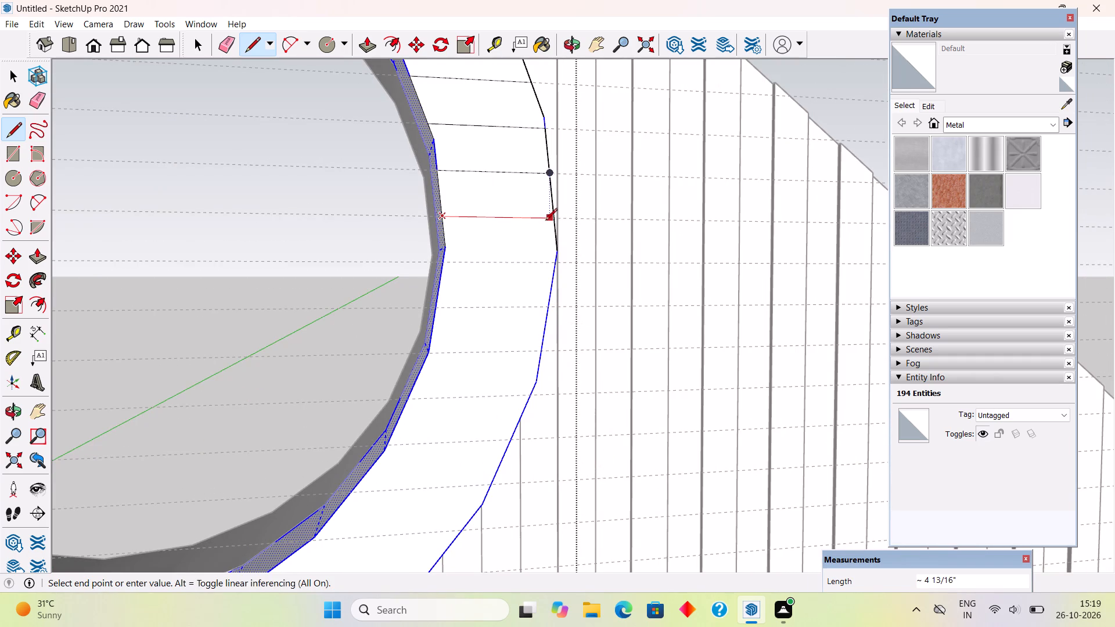
left_click(551, 221)
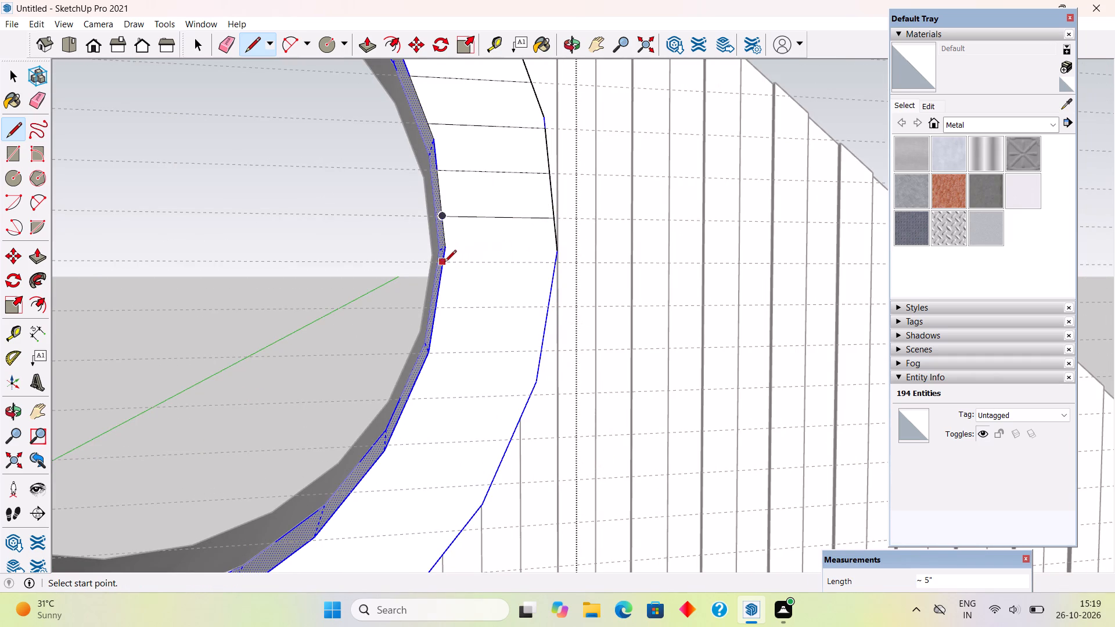
left_click(444, 262)
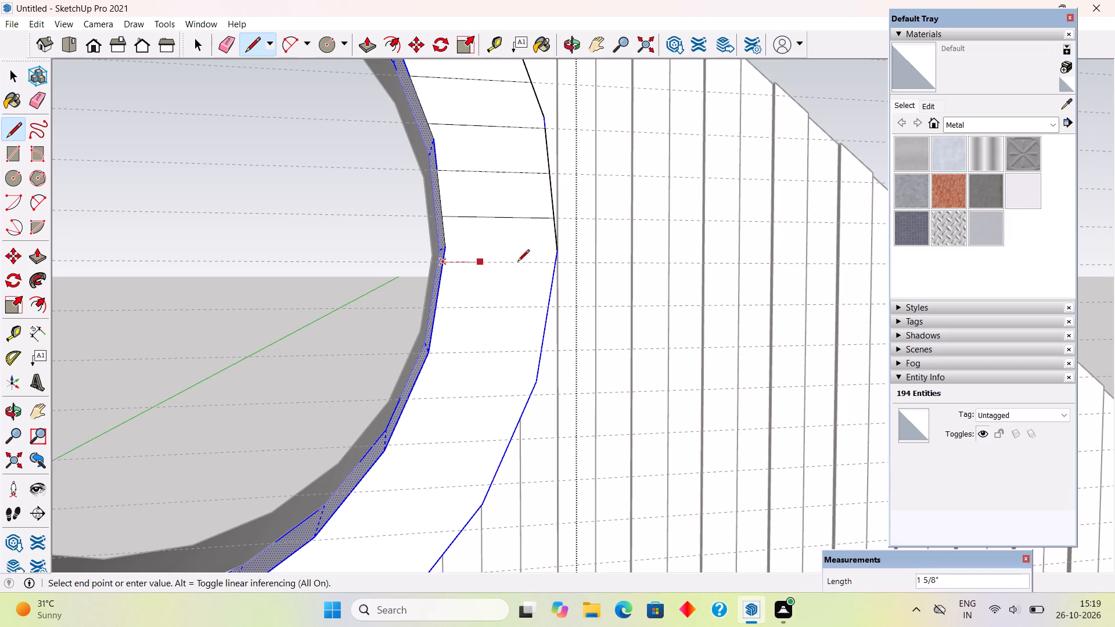
left_click(555, 261)
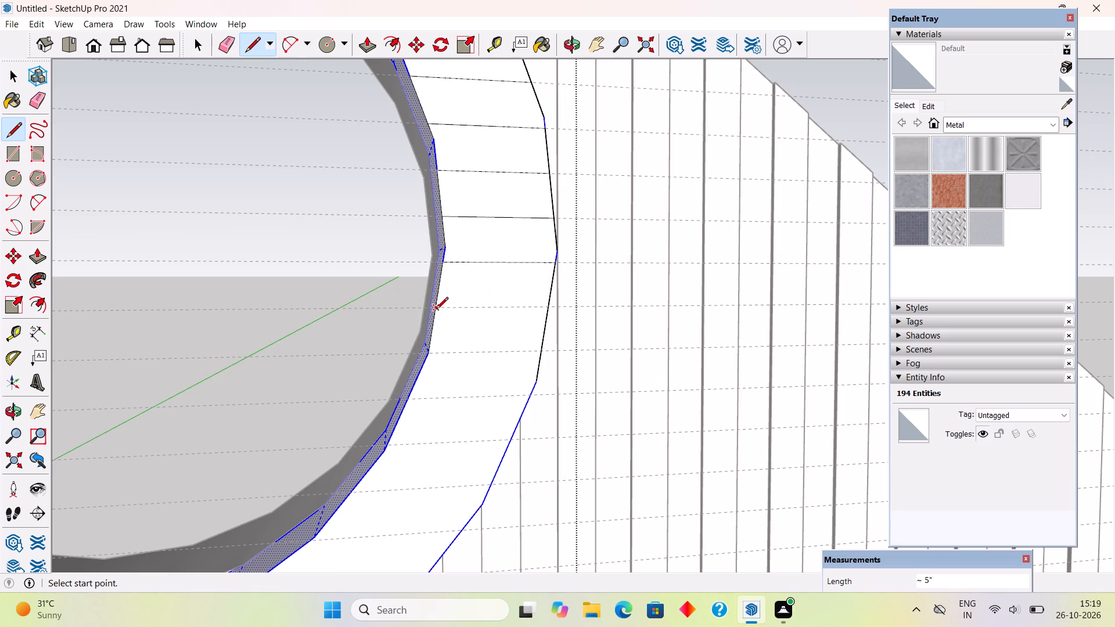
left_click(436, 310)
left_click(548, 307)
Draw lines across the ring's lower right side along the next two guides down, the upper one about 5 1/16" long.
scroll(429, 355, "up", 11)
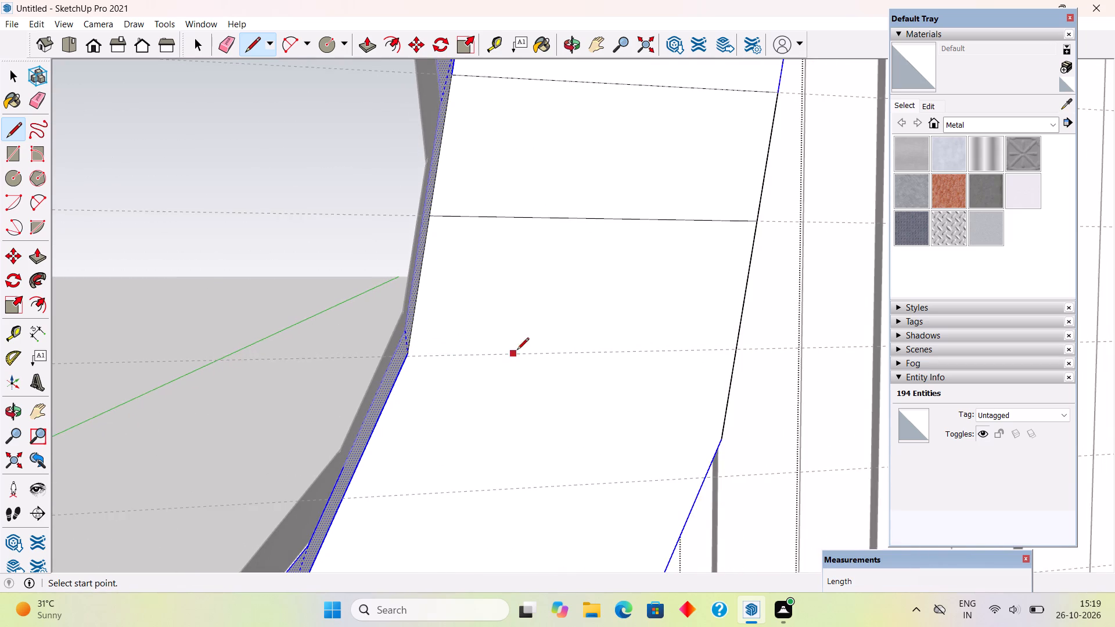
scroll(416, 351, "up", 8)
left_click(407, 355)
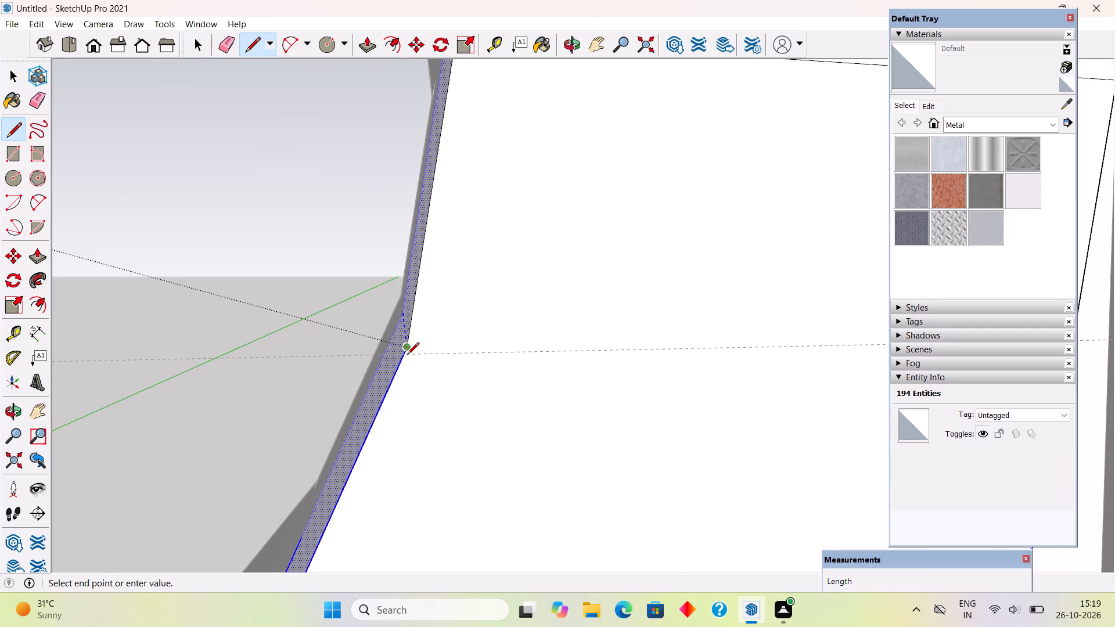
key("l")
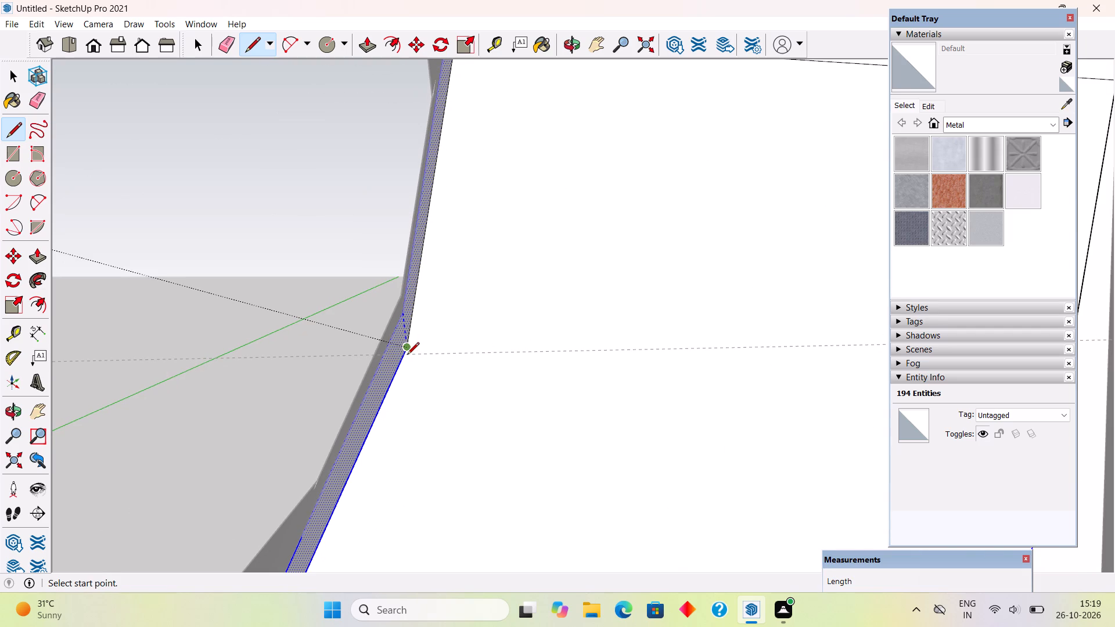
left_click(404, 356)
scroll(396, 356, "down", 9)
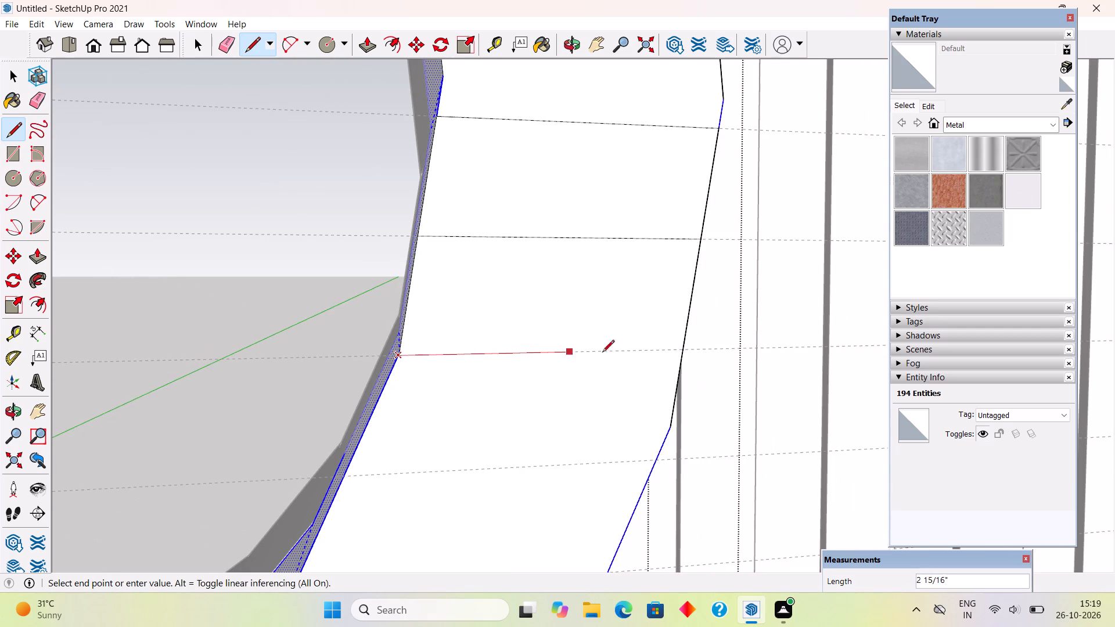
left_click(684, 352)
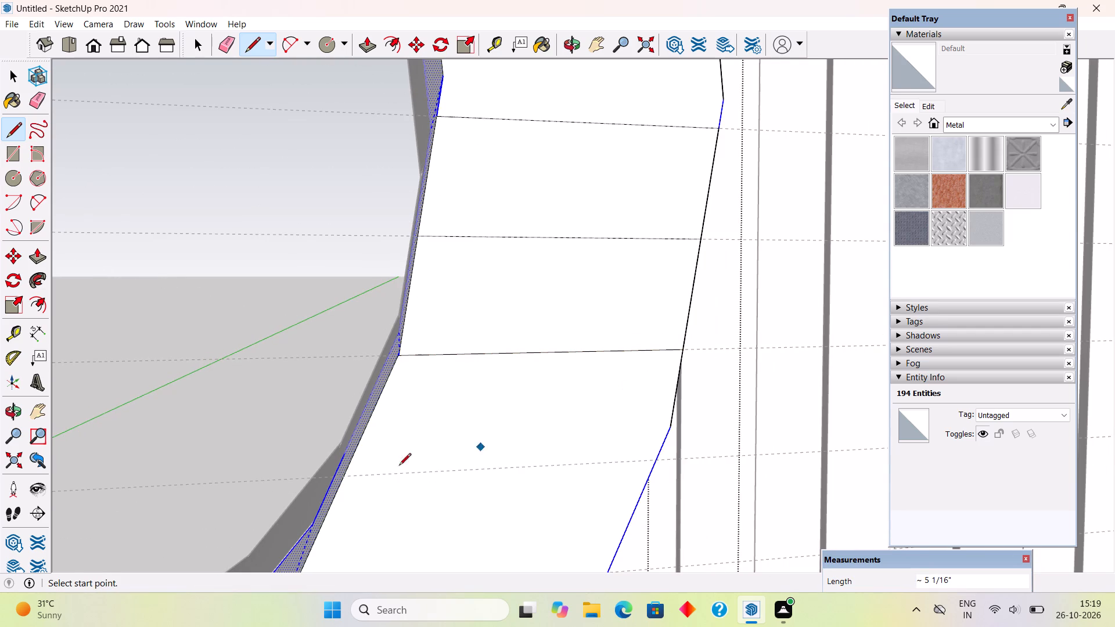
left_click(347, 477)
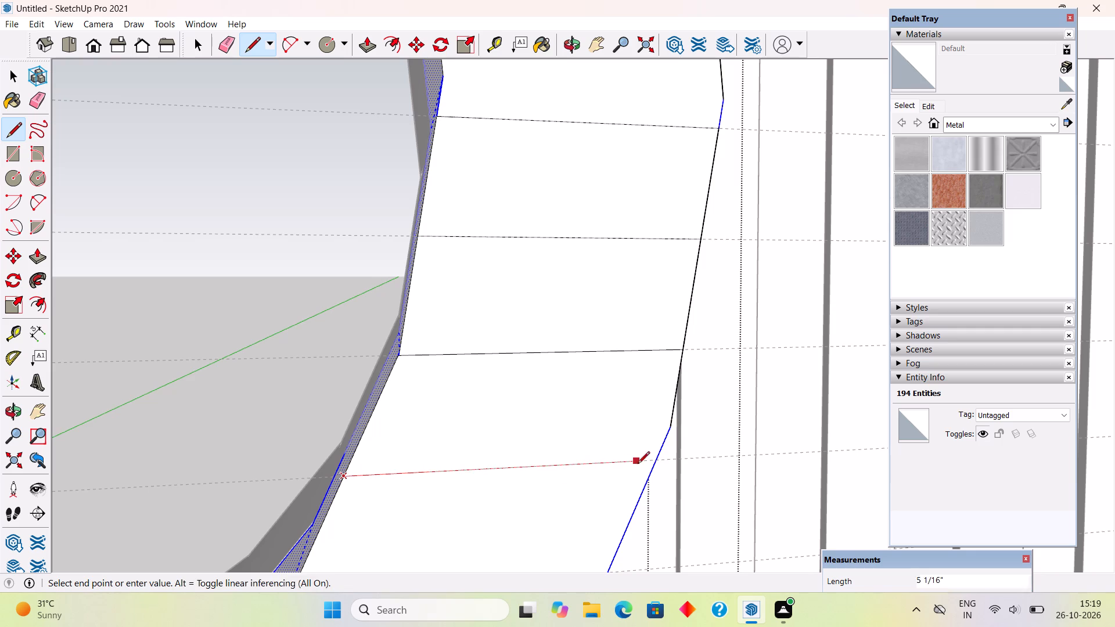
left_click(655, 463)
Draw lines about 5 7/16" and 6 1/16" long from inner to outer edge along the next two guides on the ring's lower right.
scroll(651, 252, "down", 10)
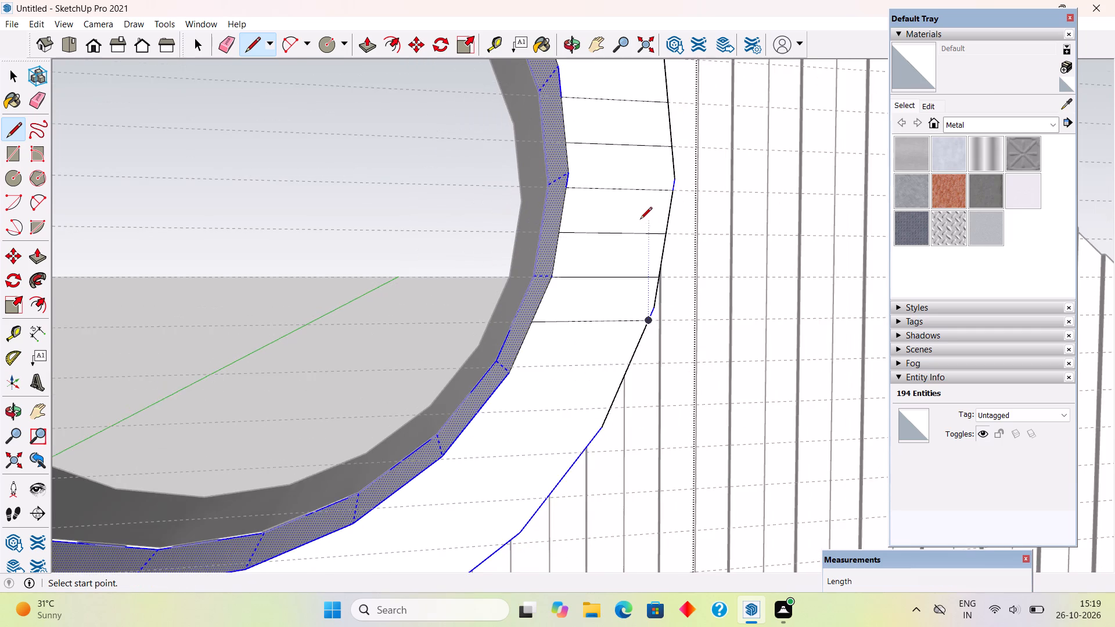
scroll(642, 243, "down", 2)
scroll(519, 509, "up", 5)
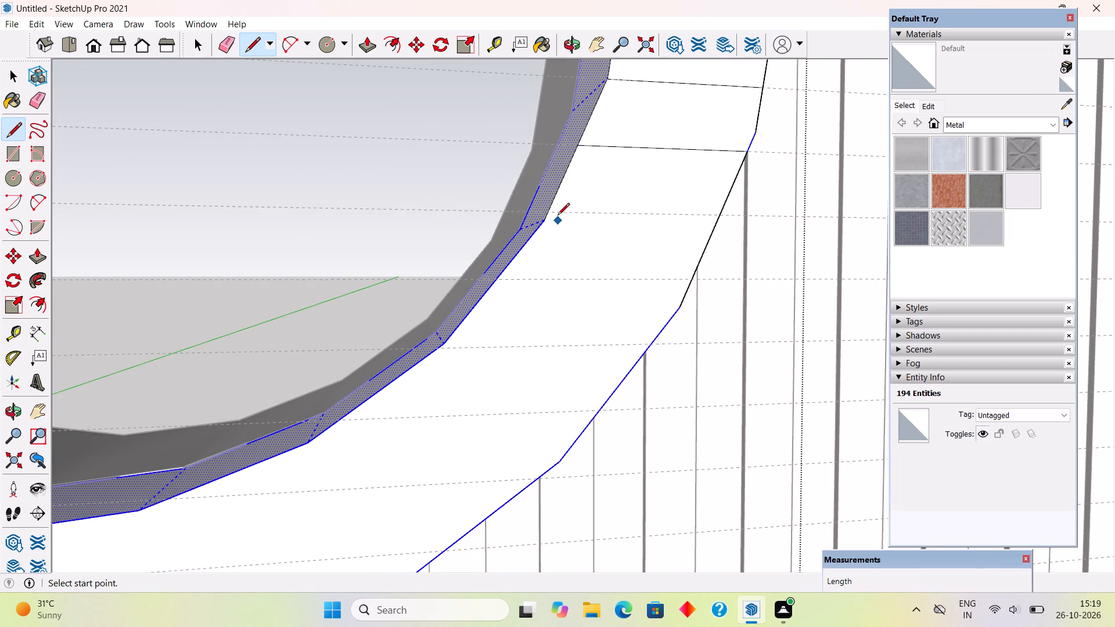
scroll(548, 214, "up", 6)
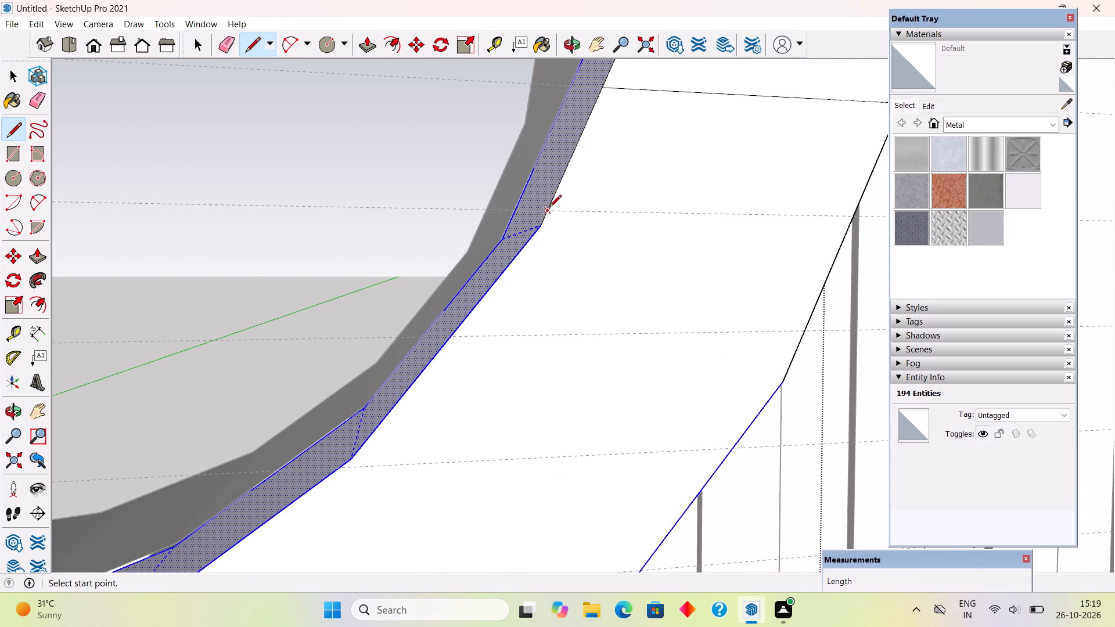
left_click(548, 214)
scroll(487, 214, "down", 4)
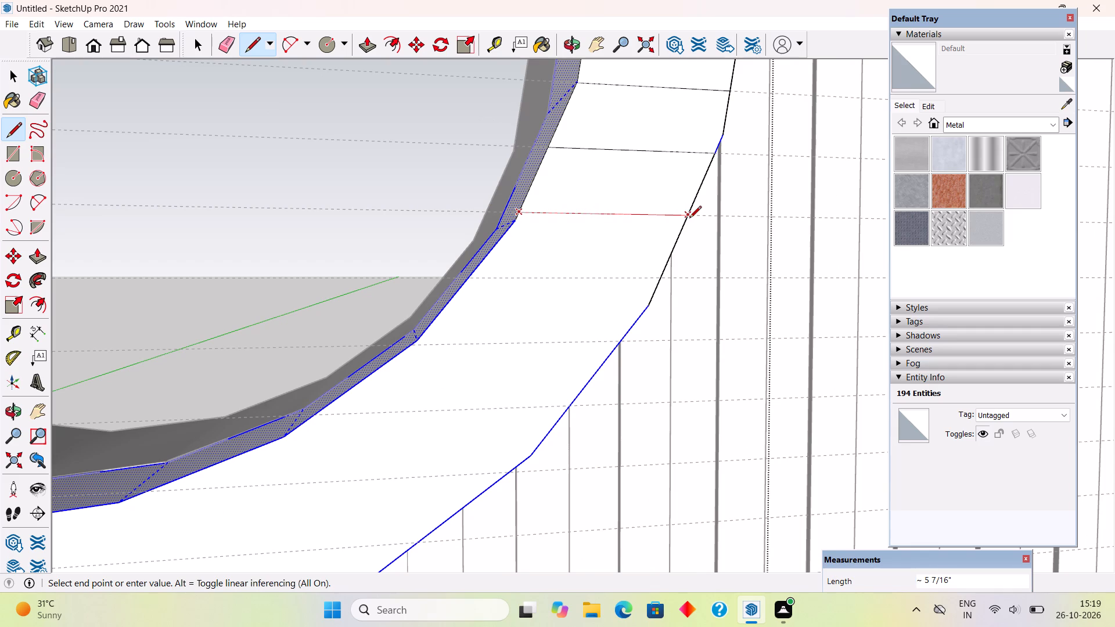
left_click(690, 219)
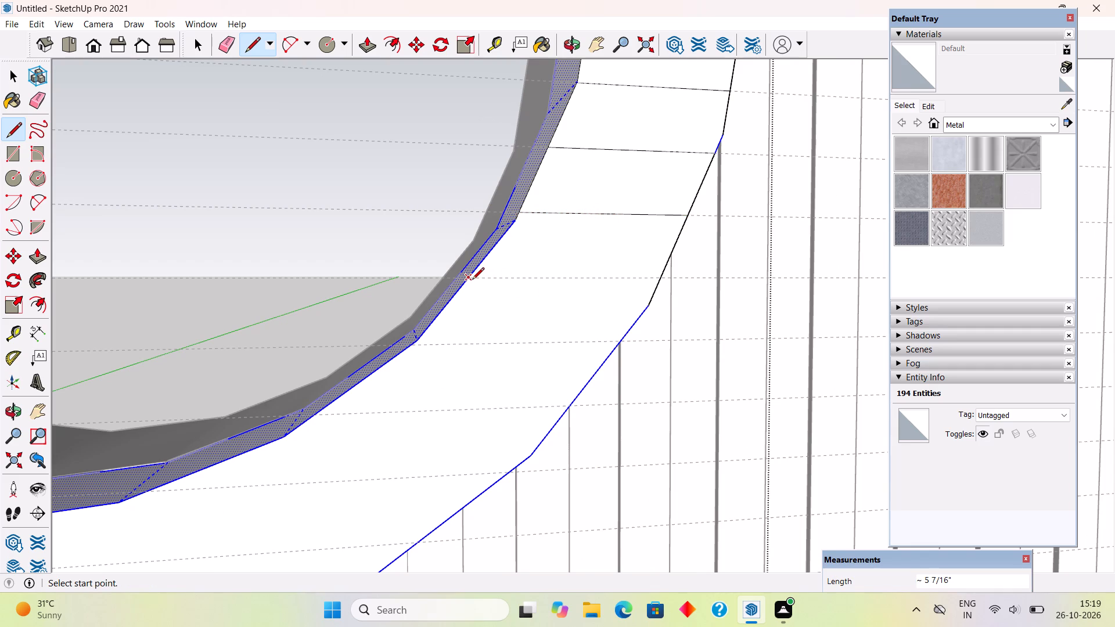
left_click(472, 280)
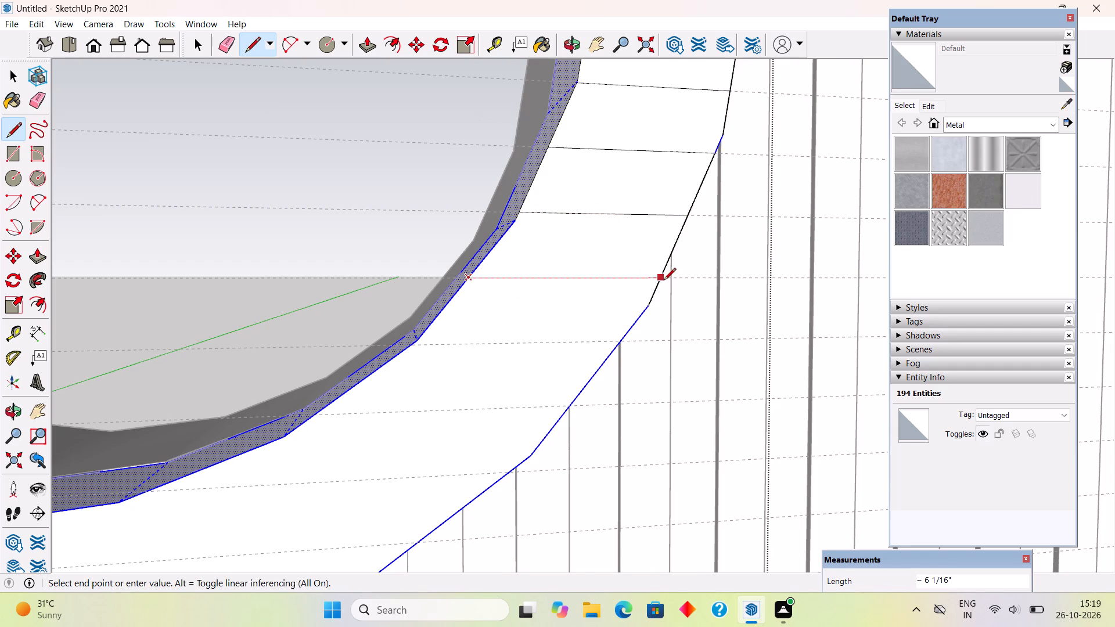
left_click(658, 279)
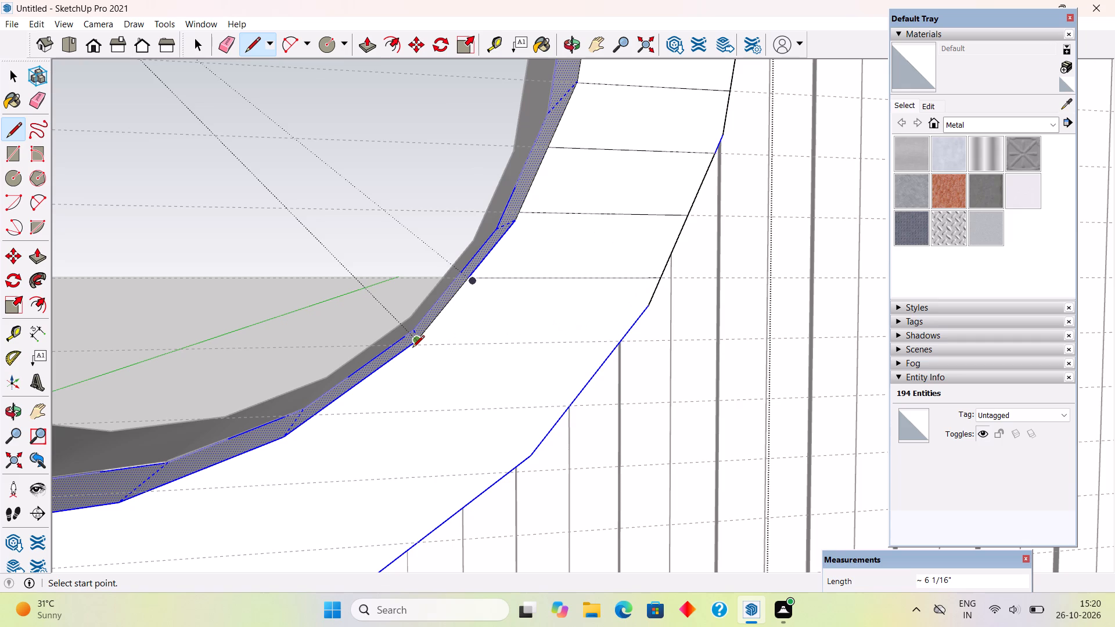
Draw lines about 6 1/2" and 7 5/8" long across the ring's lower right along the following two guides down.
scroll(404, 352, "down", 2)
scroll(408, 355, "up", 11)
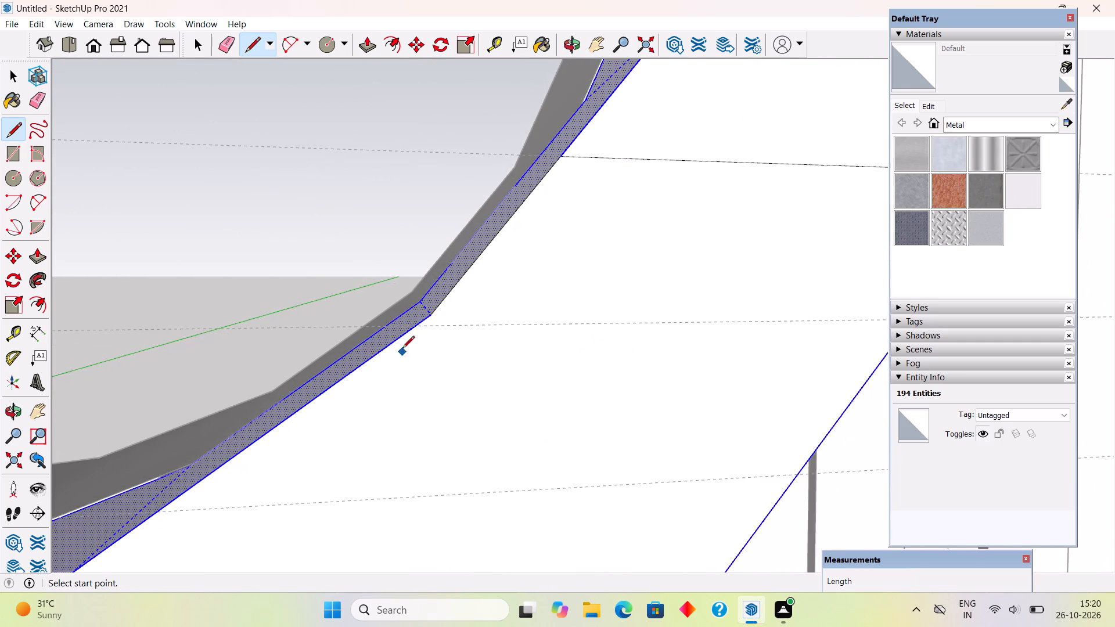
scroll(402, 349, "up", 4)
left_click(418, 323)
scroll(418, 323, "down", 5)
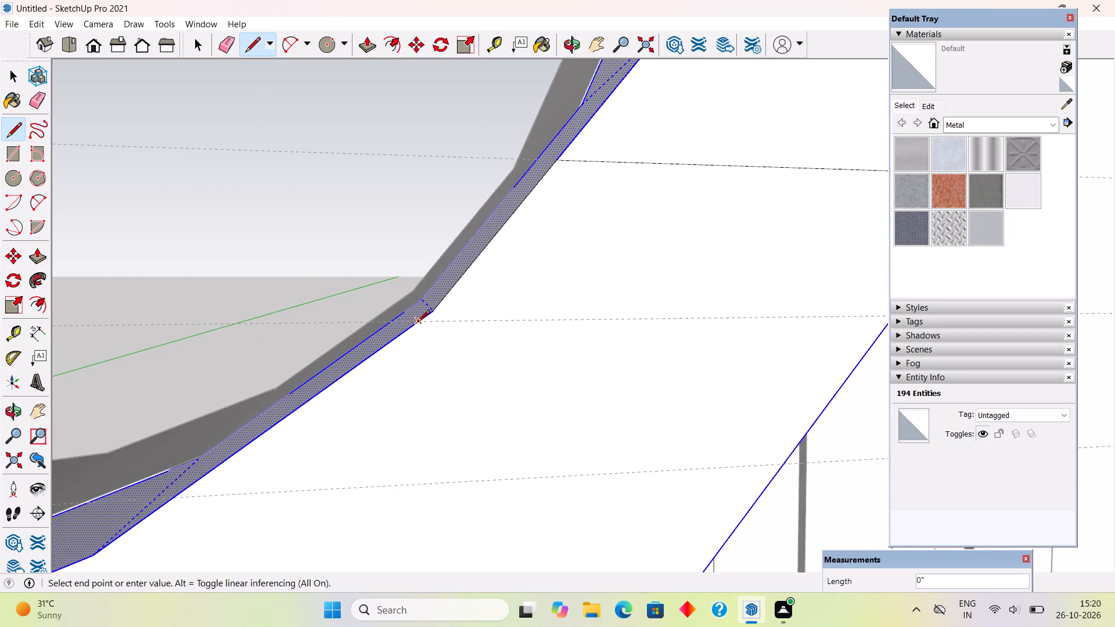
scroll(418, 323, "down", 9)
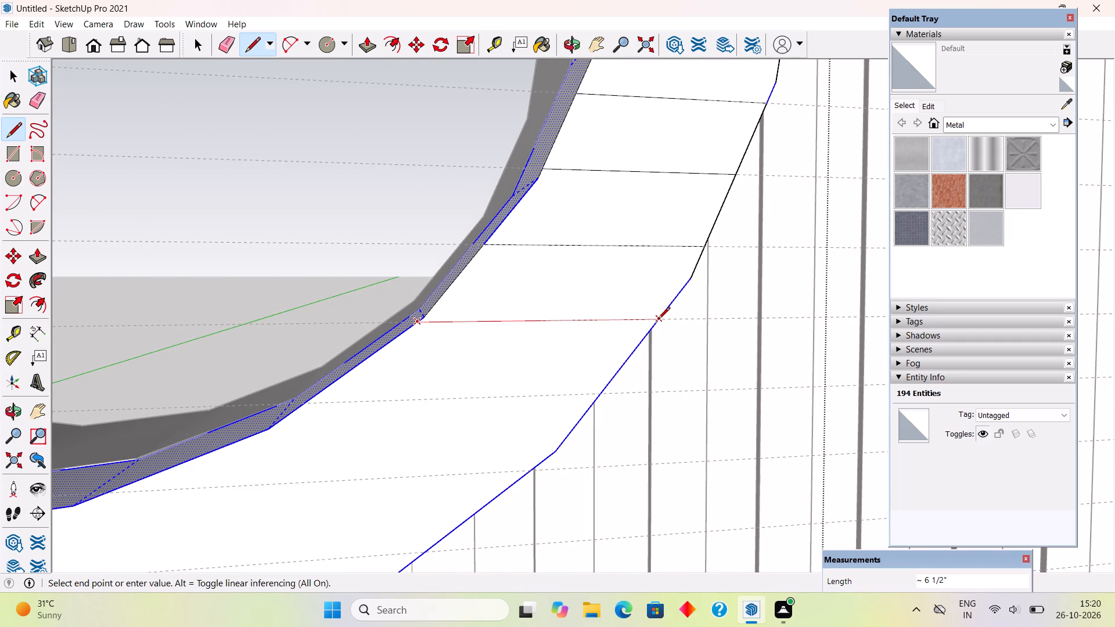
left_click(659, 320)
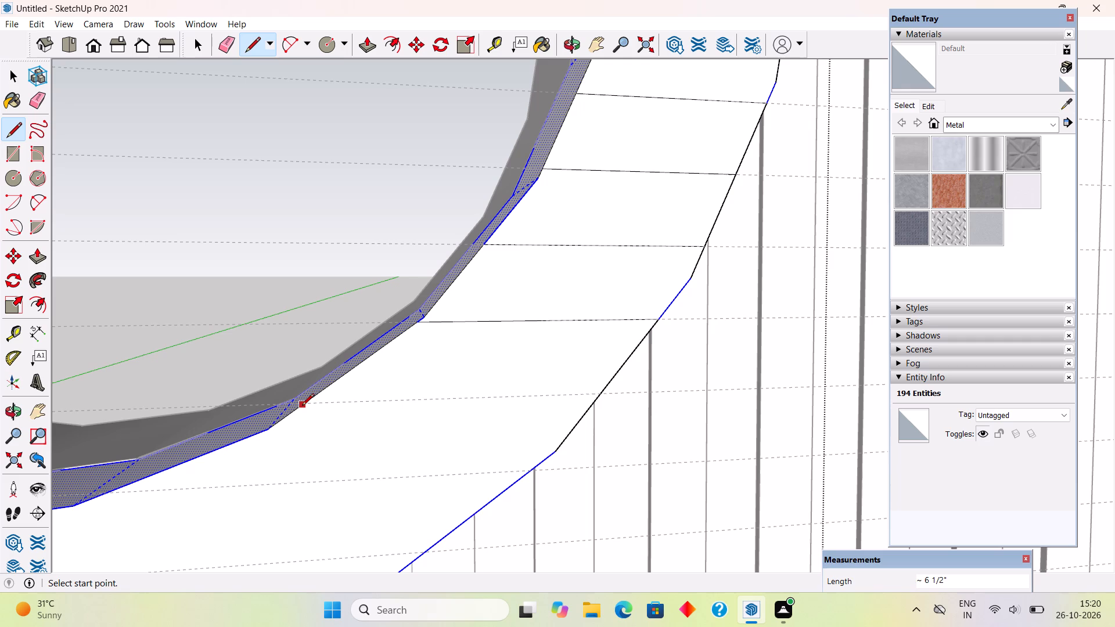
left_click(301, 406)
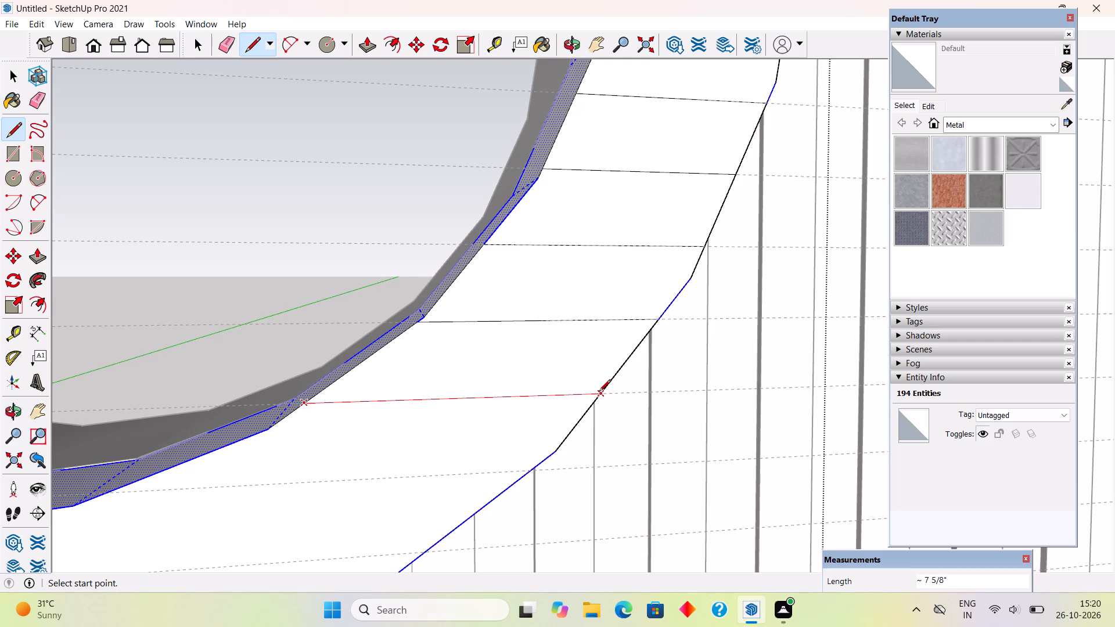
left_click(599, 392)
Draw a line about 10 1/4" long along the next guide, from the ring's inner edge near its bottom to the right outer edge.
scroll(671, 226, "down", 9)
scroll(447, 341, "up", 3)
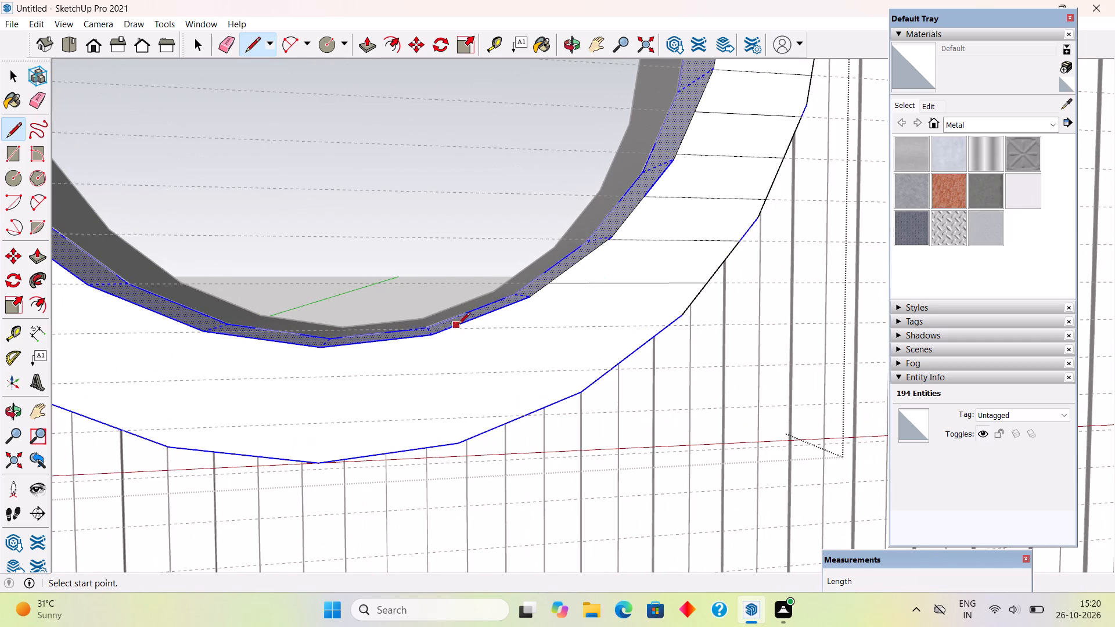
left_click(449, 328)
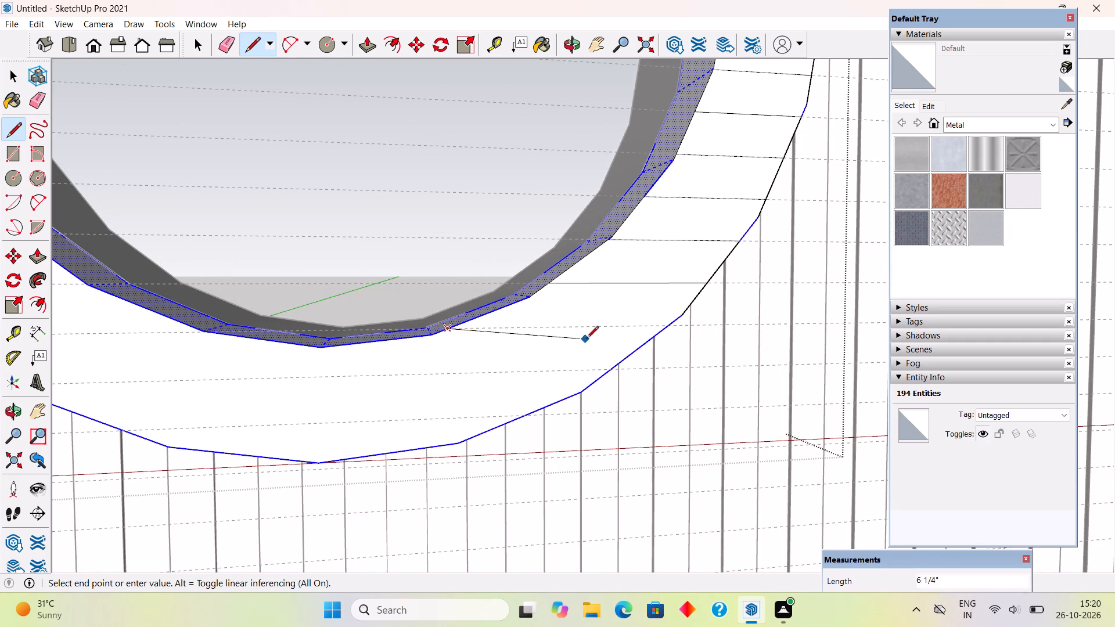
left_click(666, 327)
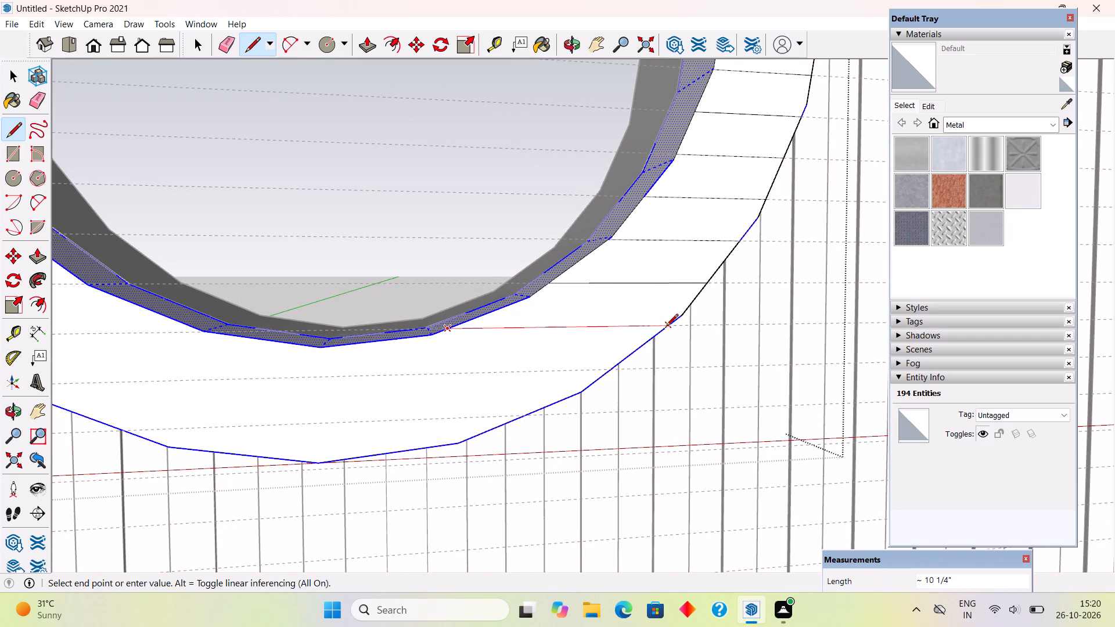
scroll(666, 327, "down", 2)
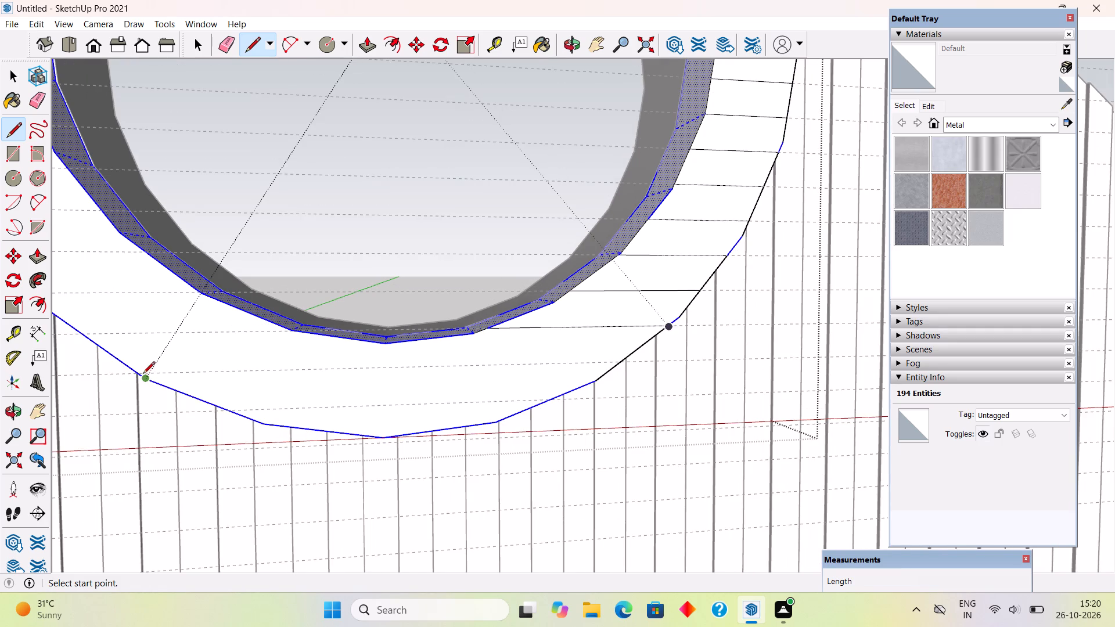
Draw lines about 2' 3/4" and 1' 6" long across the ring's face below the opening, along the two lowest guides.
scroll(139, 375, "up", 10)
left_click(141, 372)
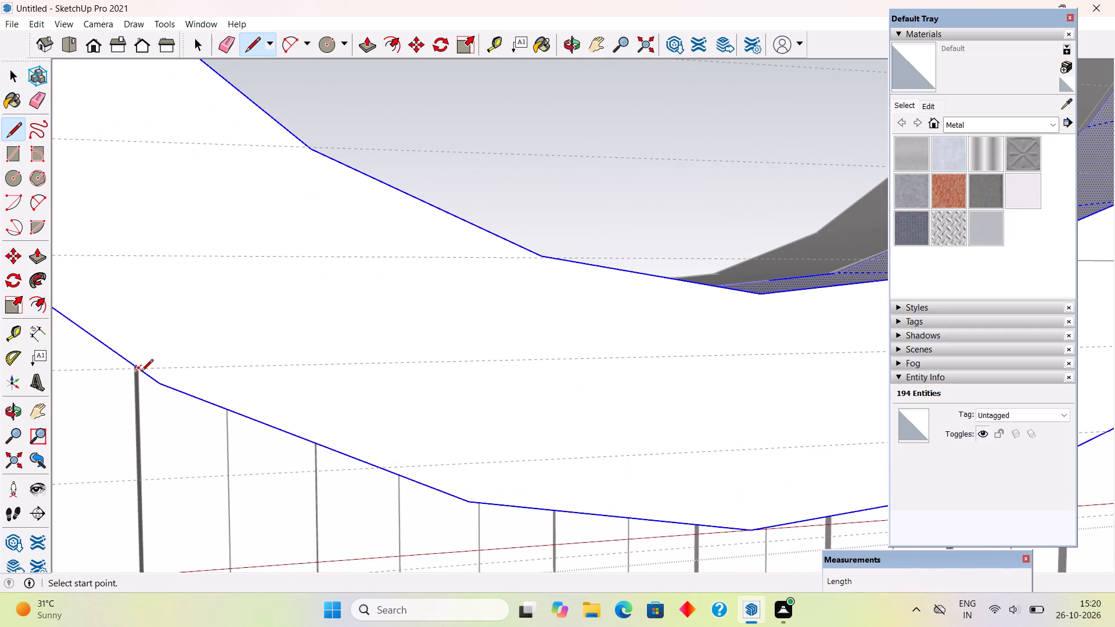
scroll(151, 370, "down", 8)
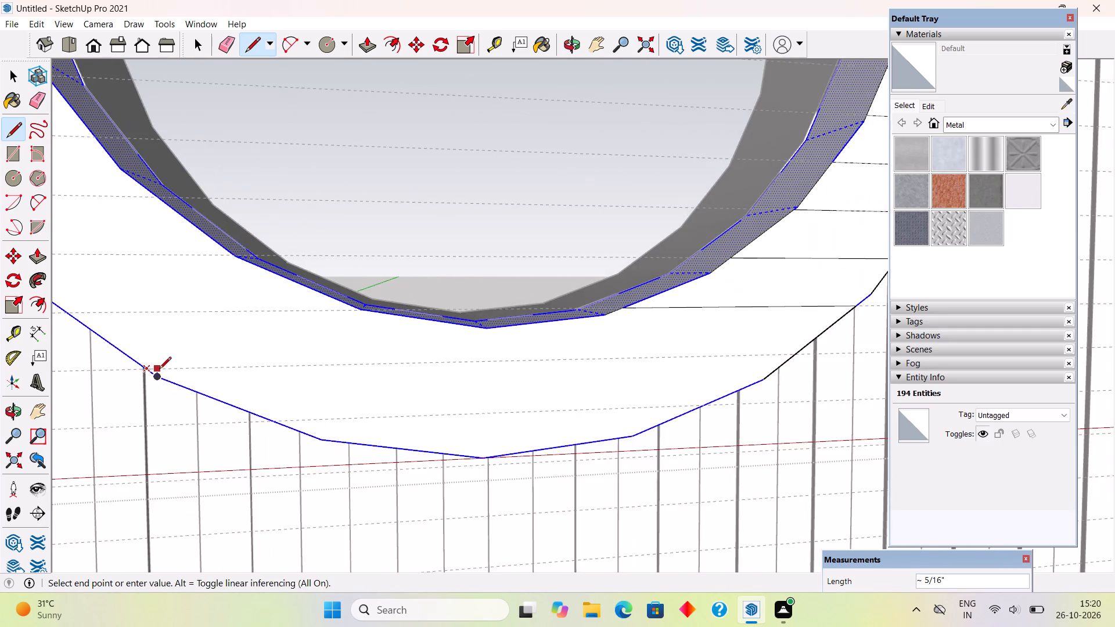
scroll(159, 370, "down", 5)
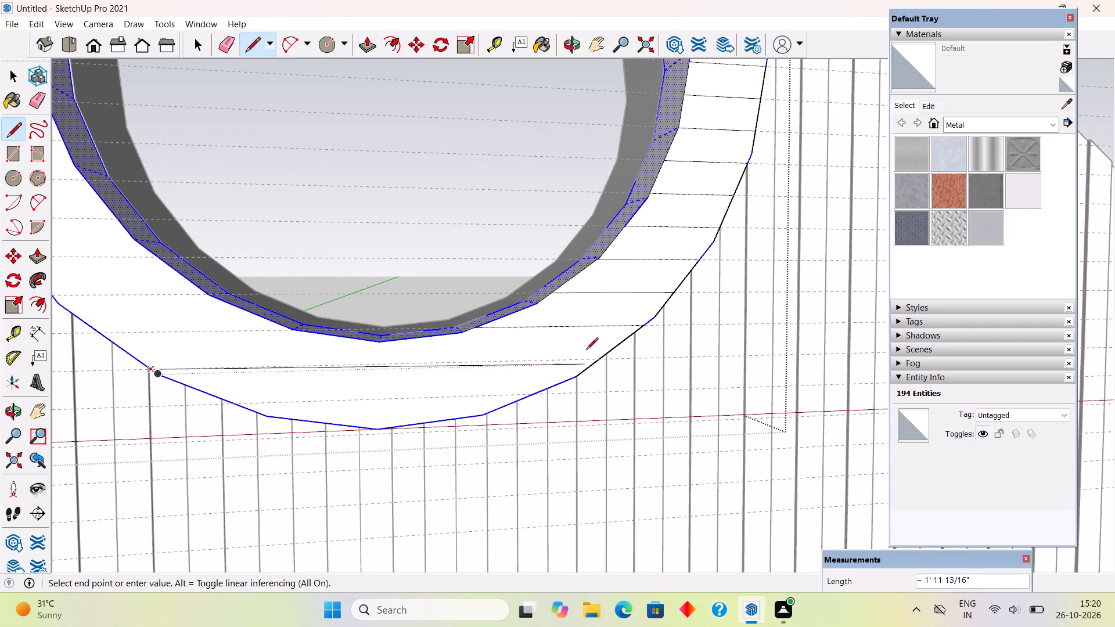
left_click(603, 356)
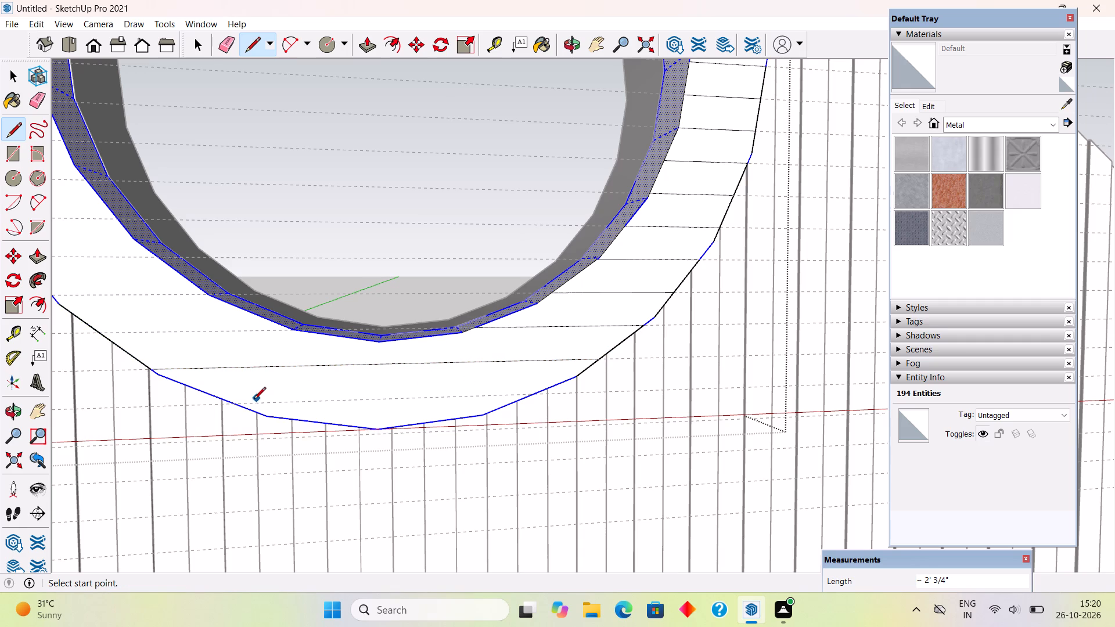
left_click(237, 405)
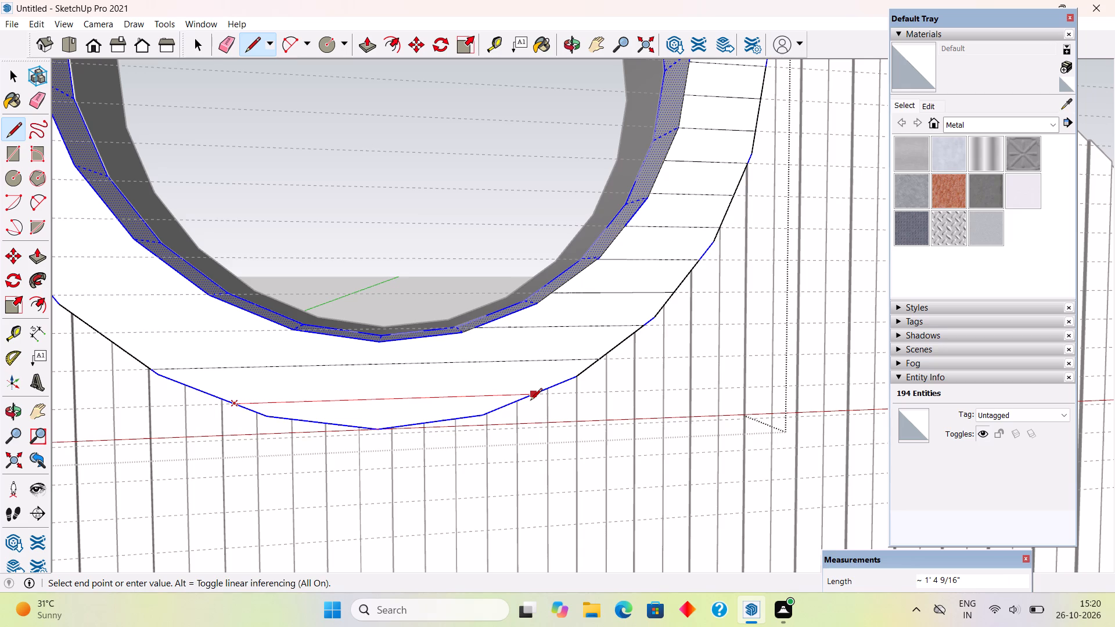
scroll(542, 391, "up", 8)
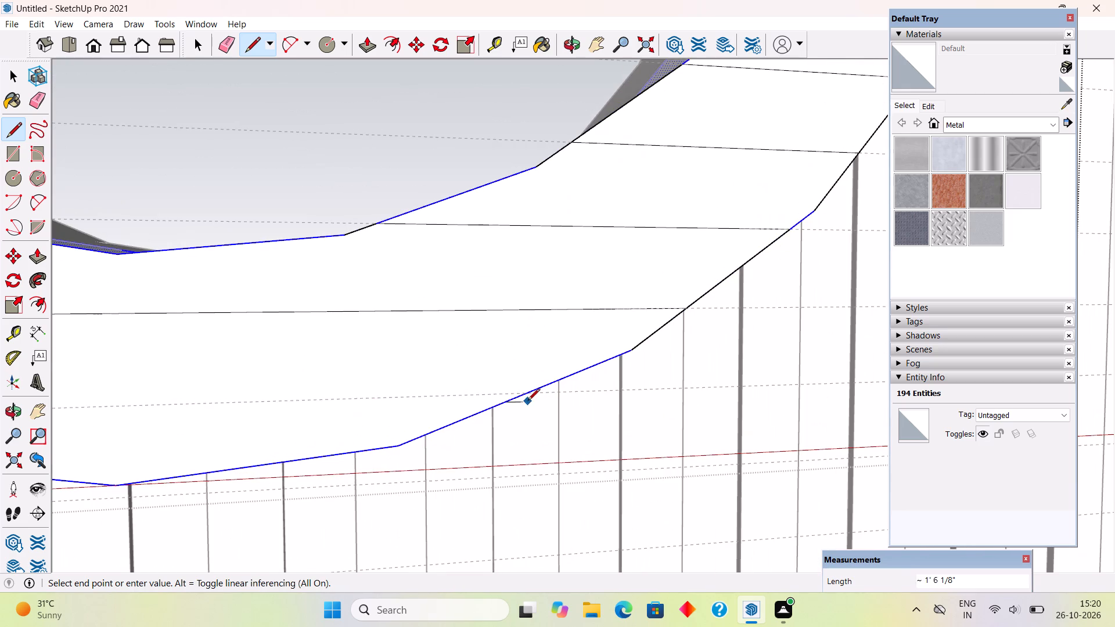
left_click(527, 393)
Draw a line about 9 11/16" long along the next guide up, from the ring's lower left outer edge to its inner edge.
scroll(527, 393, "down", 6)
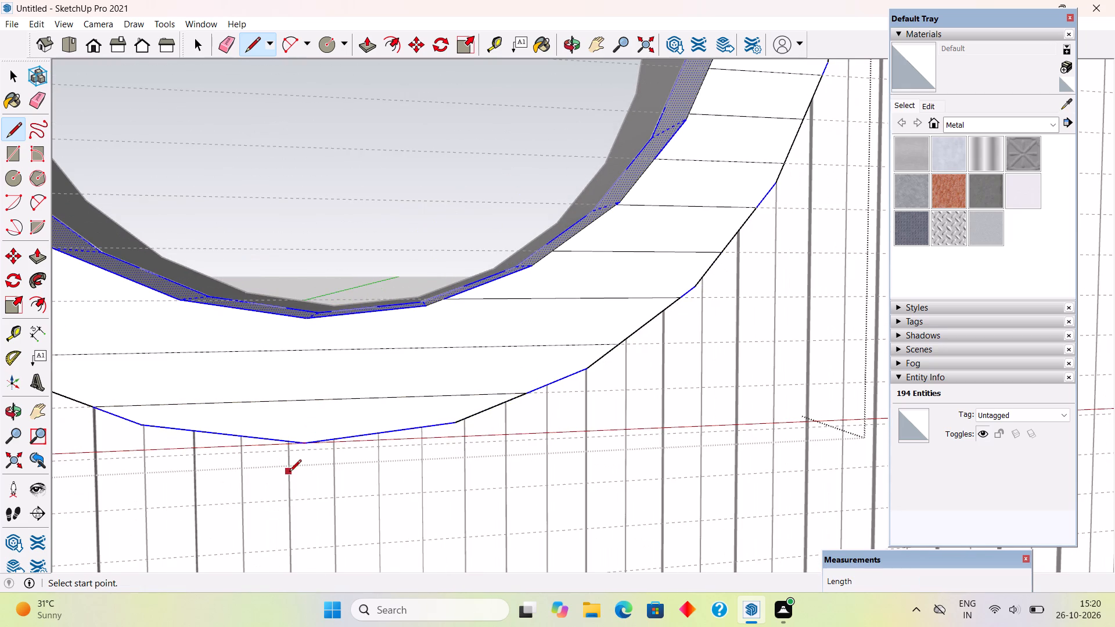
scroll(495, 294, "down", 9)
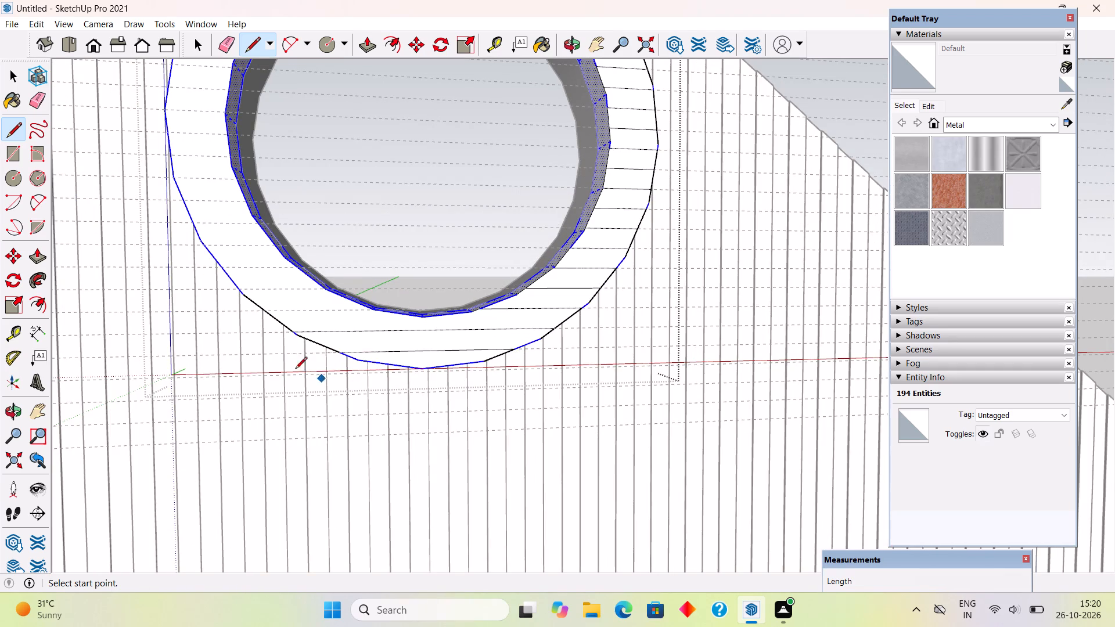
scroll(241, 338, "down", 5)
middle_click_drag(207, 294, 305, 375)
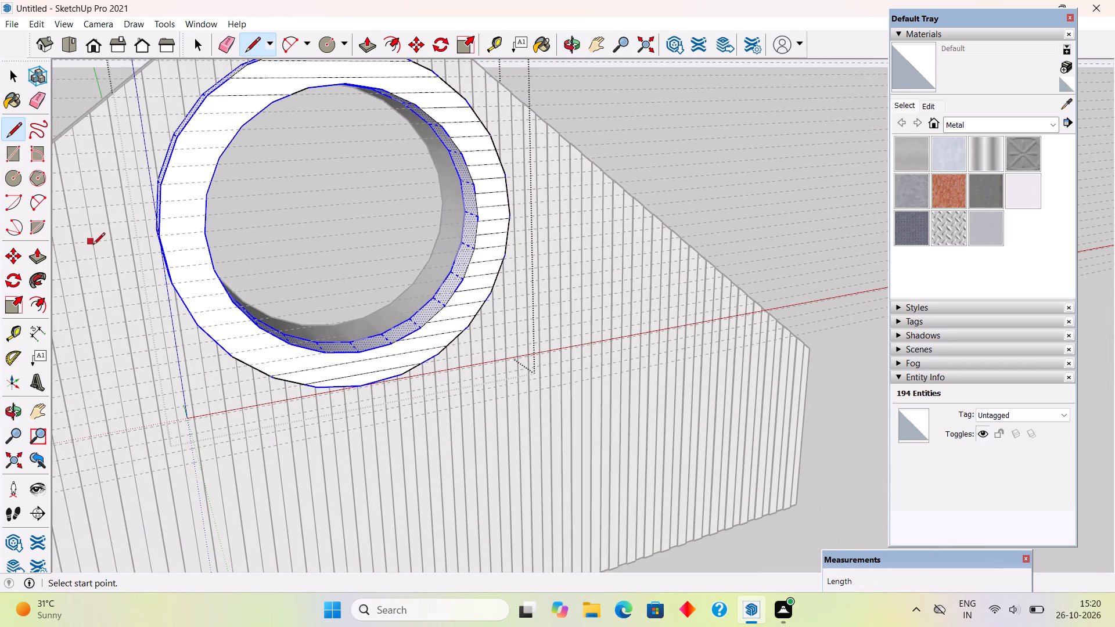
scroll(257, 375, "up", 8)
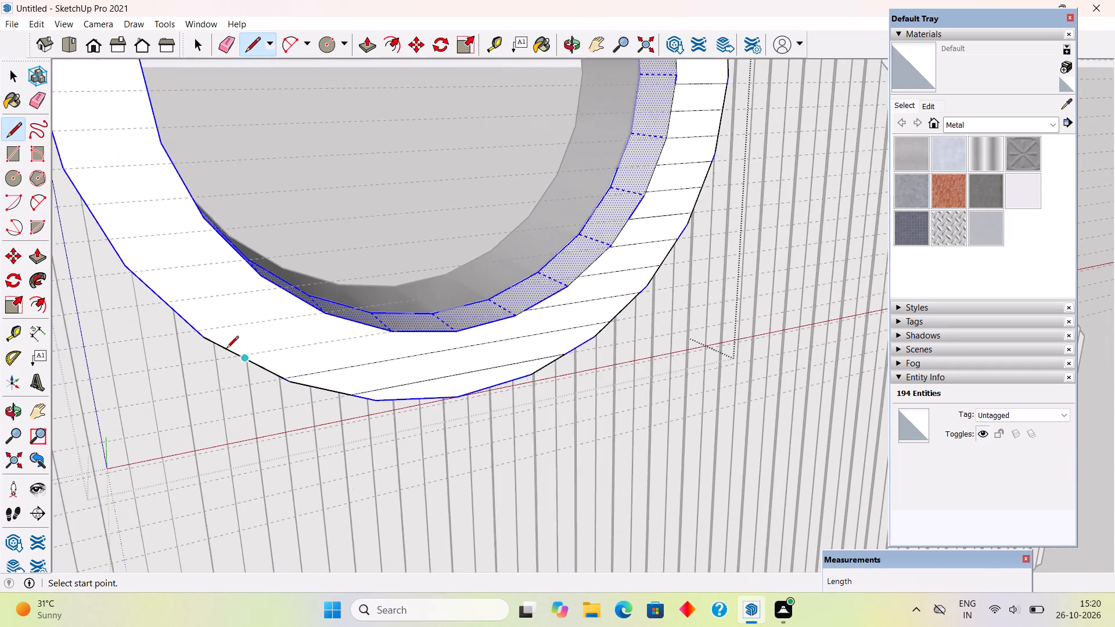
scroll(226, 349, "up", 1)
left_click(244, 356)
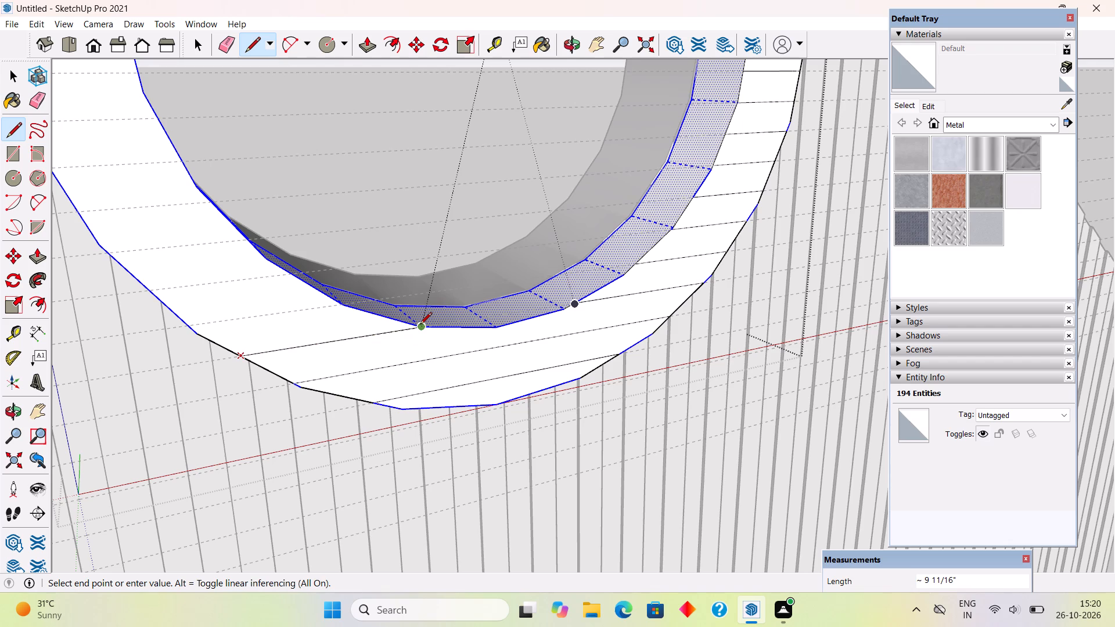
scroll(420, 325, "up", 20)
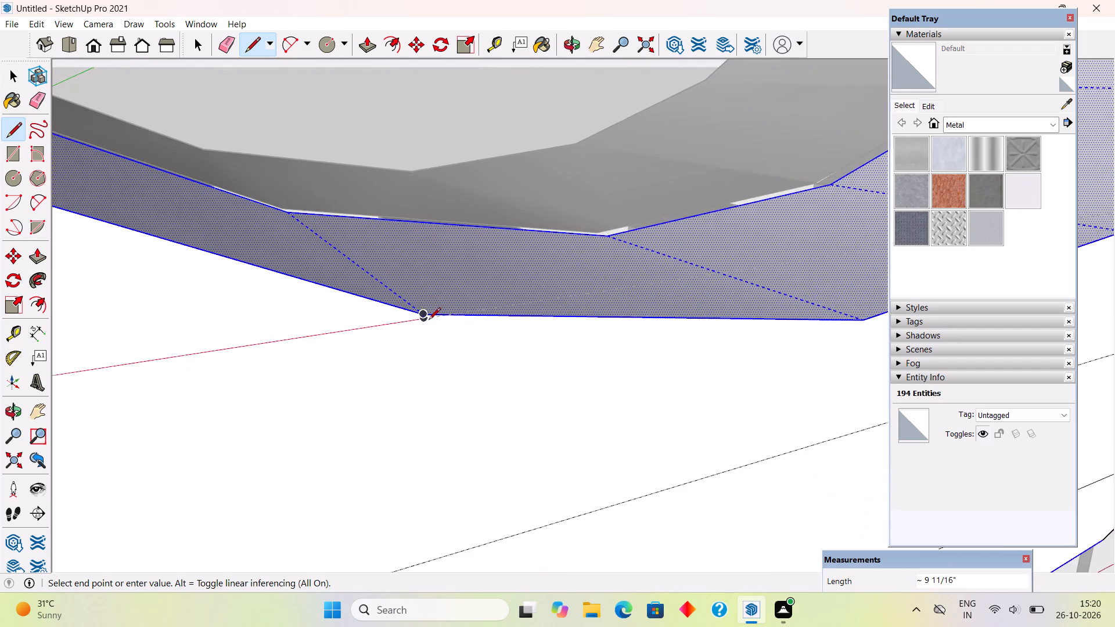
scroll(429, 320, "up", 10)
left_click(478, 309)
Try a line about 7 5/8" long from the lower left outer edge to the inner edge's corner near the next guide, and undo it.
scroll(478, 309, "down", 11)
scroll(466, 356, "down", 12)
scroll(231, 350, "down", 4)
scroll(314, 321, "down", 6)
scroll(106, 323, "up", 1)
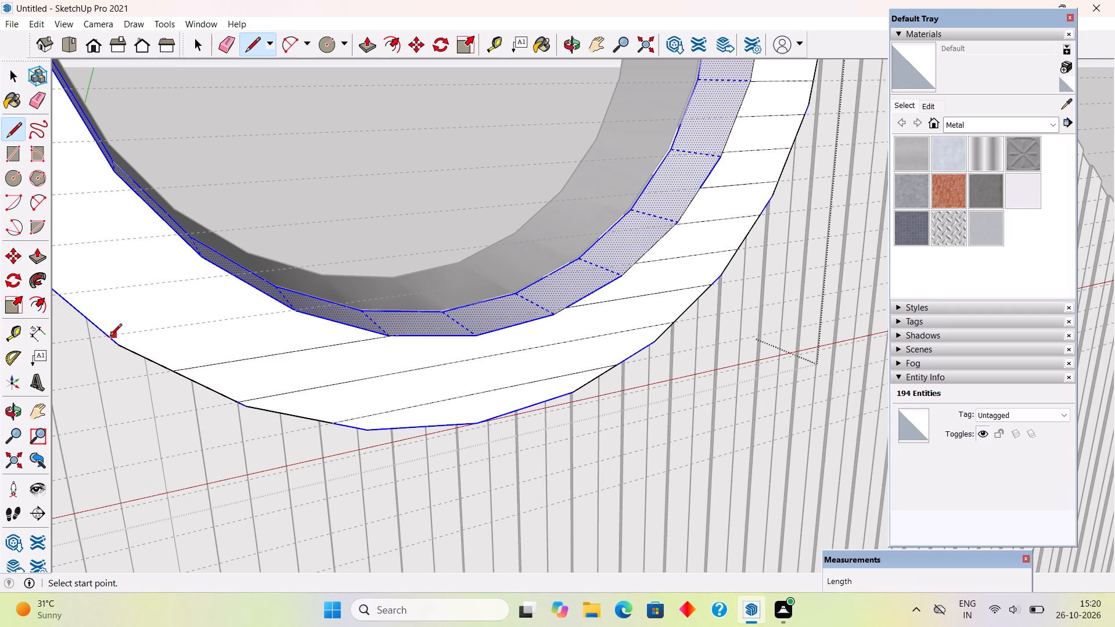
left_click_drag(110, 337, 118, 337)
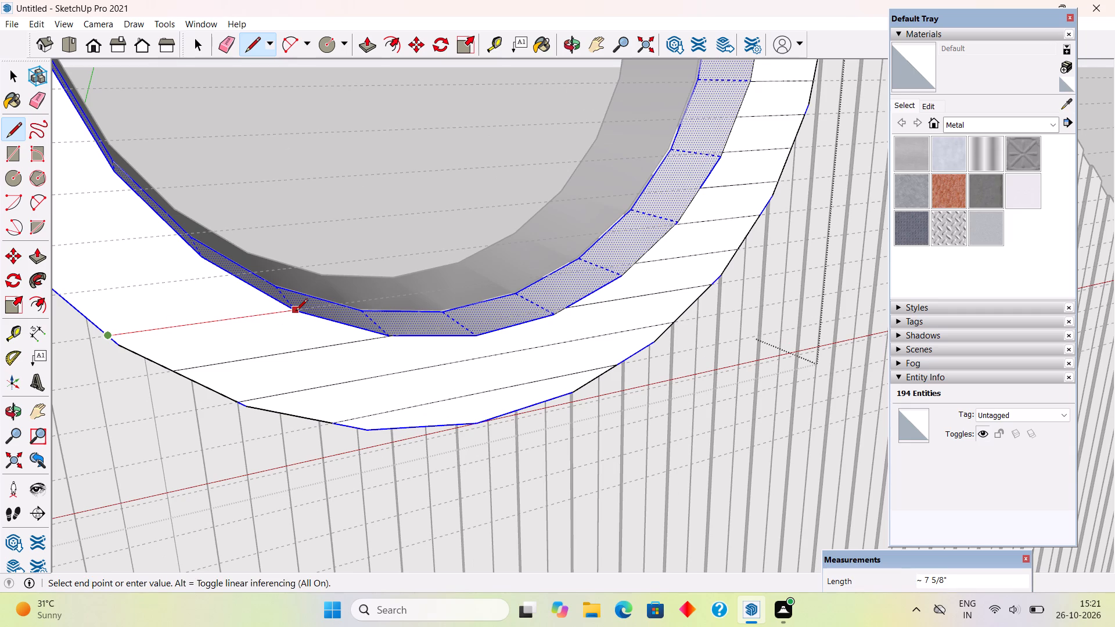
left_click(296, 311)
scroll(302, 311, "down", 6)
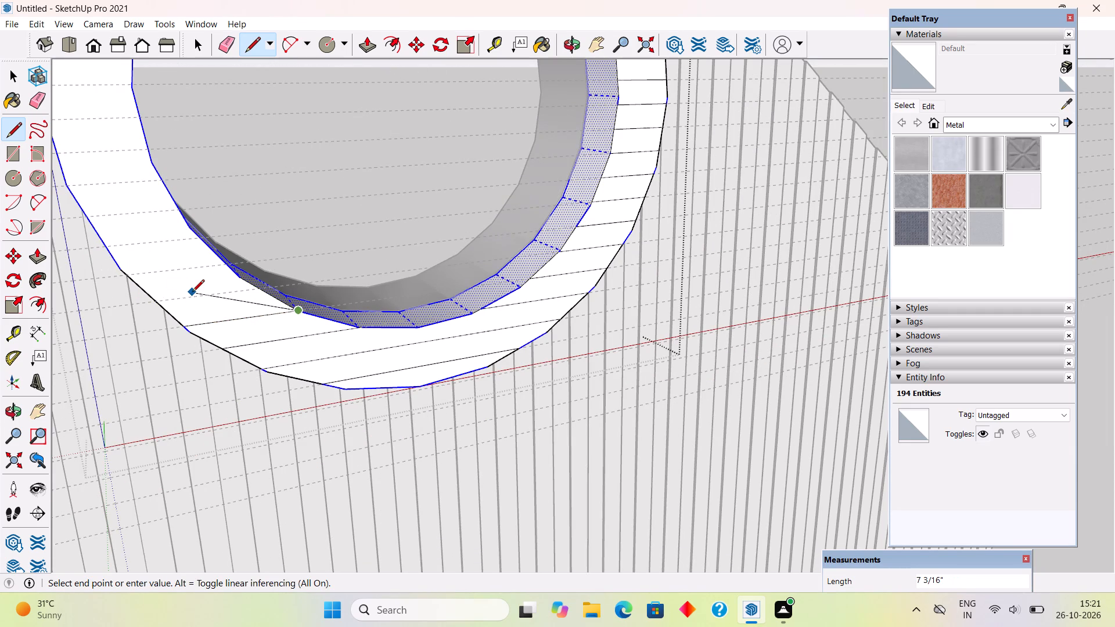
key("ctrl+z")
Draw a line about 7 9/16" long along that guide, from its crossing with the inner edge to the lower left outer edge.
scroll(285, 319, "up", 17)
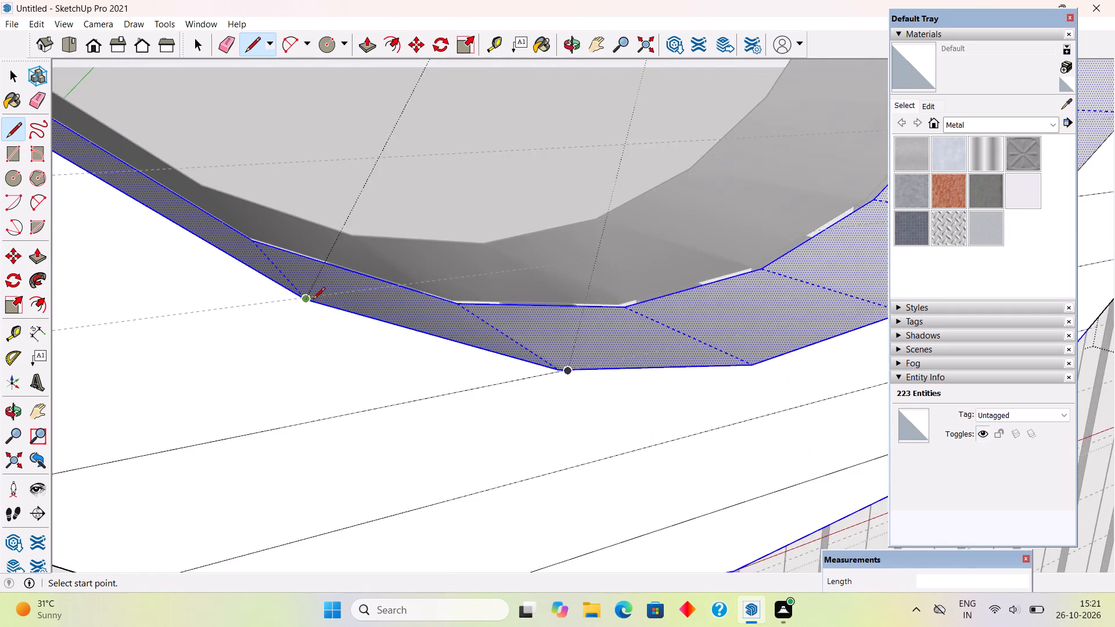
scroll(313, 300, "up", 16)
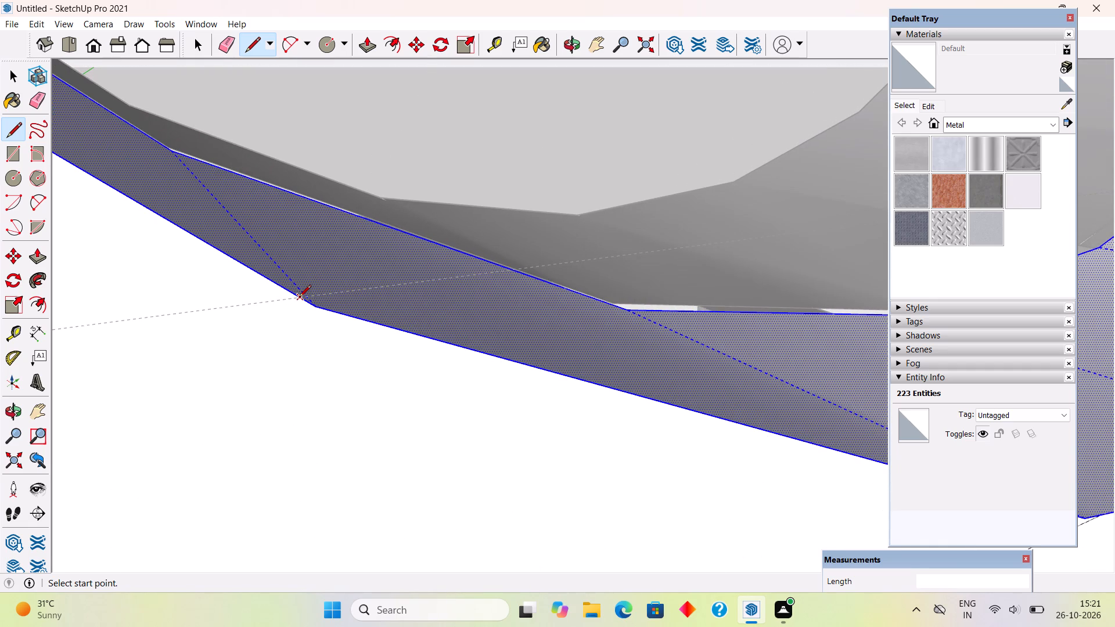
left_click(299, 298)
scroll(290, 310, "down", 18)
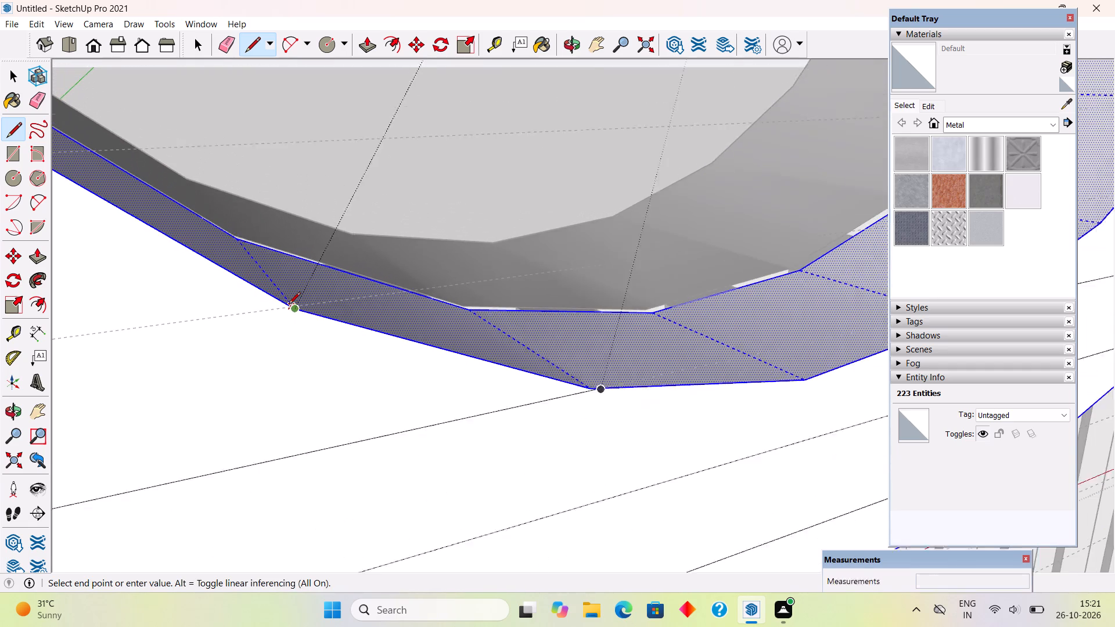
scroll(289, 305, "down", 19)
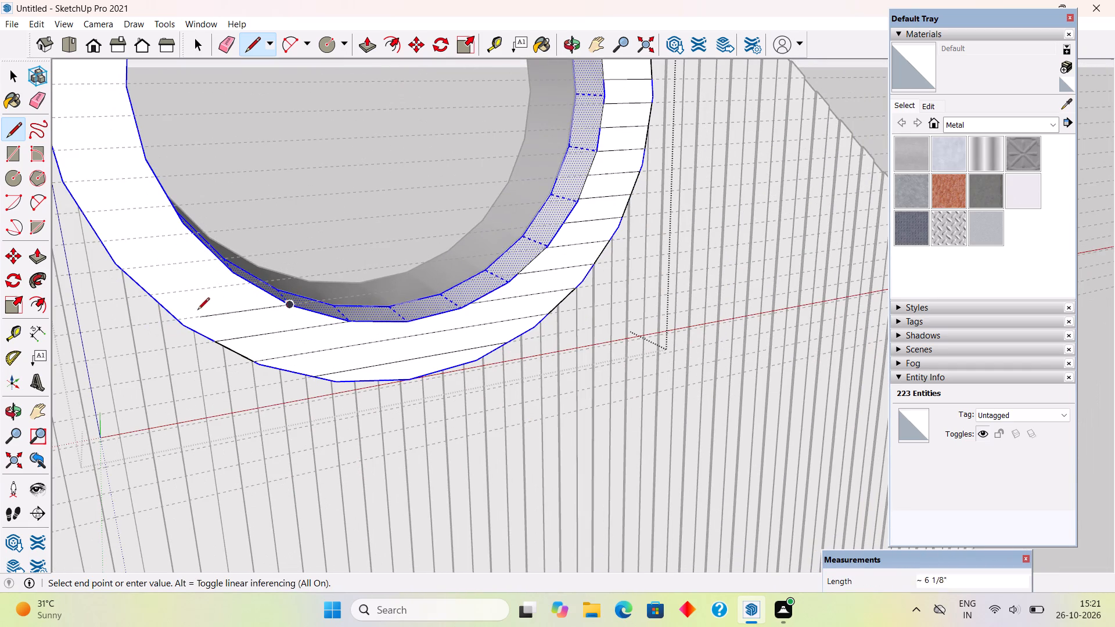
scroll(188, 318, "up", 5)
left_click(171, 325)
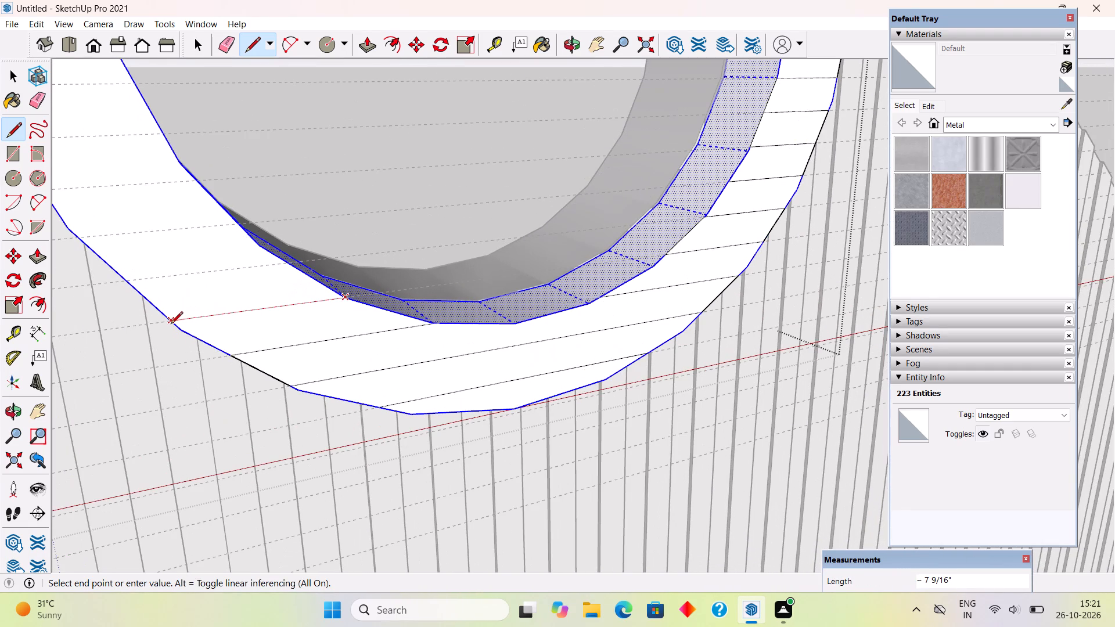
Draw lines about 6 9/16" and 6 1/8" long from inner to outer edge along the next two guides up on the ring's lower left.
scroll(178, 318, "down", 7)
scroll(287, 349, "down", 11)
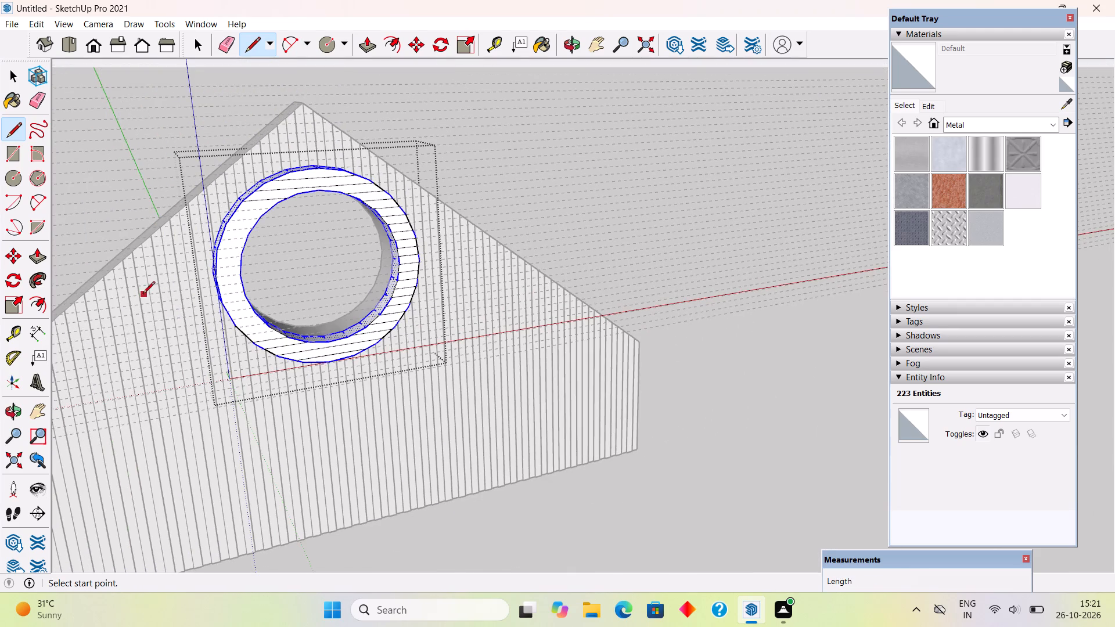
scroll(143, 294, "up", 6)
scroll(246, 269, "up", 5)
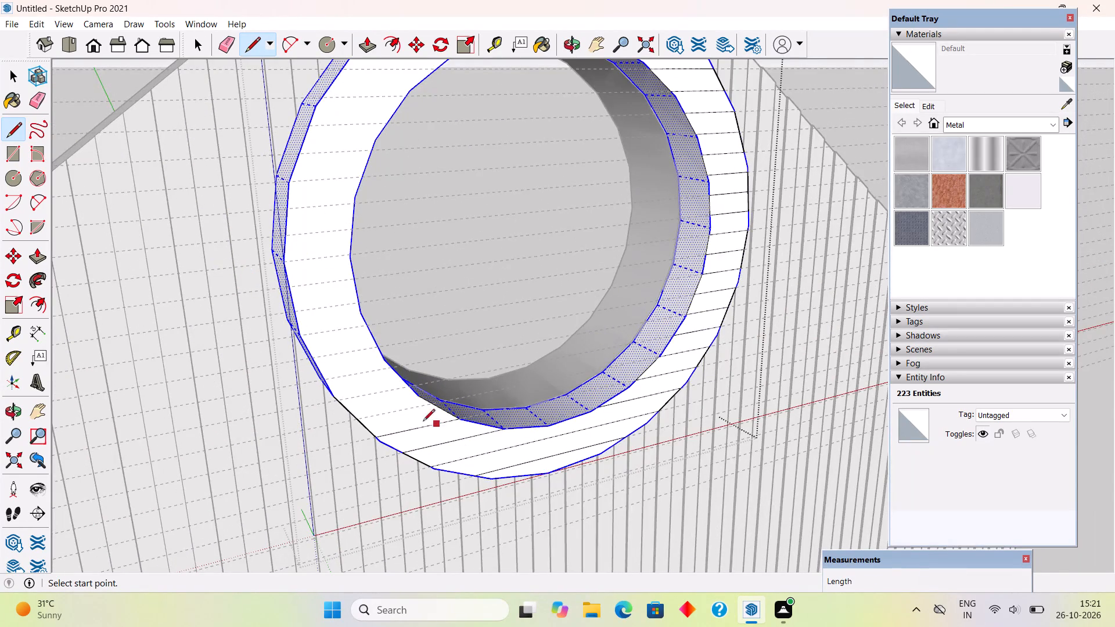
scroll(402, 425, "up", 10)
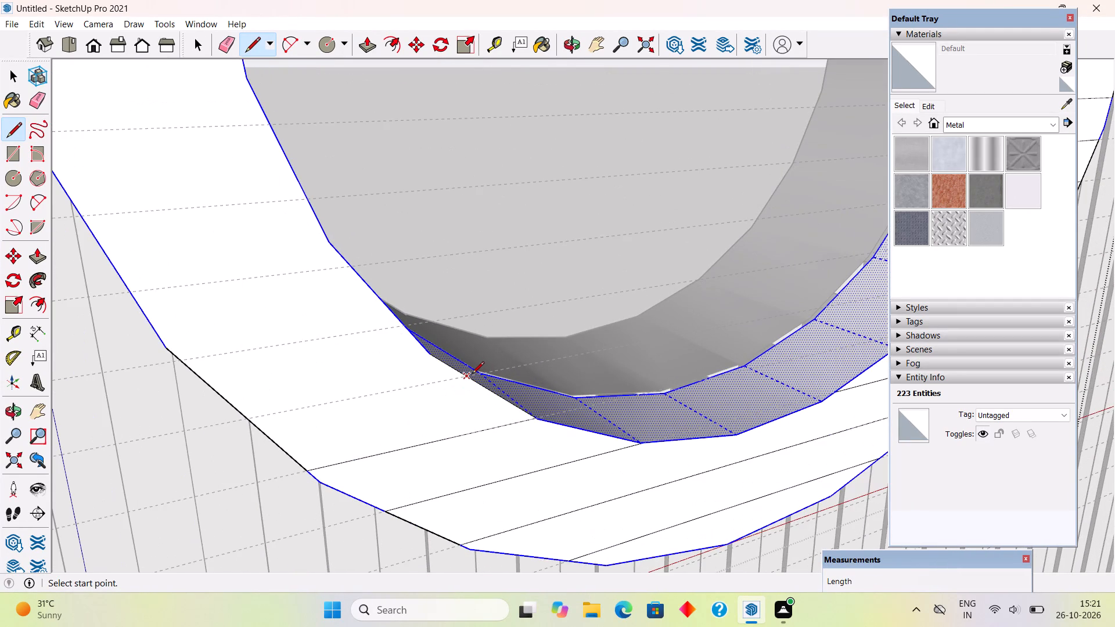
left_click(472, 374)
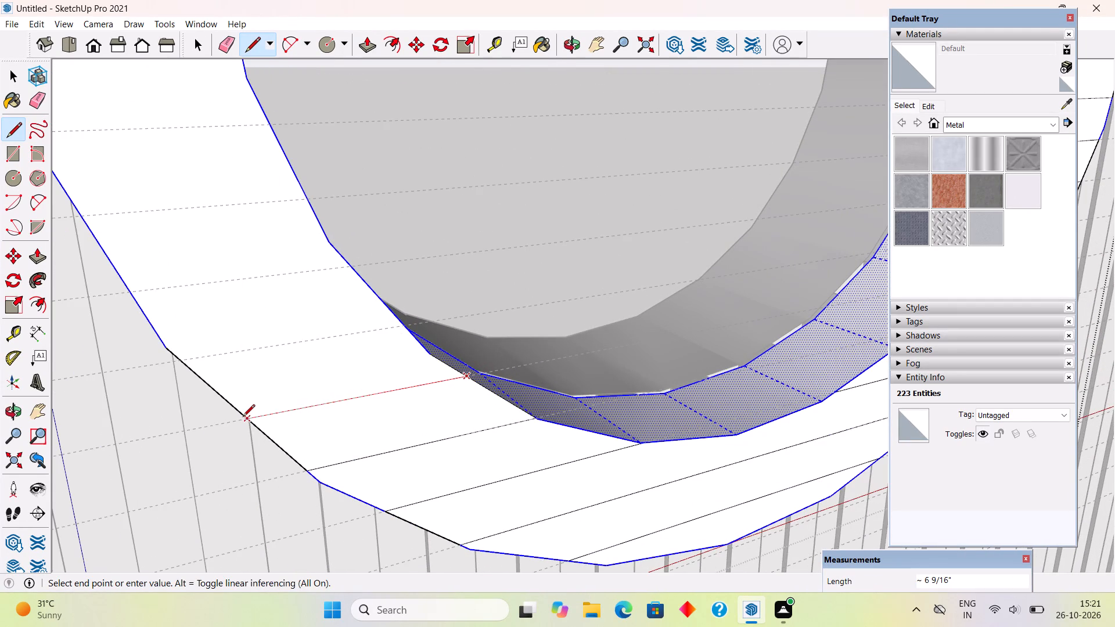
left_click(242, 417)
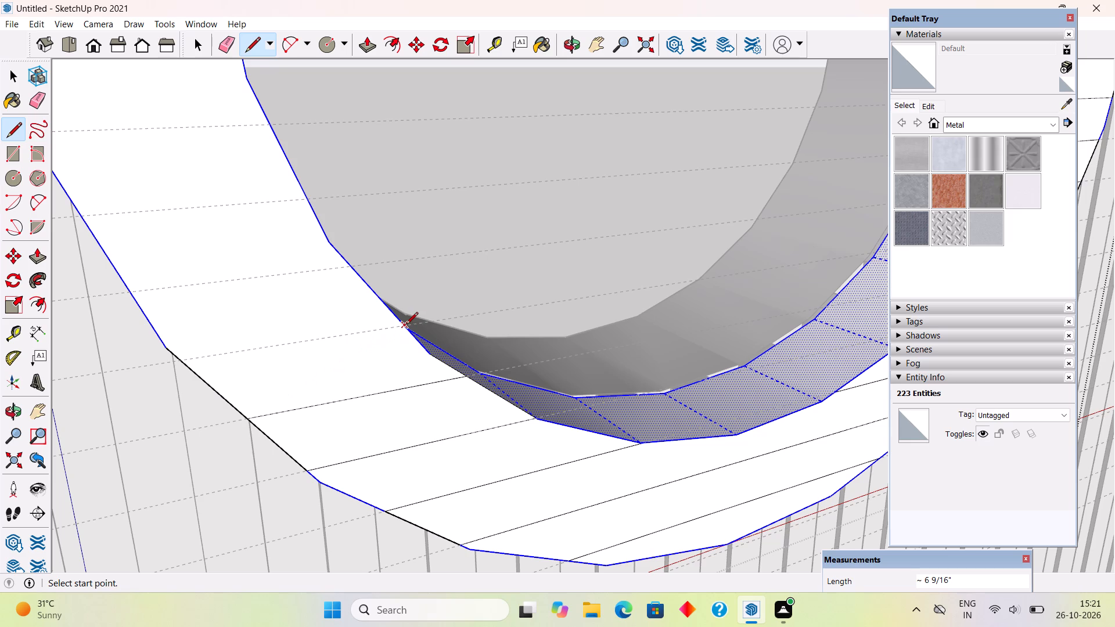
left_click(406, 325)
left_click(182, 365)
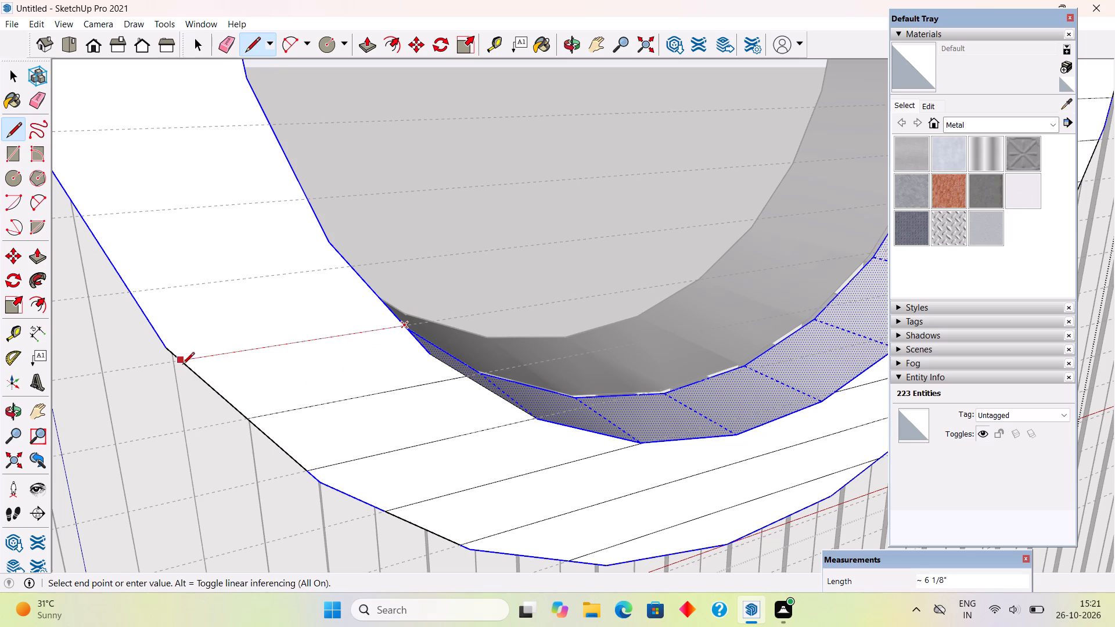
Draw lines from inner to outer edge along the following two guides up on the ring's lower left.
left_click(350, 263)
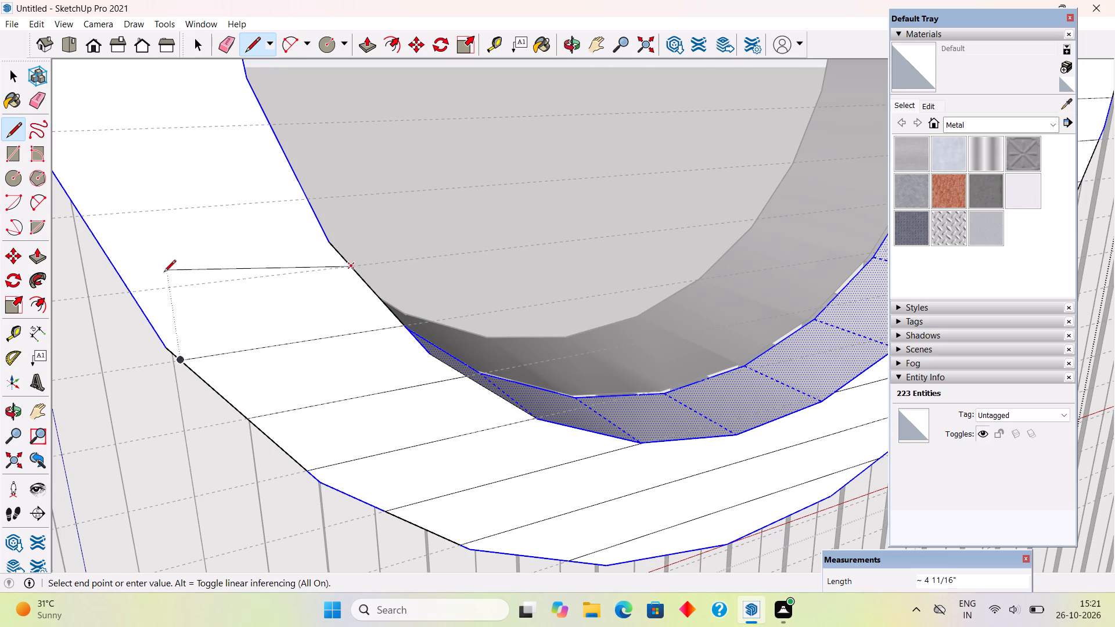
left_click(125, 290)
scroll(134, 329, "down", 5)
scroll(183, 381, "down", 6)
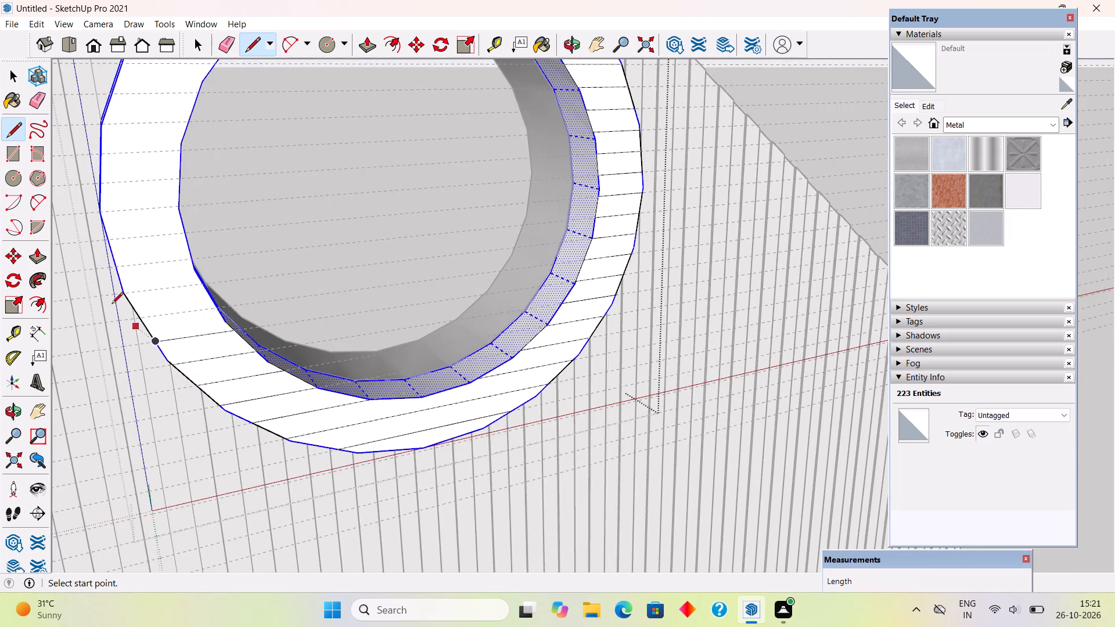
scroll(85, 248, "up", 4)
scroll(265, 344, "up", 5)
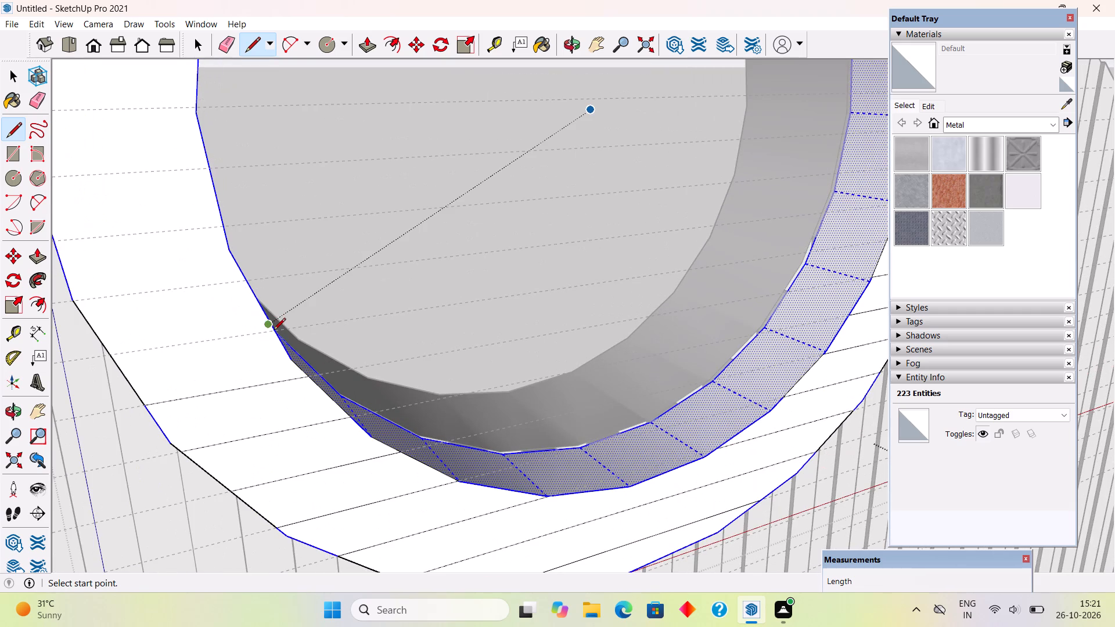
left_click(274, 333)
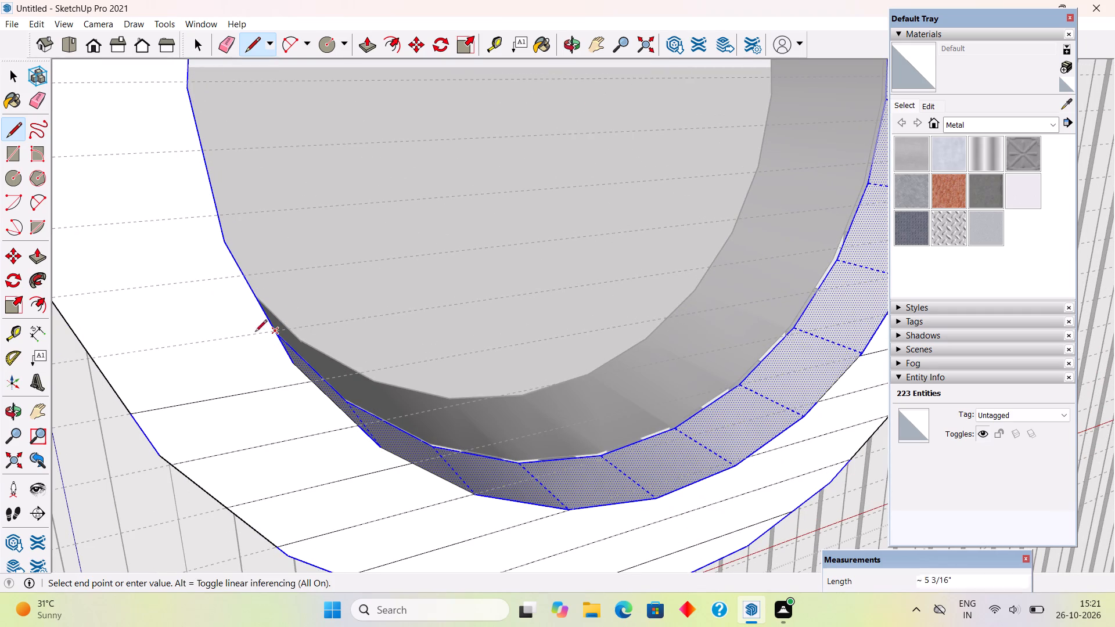
left_click(93, 361)
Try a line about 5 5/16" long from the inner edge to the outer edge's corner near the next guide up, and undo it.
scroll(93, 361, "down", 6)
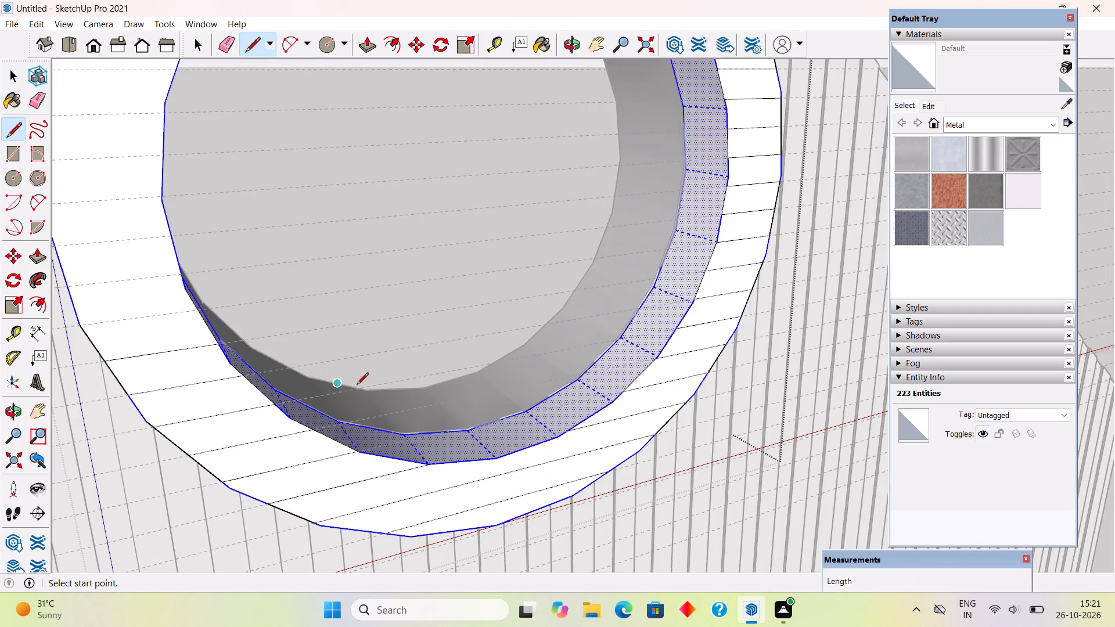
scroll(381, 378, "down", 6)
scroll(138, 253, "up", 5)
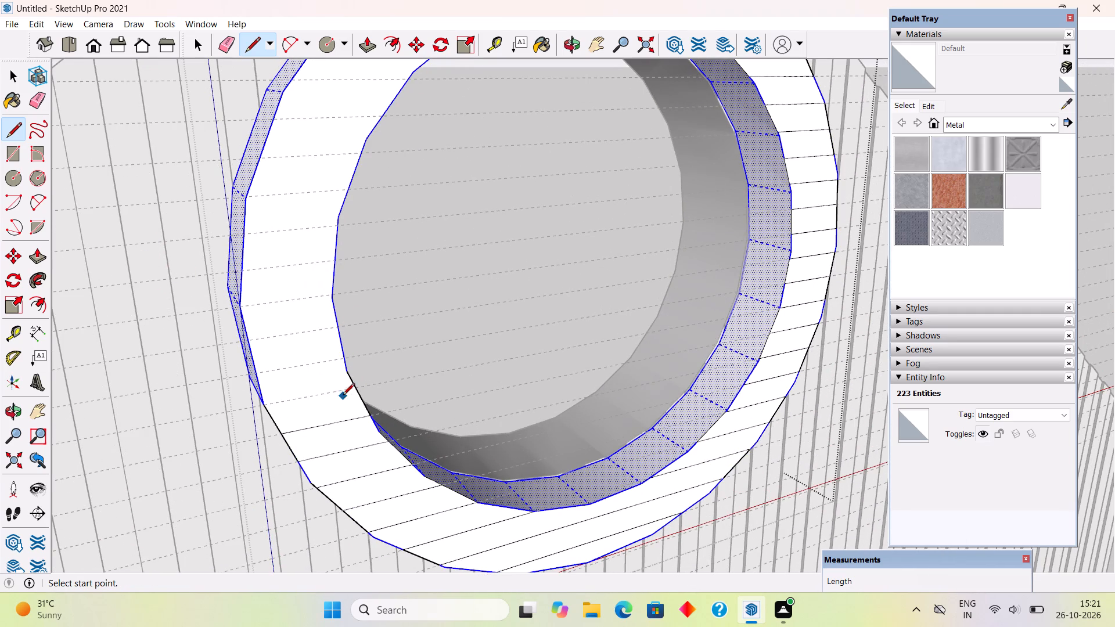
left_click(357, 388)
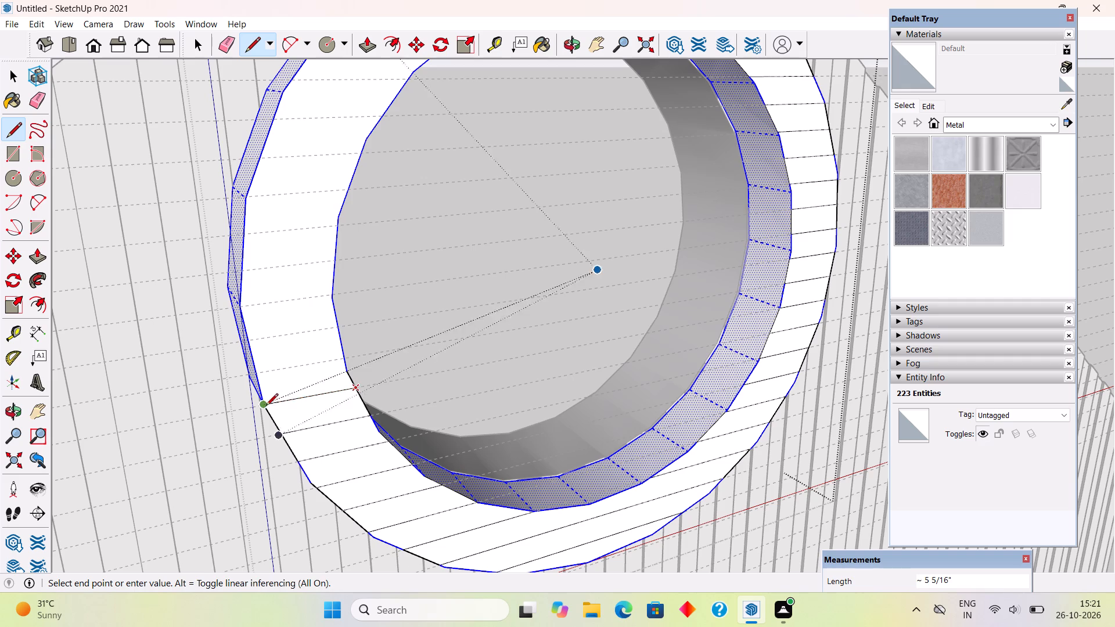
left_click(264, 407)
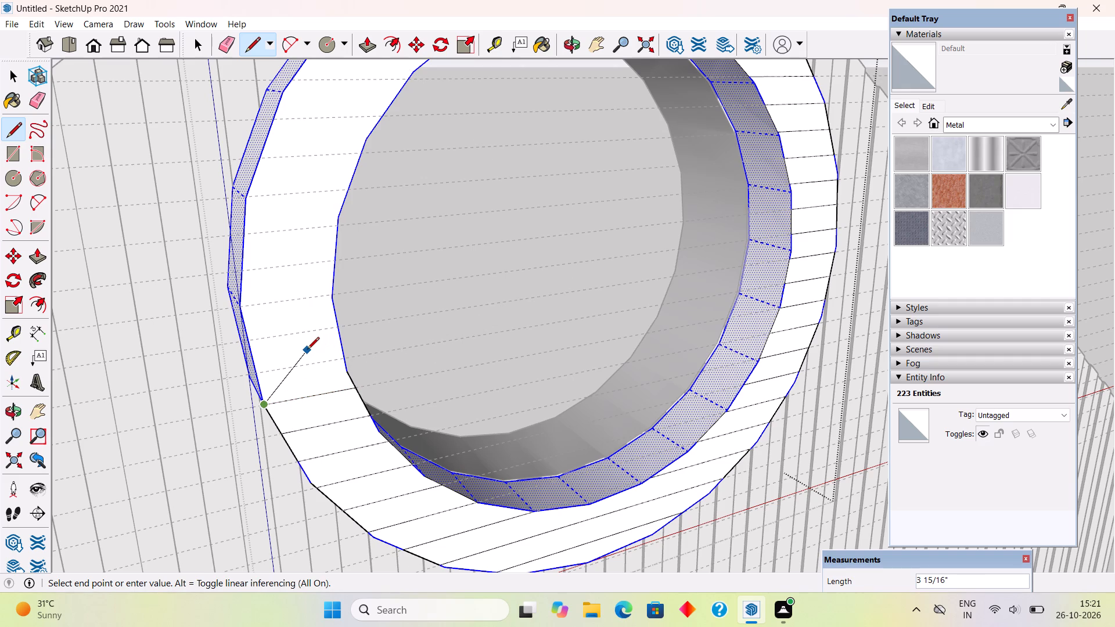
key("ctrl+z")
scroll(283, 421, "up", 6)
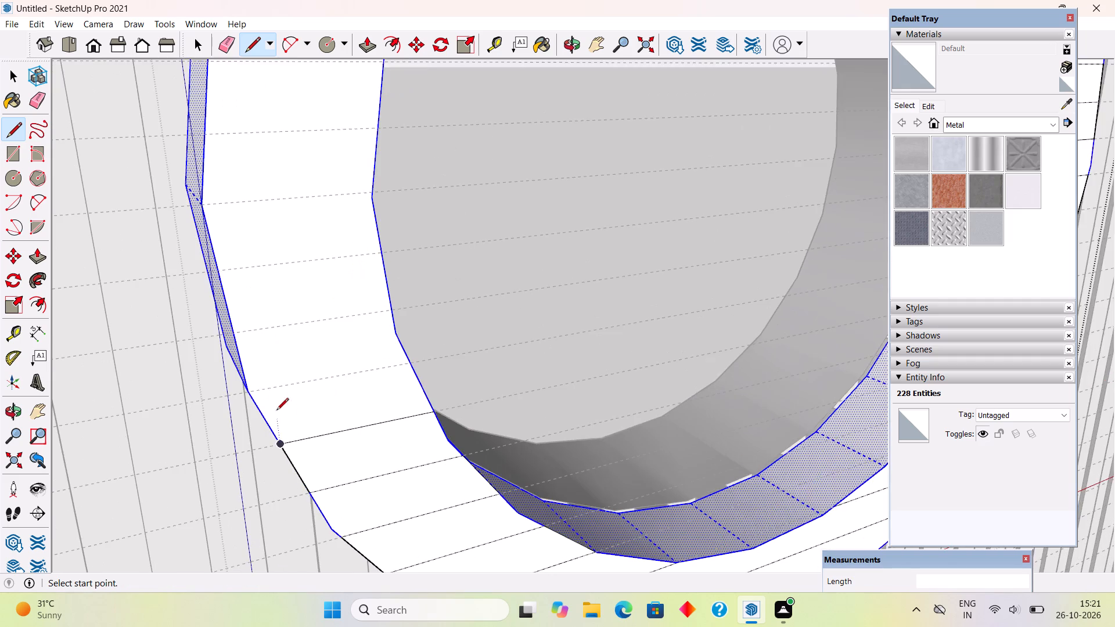
Draw a line from the ring's inner edge to the outer edge's corner along the next undivided guide up on the lower left.
scroll(242, 388, "up", 15)
scroll(327, 394, "down", 4)
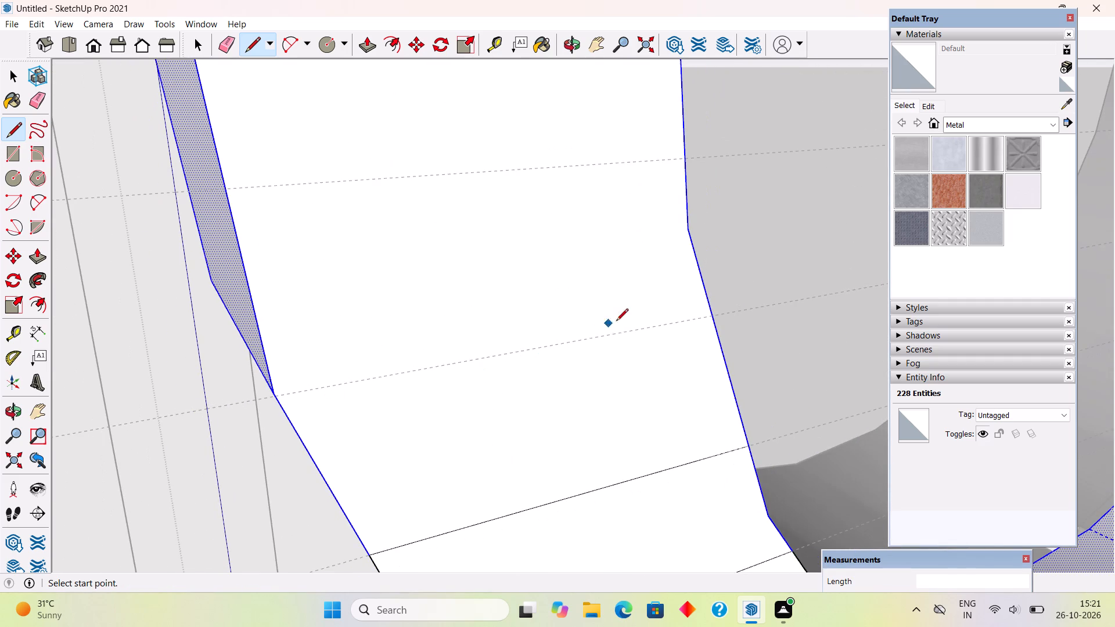
left_click(713, 315)
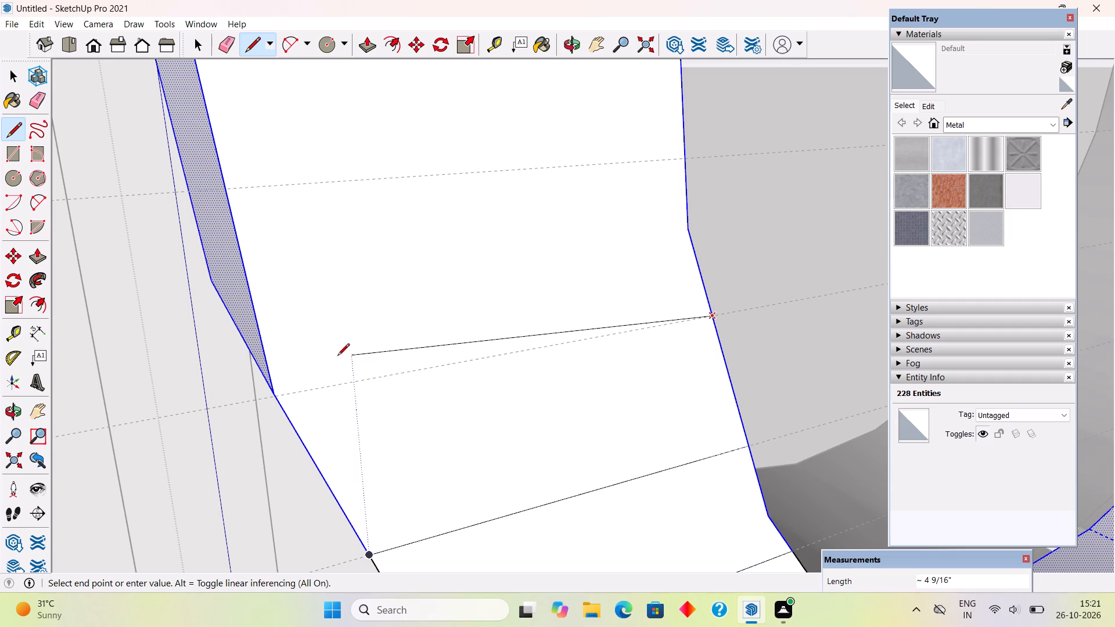
scroll(276, 399, "up", 5)
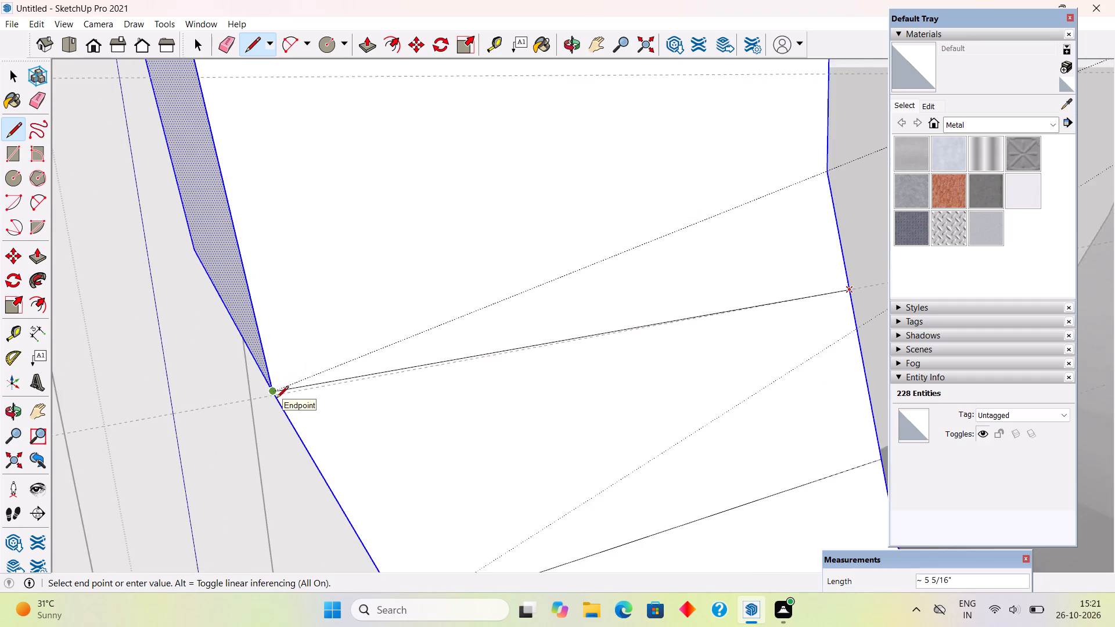
scroll(273, 400, "up", 6)
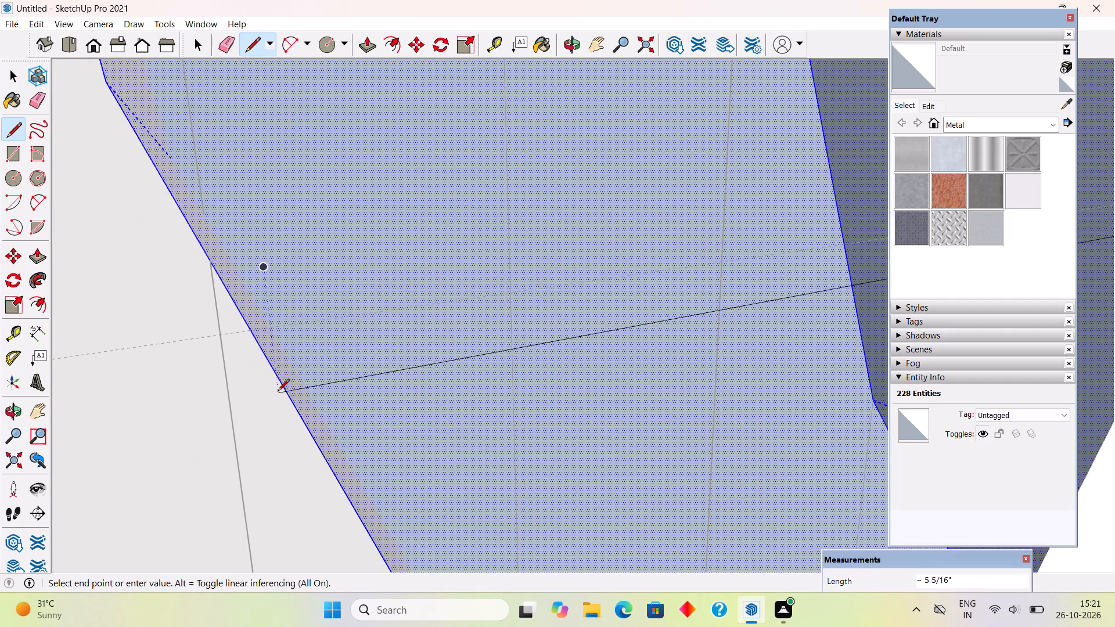
scroll(278, 392, "down", 5)
scroll(280, 394, "up", 5)
scroll(280, 392, "down", 4)
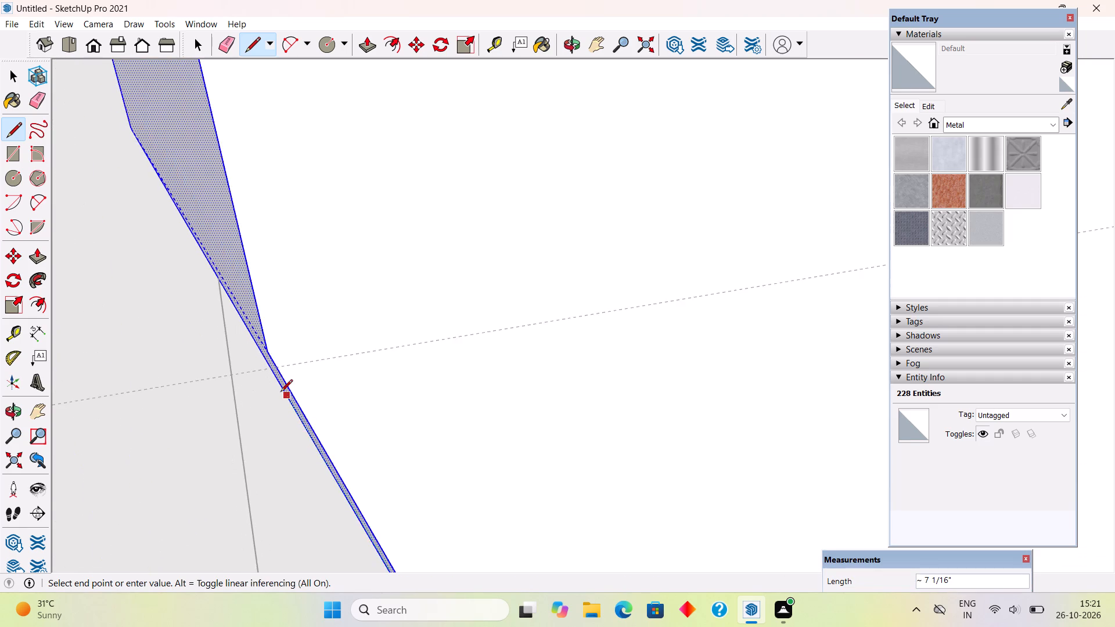
middle_click_drag(332, 387, 196, 377)
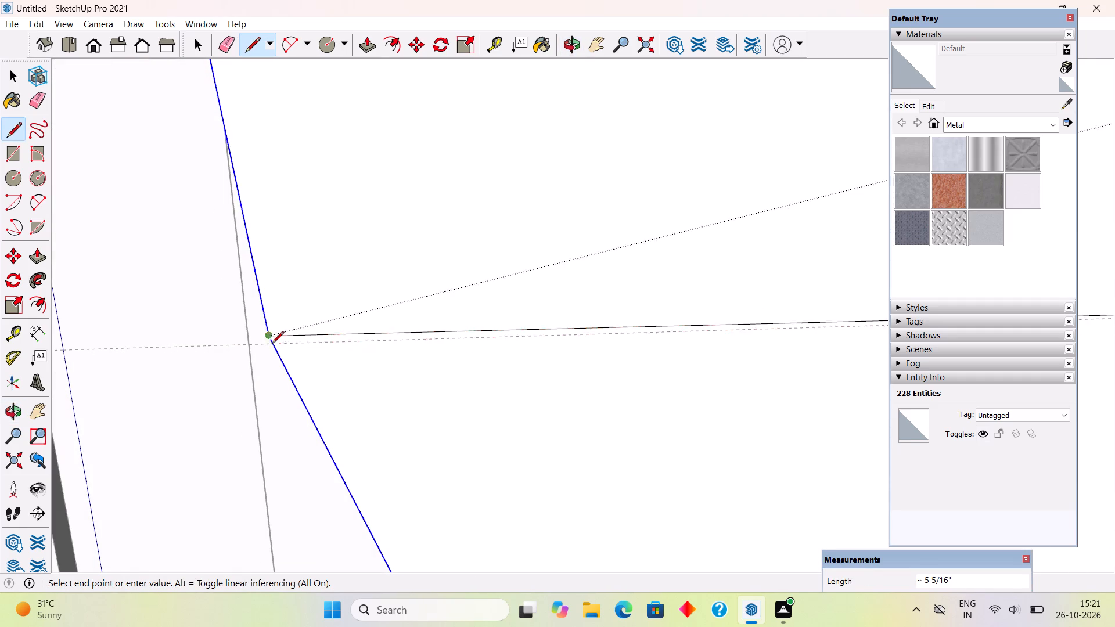
left_click(274, 348)
Draw lines between the outer and inner edges along the next two guides up on the ring's left side.
scroll(270, 450, "down", 12)
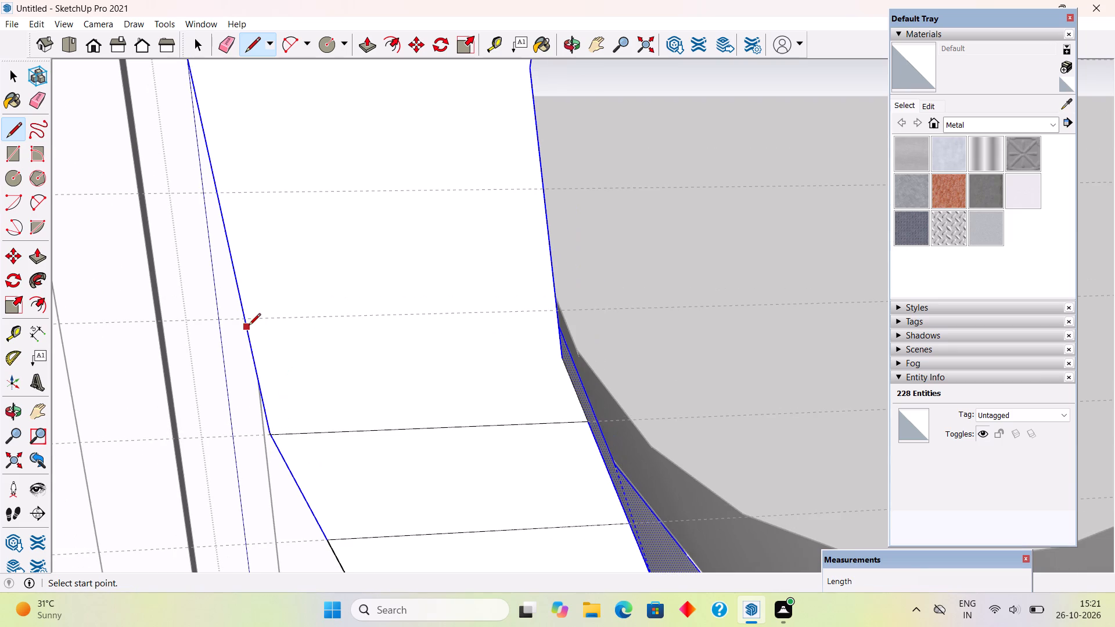
scroll(247, 318, "up", 3)
left_click(242, 320)
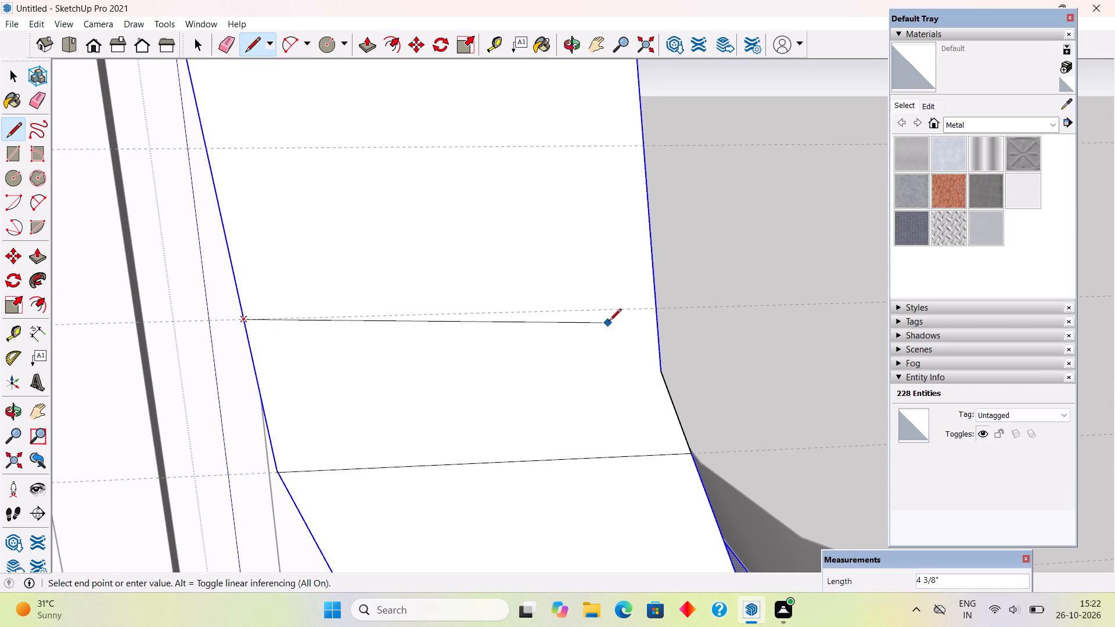
left_click(660, 308)
scroll(544, 480, "down", 5)
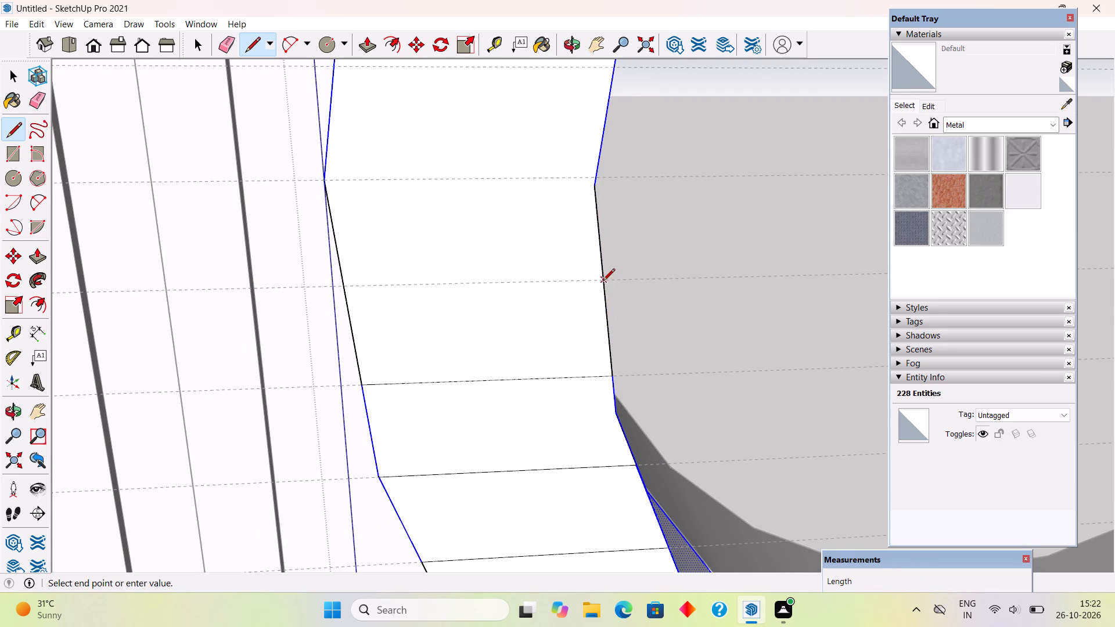
left_click(603, 282)
left_click(344, 288)
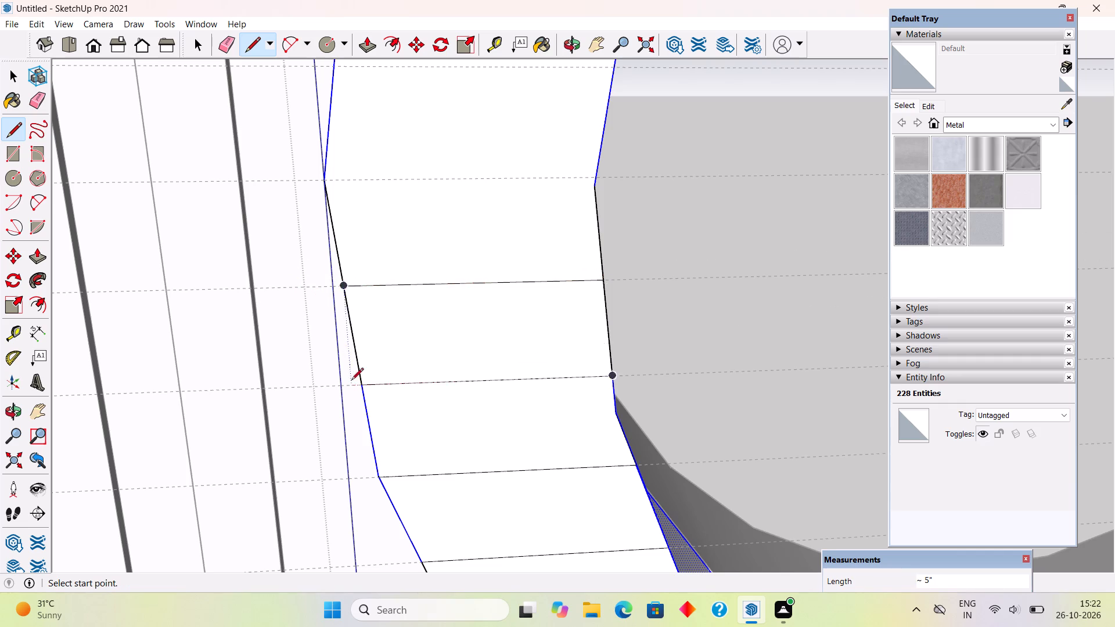
Draw lines about 5" long from inner to outer edge along the guide at the leftmost outer corner and the guide above it.
scroll(351, 388, "down", 5)
scroll(343, 275, "up", 11)
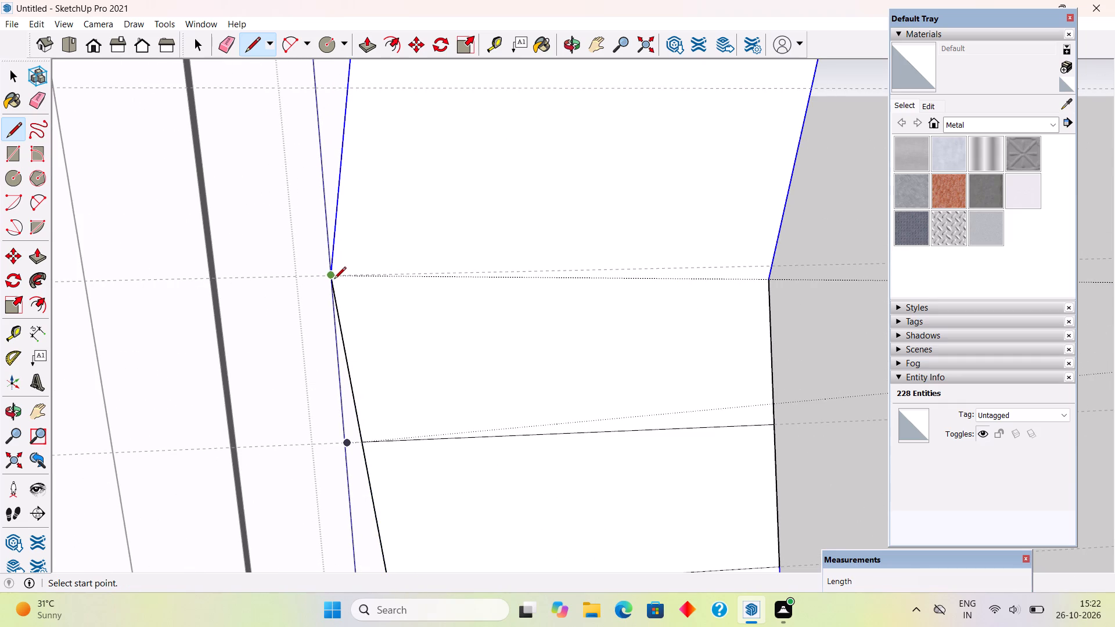
left_click(773, 265)
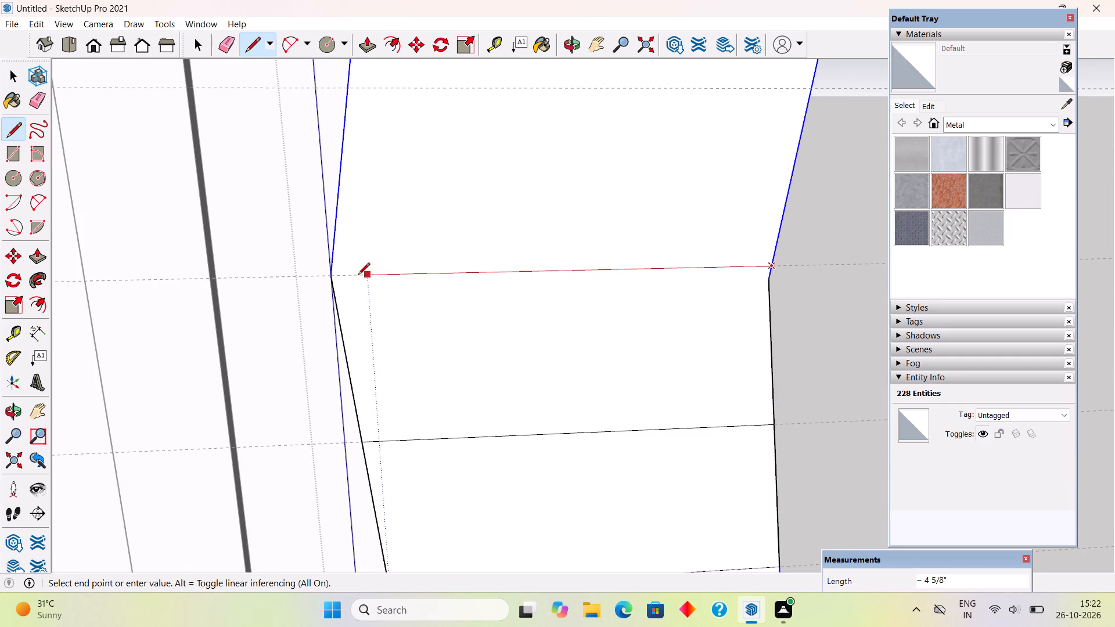
left_click(336, 276)
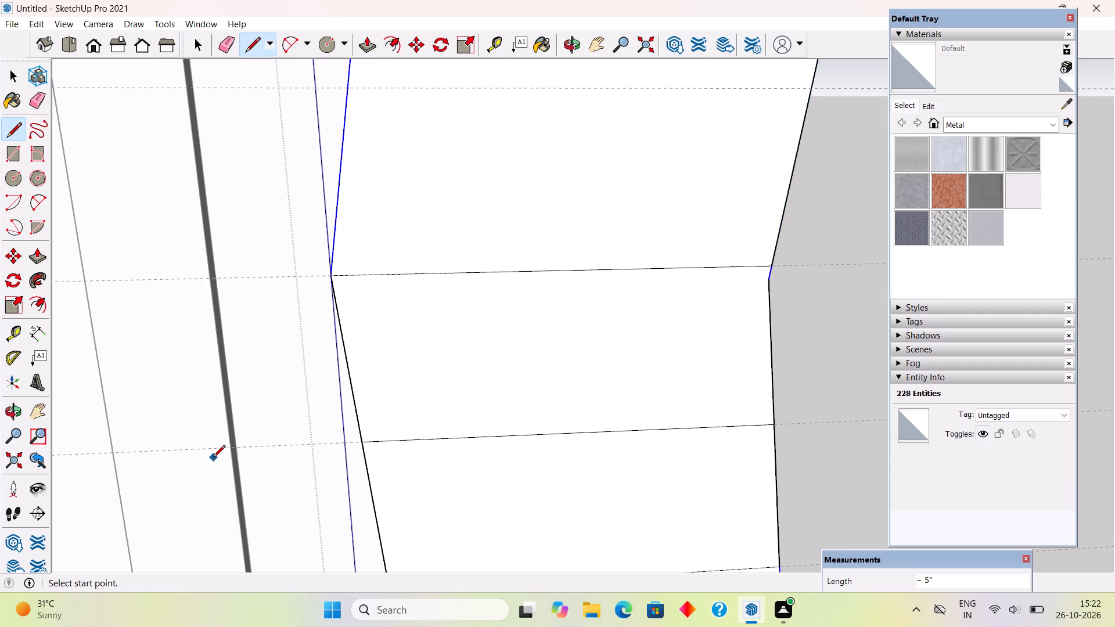
scroll(210, 466, "down", 5)
scroll(535, 266, "up", 3)
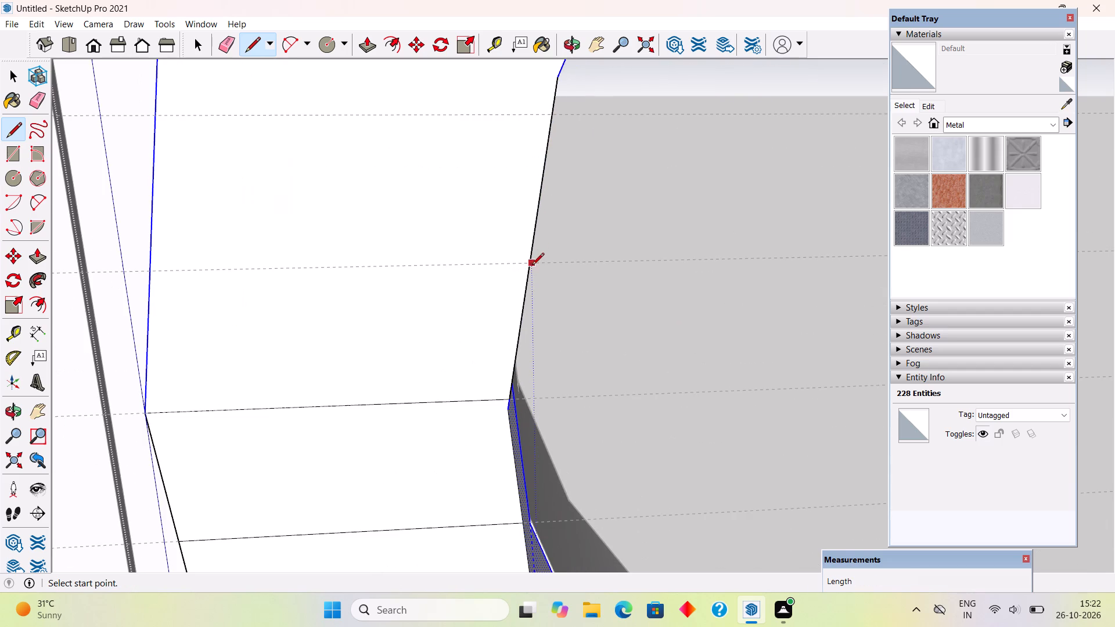
left_click(531, 265)
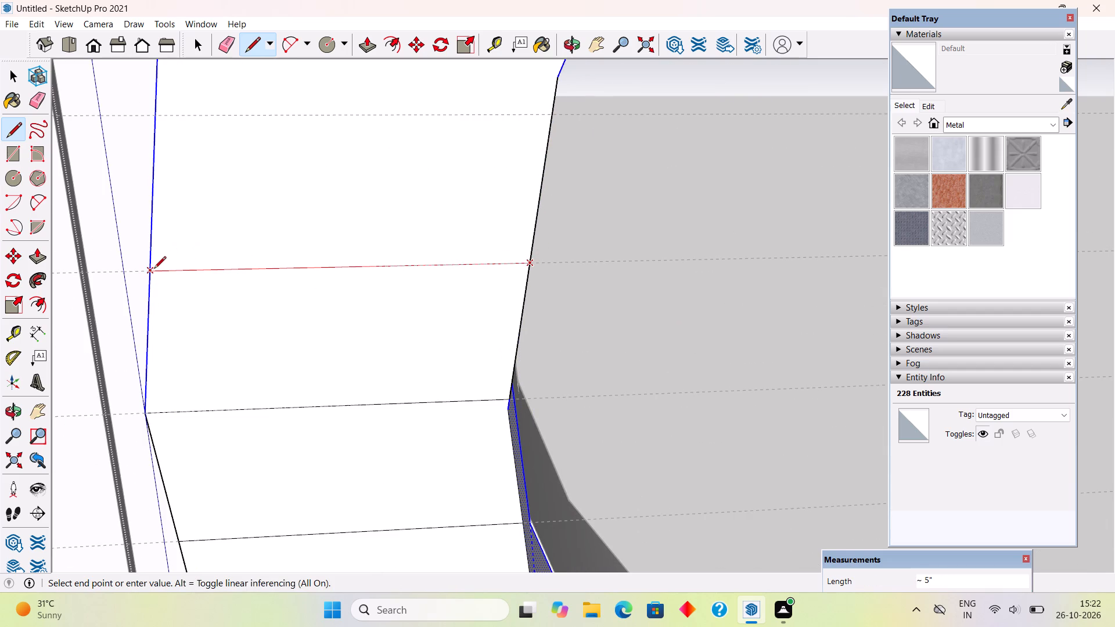
left_click(149, 269)
Draw lines from inner to outer edge along the following two guides up, ending the upper one near the outer edge's next corner.
scroll(210, 427, "down", 5)
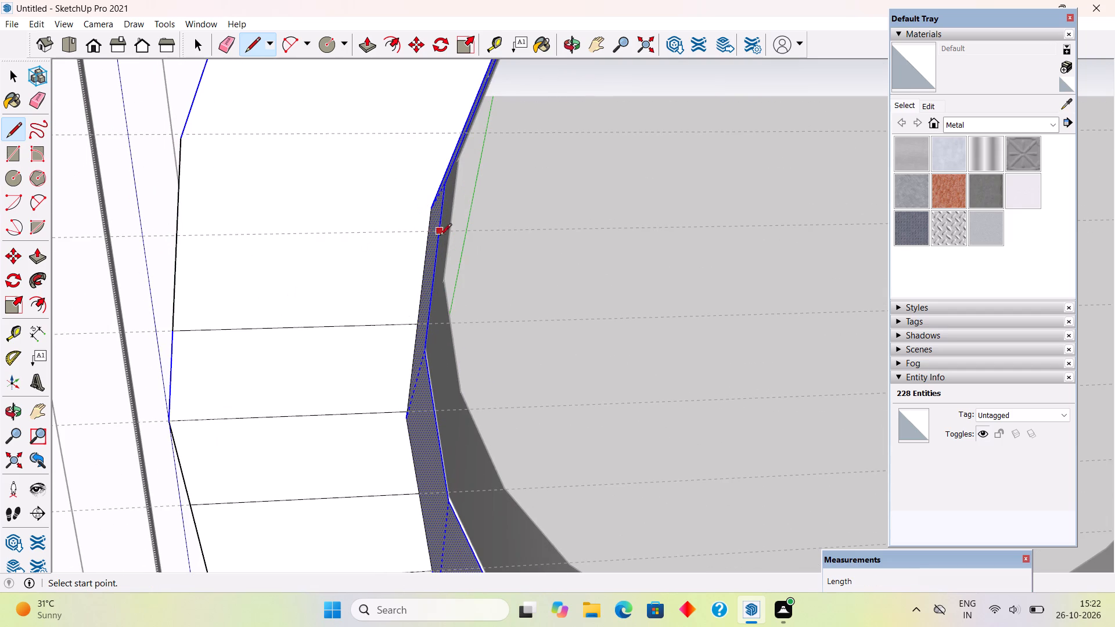
left_click(429, 233)
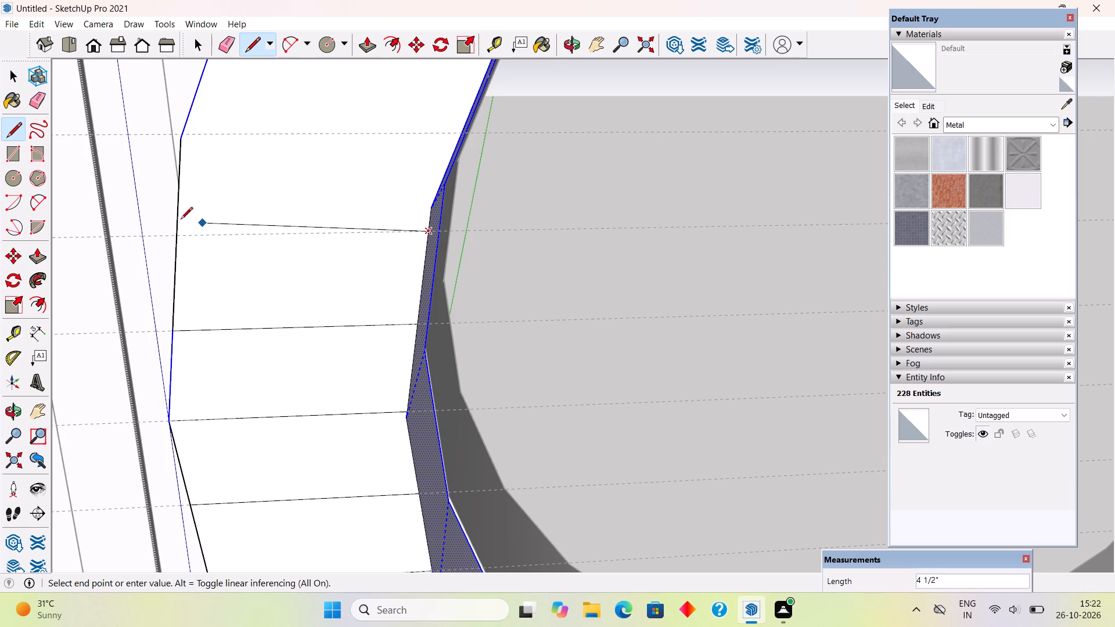
left_click_drag(179, 232, 179, 239)
scroll(213, 413, "down", 5)
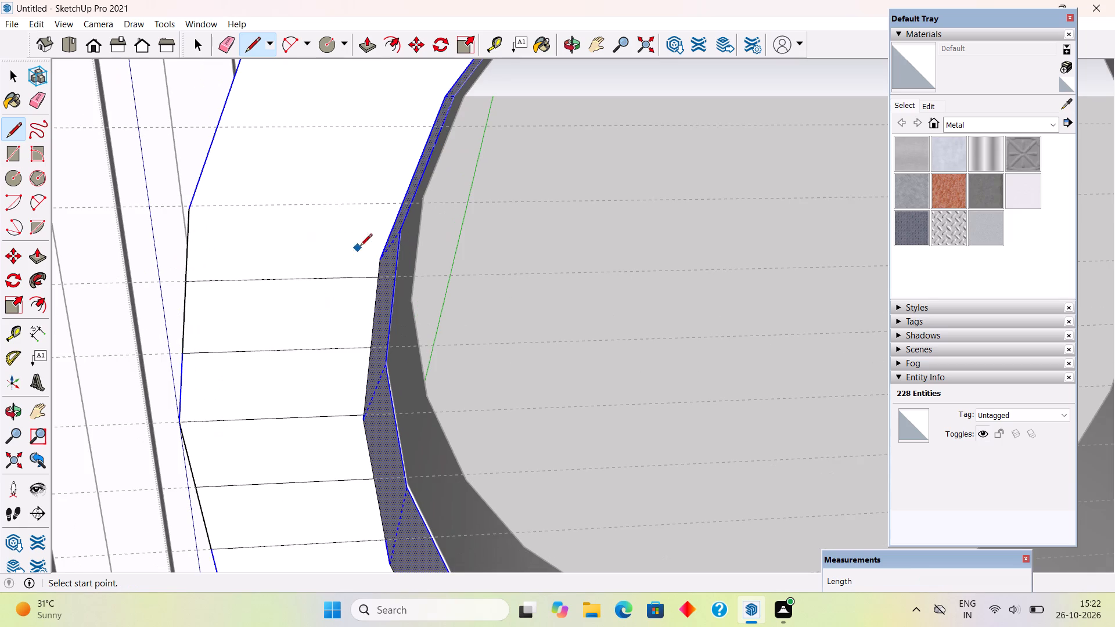
left_click(404, 202)
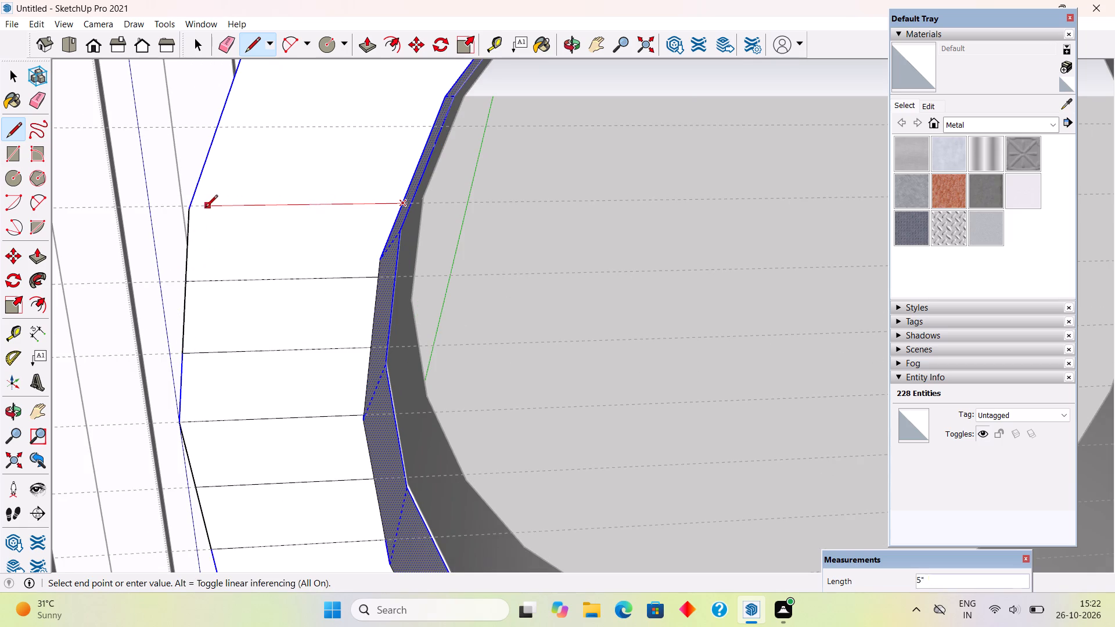
scroll(189, 207, "up", 11)
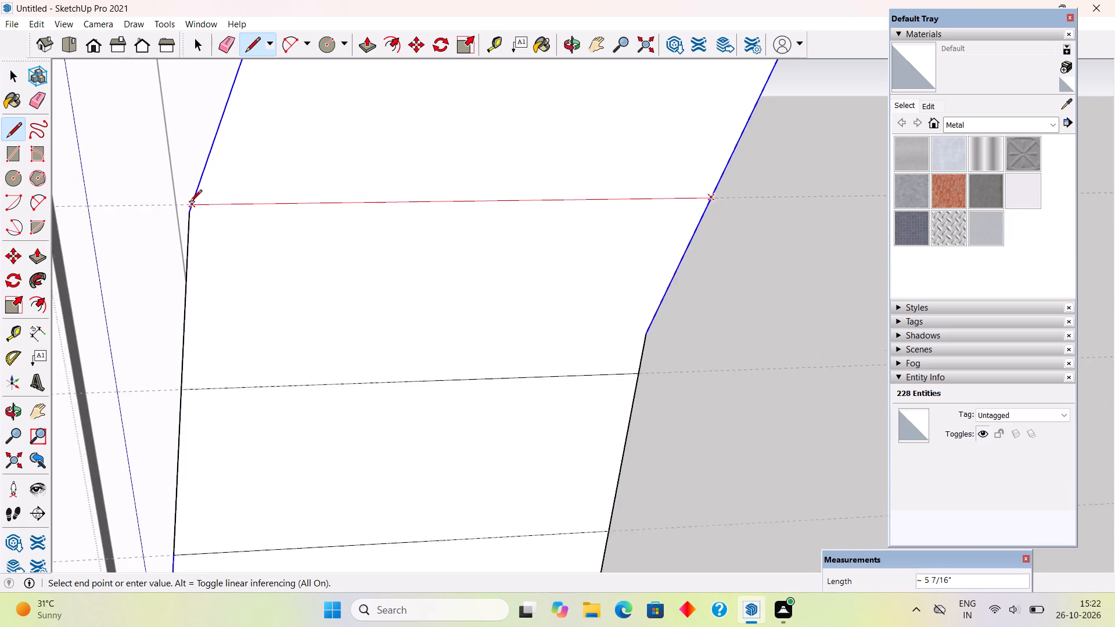
scroll(190, 203, "up", 1)
left_click(190, 203)
Draw lines about 5 7/16", 5 7/8" and 6 7/16" long between the edges along the next three guides on the ring's upper left.
scroll(246, 422, "down", 5)
scroll(237, 471, "down", 6)
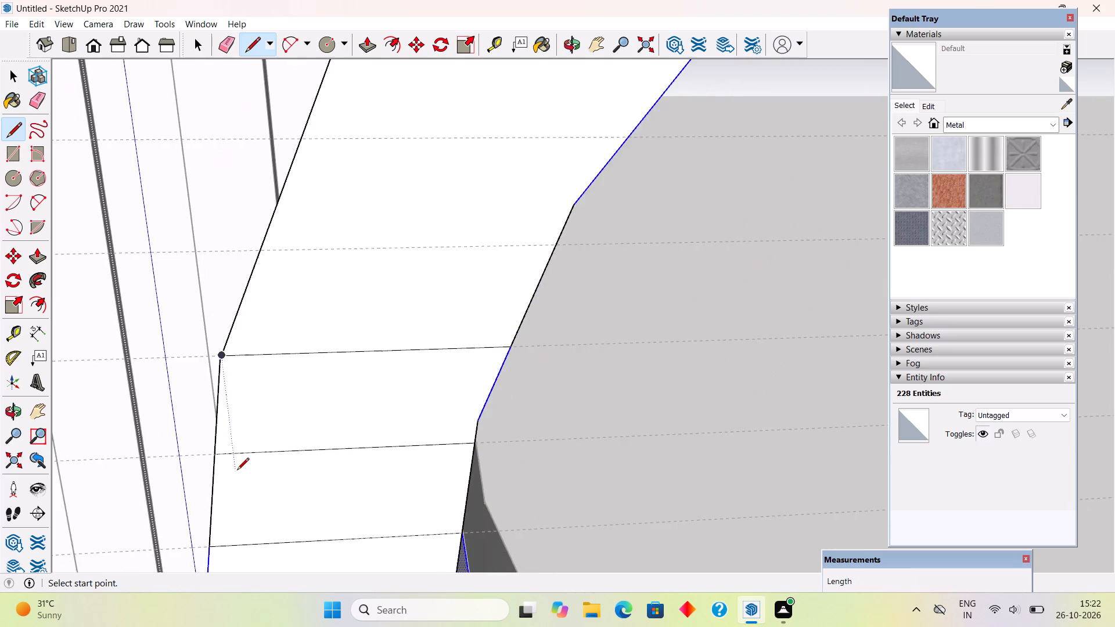
scroll(237, 471, "down", 5)
scroll(419, 345, "up", 2)
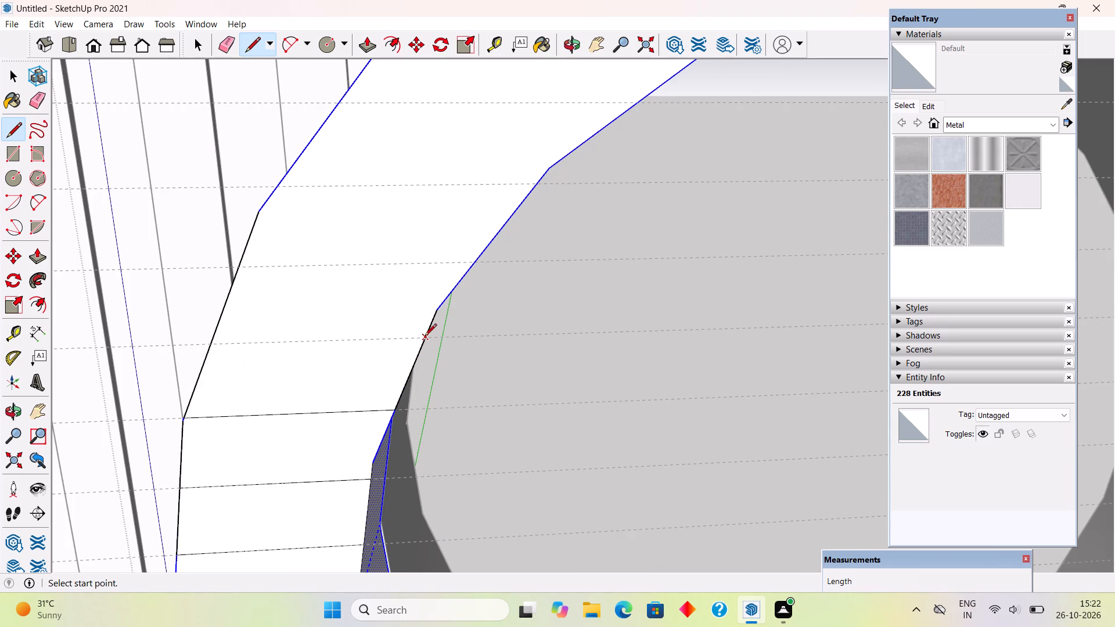
left_click(425, 337)
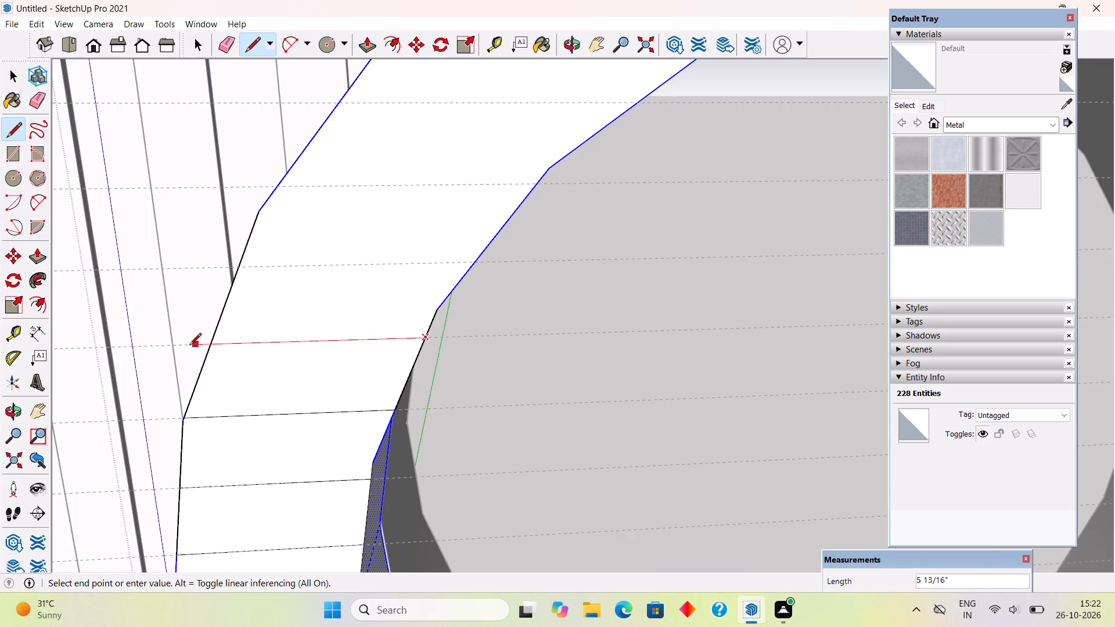
left_click(210, 347)
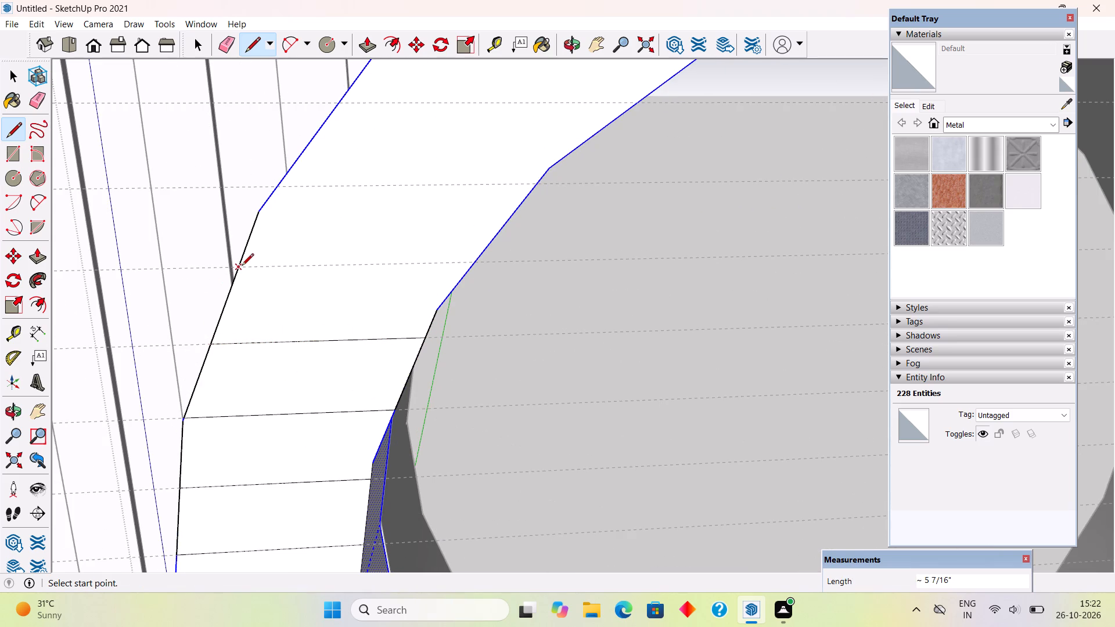
left_click(242, 266)
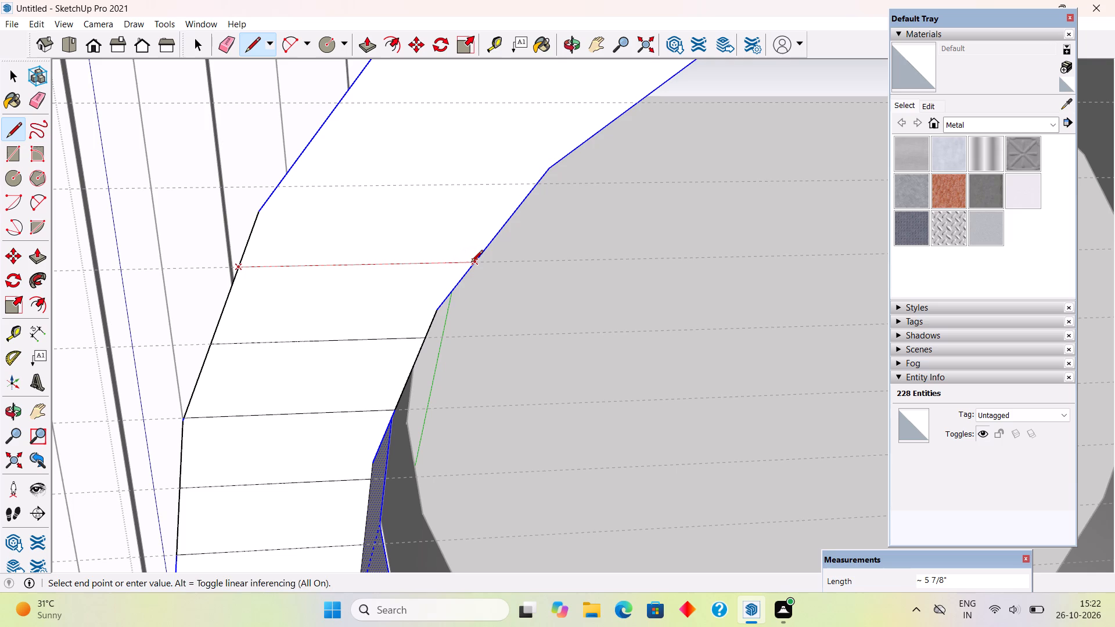
left_click(472, 263)
left_click(278, 187)
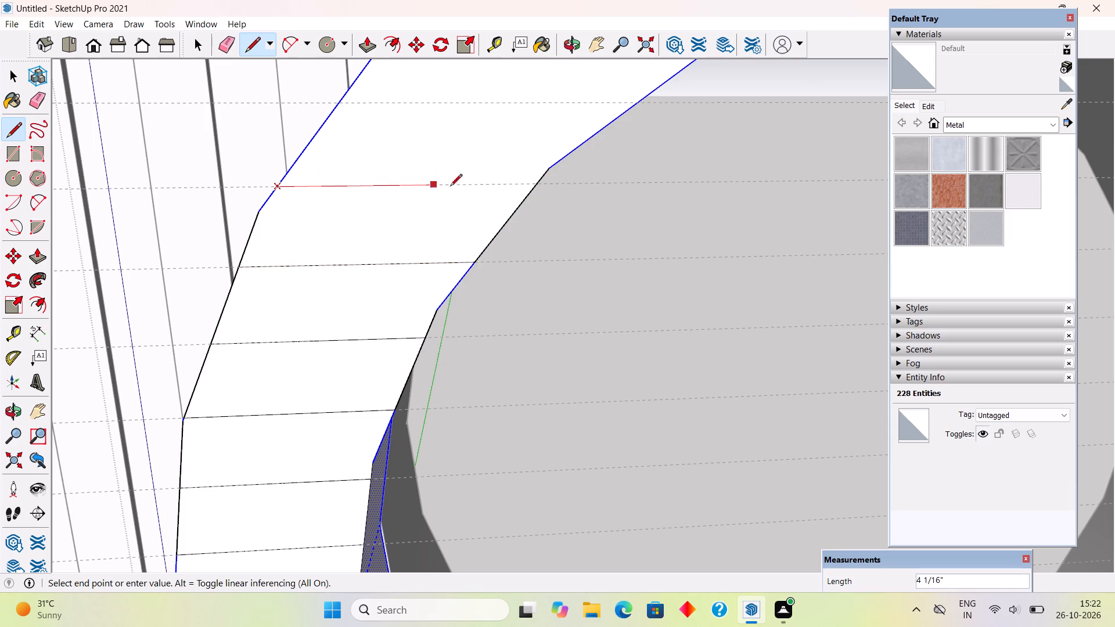
left_click(532, 185)
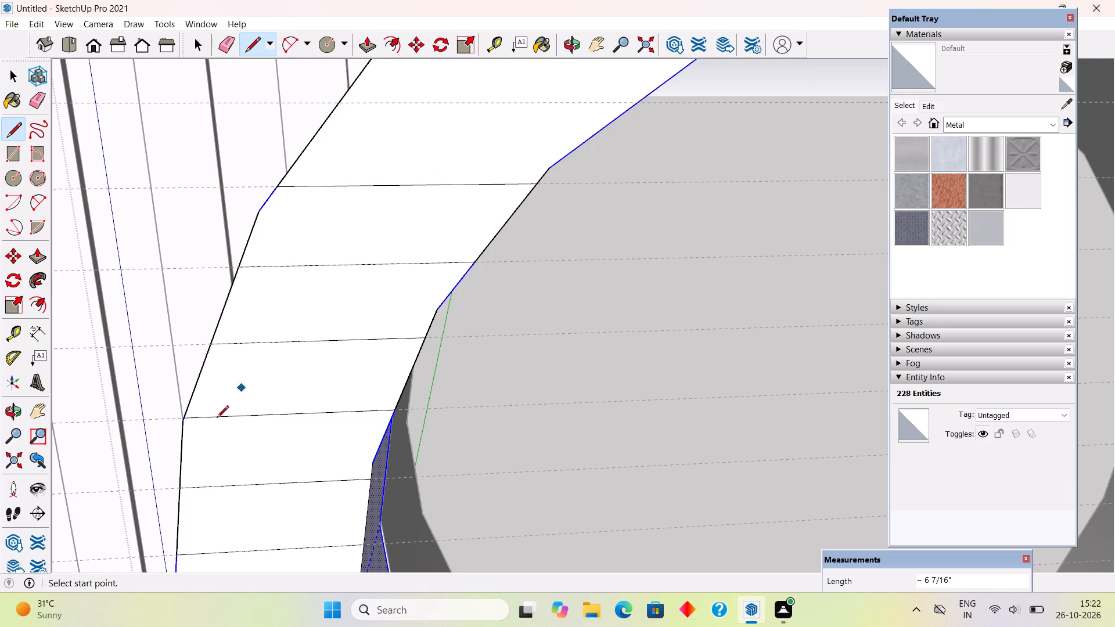
Draw a line about 7 5/16" long from outer to inner edge along the last undivided guide on the ring's upper left.
scroll(206, 439, "down", 9)
scroll(423, 272, "up", 6)
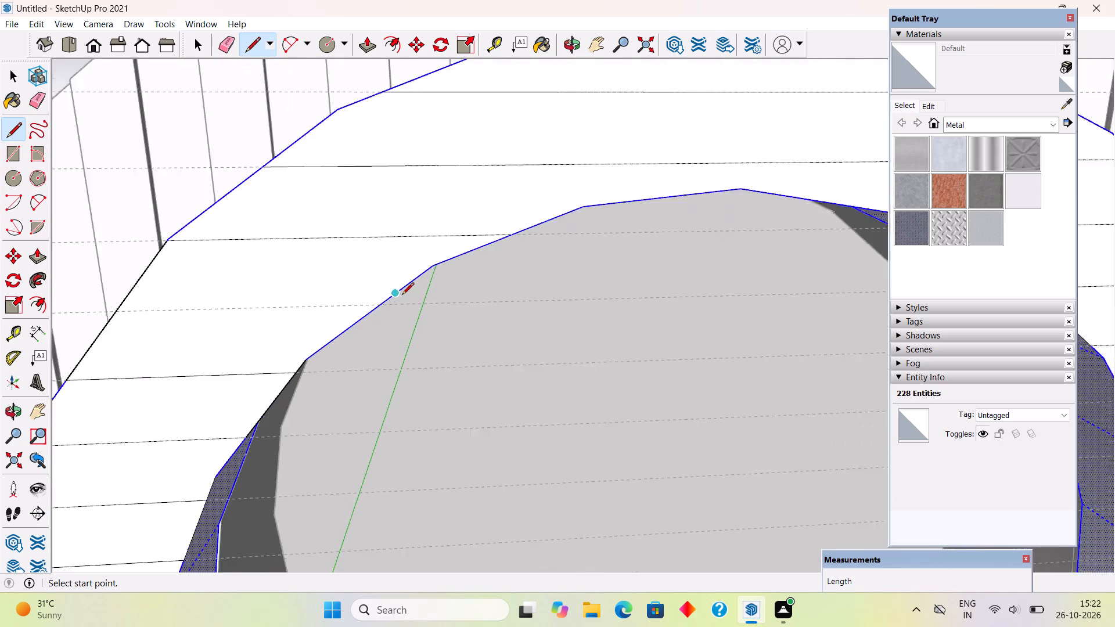
scroll(402, 296, "up", 2)
scroll(333, 308, "down", 3)
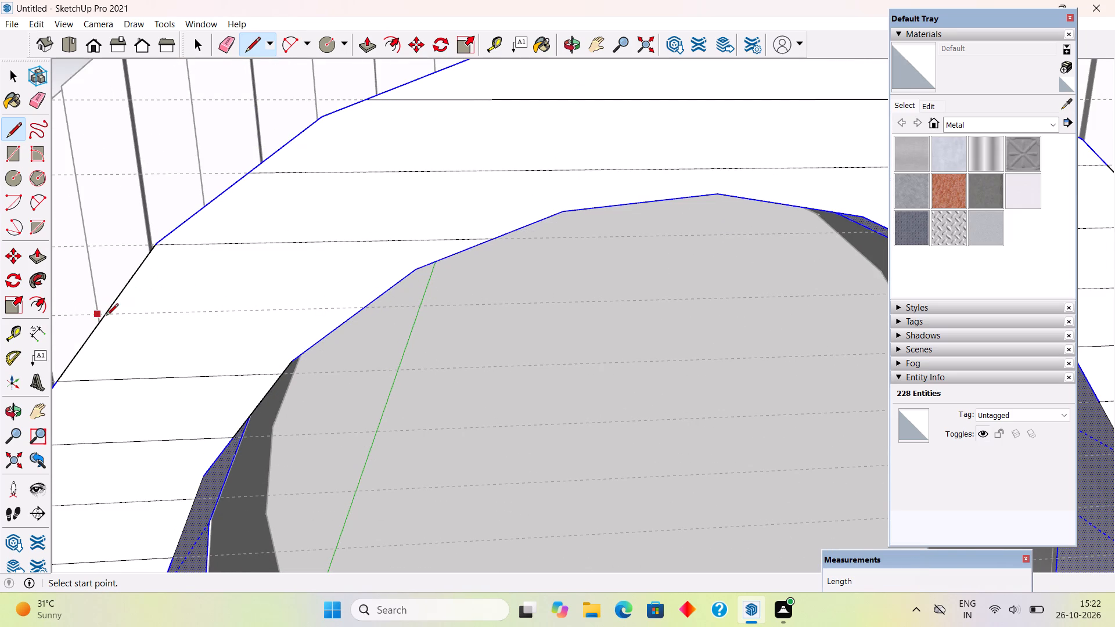
left_click(106, 316)
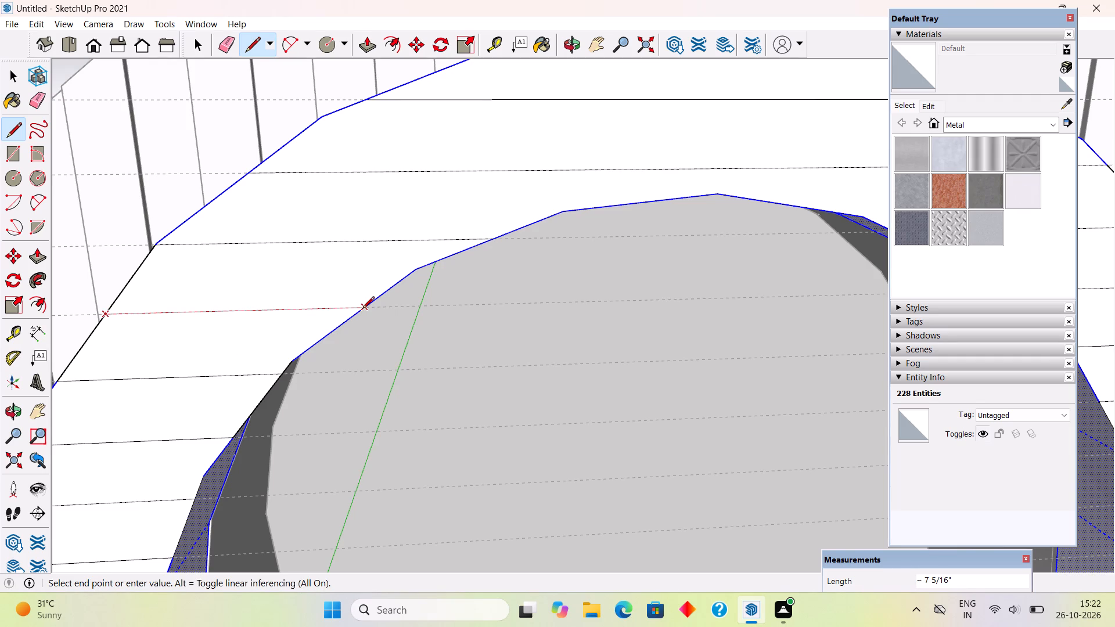
left_click(362, 309)
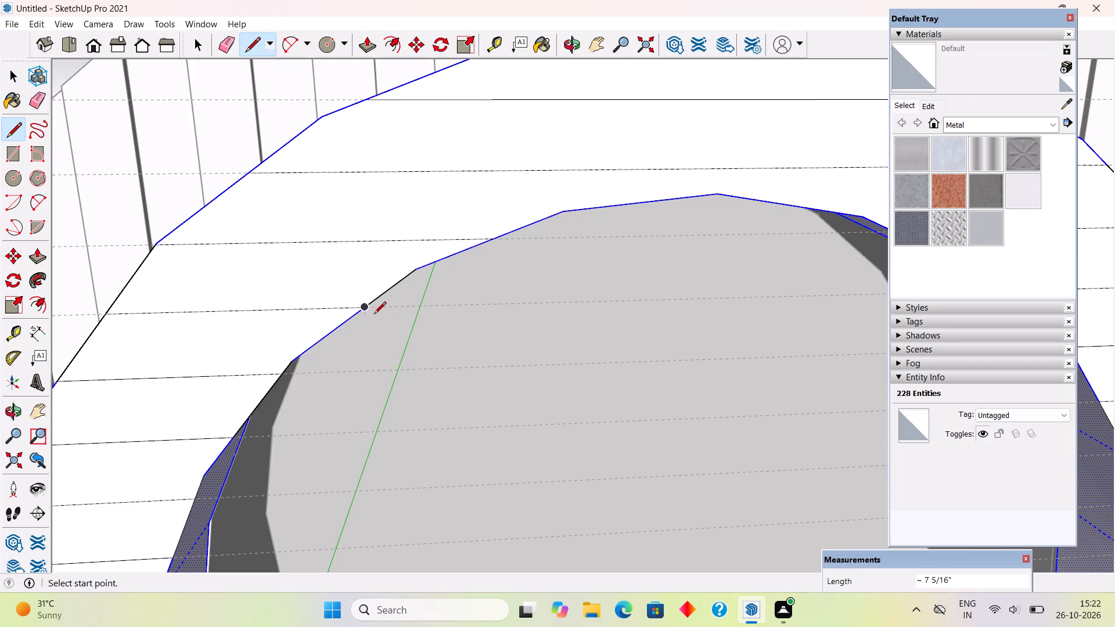
key("space")
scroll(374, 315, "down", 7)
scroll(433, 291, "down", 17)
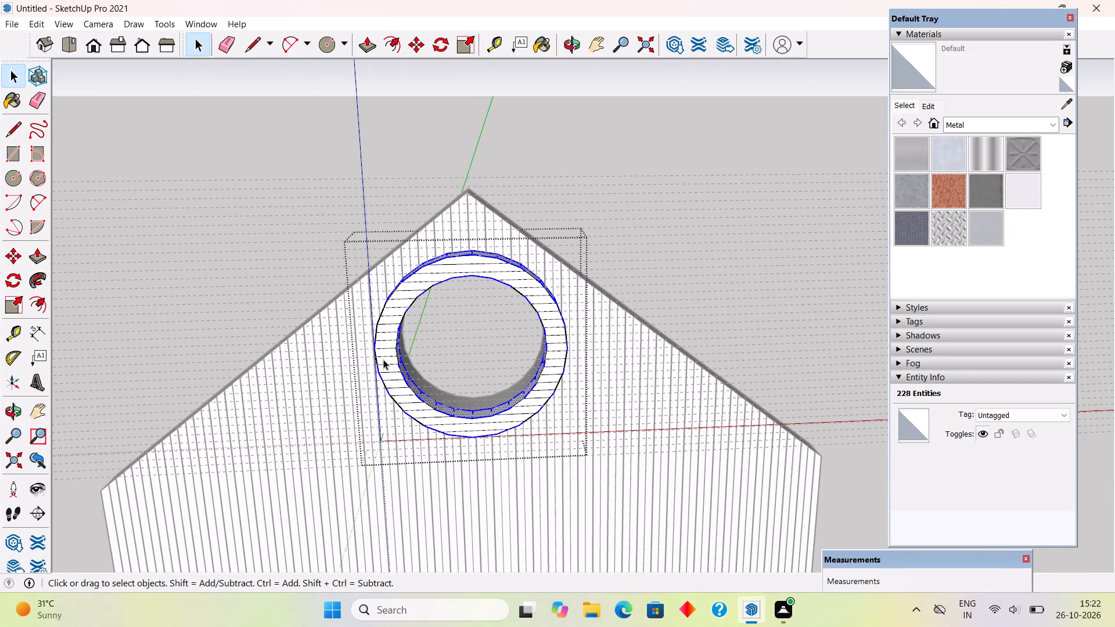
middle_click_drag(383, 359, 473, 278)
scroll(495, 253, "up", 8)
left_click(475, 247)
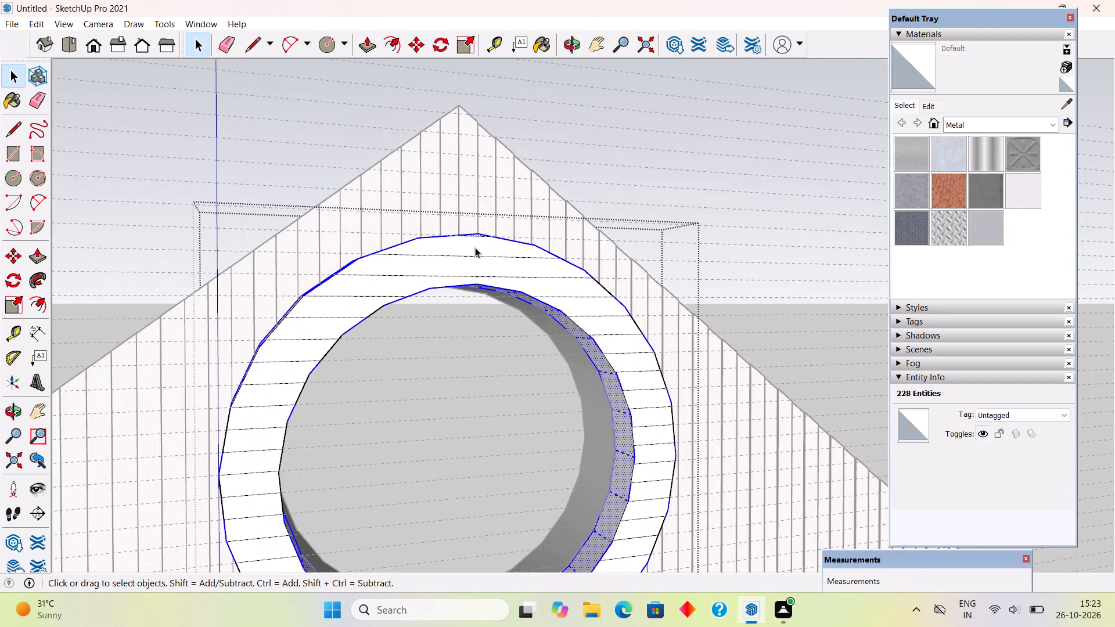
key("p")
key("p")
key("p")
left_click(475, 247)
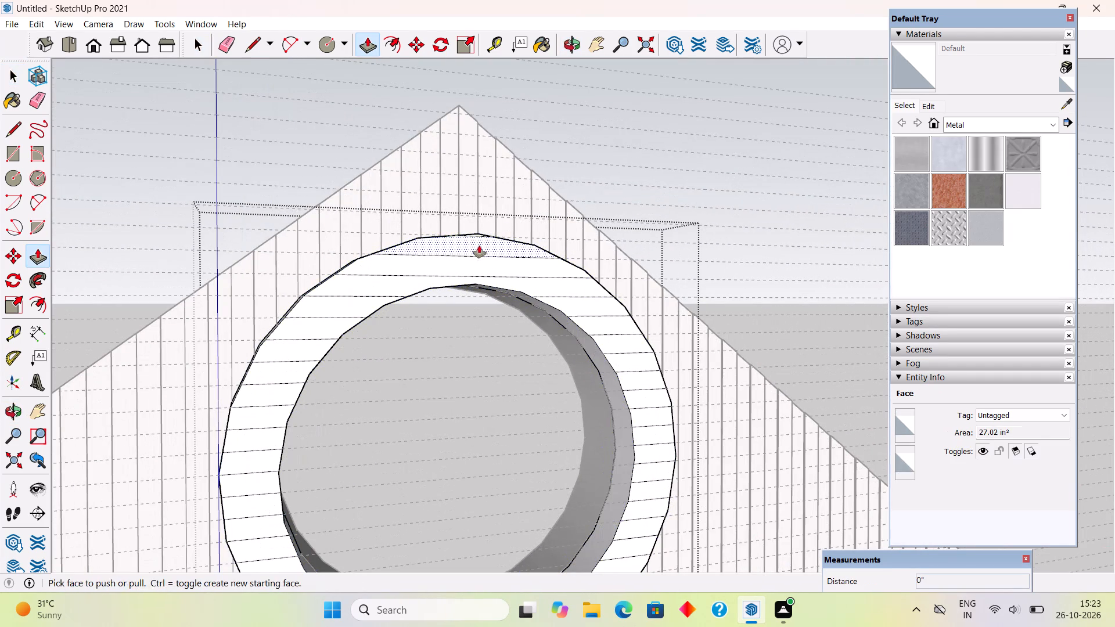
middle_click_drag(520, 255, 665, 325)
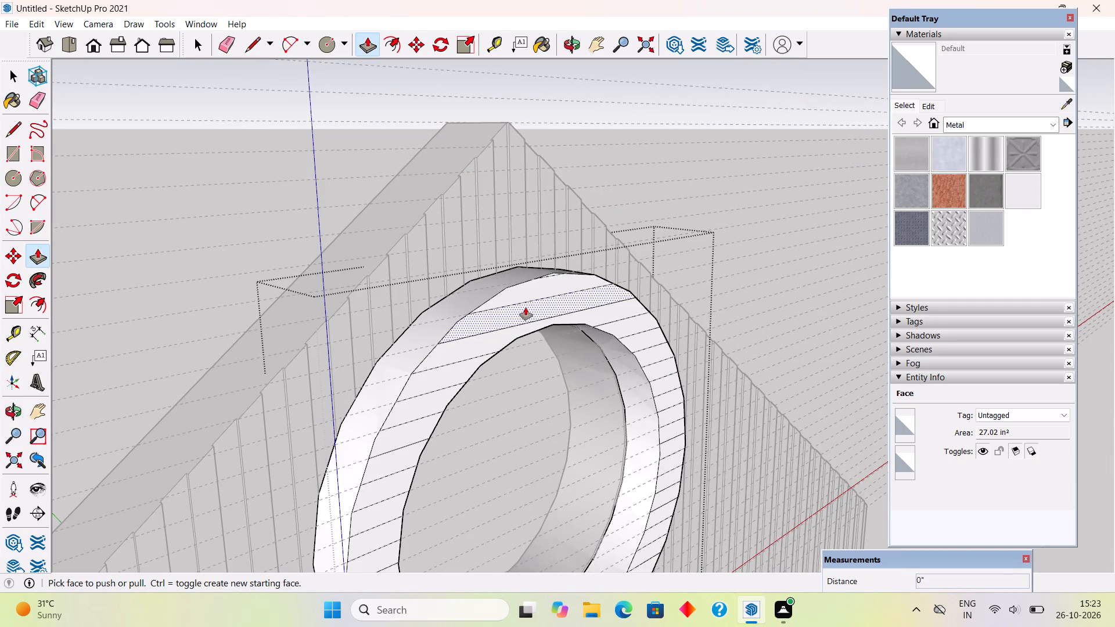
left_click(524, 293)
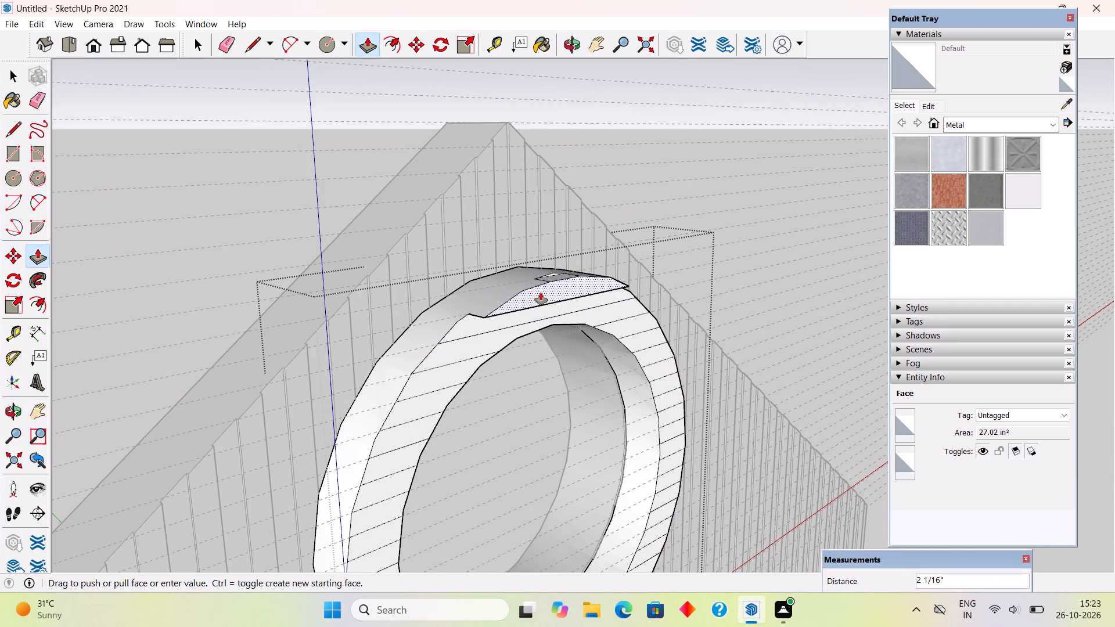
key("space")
Push/Pull the small sliver face at the very top of the ring outward by 0.5".
scroll(557, 267, "up", 15)
left_click(535, 284)
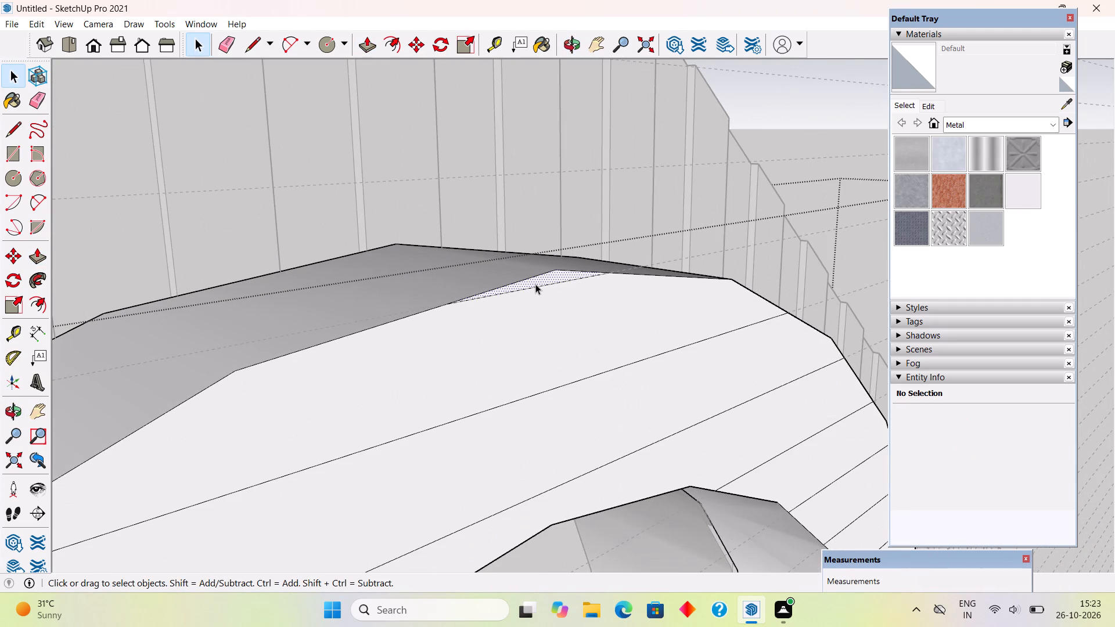
key("p")
left_click(535, 284)
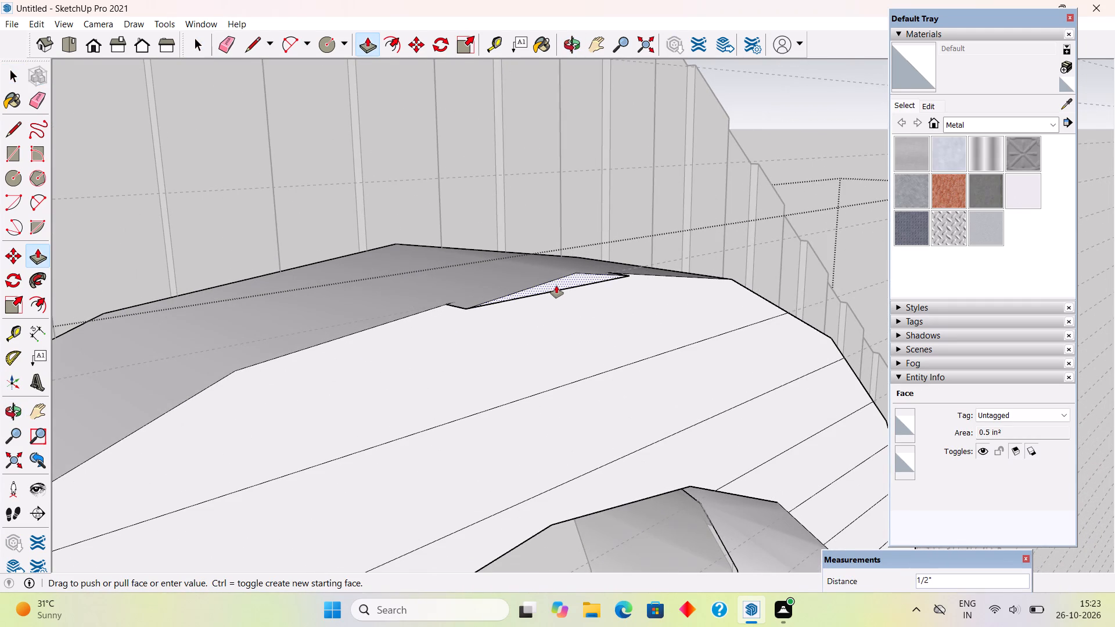
type(".5")
key("shift+quotedbl")
key("Return")
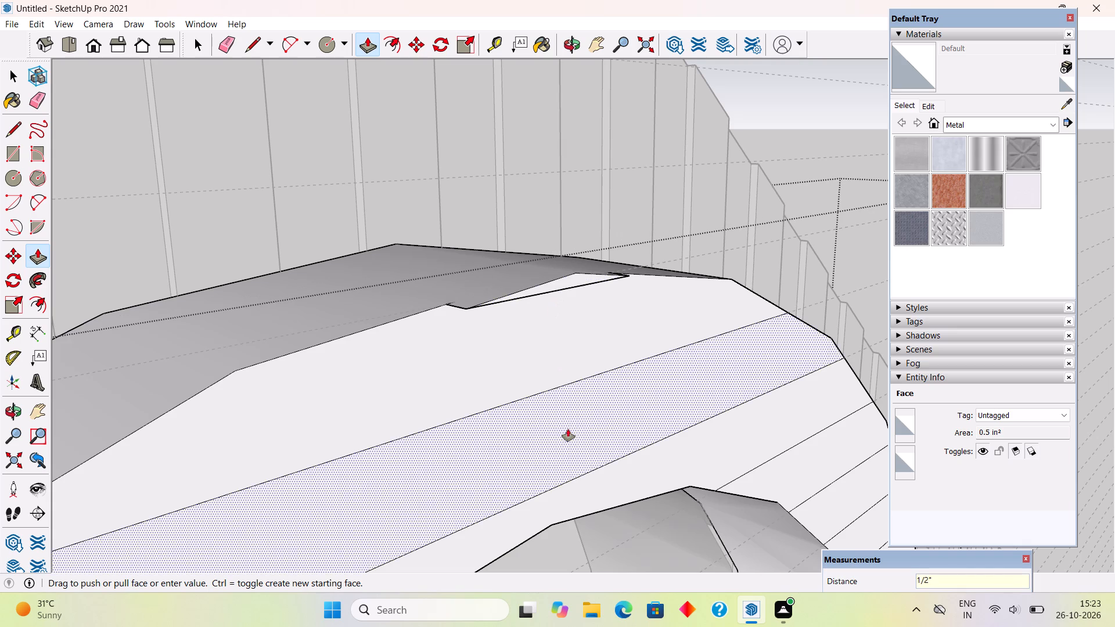
Repeat the 1/2" pull on every second strip across the ring's top, on its upper left and down its upper right.
double_click(568, 431)
scroll(556, 329, "down", 15)
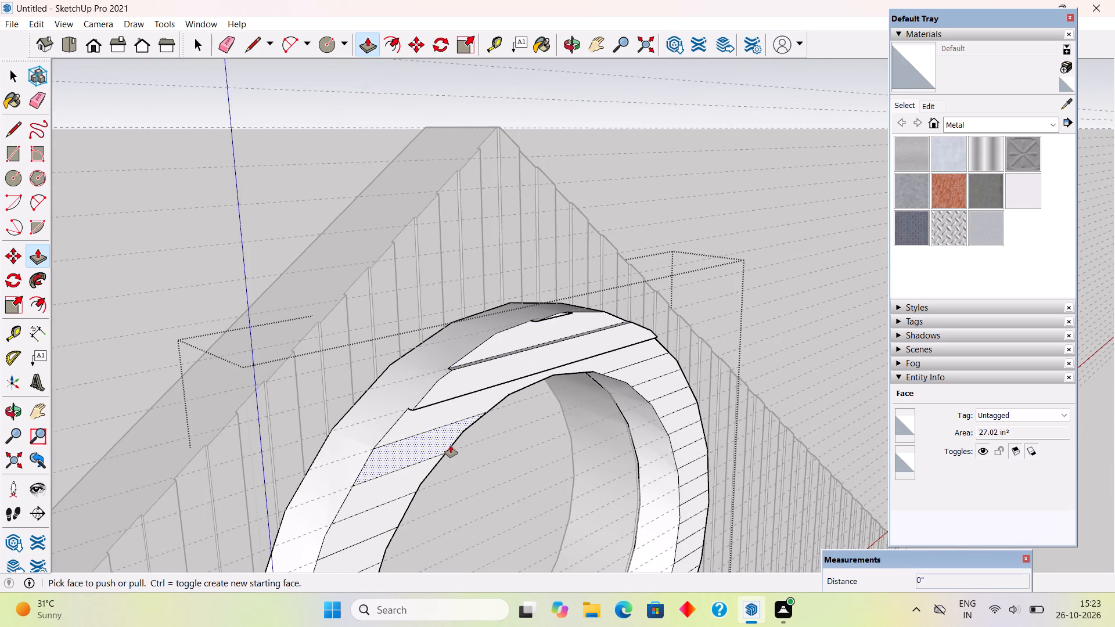
double_click(445, 446)
double_click(632, 374)
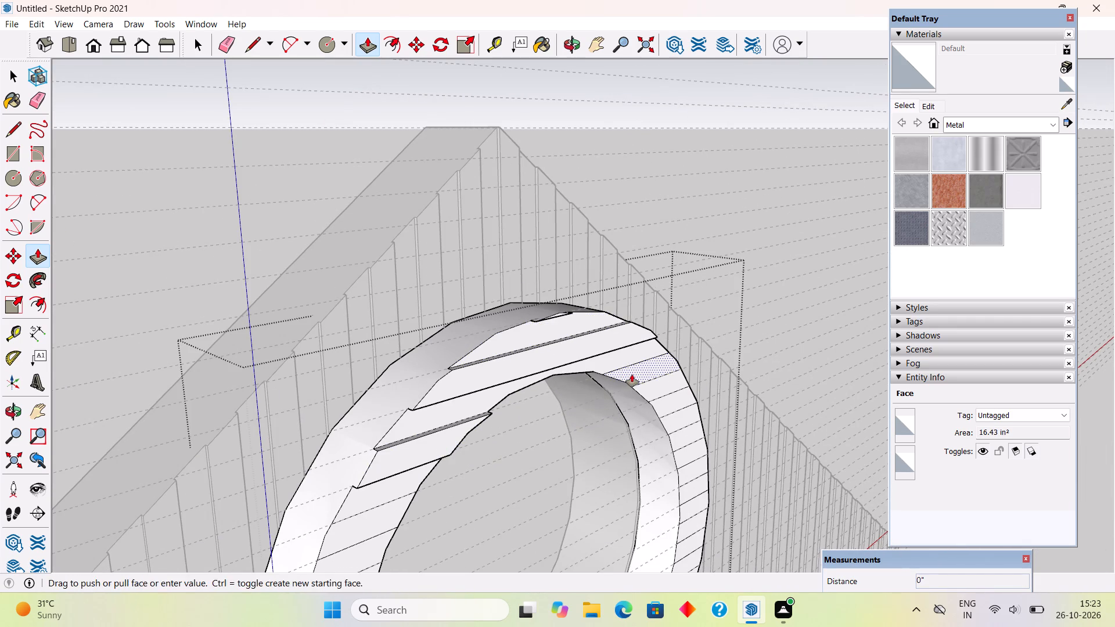
double_click(658, 410)
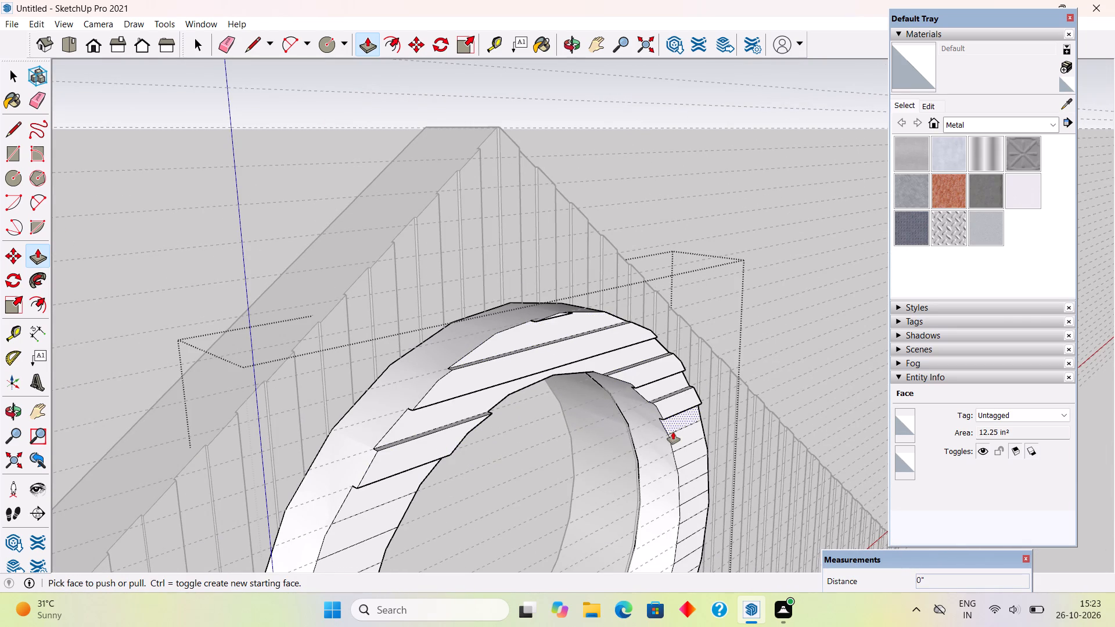
double_click(677, 435)
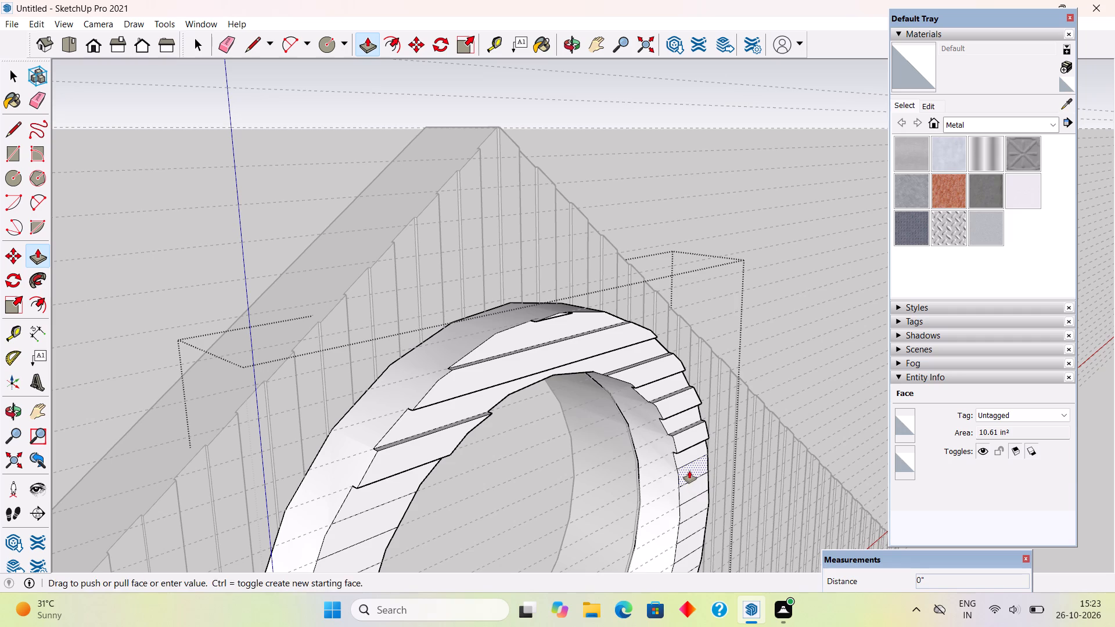
double_click(689, 471)
Repeat the 1/2" pull on every second strip down the ring's right side to its bottom.
scroll(595, 292, "down", 10)
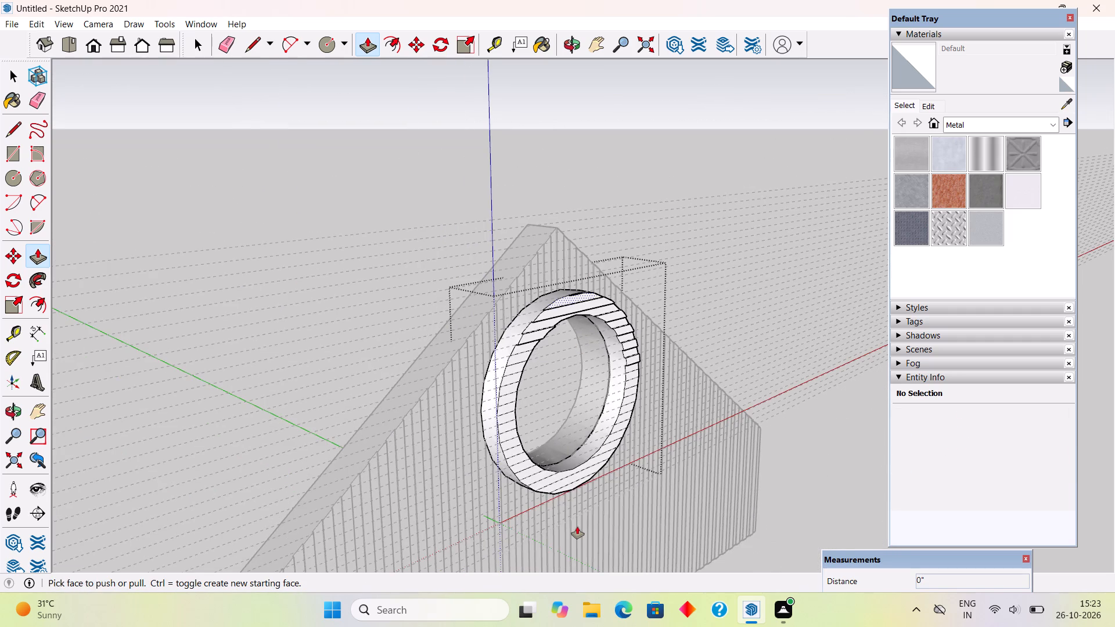
scroll(577, 527, "up", 7)
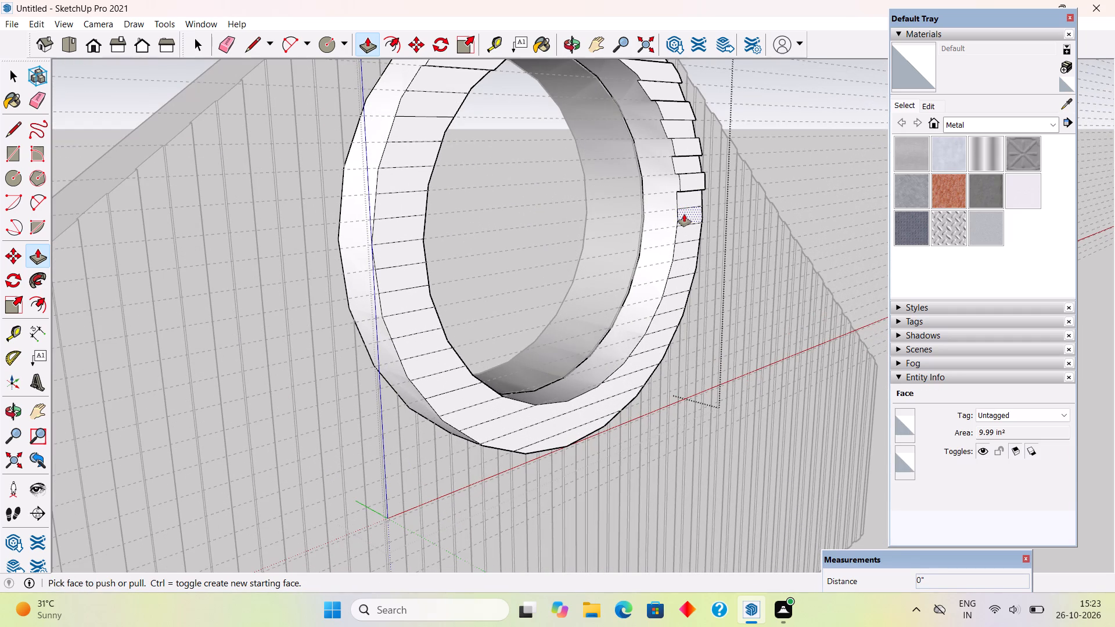
double_click(684, 214)
double_click(684, 244)
double_click(685, 284)
double_click(682, 315)
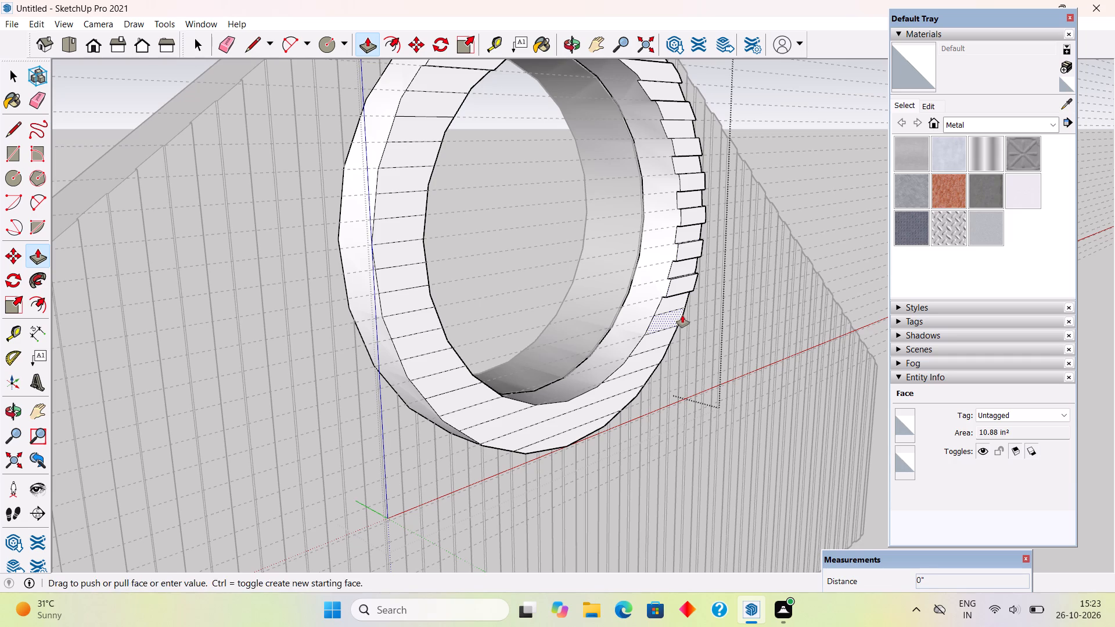
double_click(649, 366)
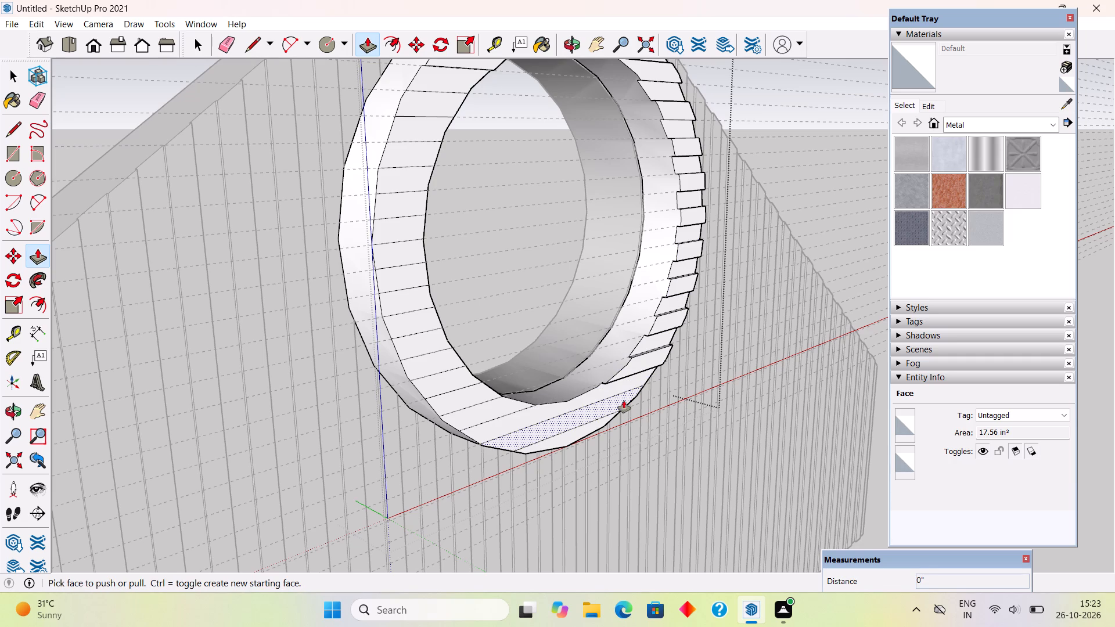
double_click(622, 402)
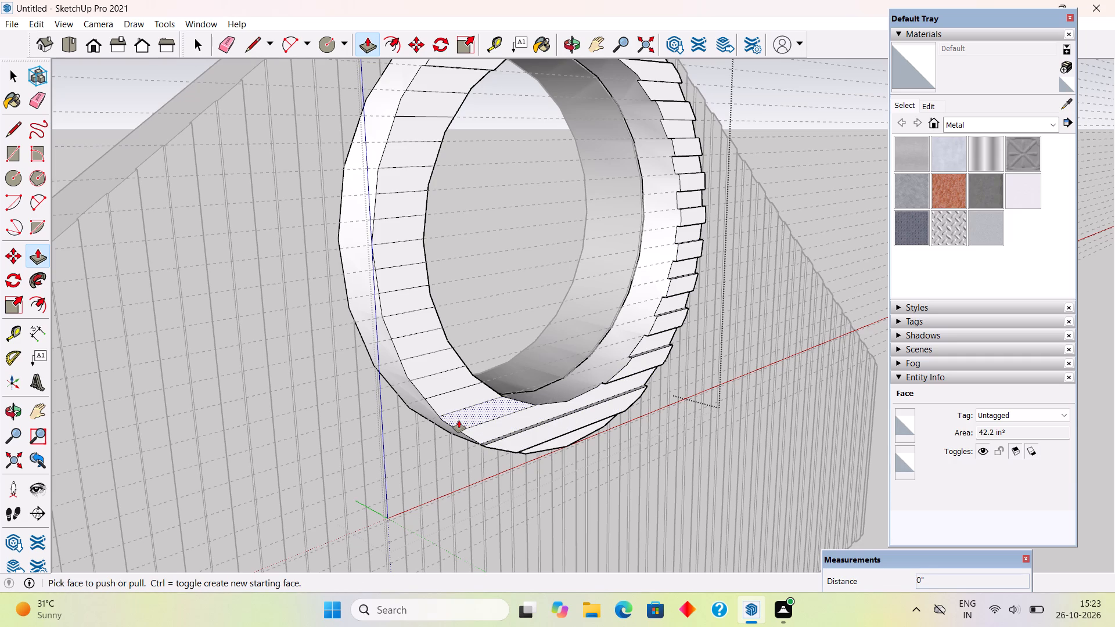
Repeat the 1/2" pull on every second strip from the ring's bottom up its left side to the upper left.
double_click(458, 420)
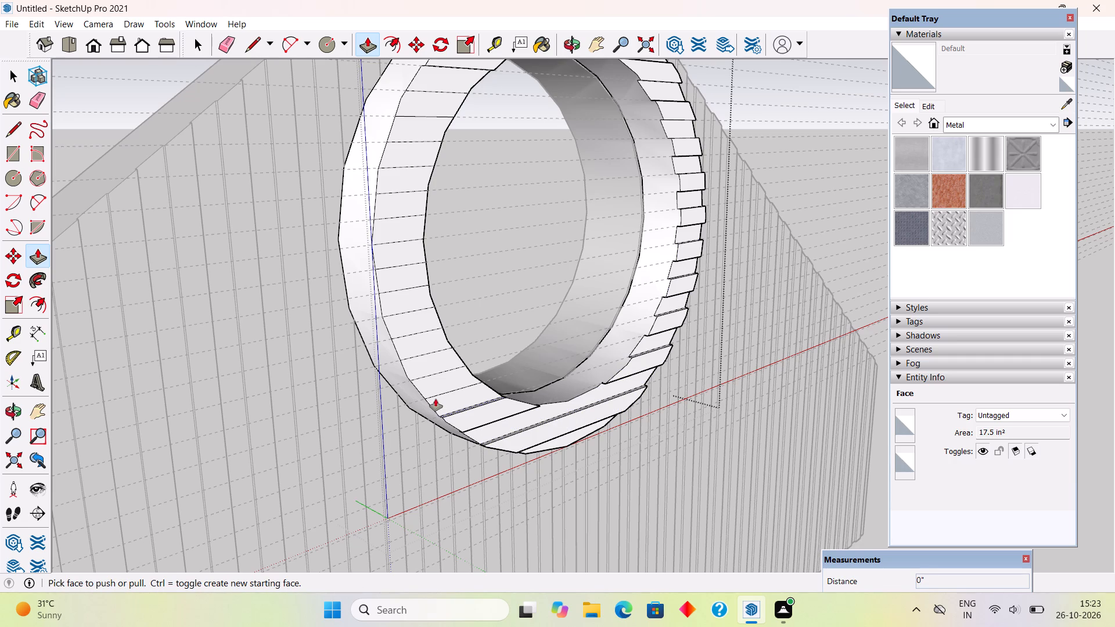
double_click(429, 387)
double_click(401, 340)
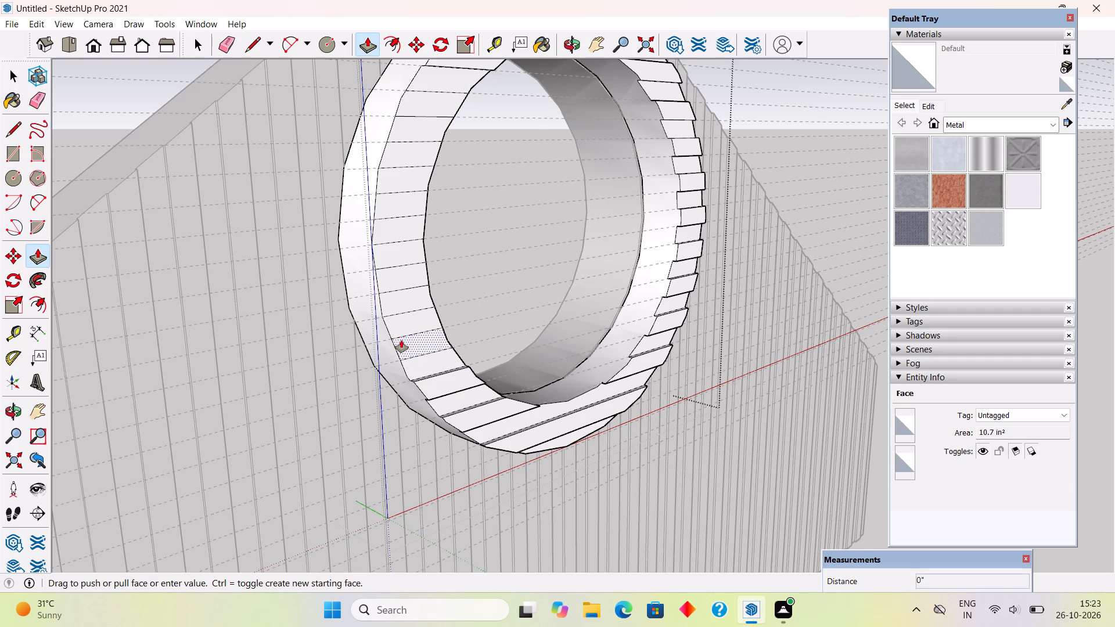
double_click(391, 302)
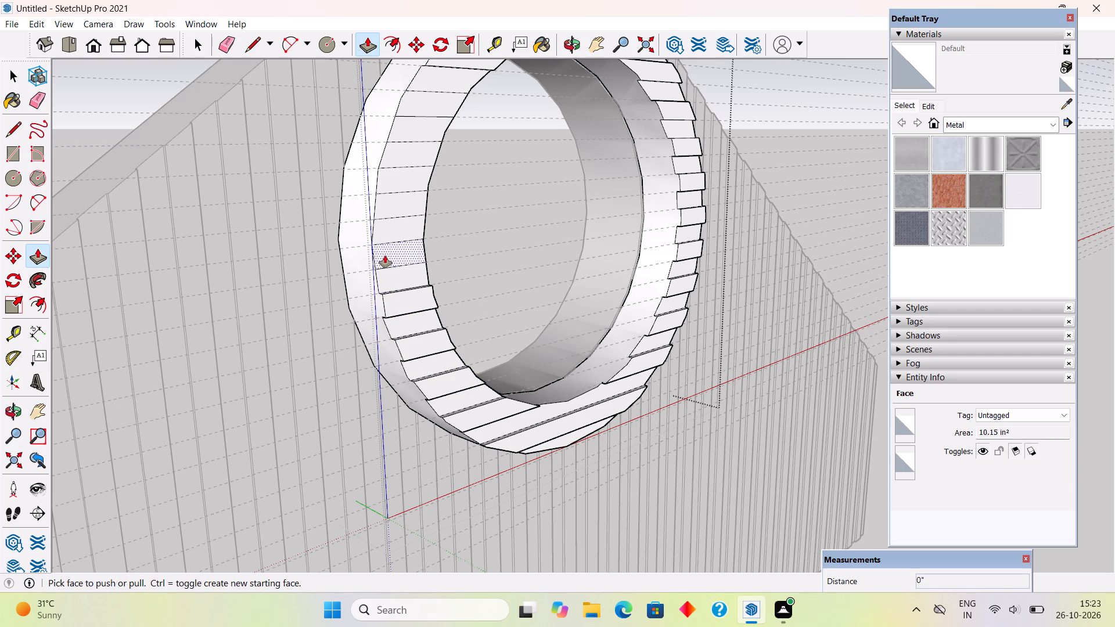
double_click(385, 255)
double_click(385, 208)
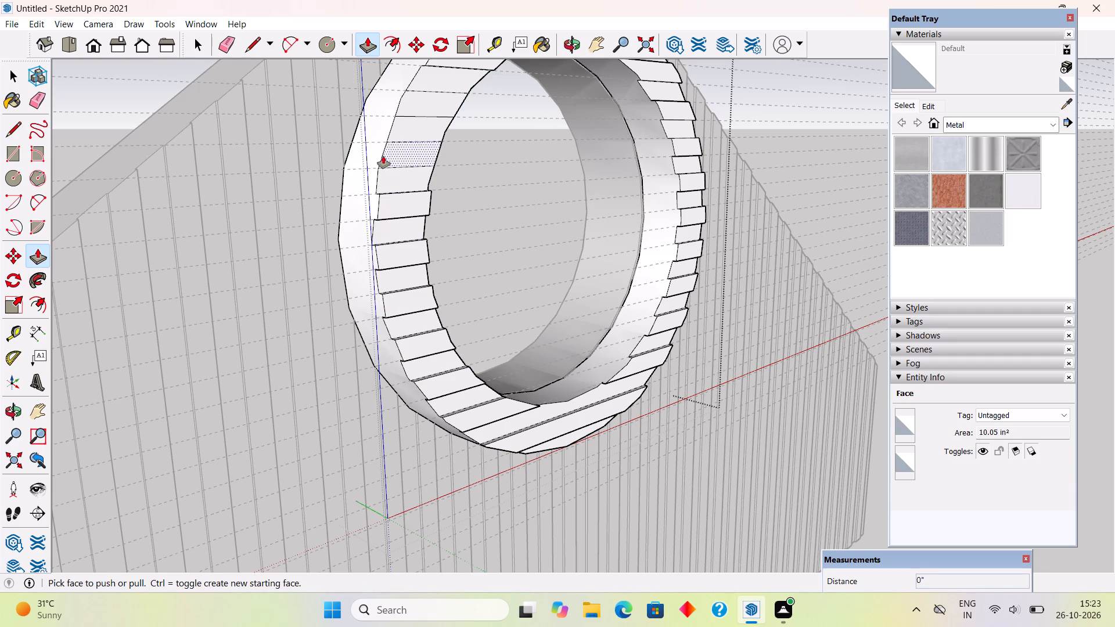
double_click(383, 153)
double_click(397, 113)
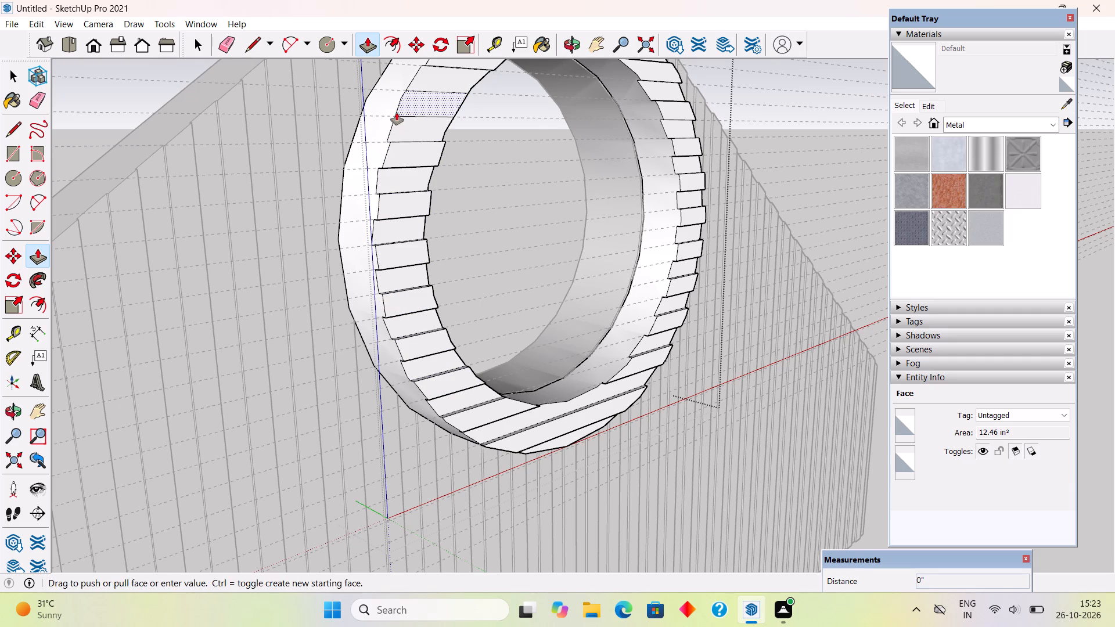
Finish editing the ring by closing its group.
scroll(406, 139, "down", 5)
scroll(440, 102, "up", 1)
middle_click_drag(447, 111, 462, 139)
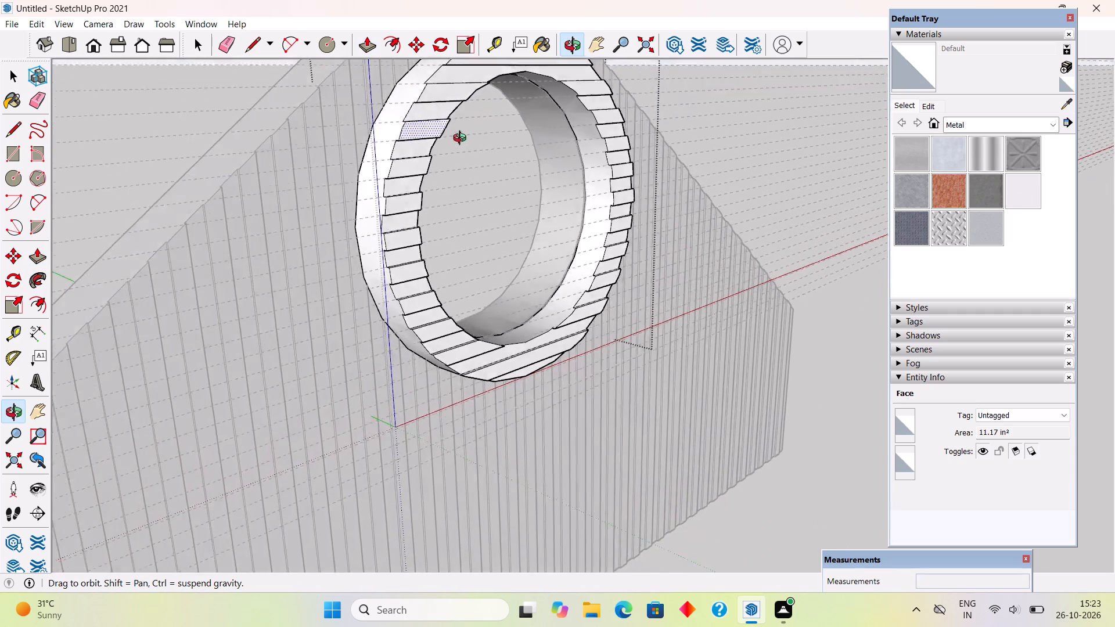
middle_click_drag(462, 139, 494, 194)
scroll(486, 195, "down", 9)
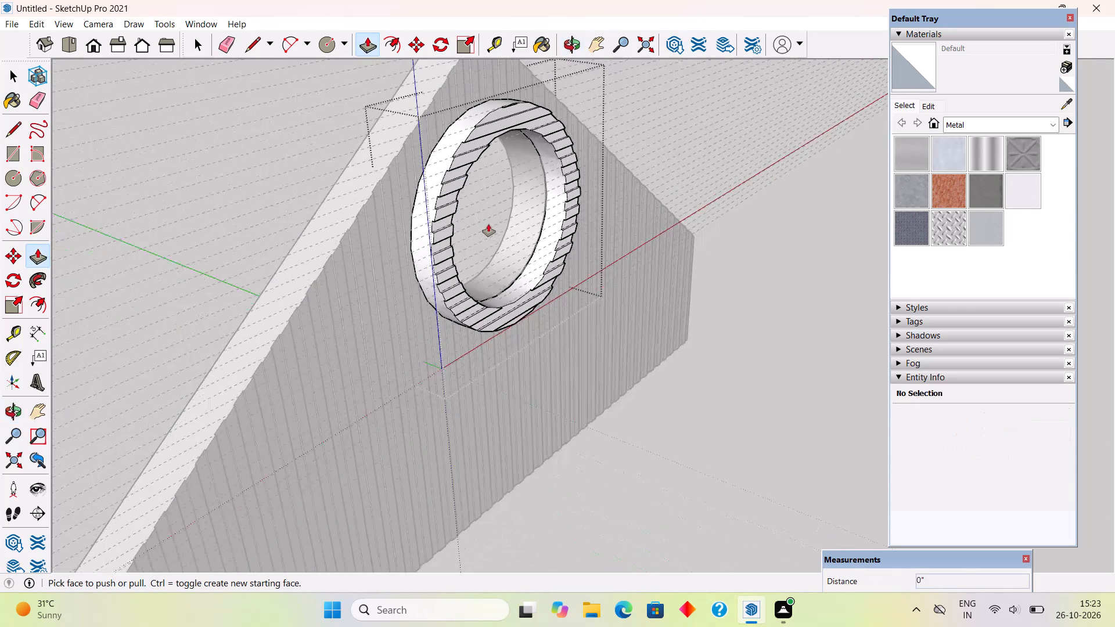
key("space")
left_click(776, 271)
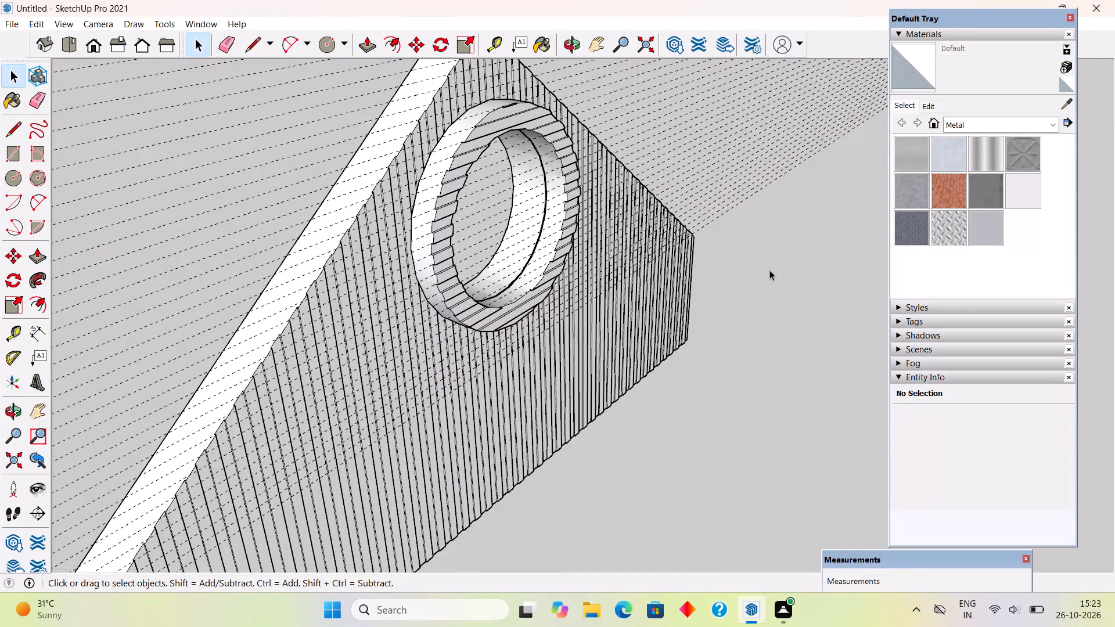
Delete all construction guides from the model.
middle_click_drag(740, 349, 518, 302)
scroll(498, 293, "down", 5)
middle_click_drag(633, 287, 573, 201)
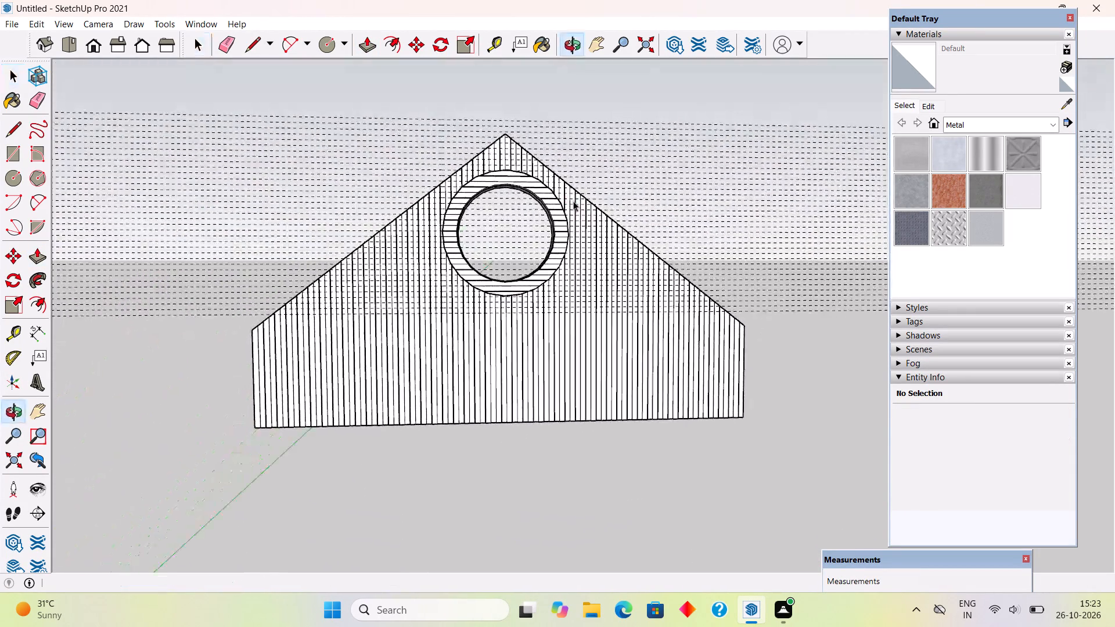
left_click(45, 23)
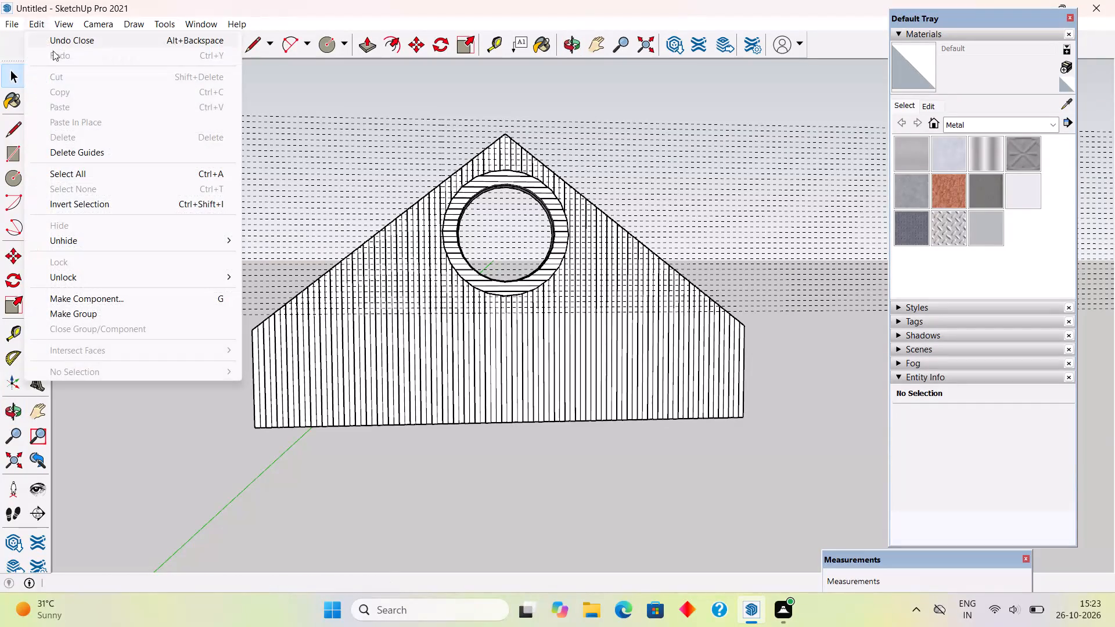
left_click(101, 152)
Examine the ribbed gable front and its ring frame from the front and from oblique angles.
middle_click_drag(397, 252, 526, 273)
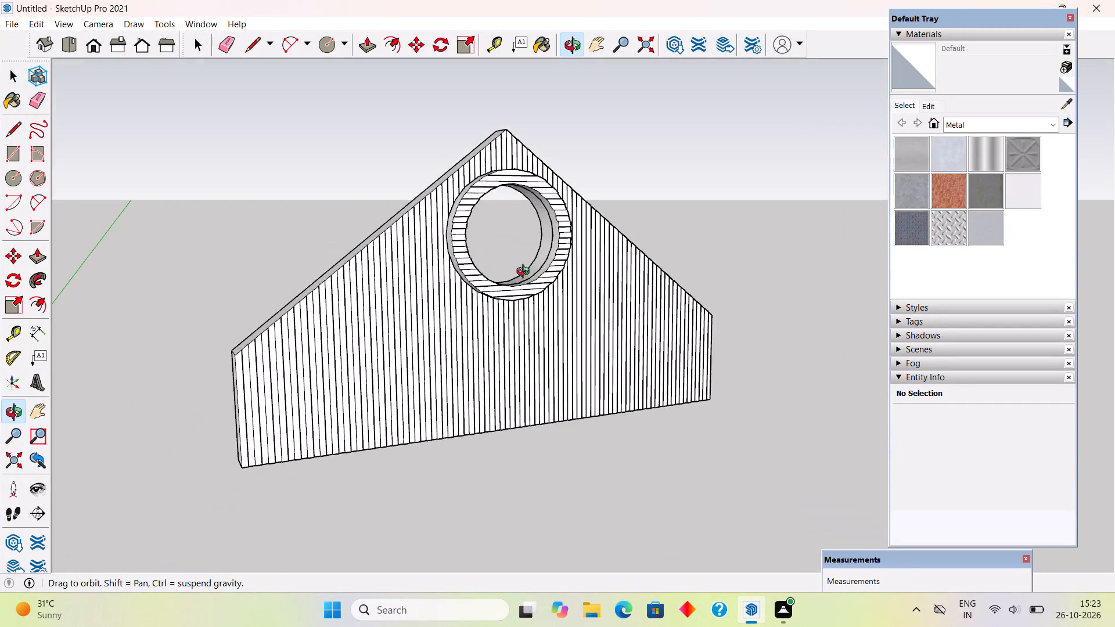
middle_click_drag(526, 273, 442, 301)
scroll(332, 279, "up", 1)
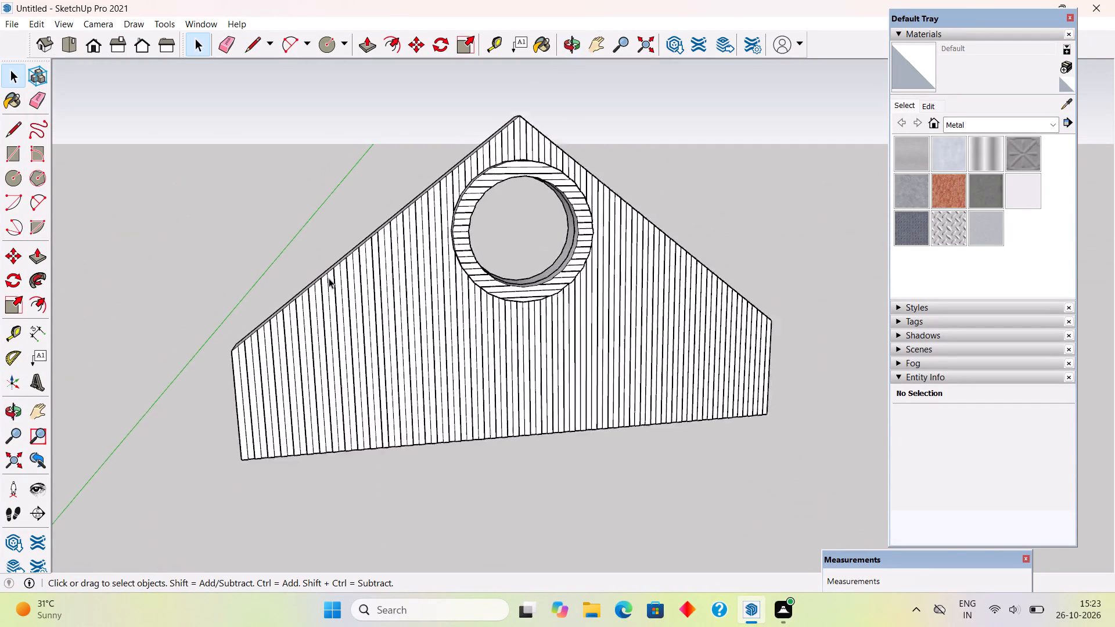
scroll(329, 278, "up", 2)
middle_click_drag(434, 289, 659, 369)
scroll(627, 353, "down", 3)
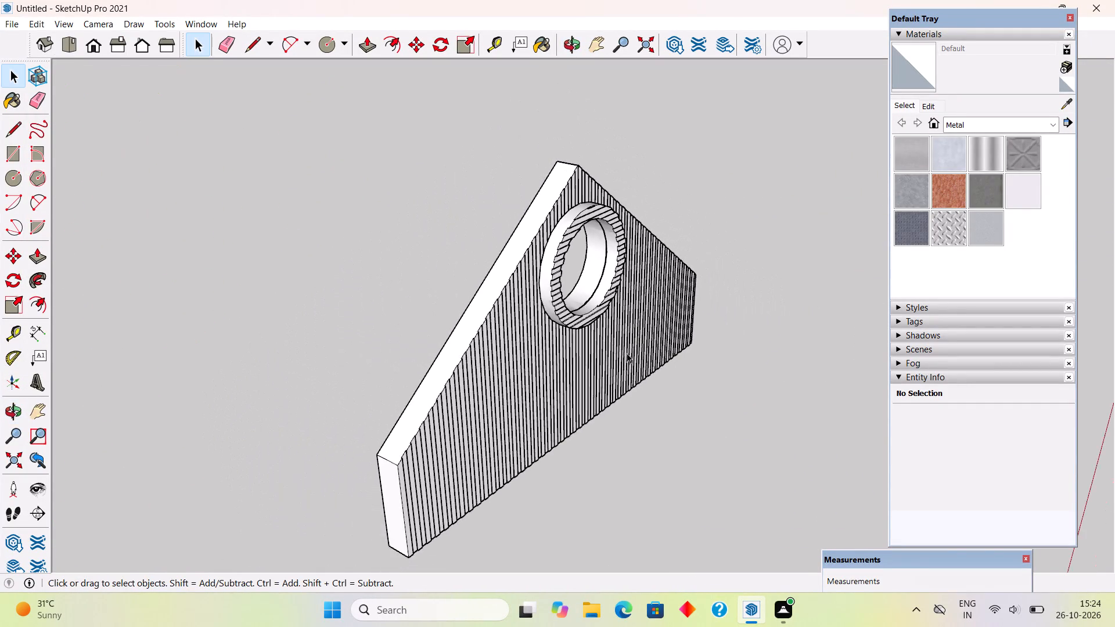
middle_click_drag(552, 421, 395, 343)
scroll(395, 343, "down", 3)
middle_click_drag(397, 344, 532, 370)
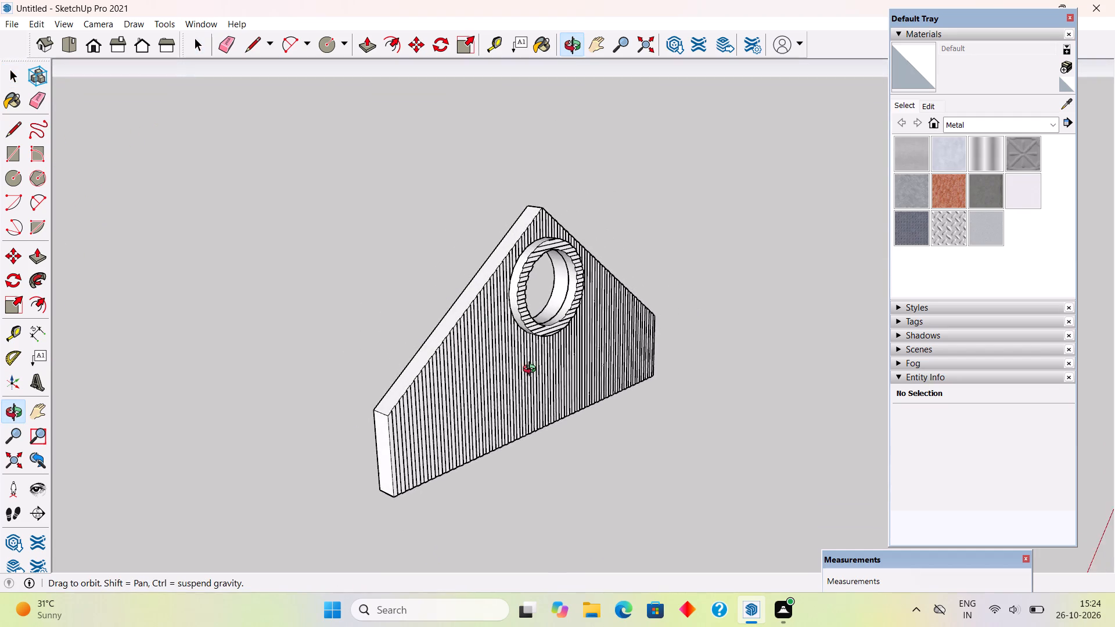
middle_click_drag(532, 370, 533, 370)
scroll(533, 370, "up", 1)
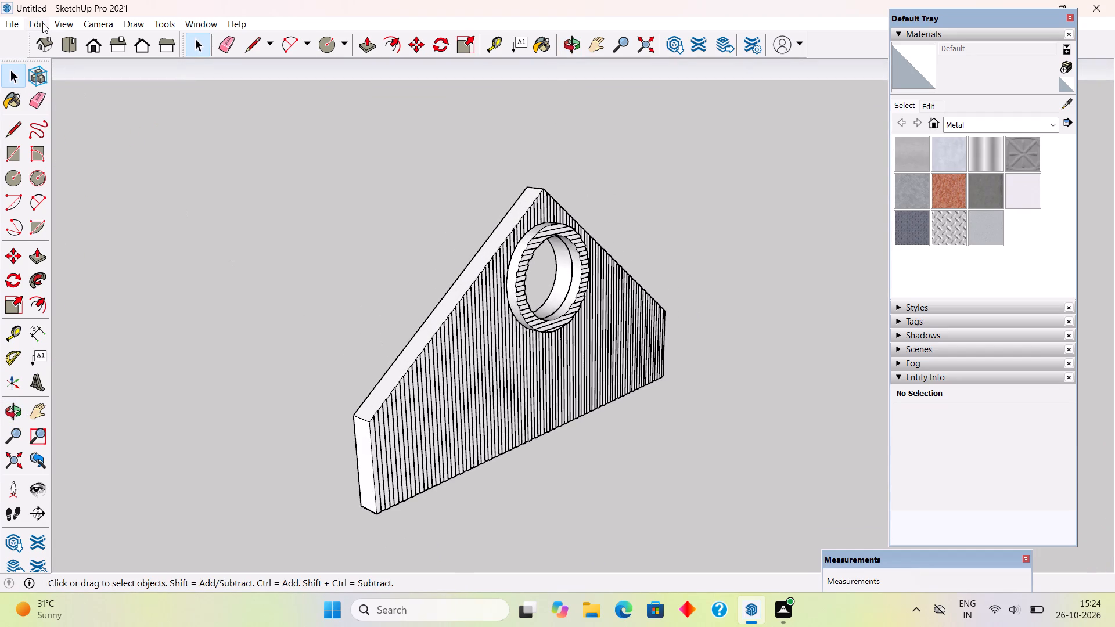
Unhide all hidden geometry in the model.
left_click(42, 23)
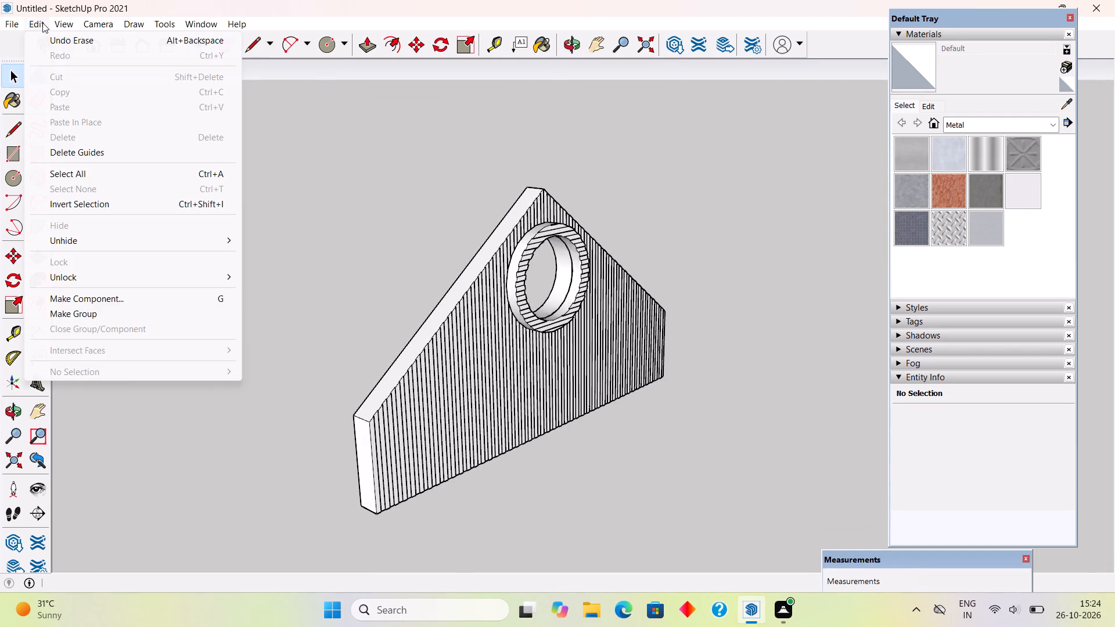
left_click(118, 236)
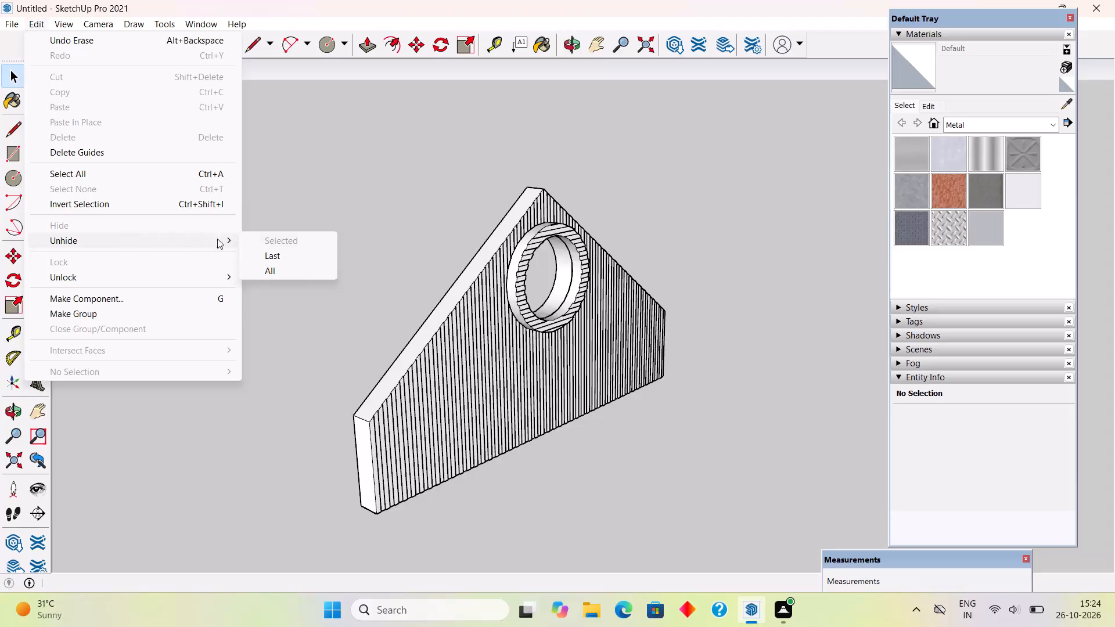
left_click(294, 267)
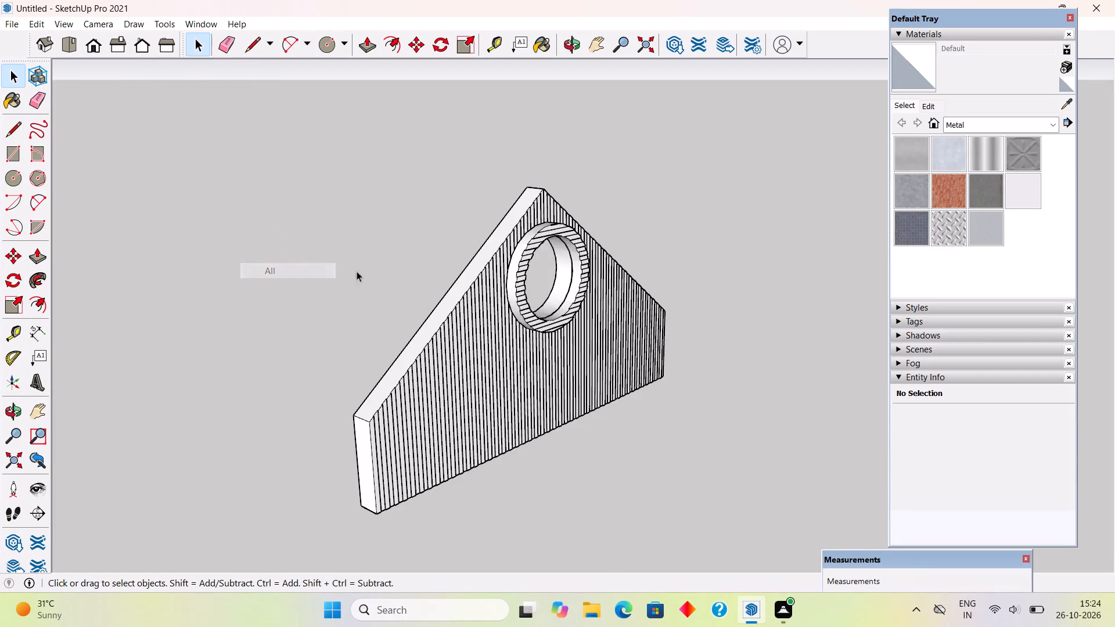
Examine the ribbed gable front, roof and upper facade on the complete house from front, side and overall views.
middle_click_drag(505, 297, 262, 232)
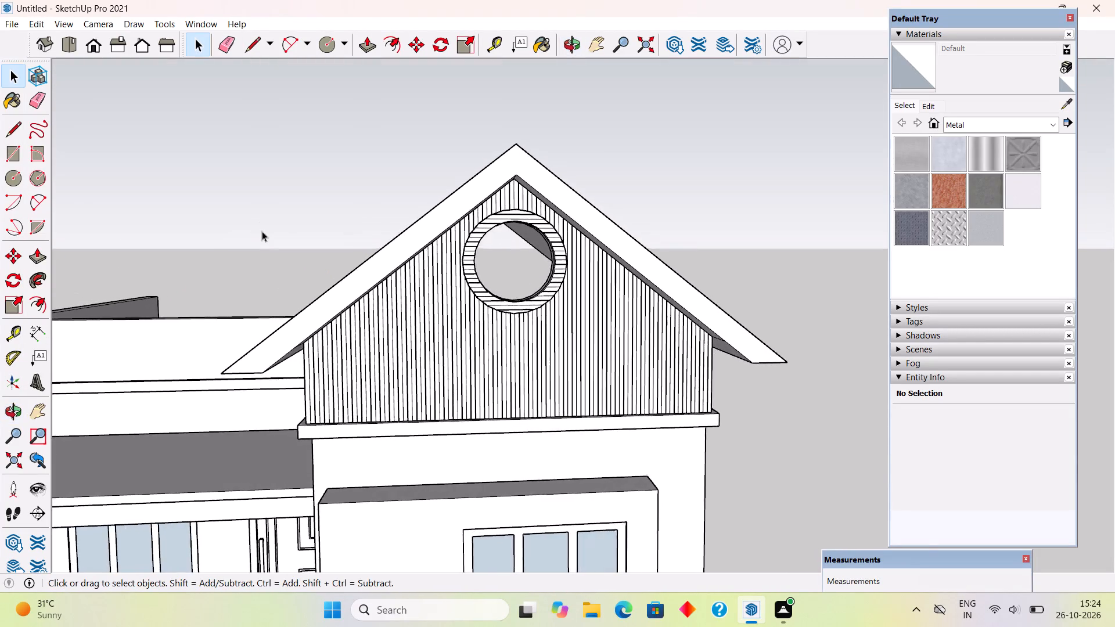
scroll(262, 231, "up", 3)
scroll(269, 229, "down", 6)
middle_click_drag(318, 264, 391, 292)
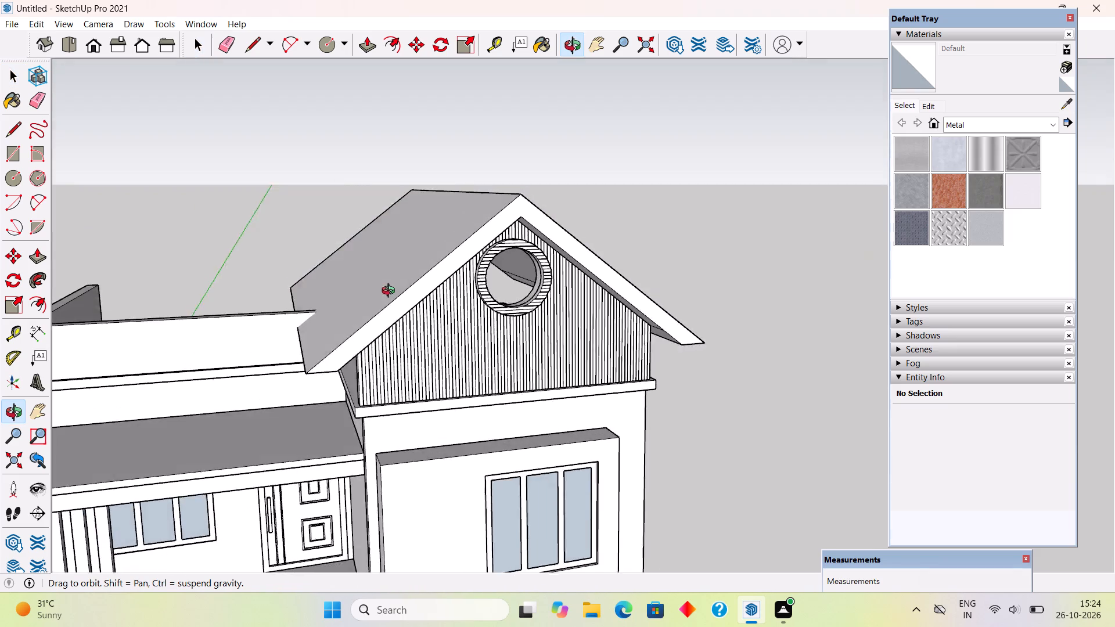
middle_click_drag(391, 292, 398, 298)
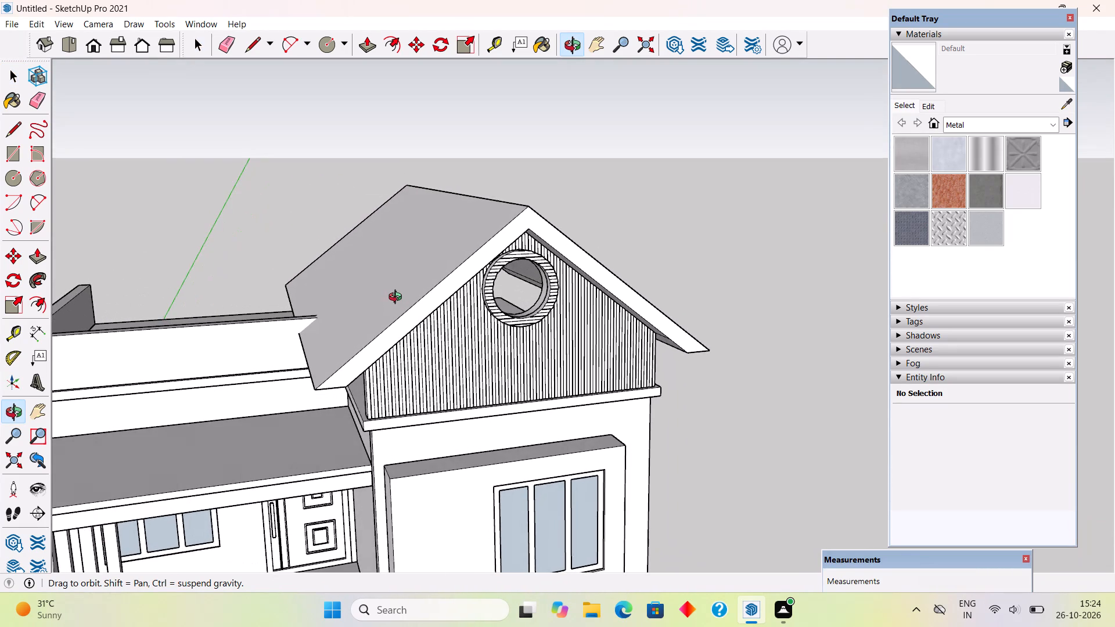
middle_click_drag(398, 298, 398, 298)
scroll(398, 298, "down", 3)
middle_click_drag(471, 324, 361, 334)
scroll(361, 334, "up", 1)
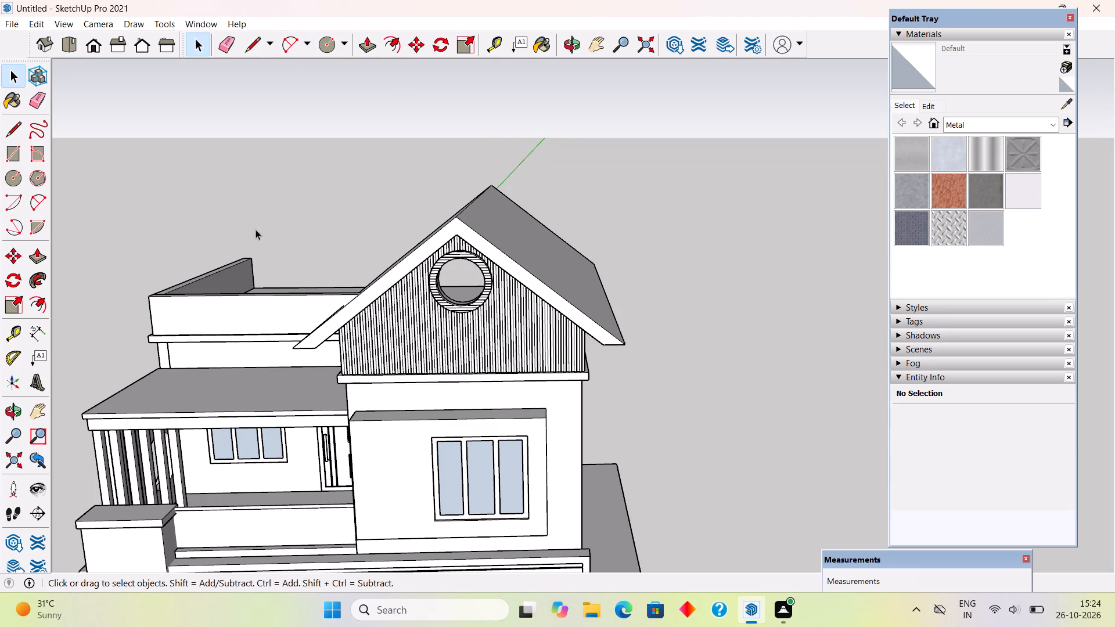
middle_click_drag(314, 243, 530, 165)
middle_click_drag(416, 314, 347, 317)
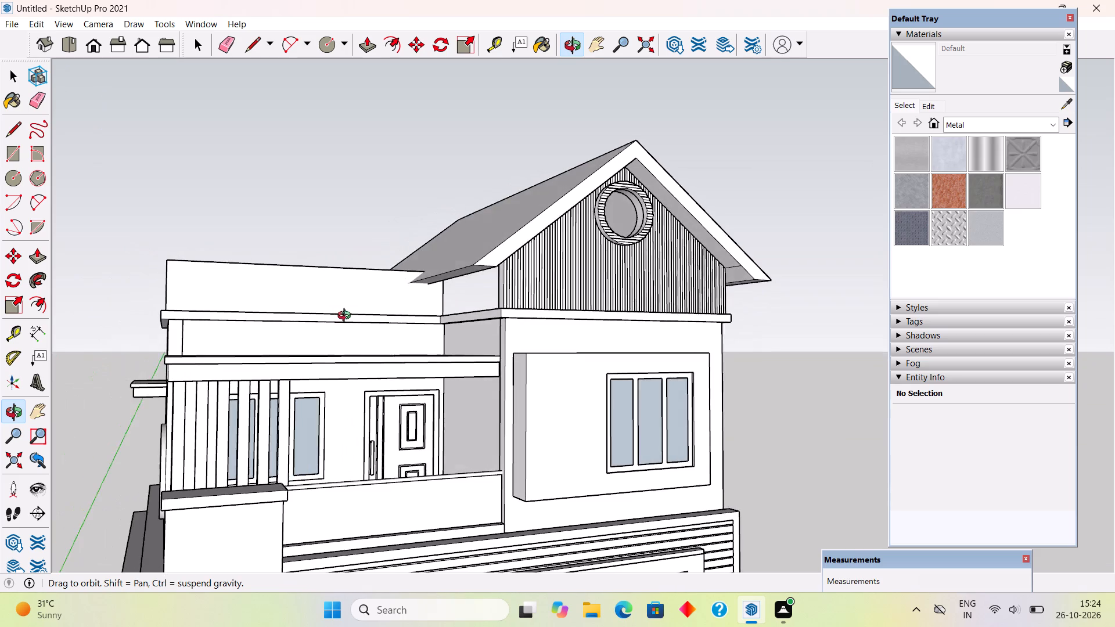
middle_click_drag(347, 317, 585, 396)
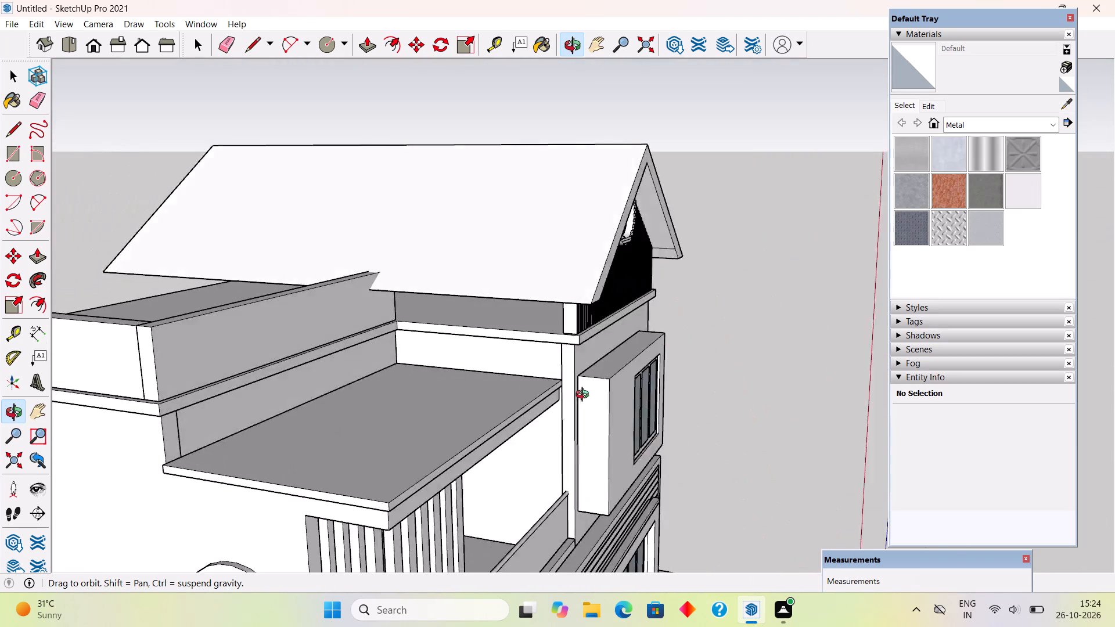
middle_click_drag(585, 396, 378, 362)
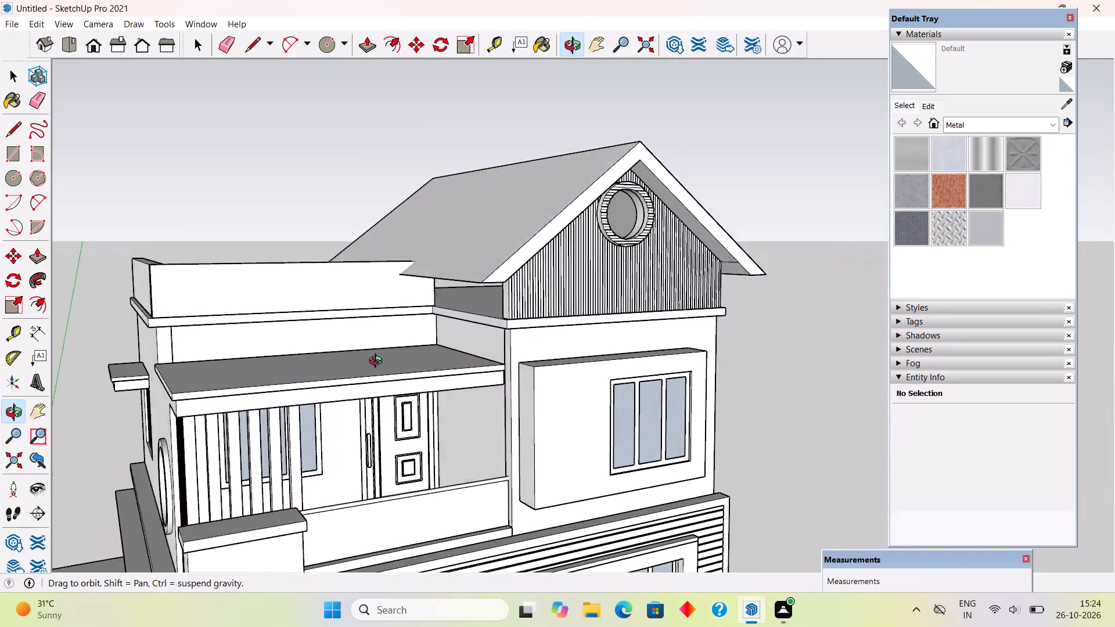
middle_click_drag(378, 362, 294, 369)
scroll(292, 369, "up", 3)
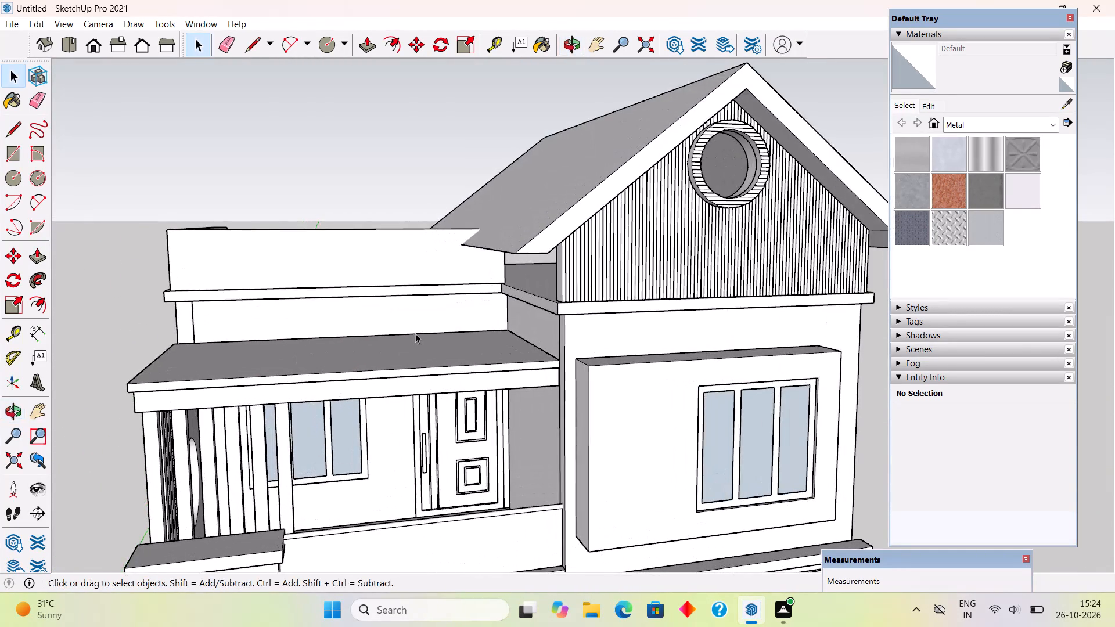
scroll(415, 333, "down", 9)
middle_click_drag(507, 308, 329, 336)
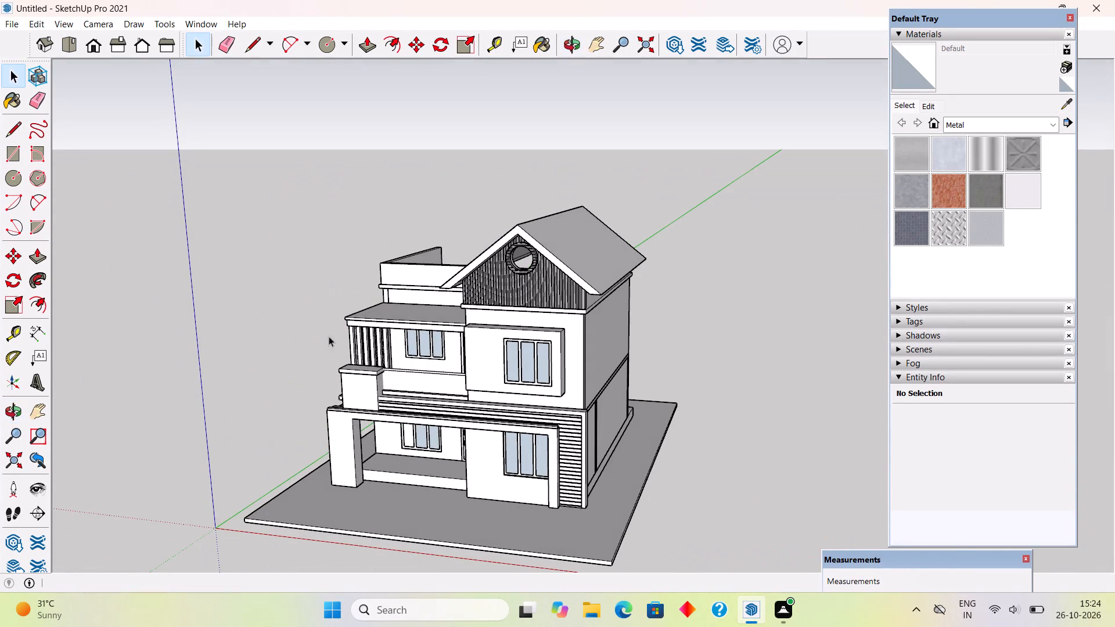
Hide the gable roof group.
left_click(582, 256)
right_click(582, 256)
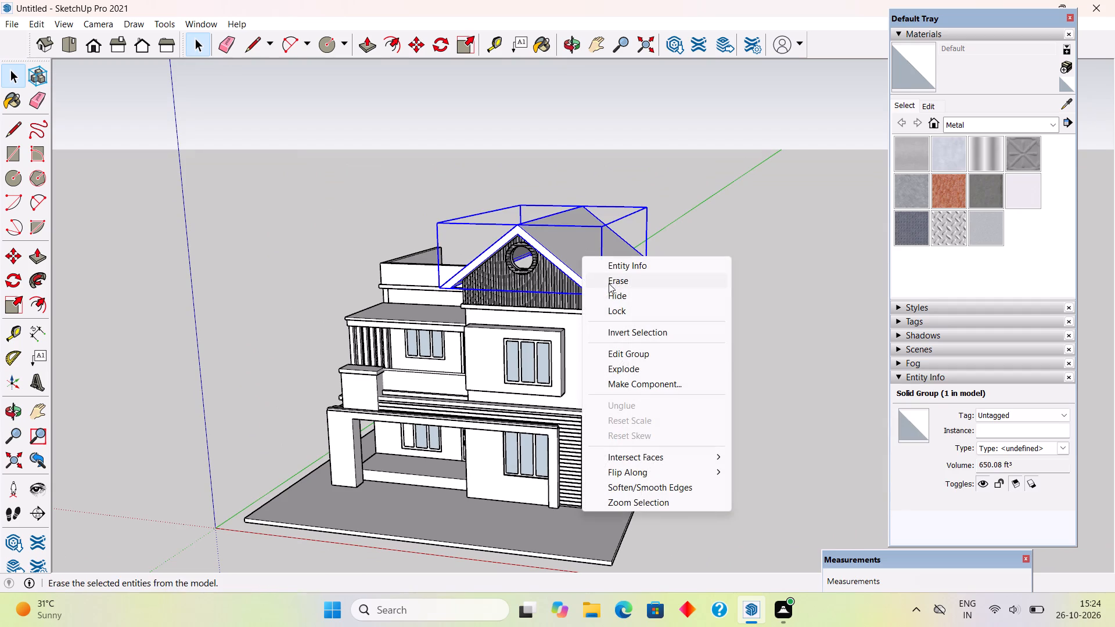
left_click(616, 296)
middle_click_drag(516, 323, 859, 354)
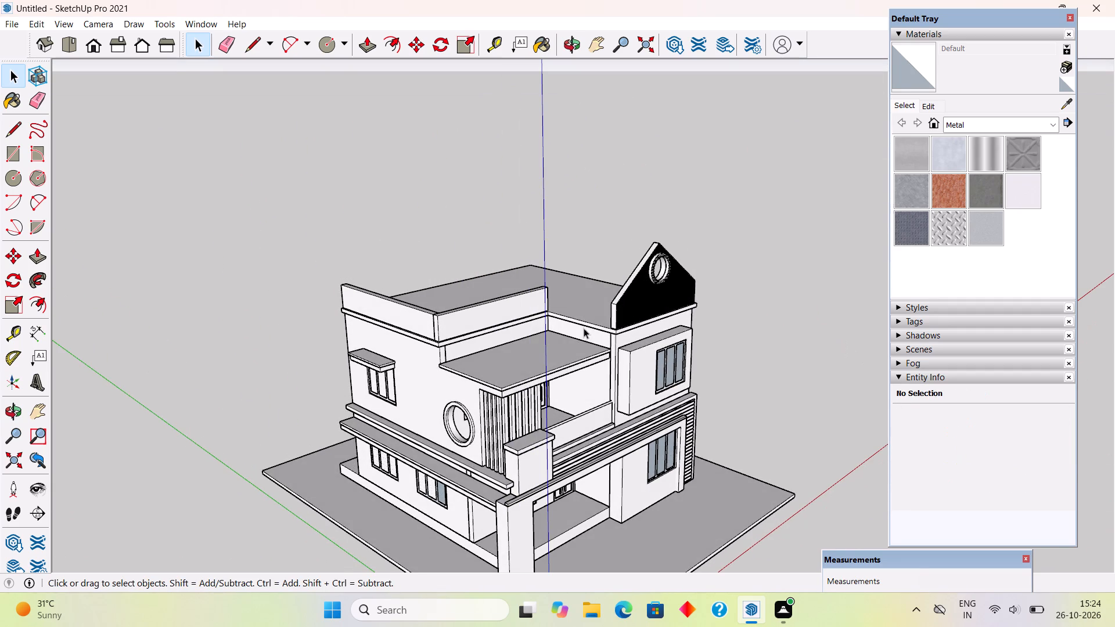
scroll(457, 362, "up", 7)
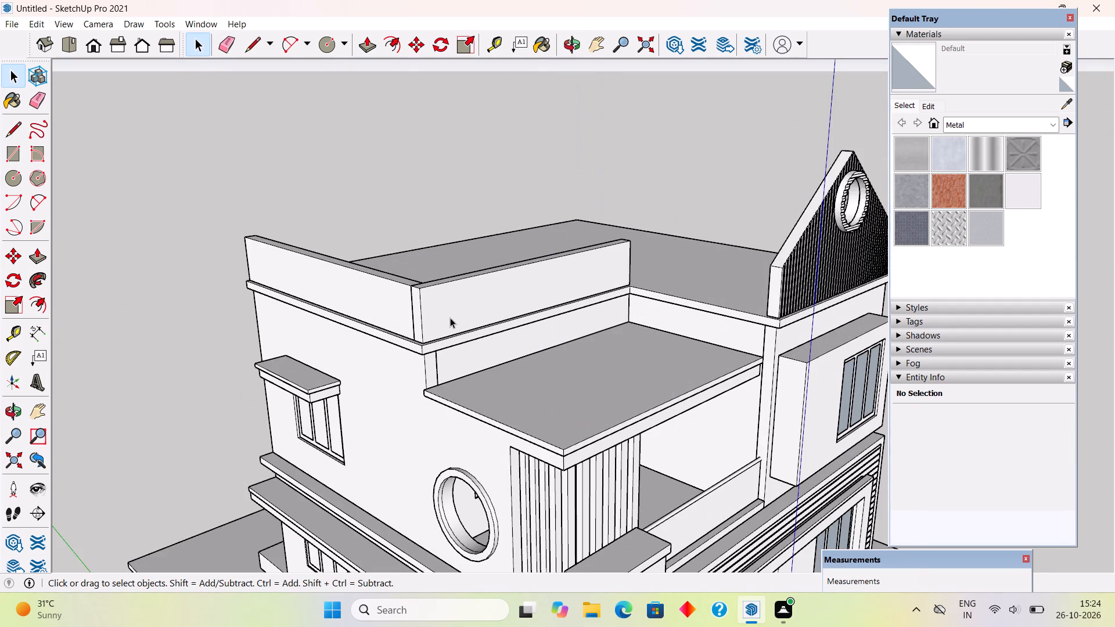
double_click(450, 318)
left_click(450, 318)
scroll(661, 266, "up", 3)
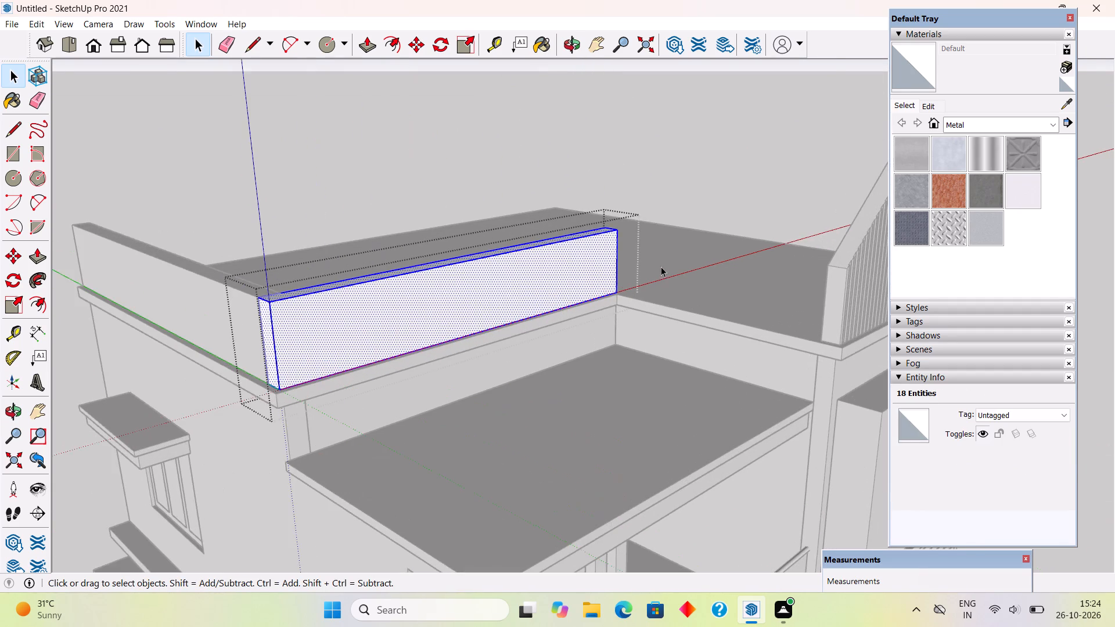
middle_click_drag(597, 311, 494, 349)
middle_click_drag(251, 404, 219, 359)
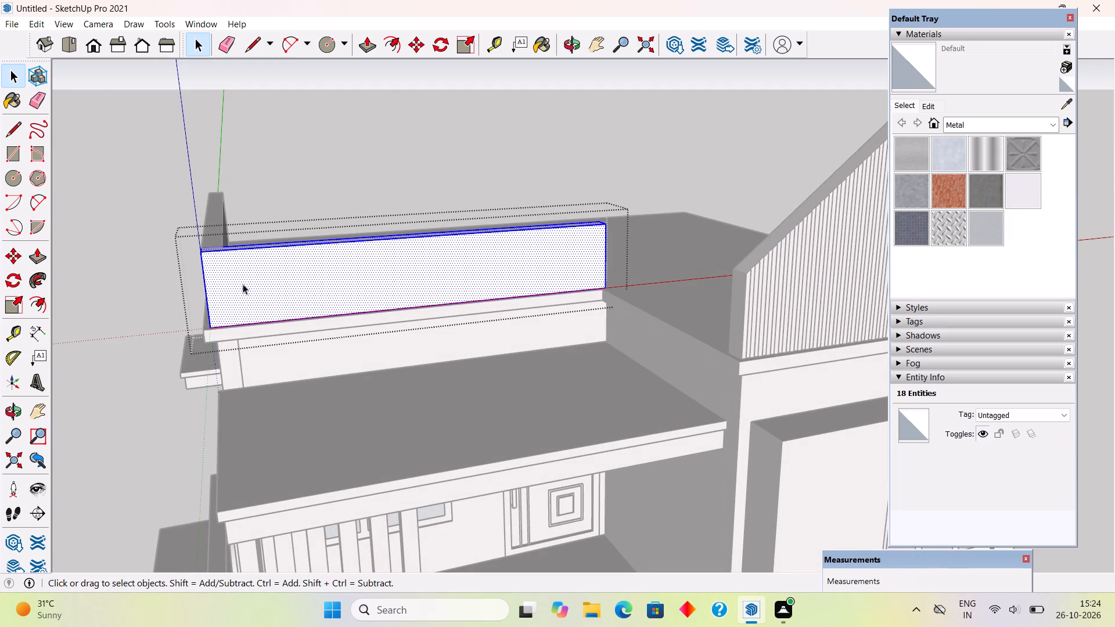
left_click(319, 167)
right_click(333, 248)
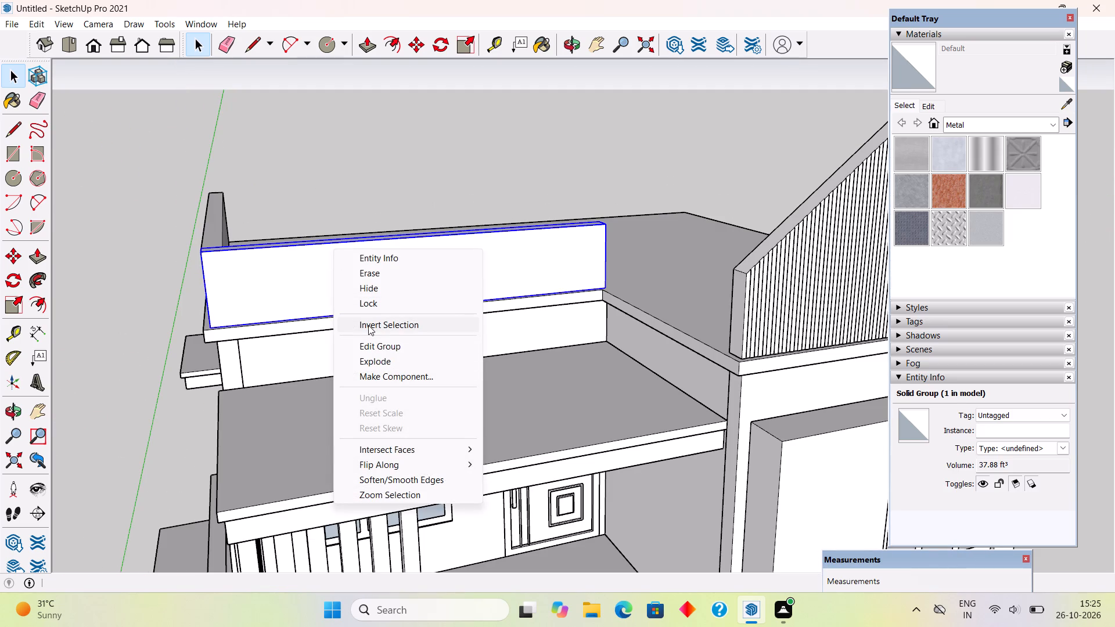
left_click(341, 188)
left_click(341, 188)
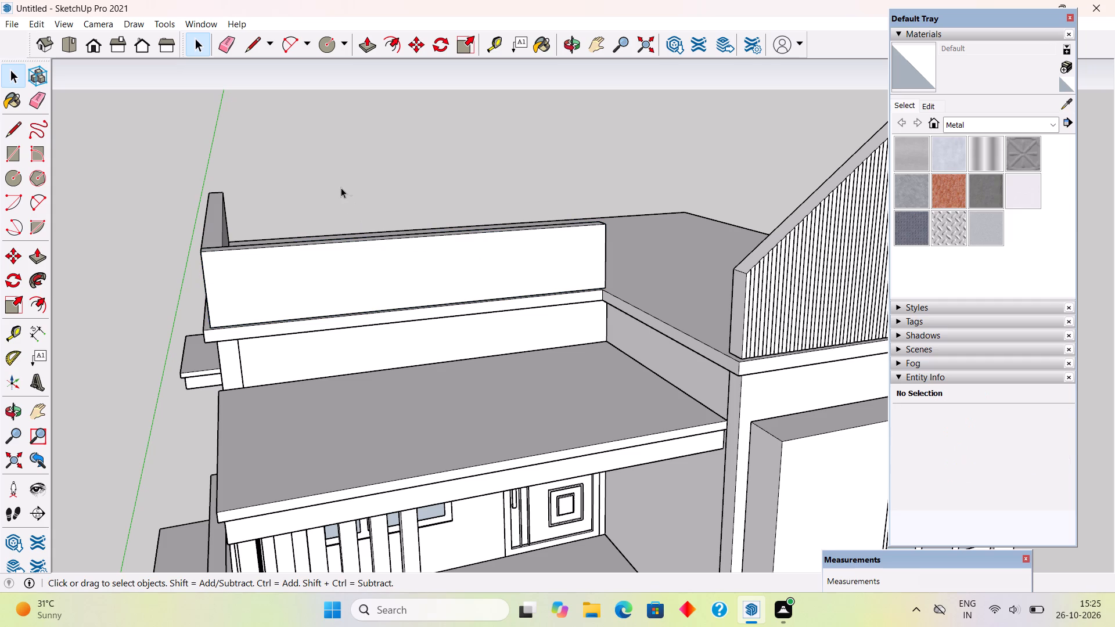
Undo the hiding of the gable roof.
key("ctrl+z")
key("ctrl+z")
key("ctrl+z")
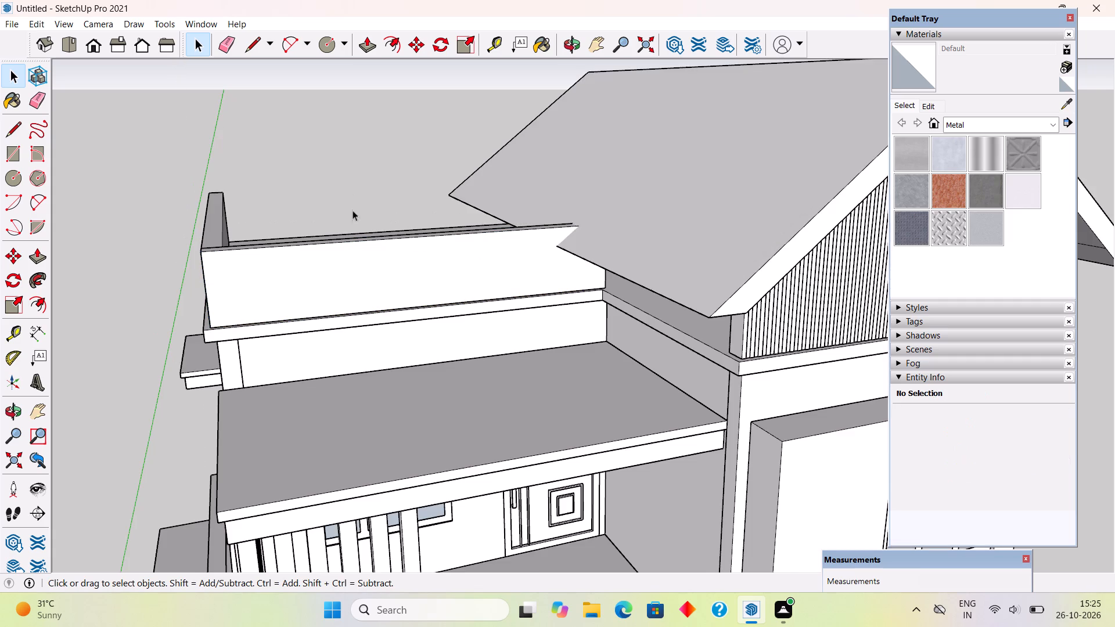
Examine the complete house with its gable roof from the side and from the front.
scroll(371, 247, "down", 5)
scroll(478, 337, "down", 4)
middle_click_drag(524, 355, 735, 321)
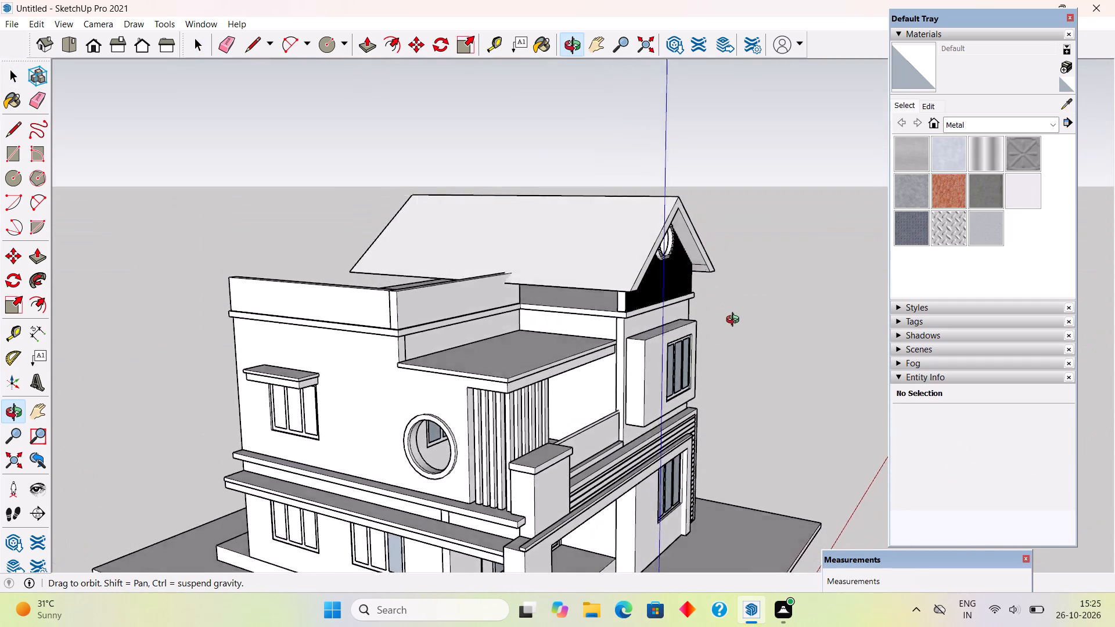
middle_click_drag(735, 321, 367, 242)
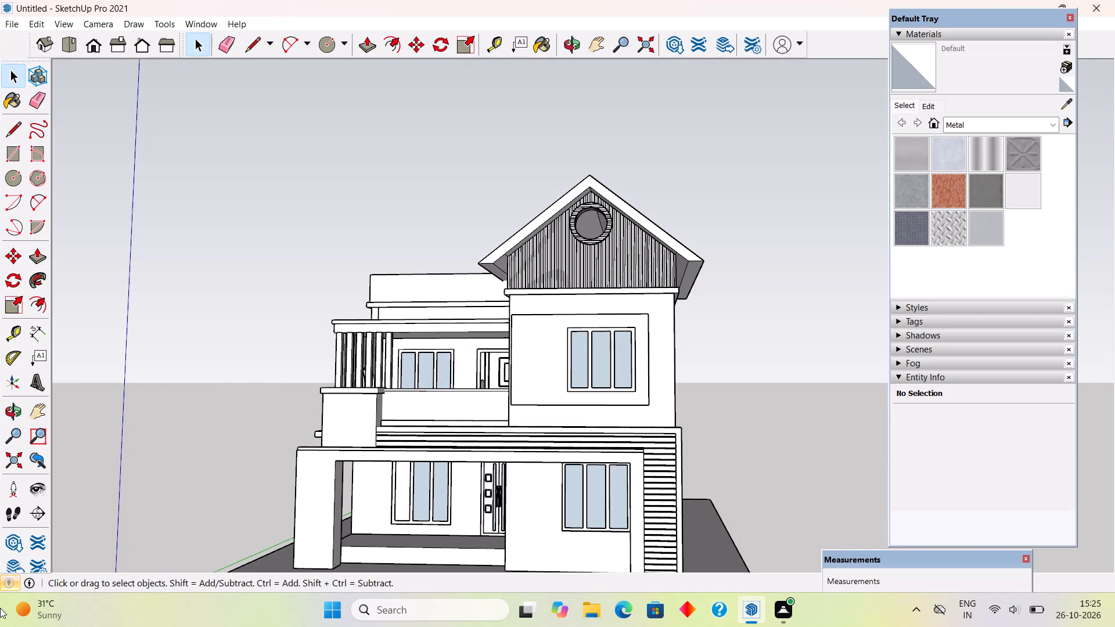
middle_click_drag(456, 318, 474, 365)
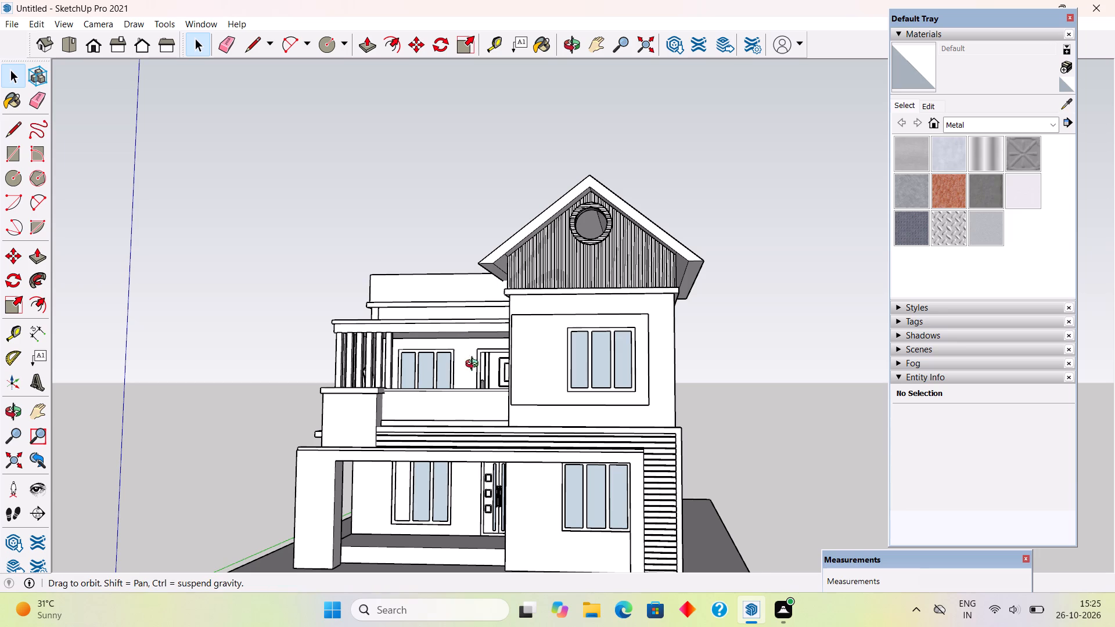
middle_click_drag(474, 365, 545, 478)
middle_click_drag(488, 307, 489, 251)
Isolate the front parapet wall beside the gable roof by inverting its selection and hiding all other groups.
scroll(489, 251, "up", 3)
middle_click_drag(534, 318, 765, 264)
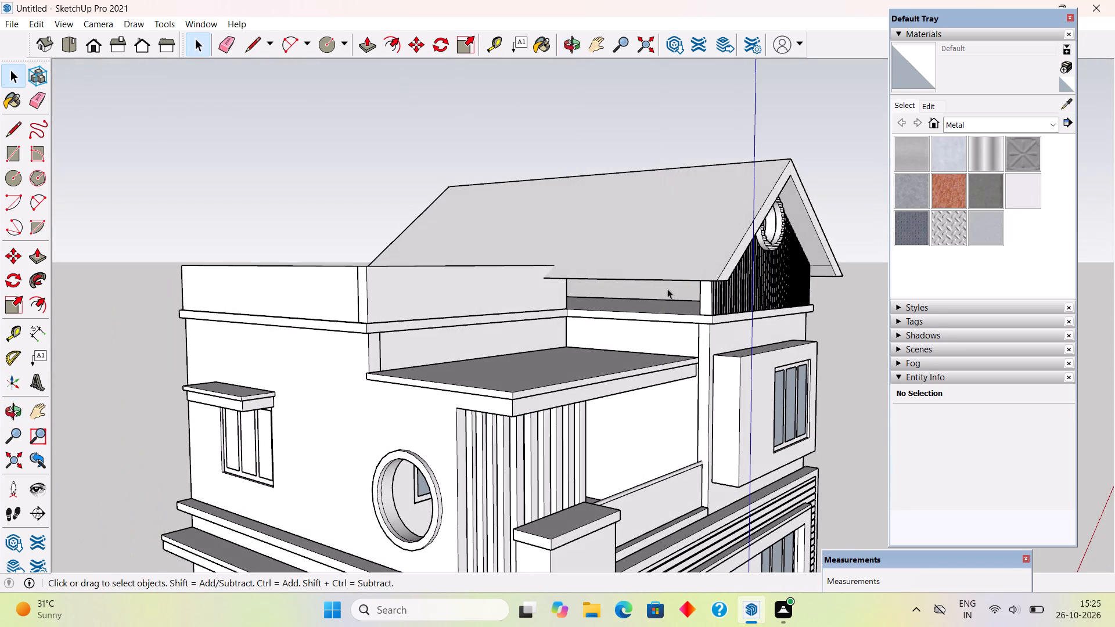
middle_click_drag(649, 307, 639, 389)
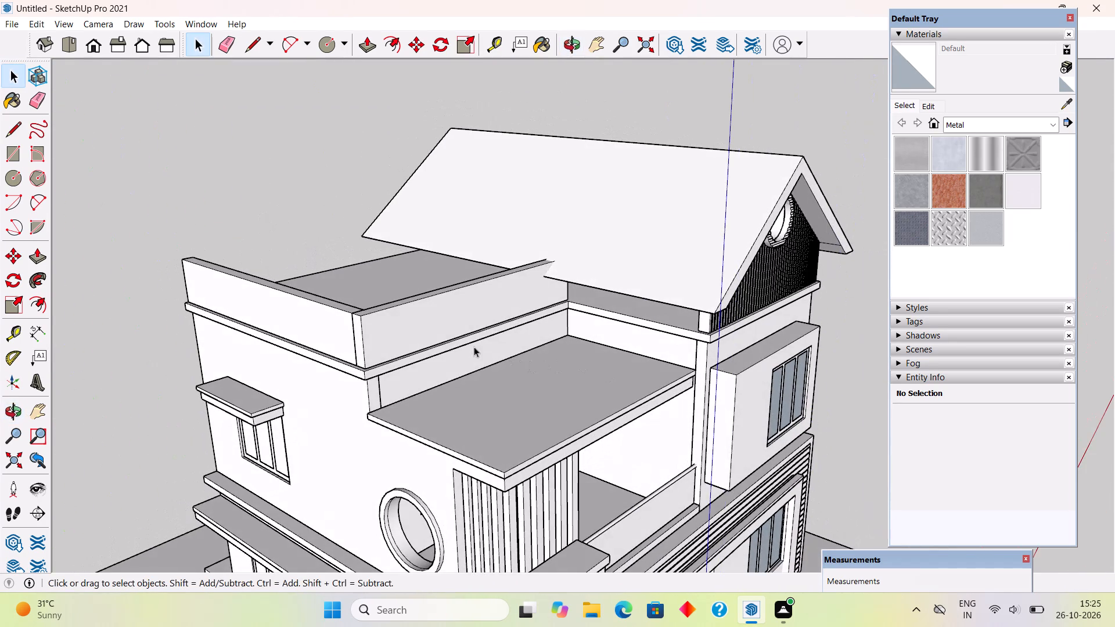
left_click(415, 326)
right_click(415, 326)
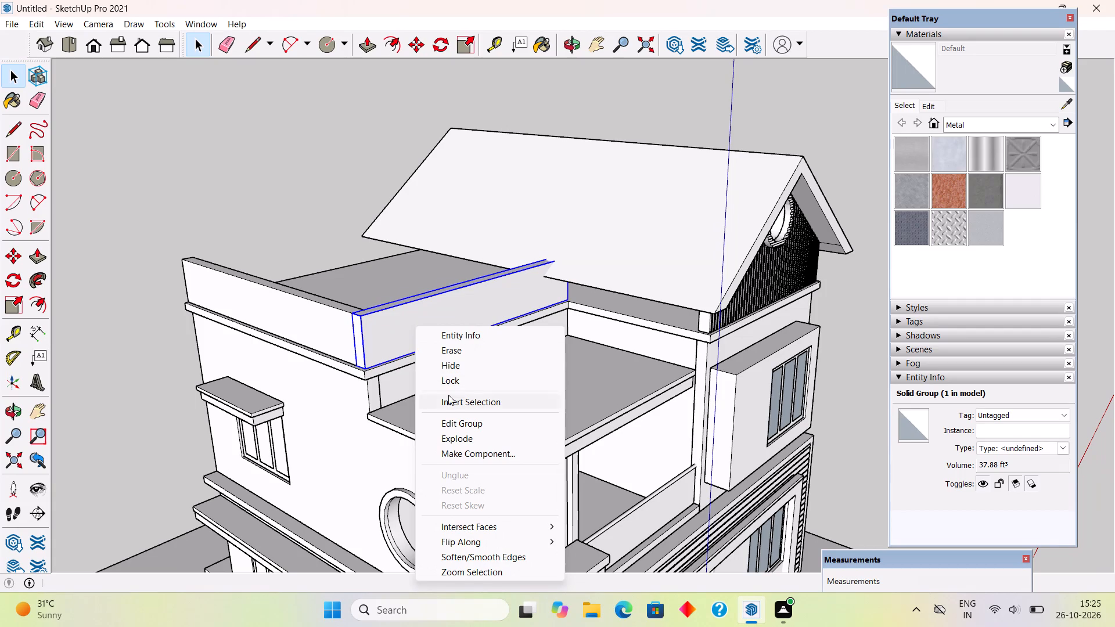
left_click(454, 400)
right_click(454, 399)
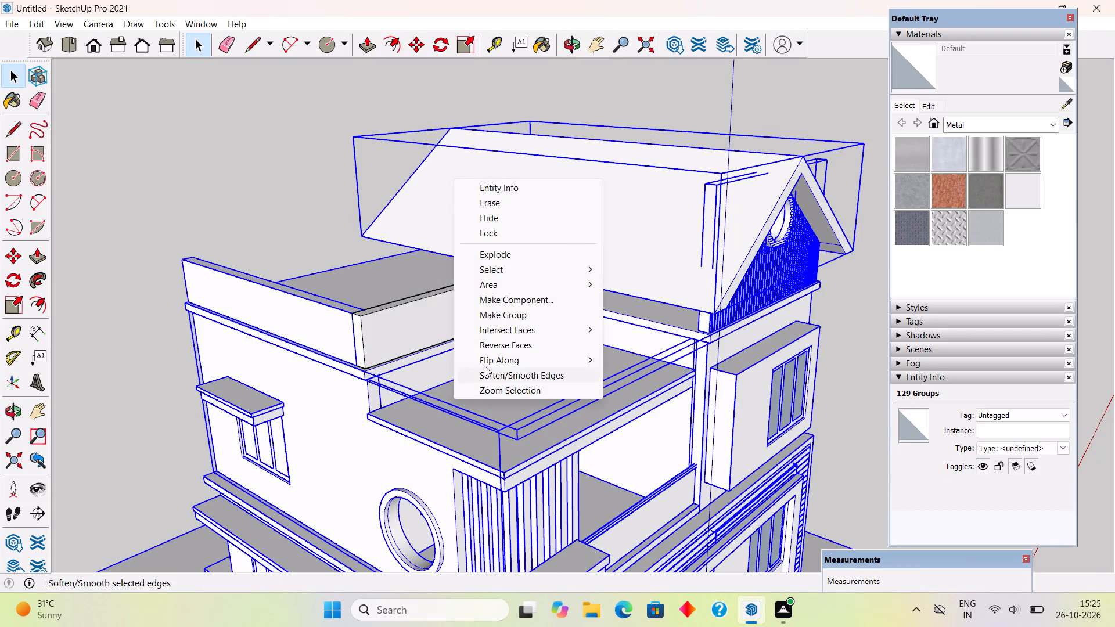
left_click(505, 211)
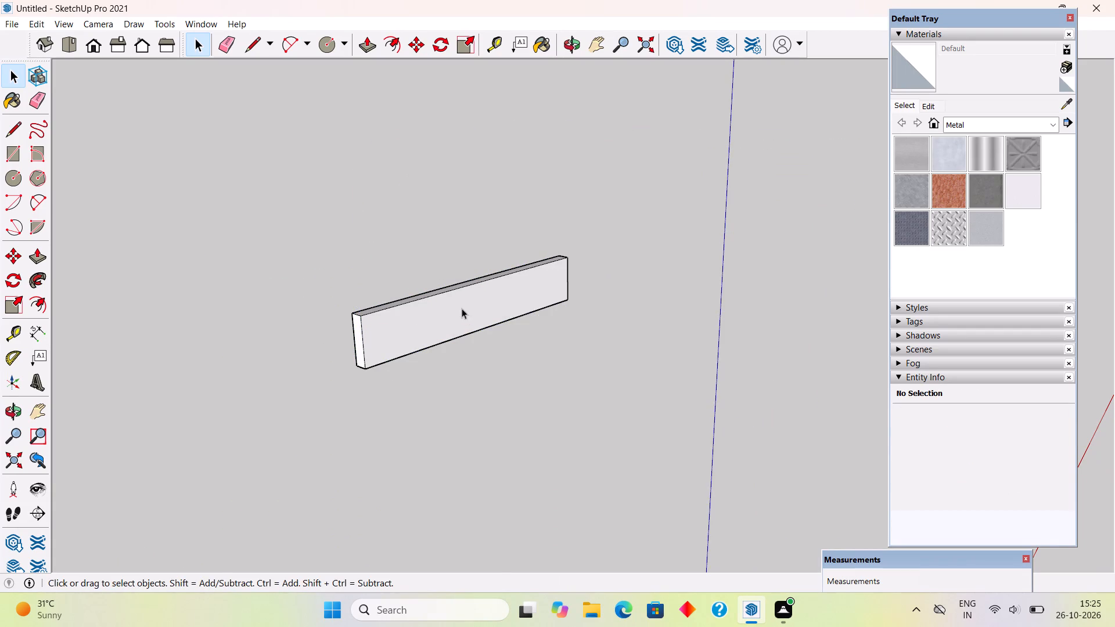
Place a vertical guide on the isolated parapet wall's front face, 2" in from its left end edge.
middle_click_drag(440, 311, 310, 324)
middle_click_drag(565, 289, 462, 291)
scroll(336, 325, "up", 4)
middle_click_drag(602, 385, 600, 370)
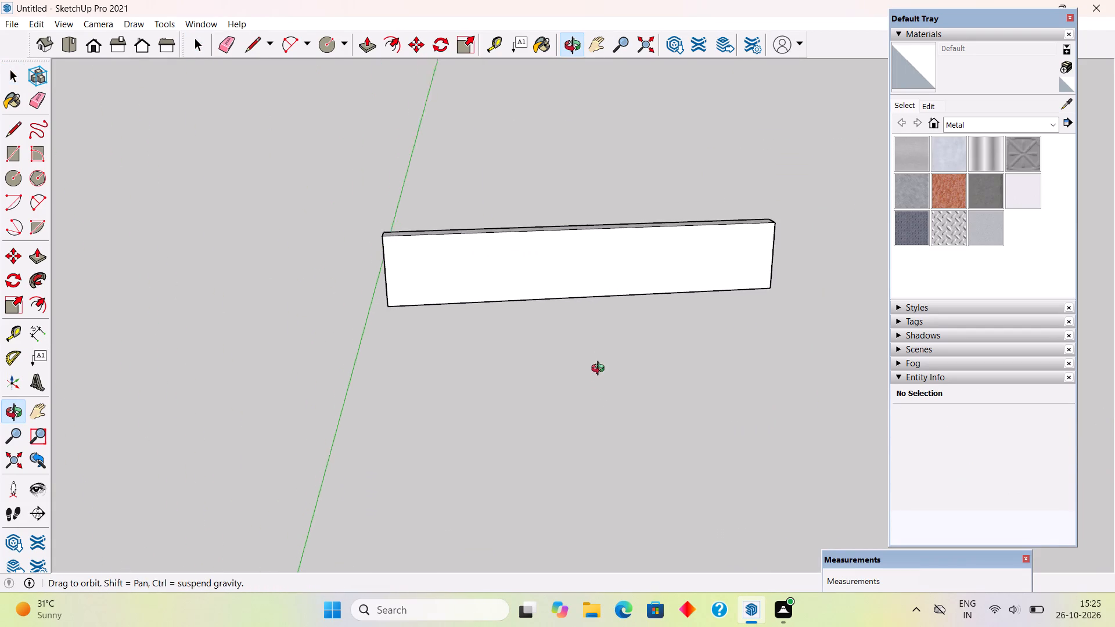
middle_click_drag(600, 370, 596, 334)
scroll(714, 275, "up", 3)
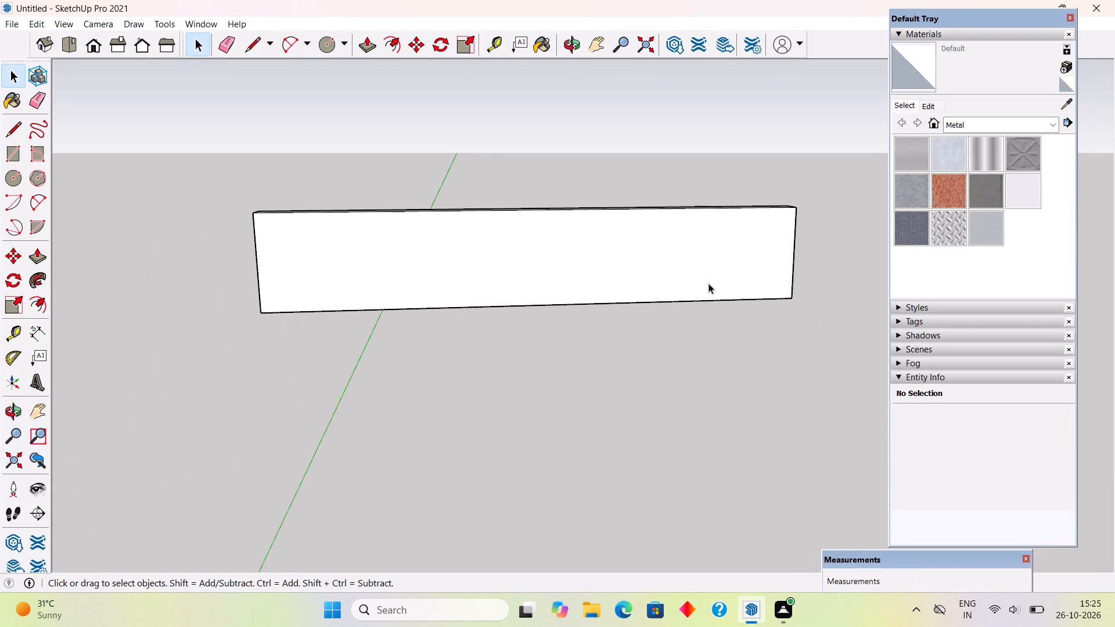
key("t")
left_click(260, 271)
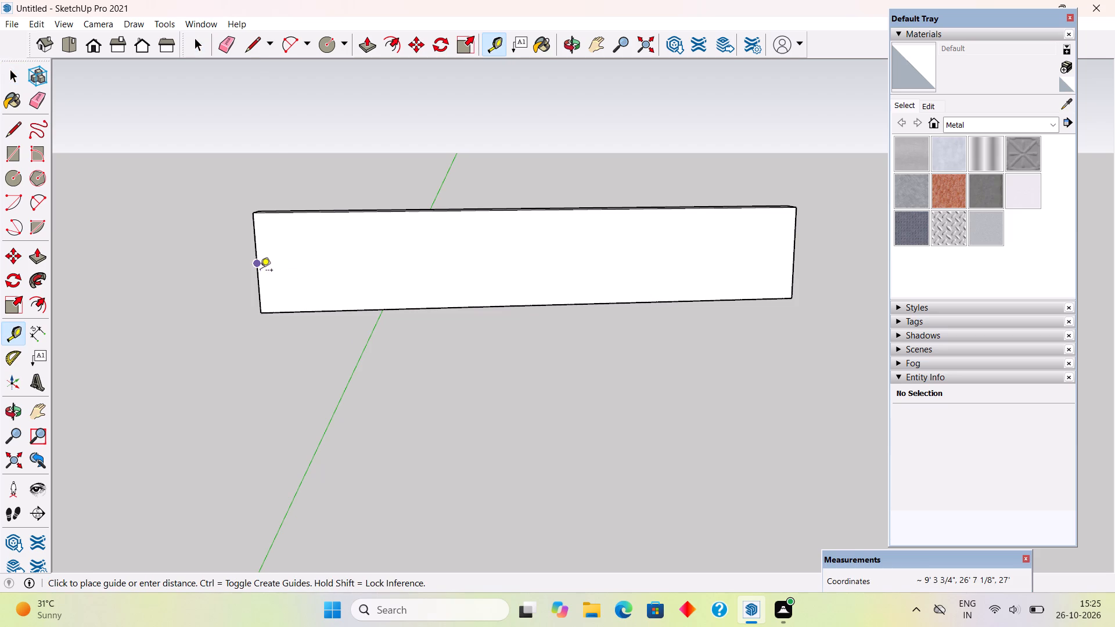
key("2")
key("shift+quotedbl")
key("Return")
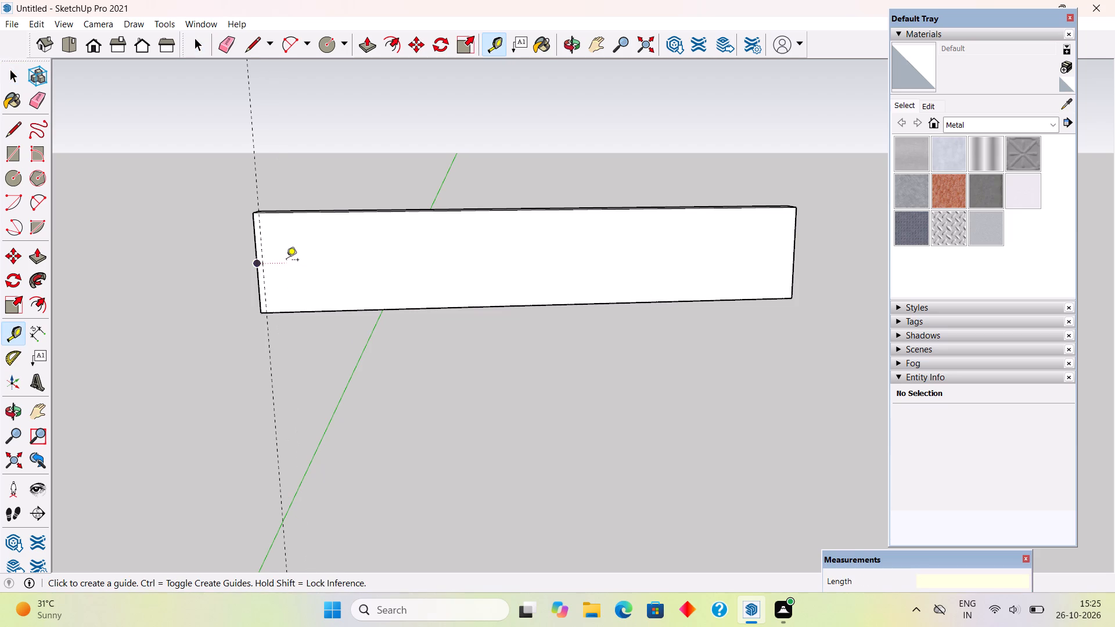
Copy the parapet wall's first vertical guide 2" along the front face and array it as 50 copies.
key("space")
left_click(265, 289)
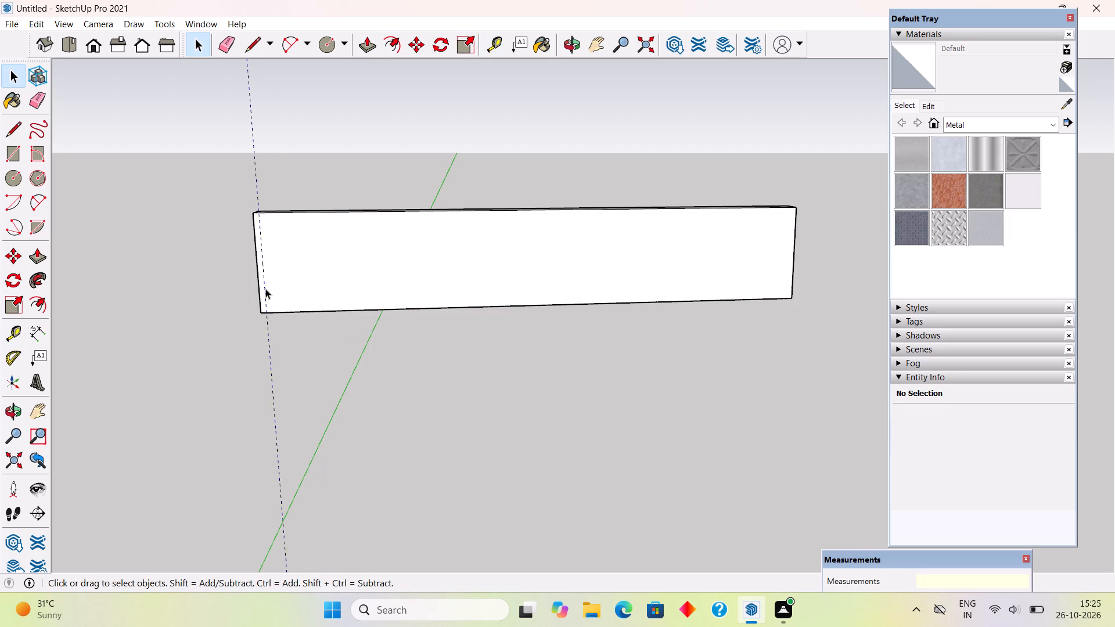
key("m")
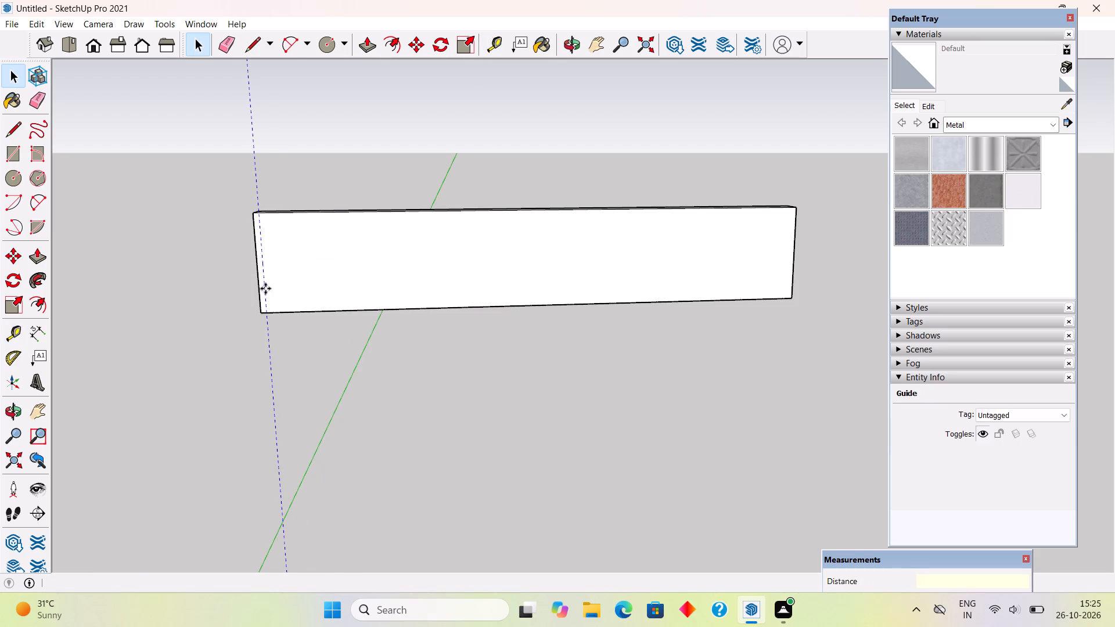
left_click(265, 289)
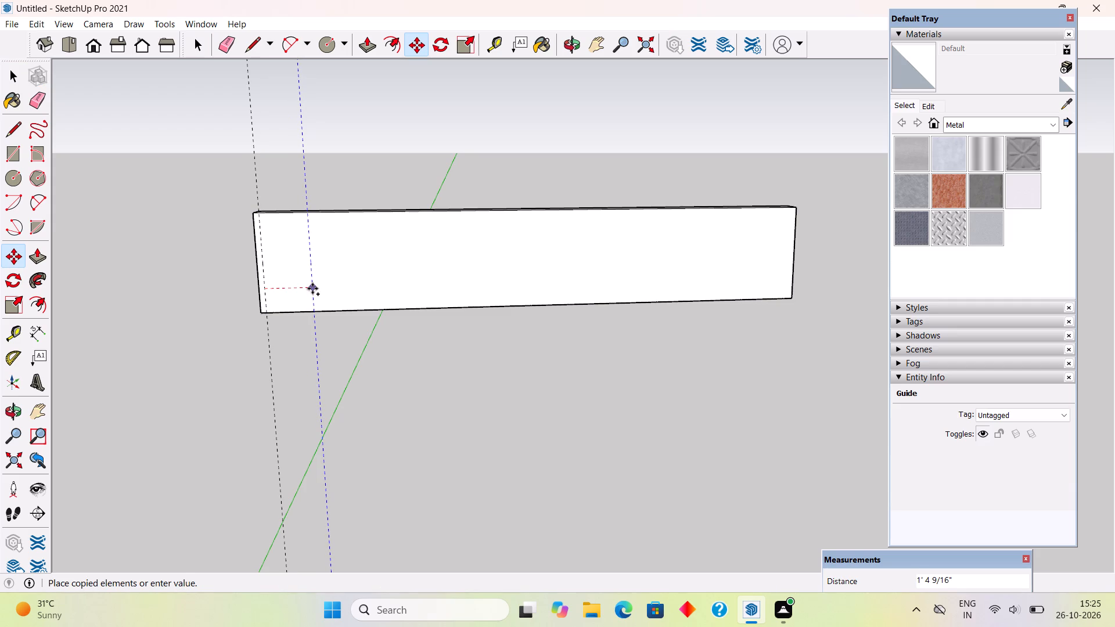
type("2\"")
key("Return")
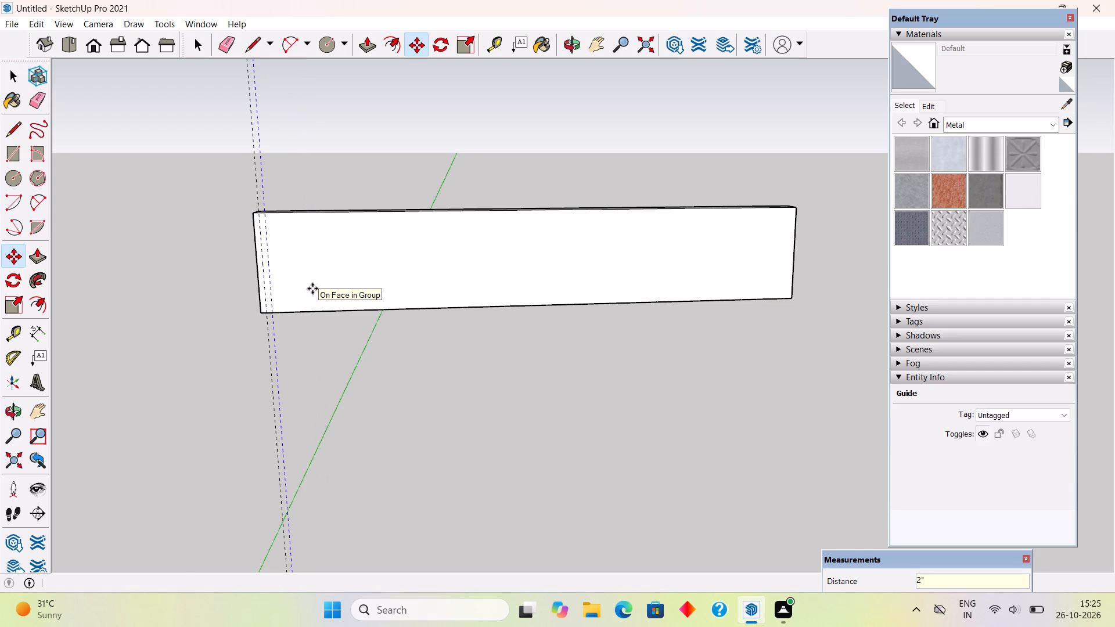
key("x")
key("5")
key("0")
key("Return")
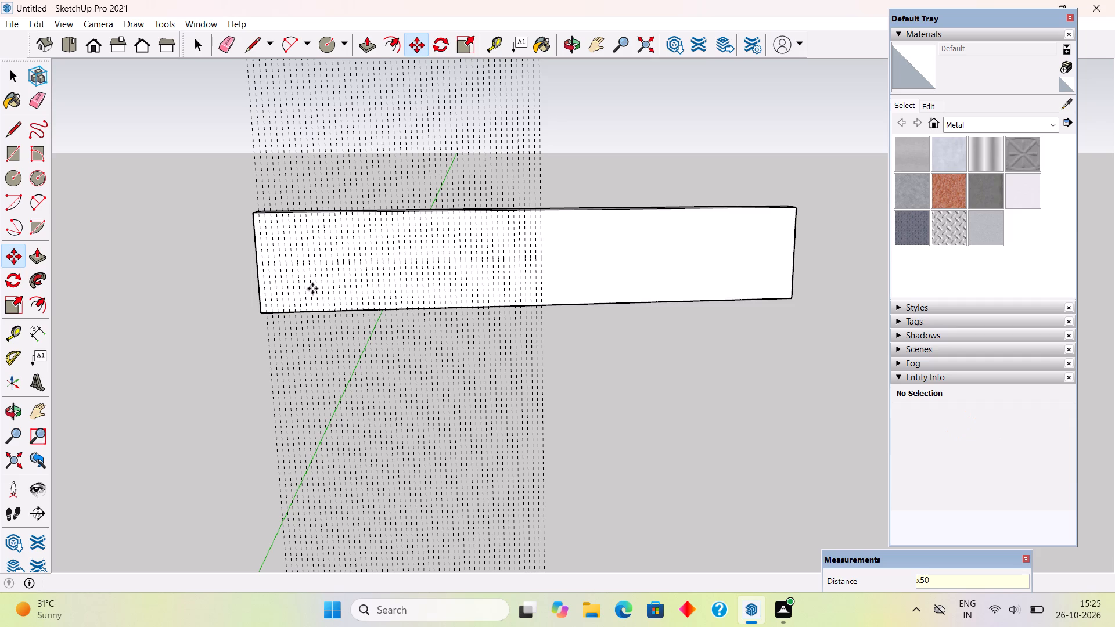
Copy the last guide of the array 2" further along and repeat it 50 times toward the wall's other end.
scroll(544, 266, "up", 3)
left_click(544, 267)
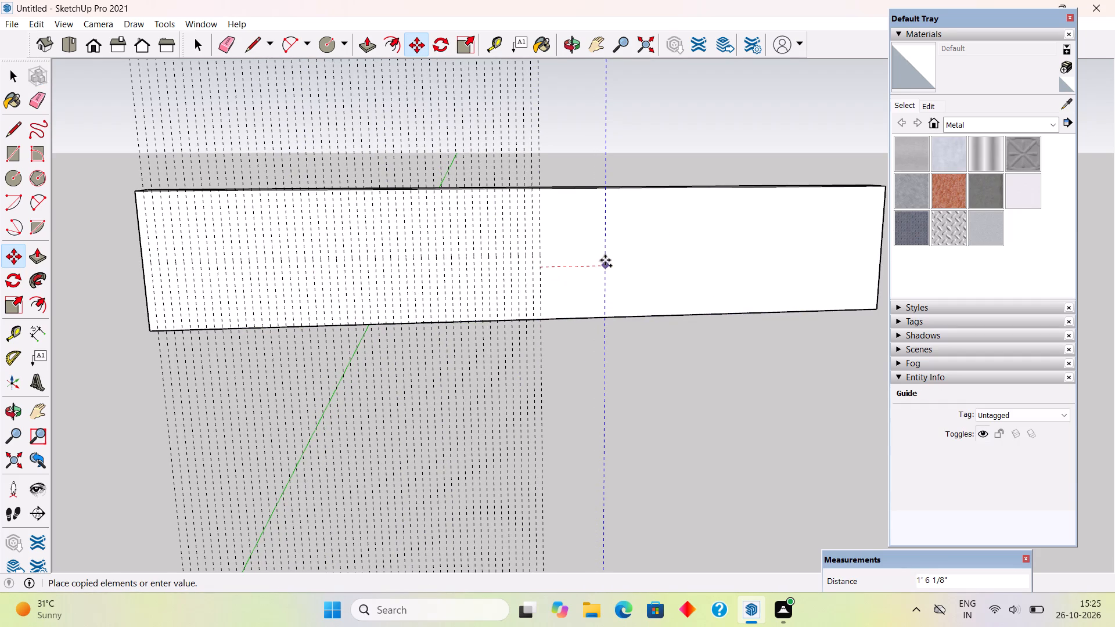
type("2\"")
key("Return")
key("x")
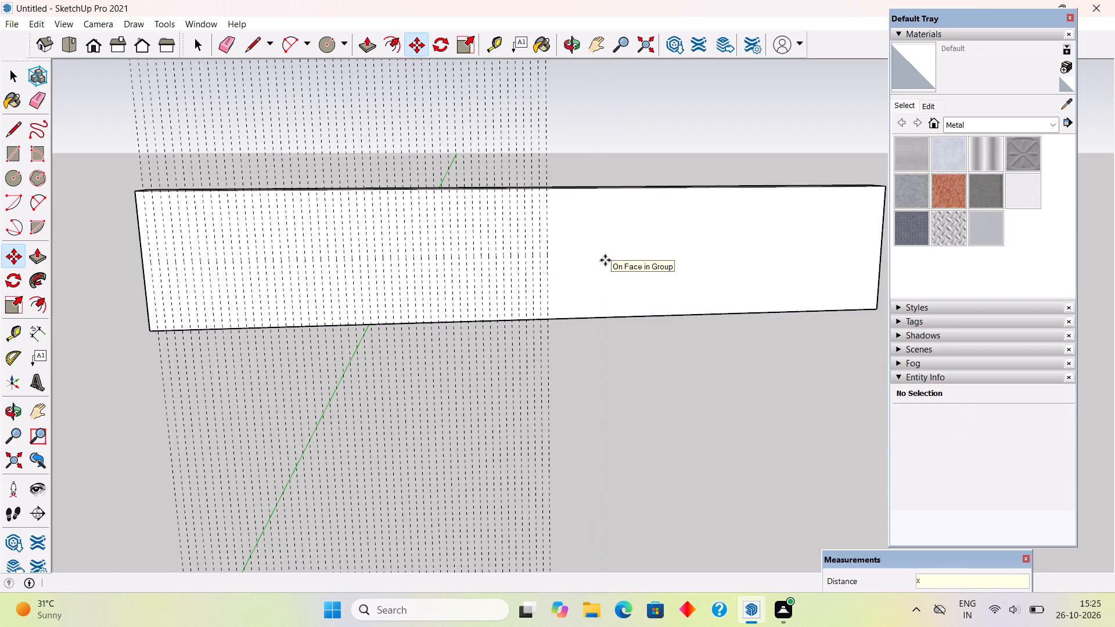
type("50")
key("Return")
key("space")
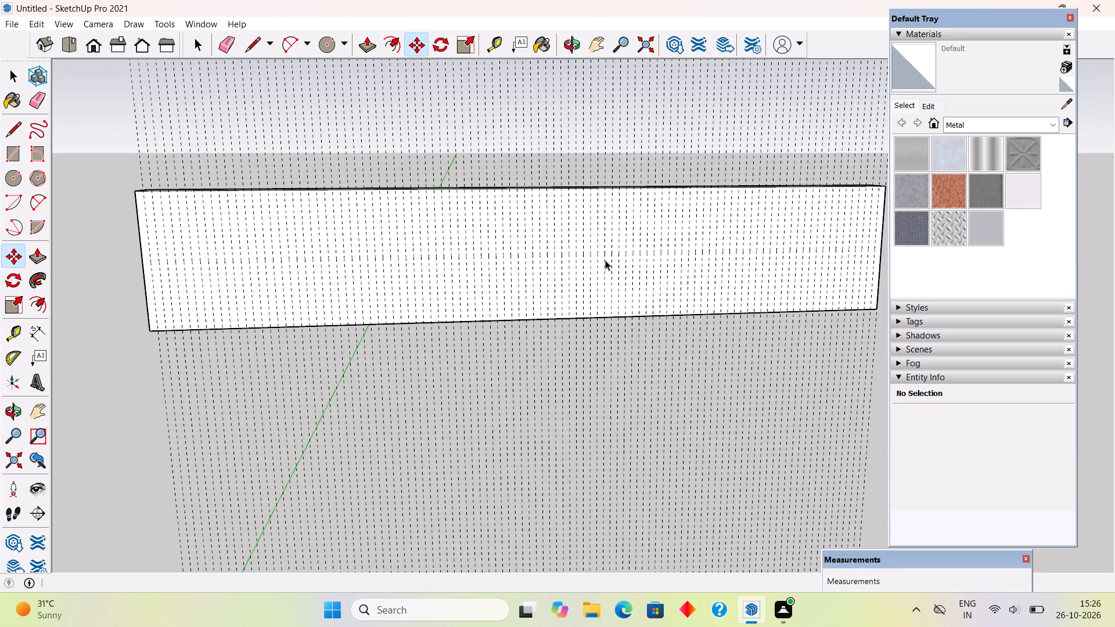
Open the parapet wall group and draw a full-height 2" by 3' rectangle between the first two guides on its front face.
scroll(605, 260, "down", 5)
middle_click_drag(734, 206, 758, 170)
scroll(398, 298, "up", 7)
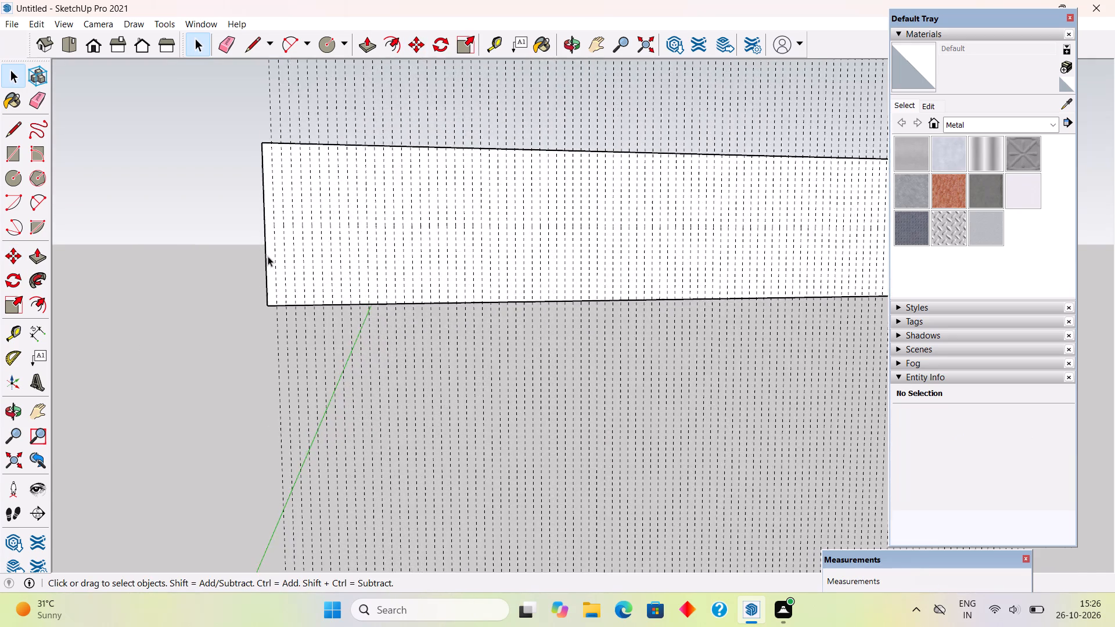
scroll(268, 256, "up", 4)
triple_click(271, 254)
middle_click_drag(268, 261, 274, 293)
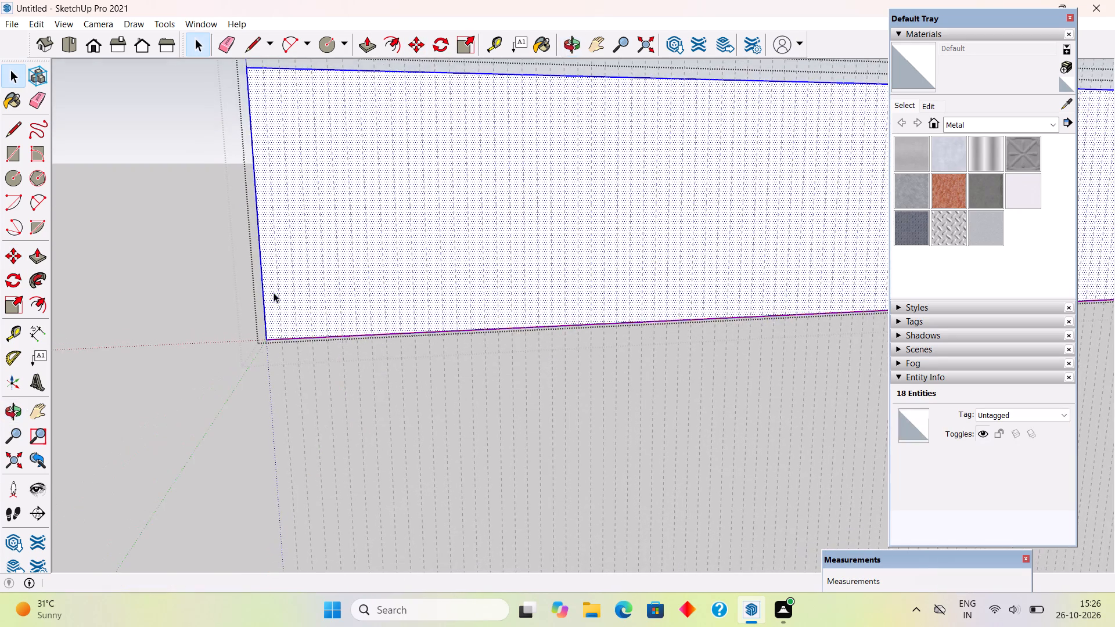
scroll(274, 293, "down", 3)
key("r")
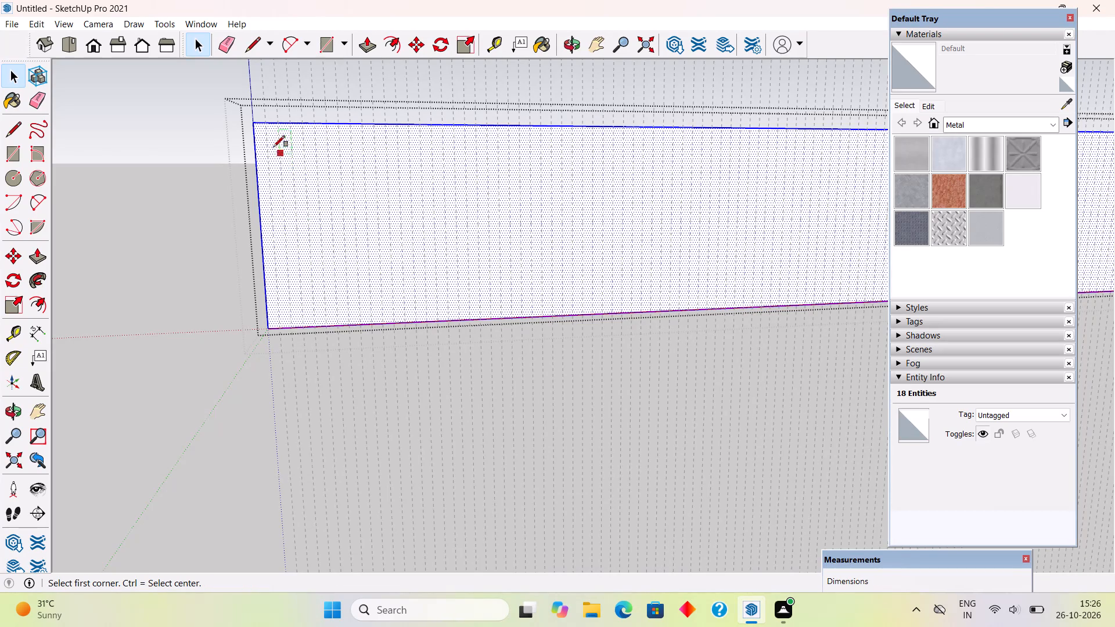
scroll(268, 123, "up", 9)
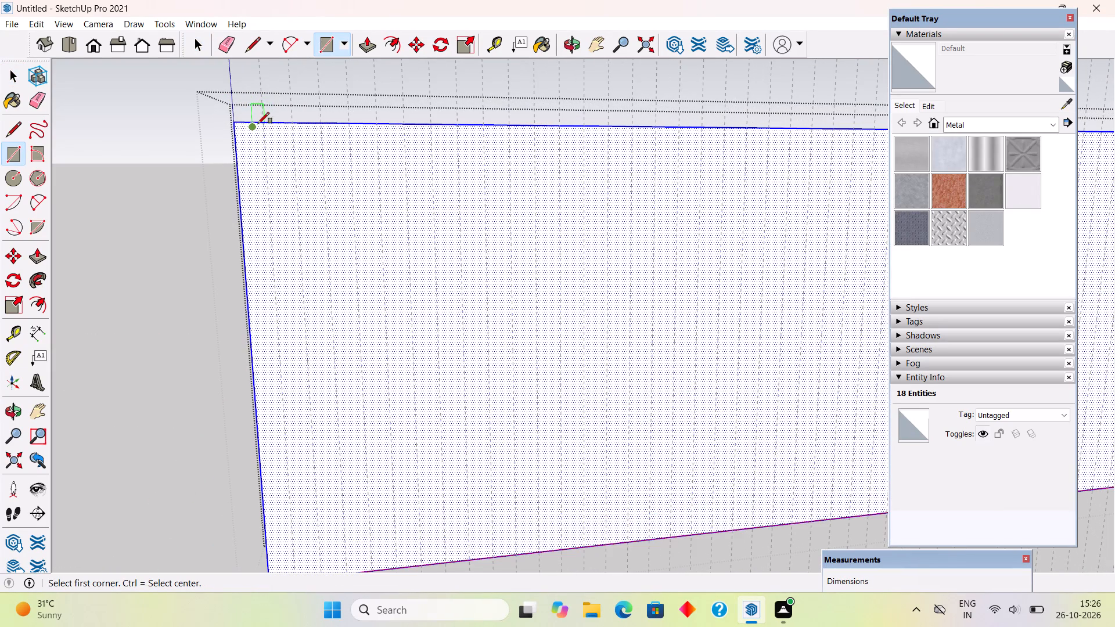
left_click(265, 120)
scroll(279, 176, "down", 4)
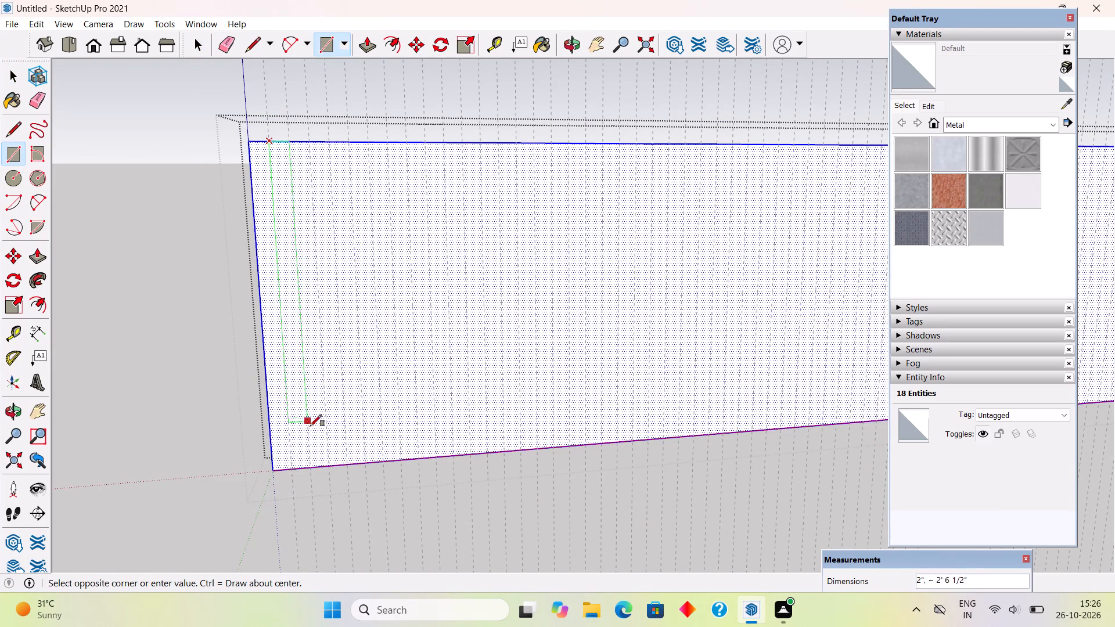
left_click(308, 466)
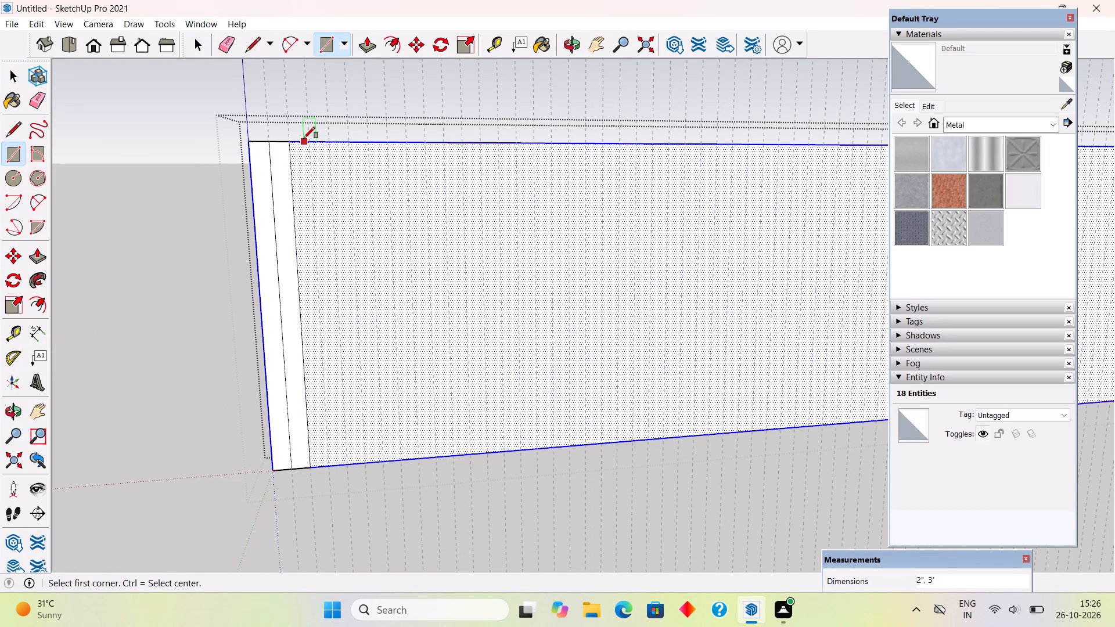
Draw five more full-height 2" by 3' rectangles in every other guide gap along the parapet wall's front face.
left_click(310, 142)
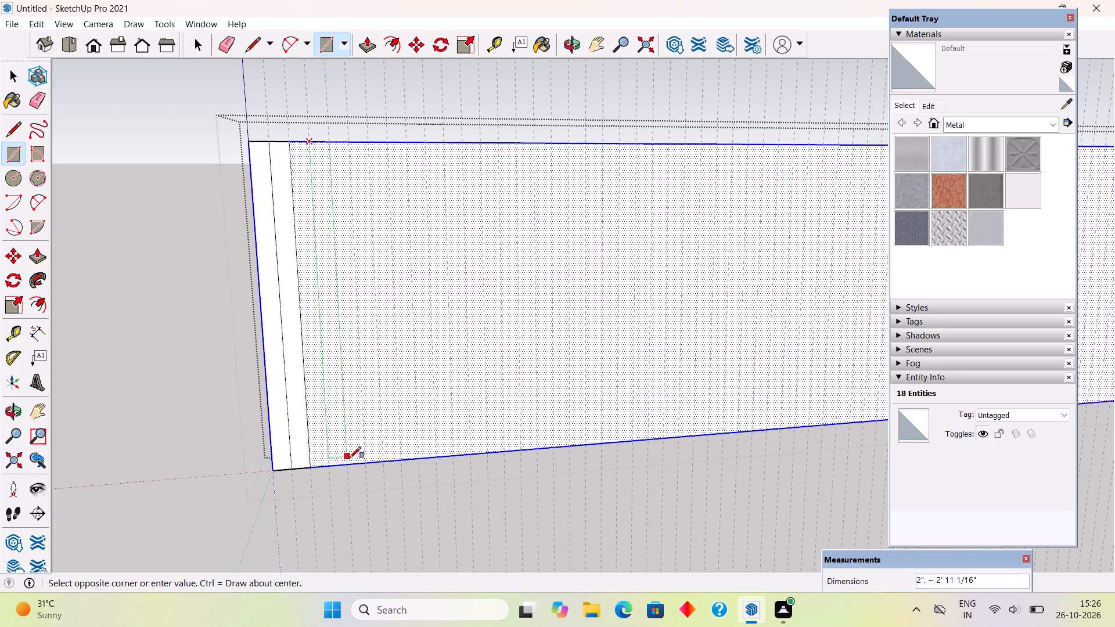
left_click(349, 463)
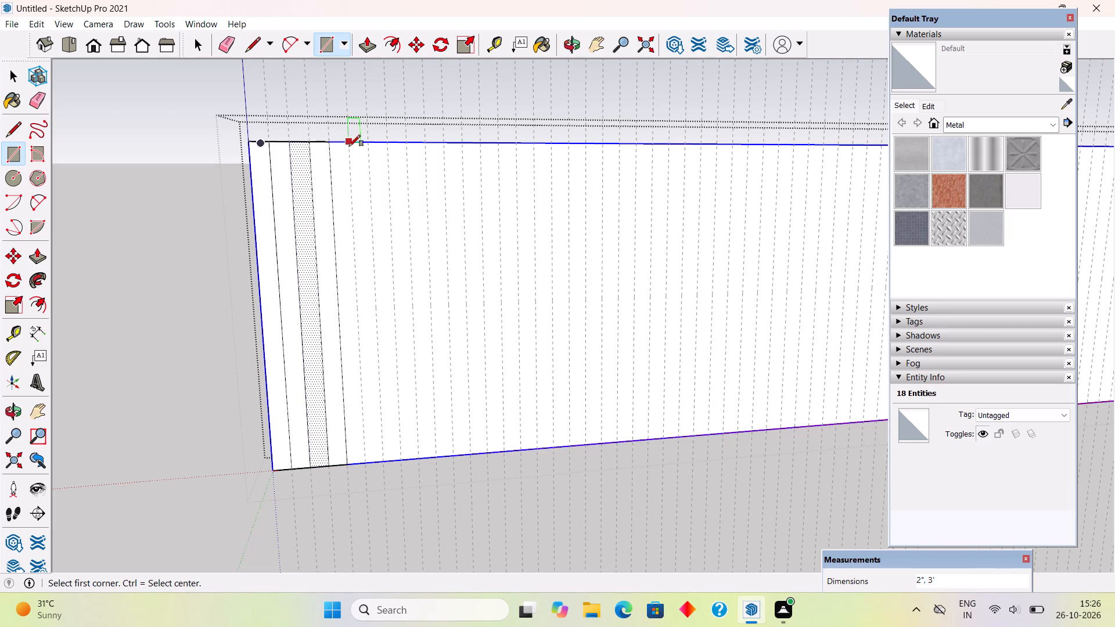
left_click(349, 142)
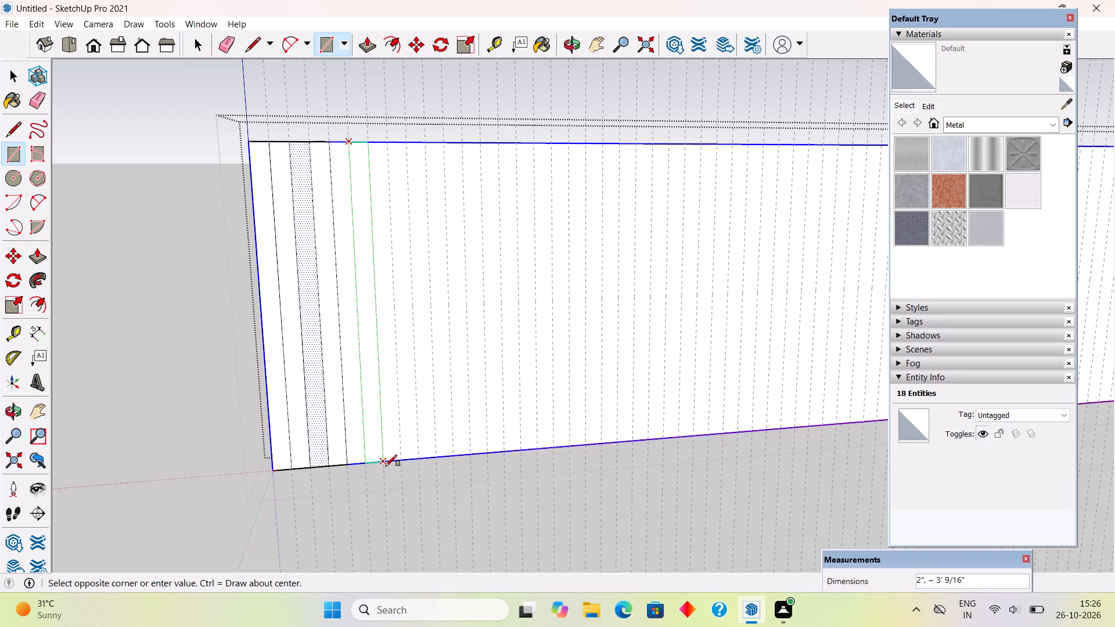
left_click(384, 460)
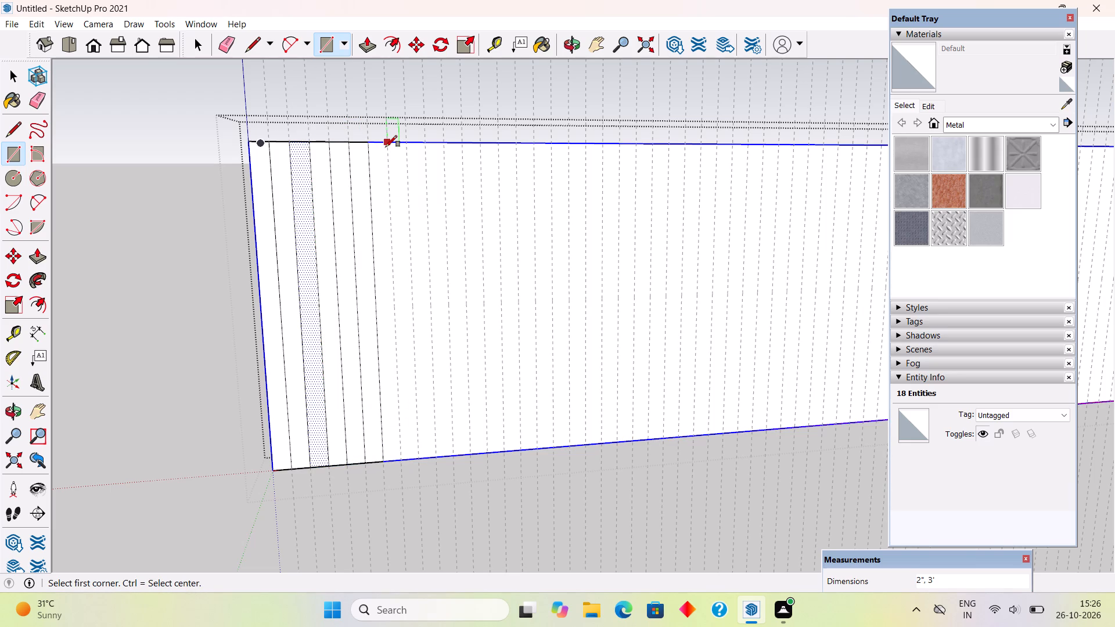
left_click(387, 143)
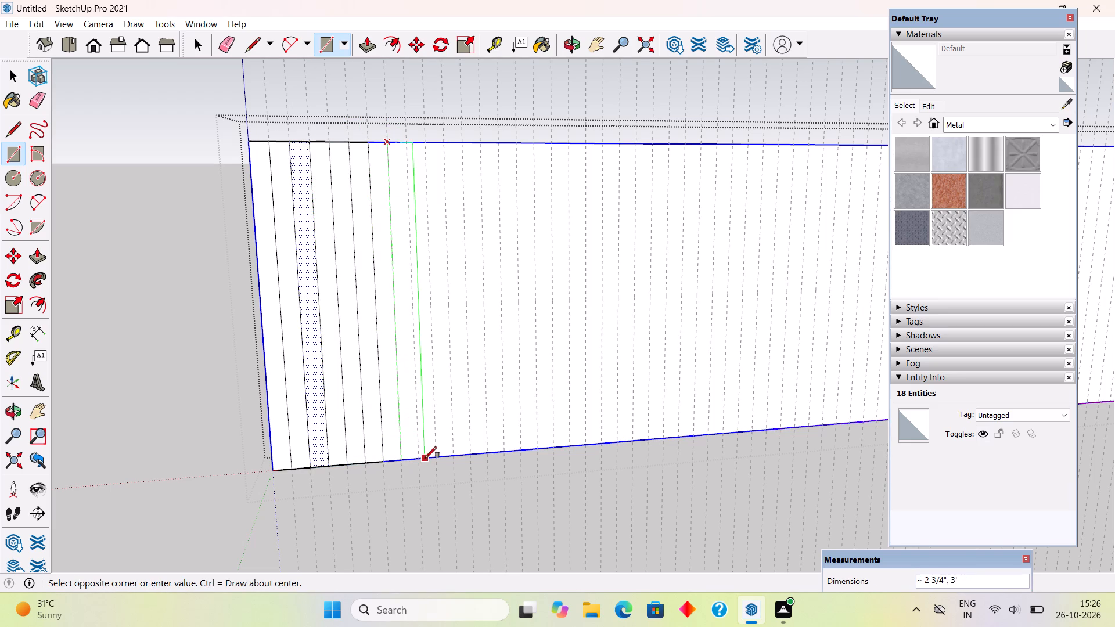
left_click(422, 459)
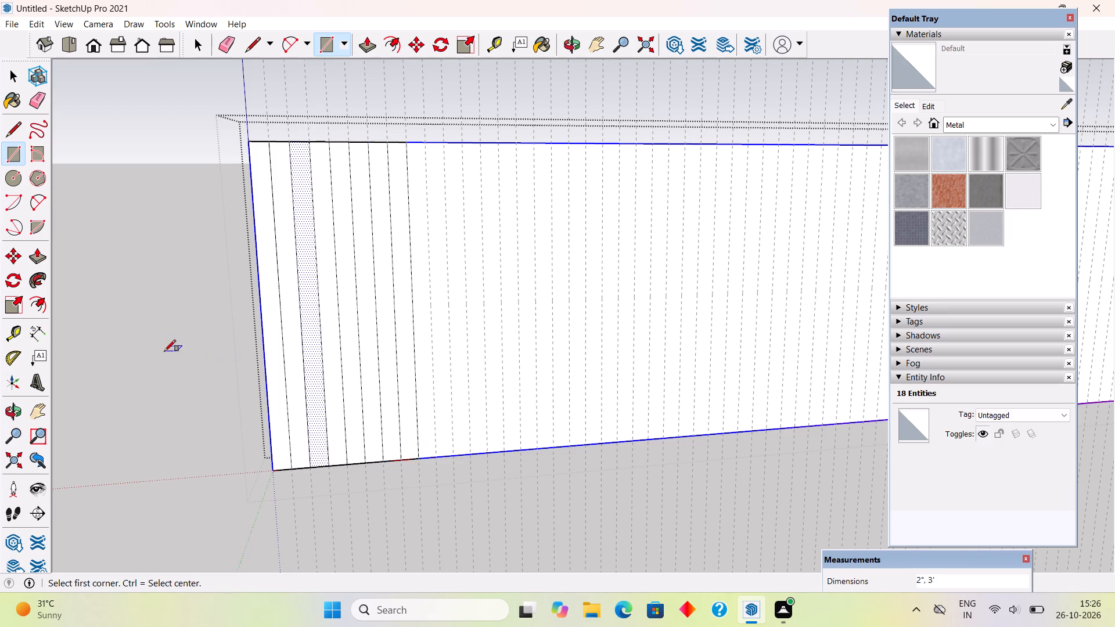
scroll(163, 351, "down", 4)
scroll(735, 349, "up", 2)
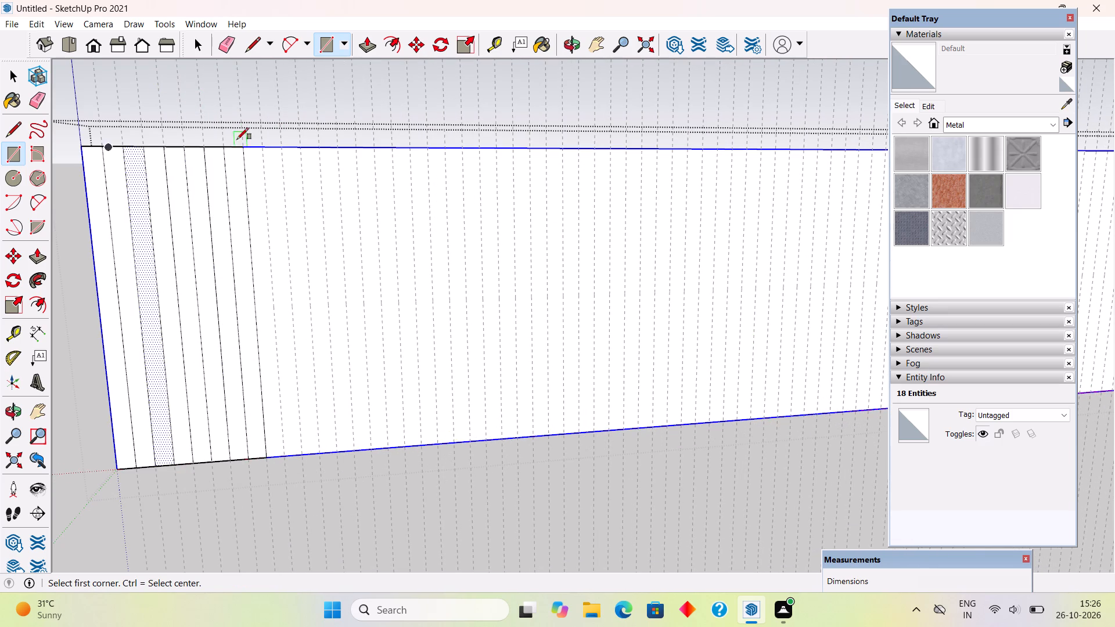
left_click(265, 147)
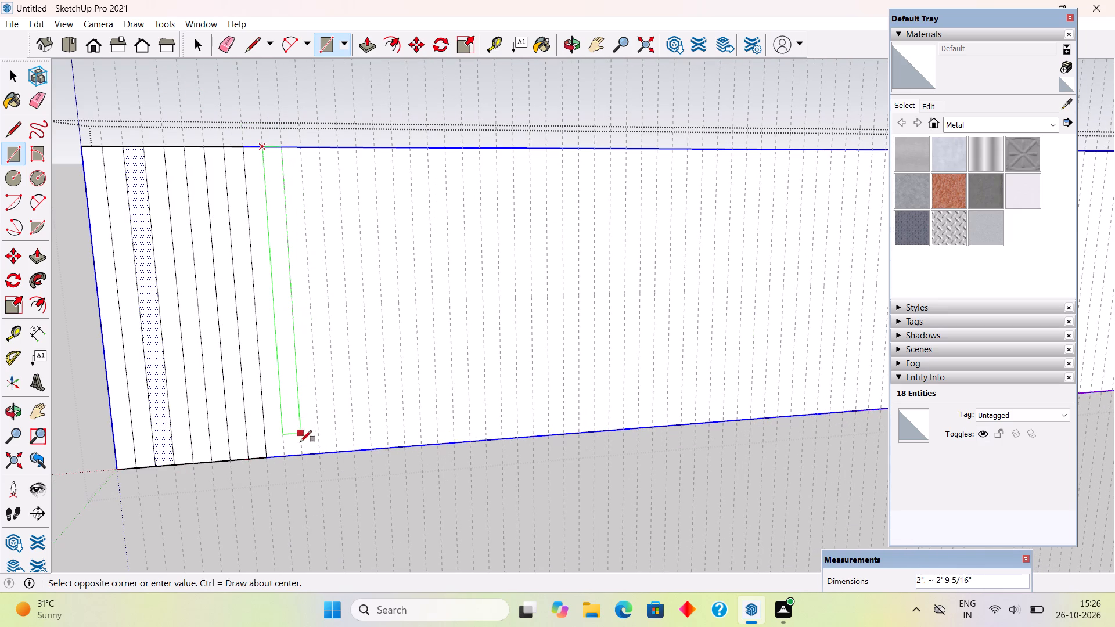
left_click(303, 456)
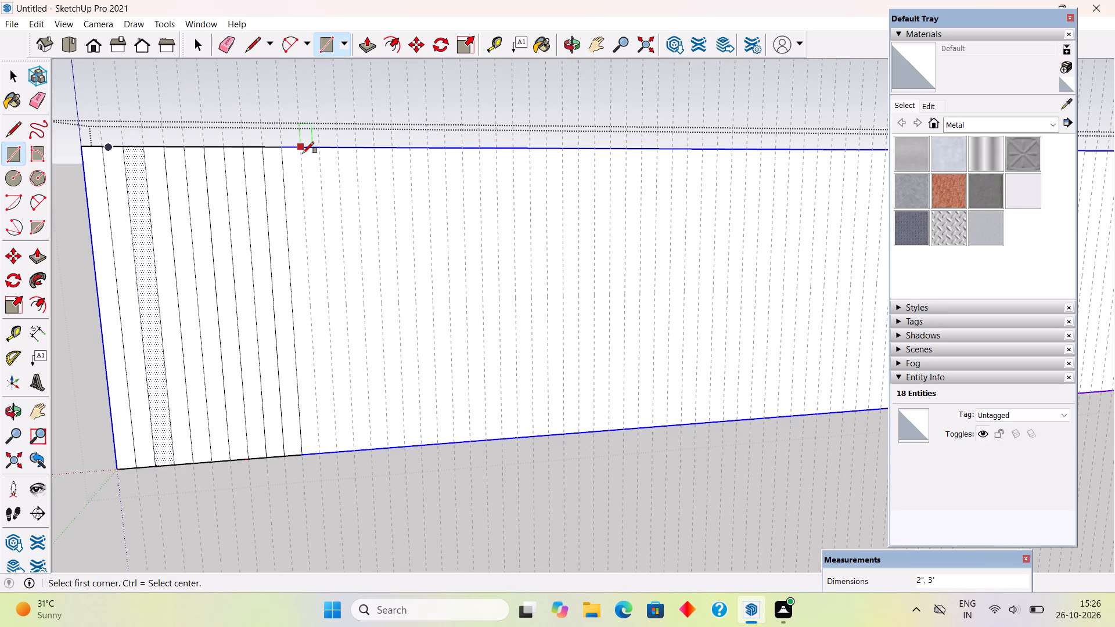
left_click(301, 148)
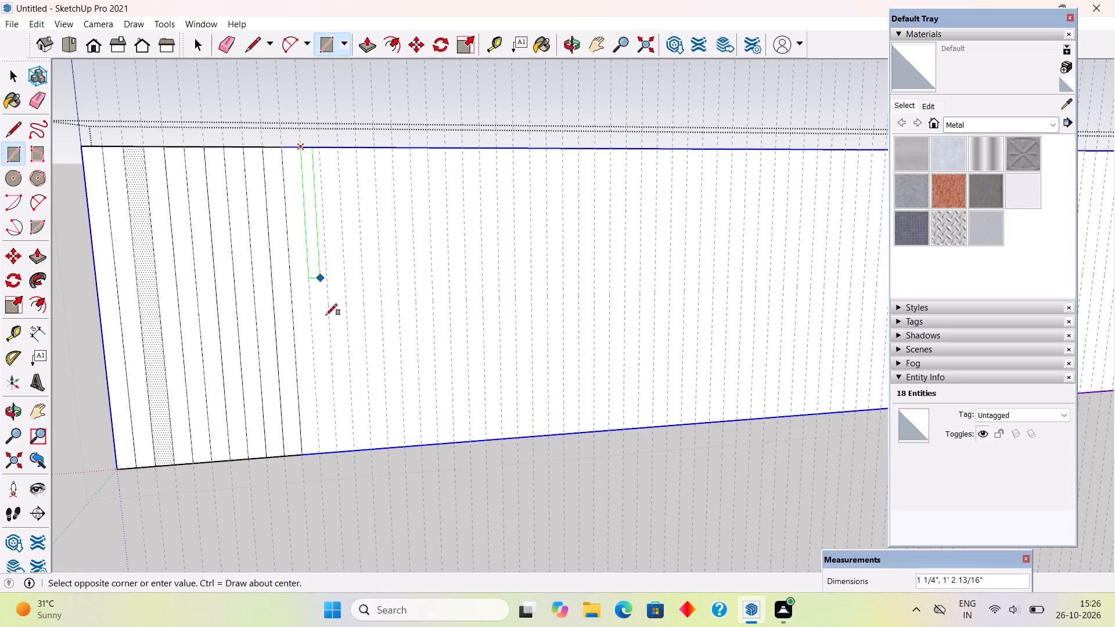
left_click(337, 452)
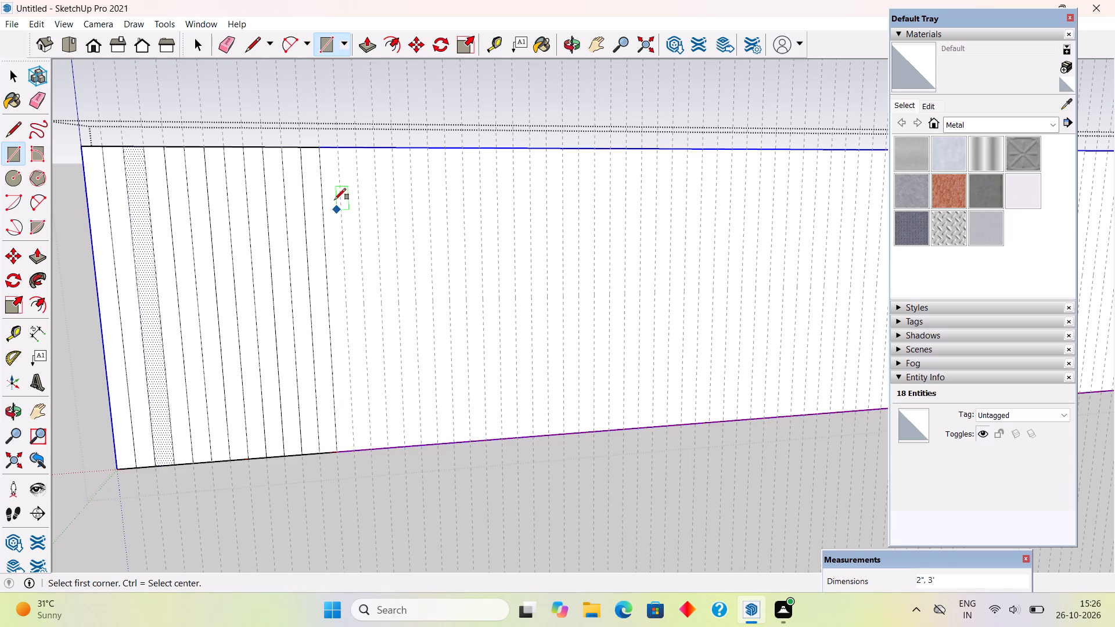
Draw five more full-height 2" by 3' rectangles in every other guide gap on the parapet wall's front face.
left_click(337, 149)
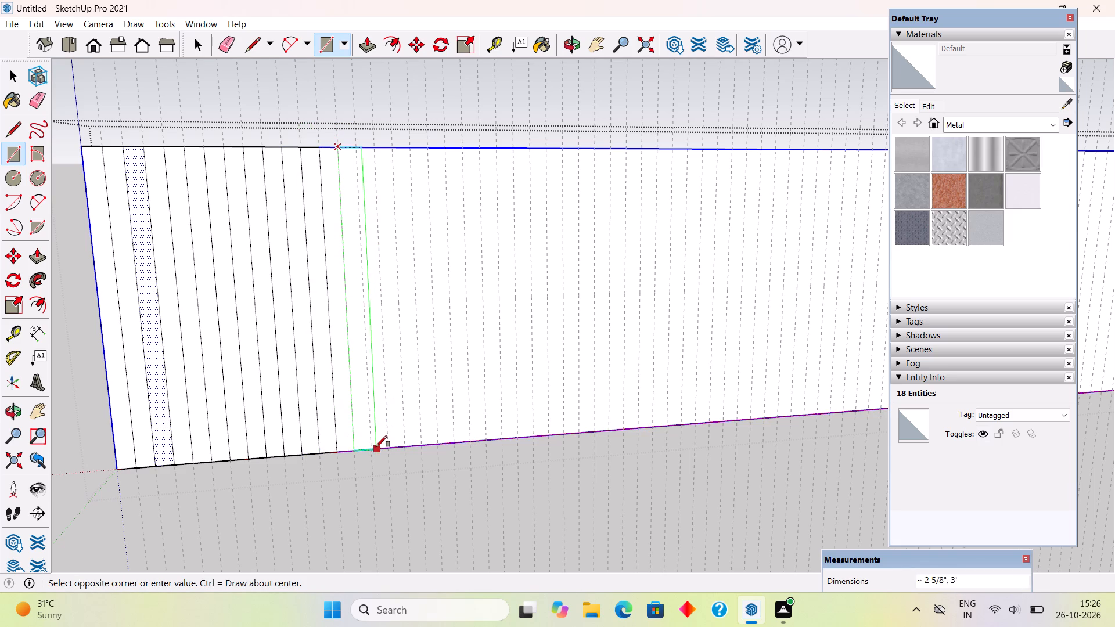
left_click(374, 449)
left_click(371, 148)
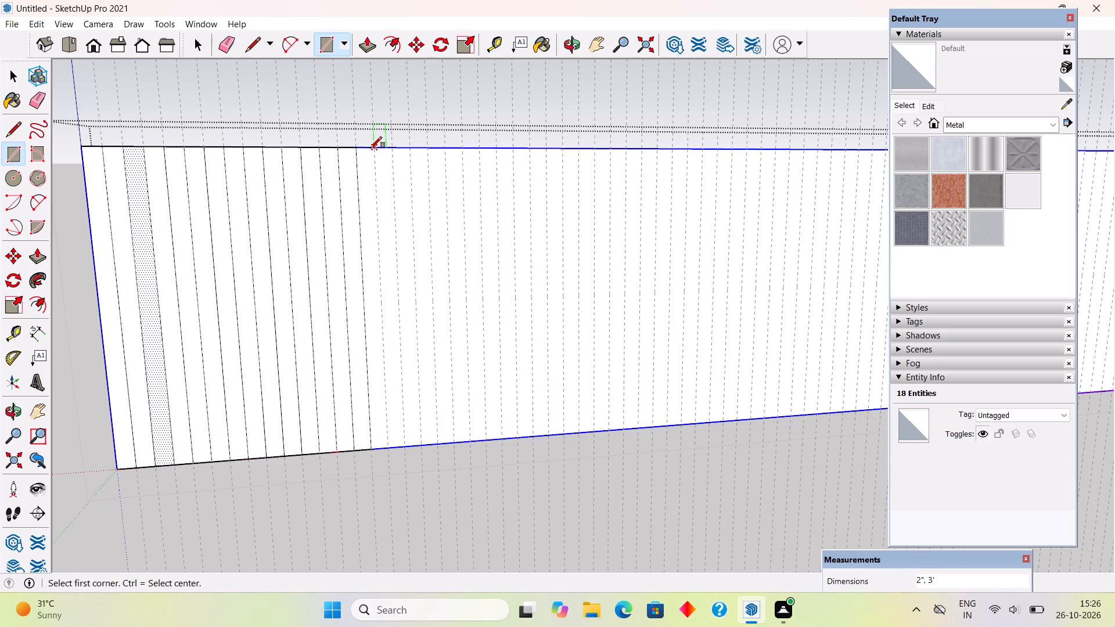
left_click(408, 448)
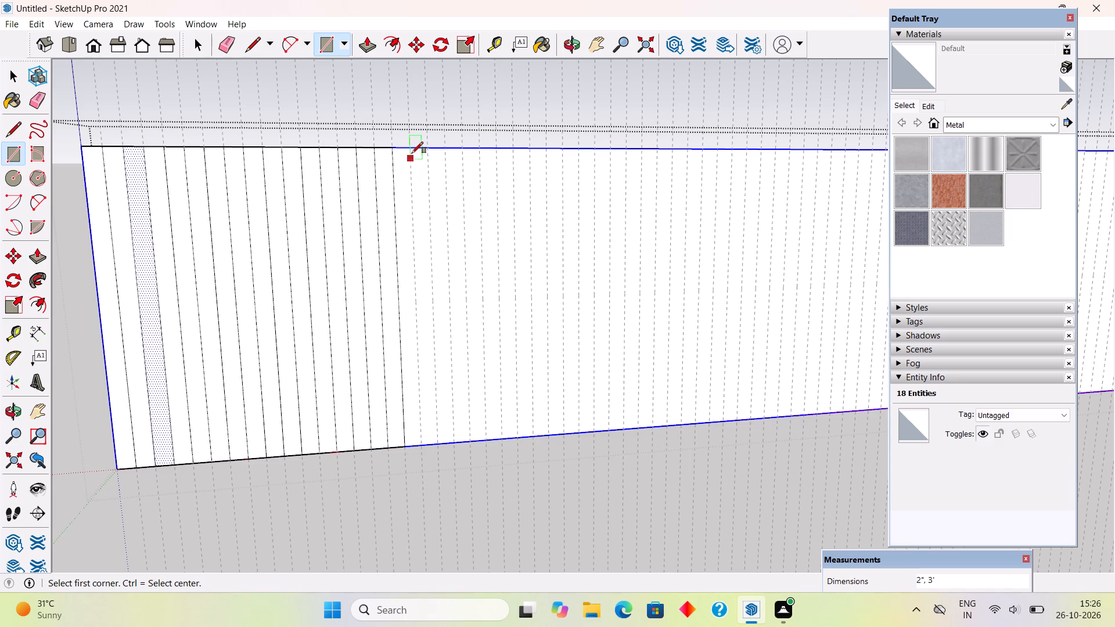
left_click(412, 149)
left_click(441, 446)
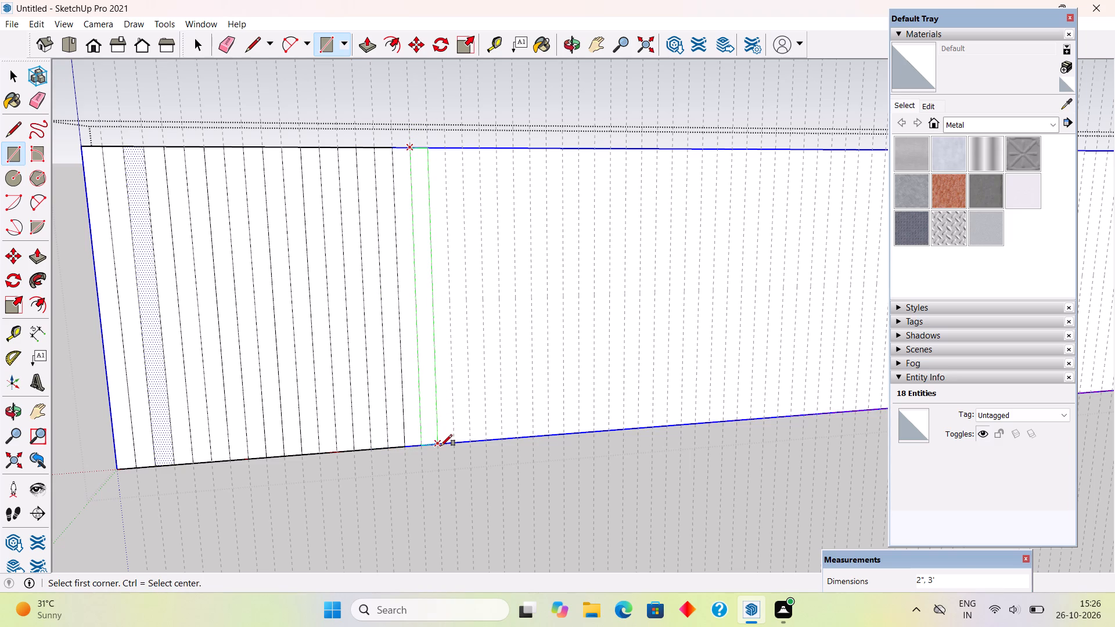
left_click(444, 150)
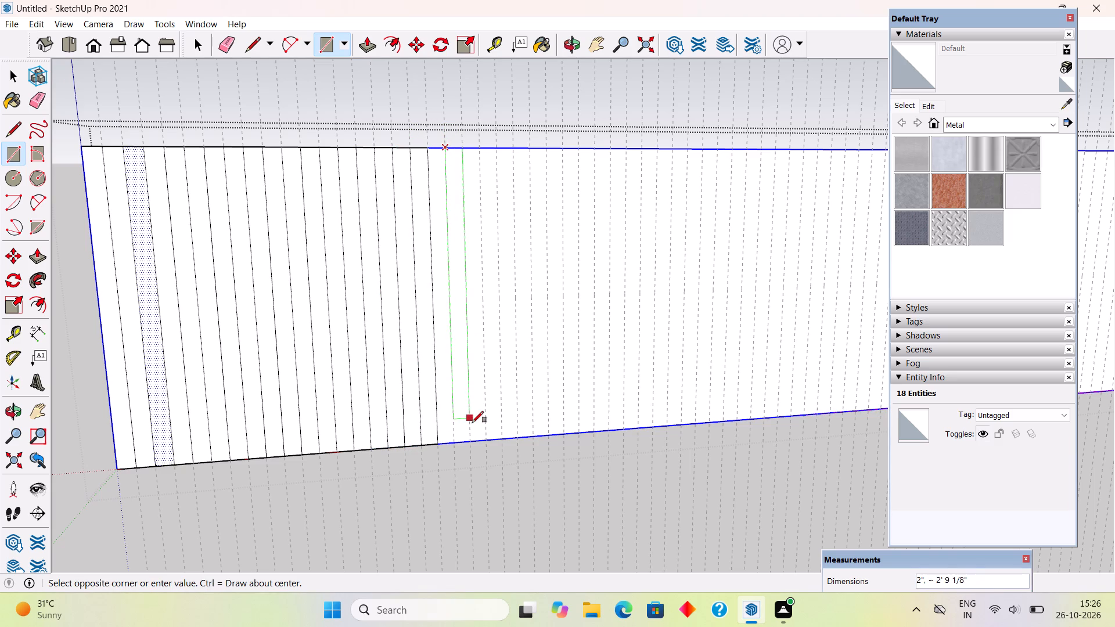
left_click(471, 442)
left_click(478, 149)
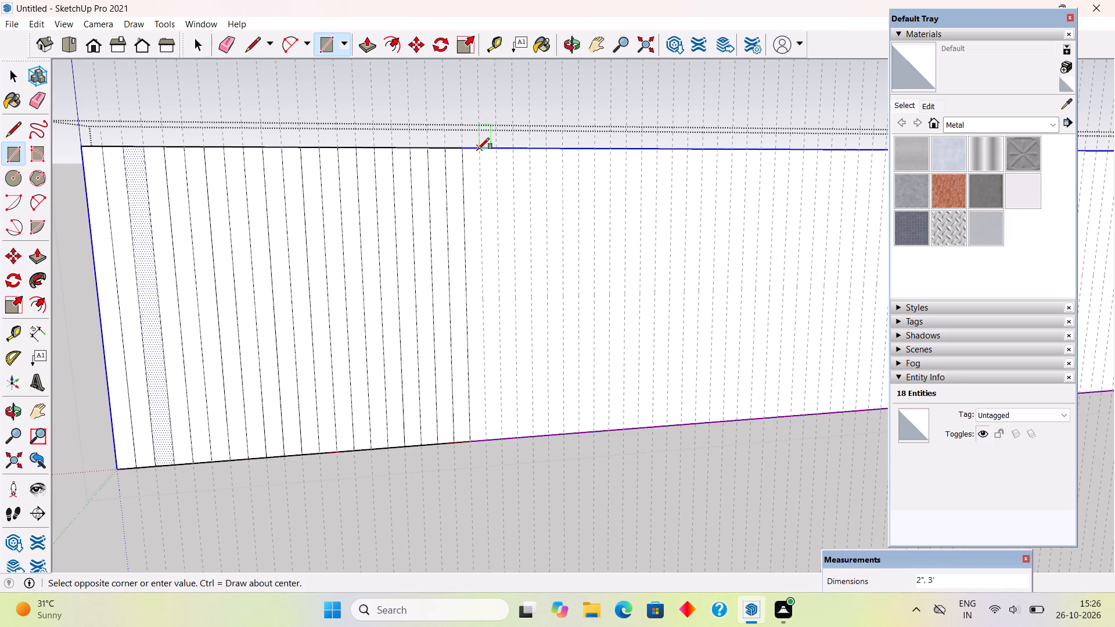
left_click(503, 439)
Continue the alternating strips along the parapet wall with seven more full-height 2" by 3' rectangles between guides.
scroll(234, 374, "down", 3)
scroll(805, 379, "up", 3)
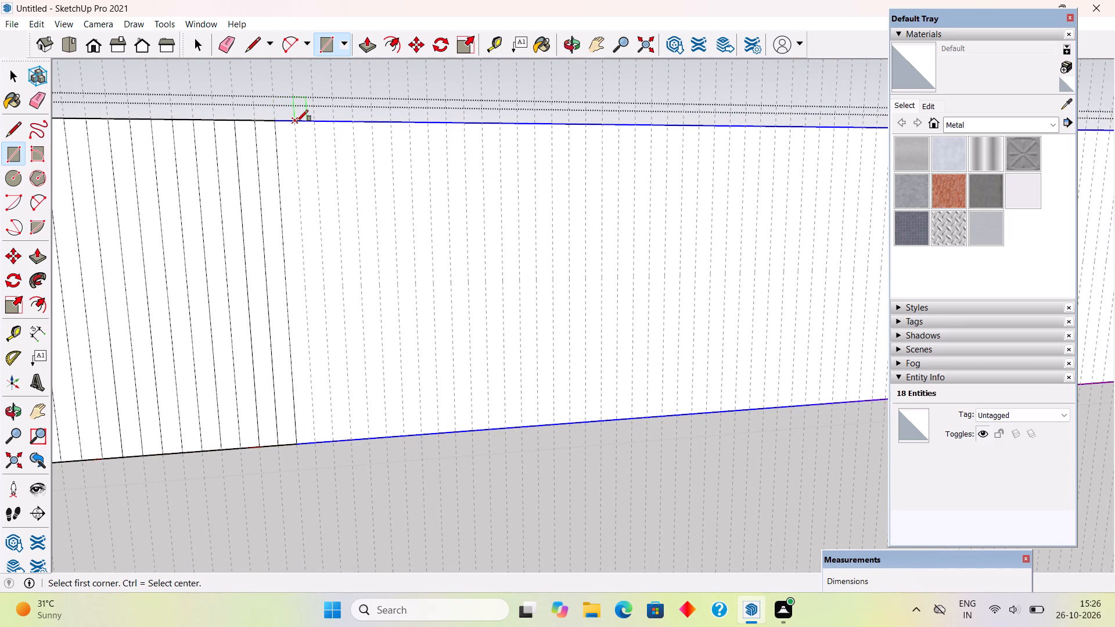
left_click(297, 120)
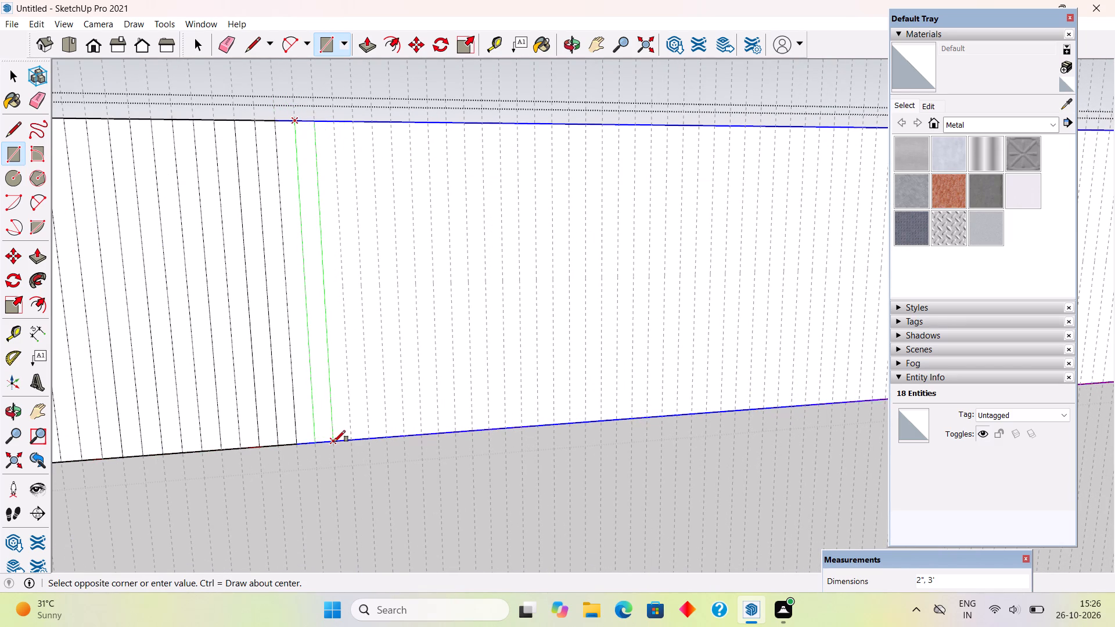
left_click(334, 442)
left_click(336, 124)
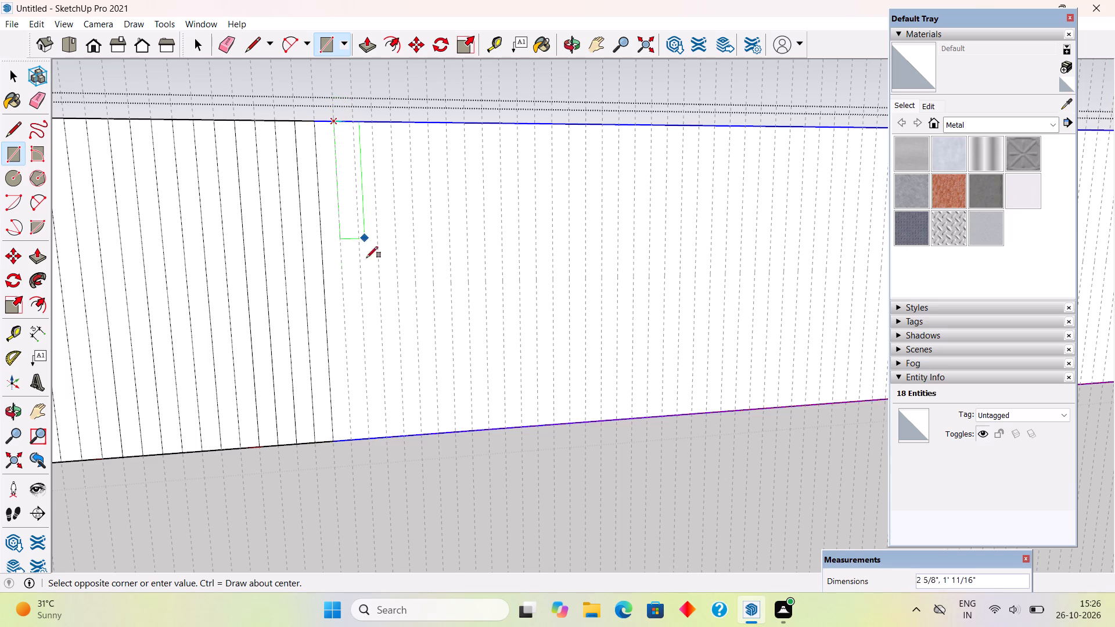
left_click(372, 440)
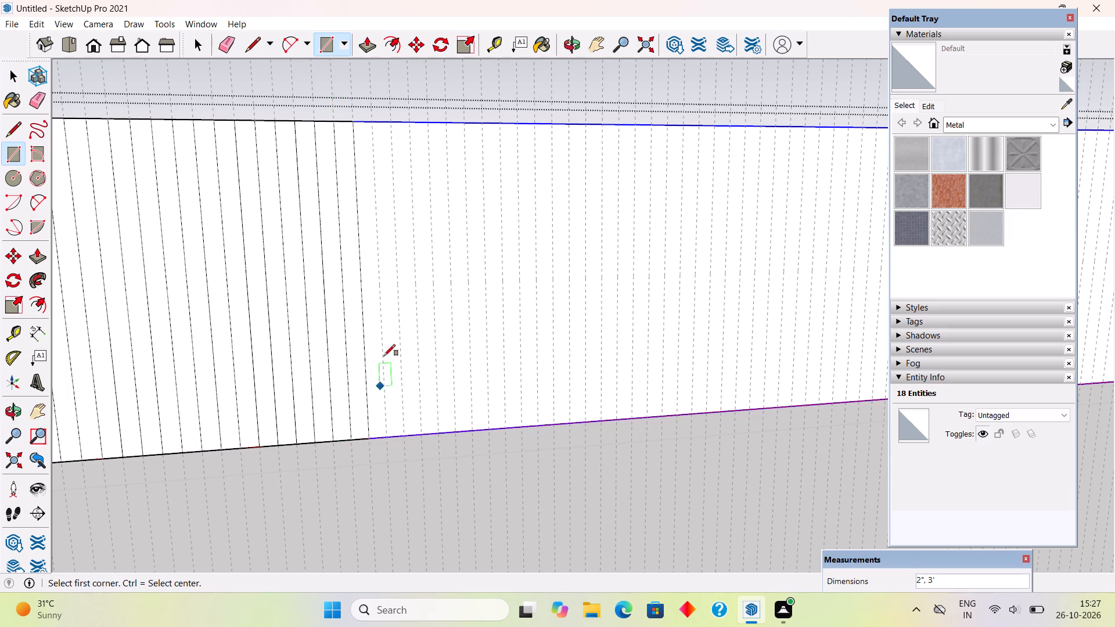
left_click(371, 120)
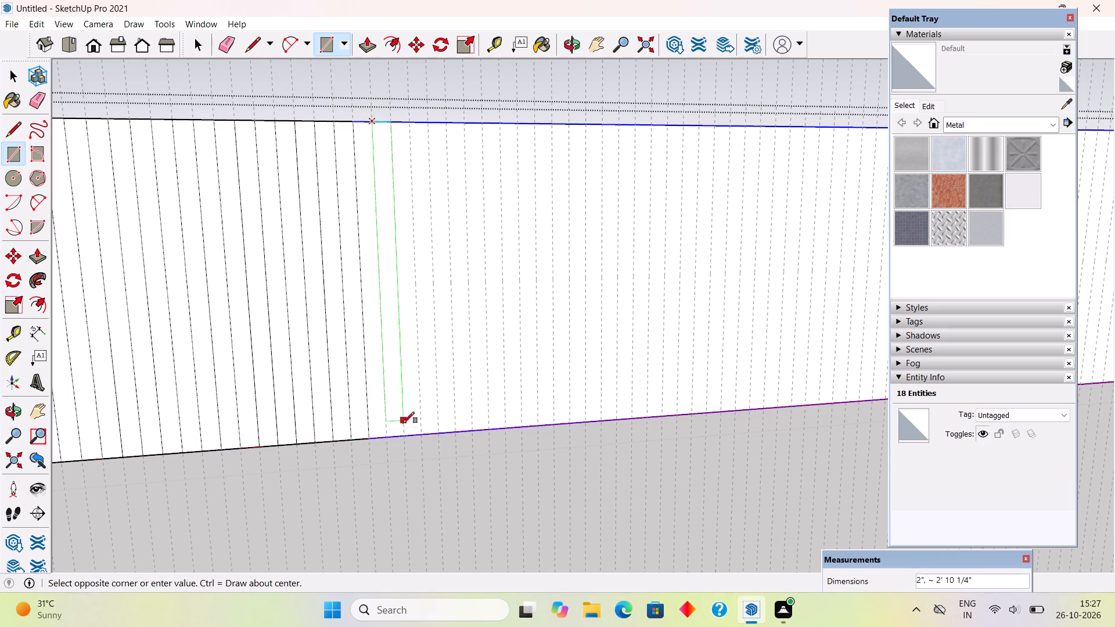
left_click(405, 437)
left_click(411, 125)
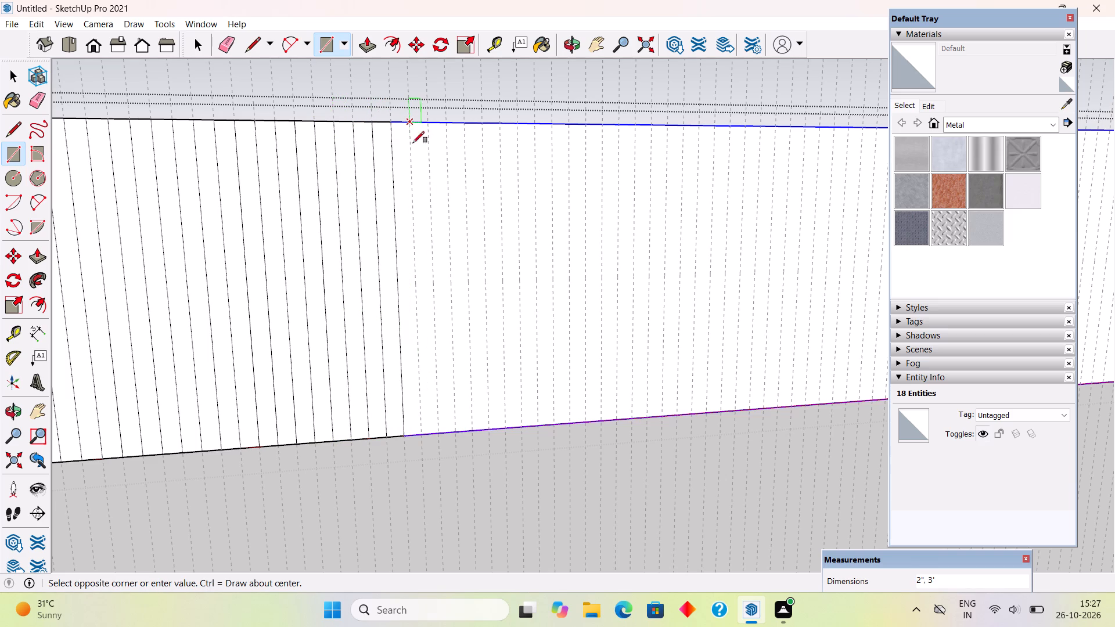
left_click(440, 435)
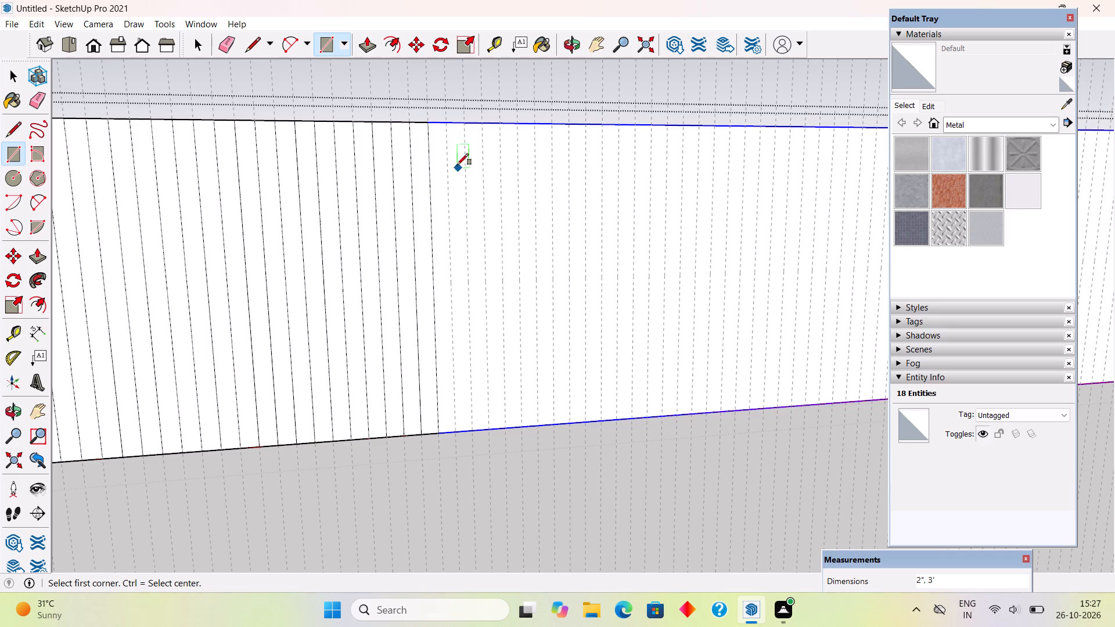
left_click(445, 123)
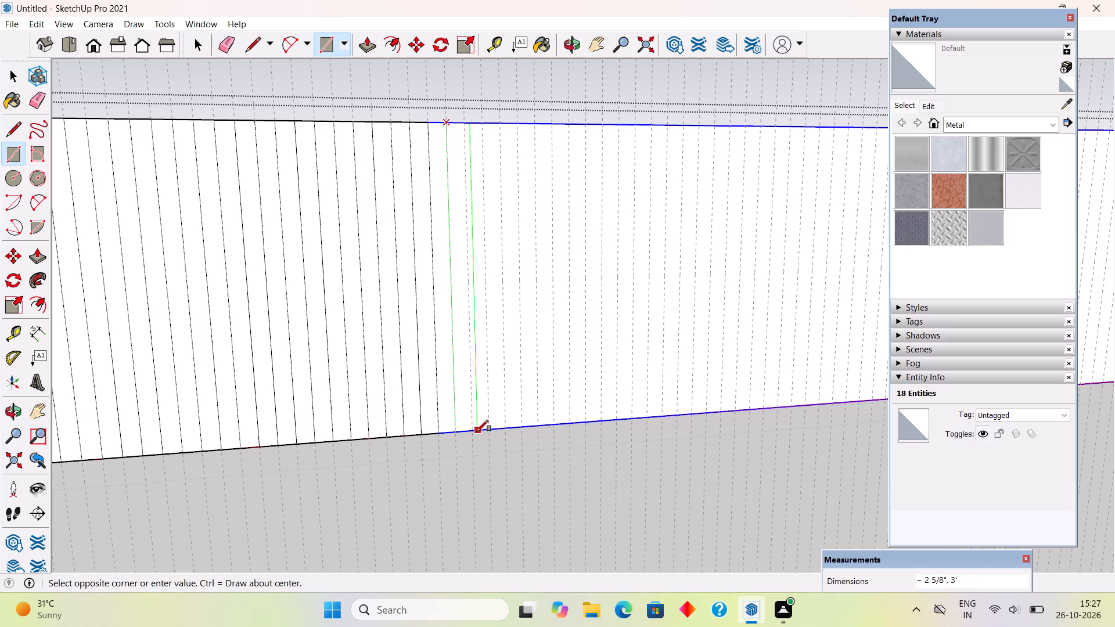
left_click(474, 434)
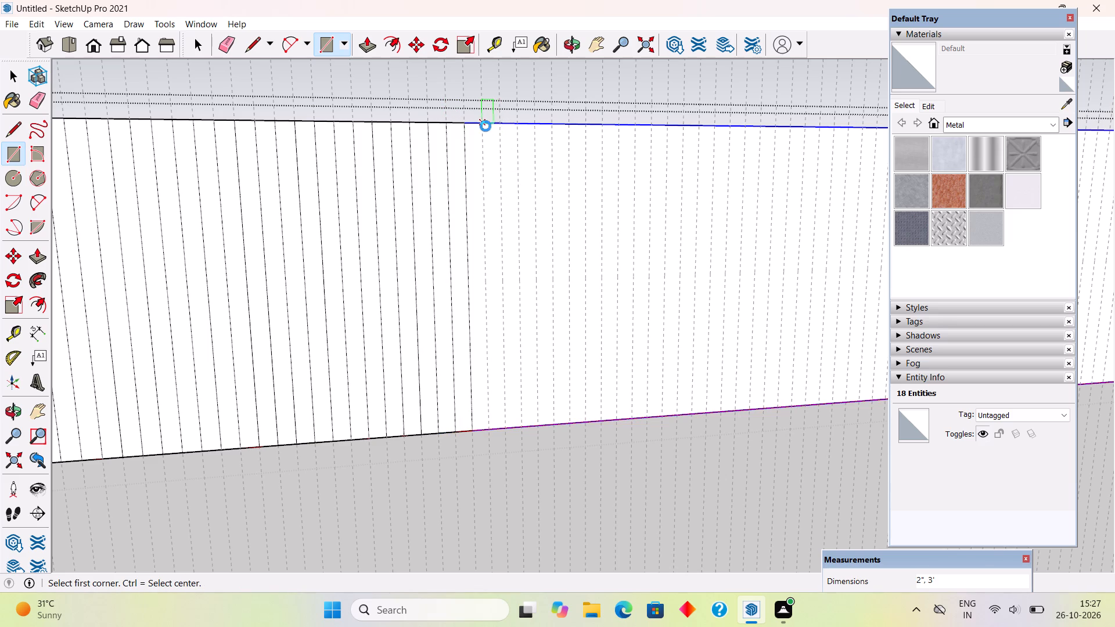
left_click(485, 126)
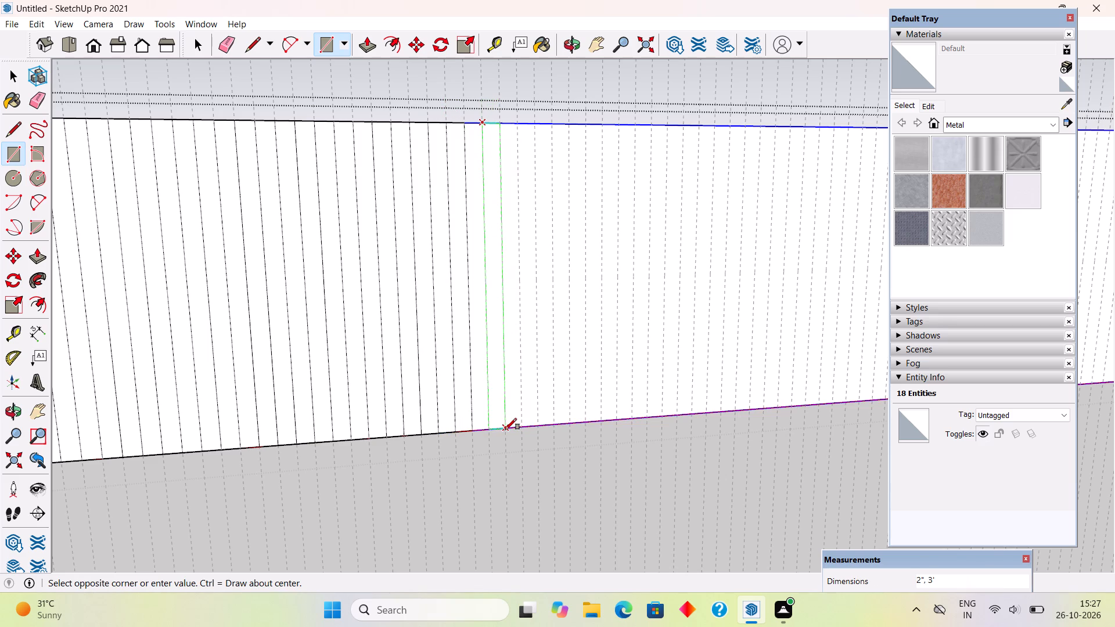
left_click(505, 430)
left_click(519, 124)
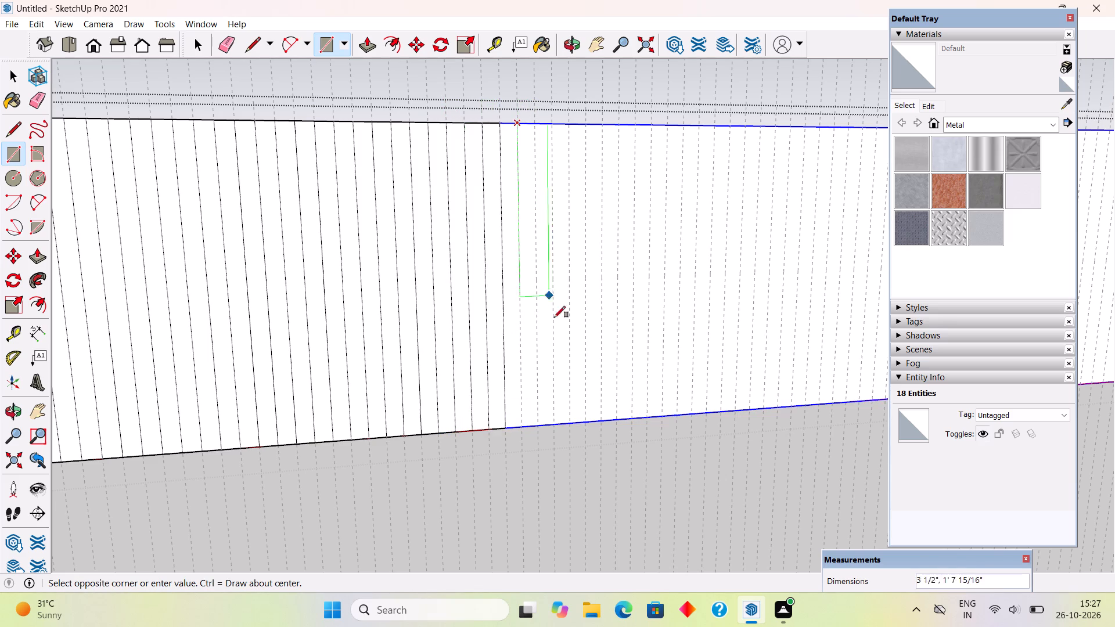
left_click(538, 427)
Add another seven full-height 2" by 3' rectangles in alternate guide gaps, continuing toward the wall's undivided end.
scroll(166, 358, "down", 7)
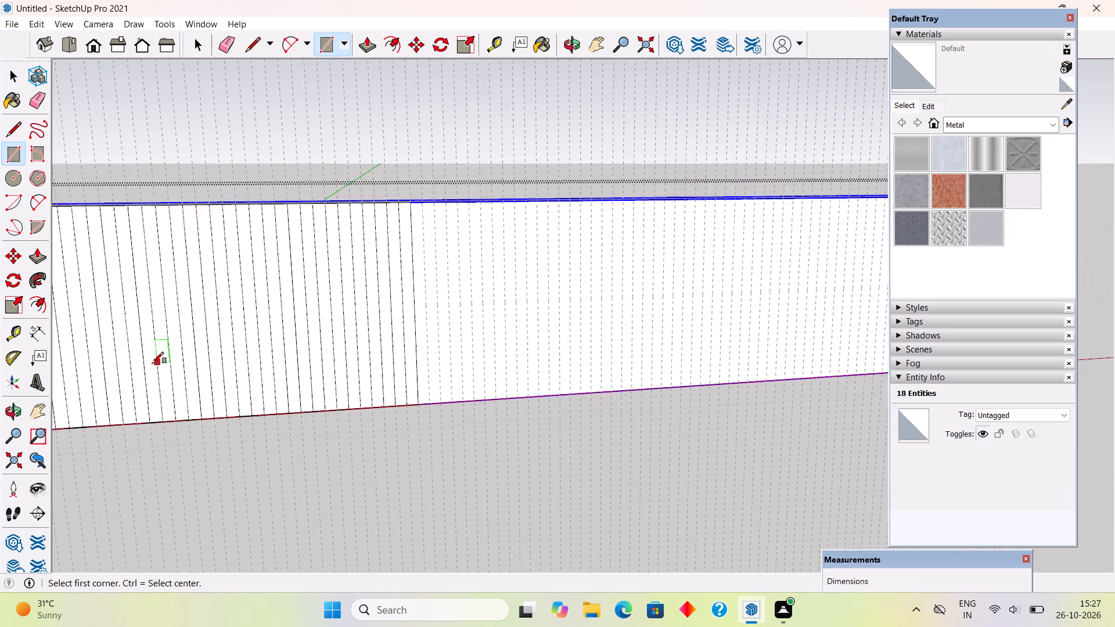
scroll(152, 363, "down", 1)
scroll(782, 393, "up", 3)
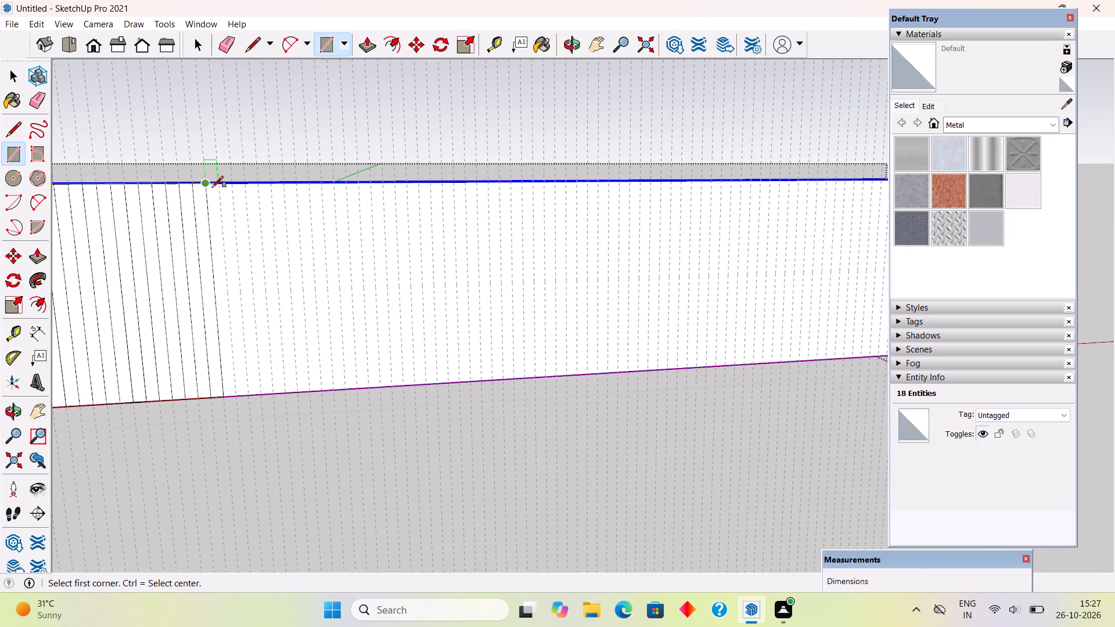
left_click(220, 186)
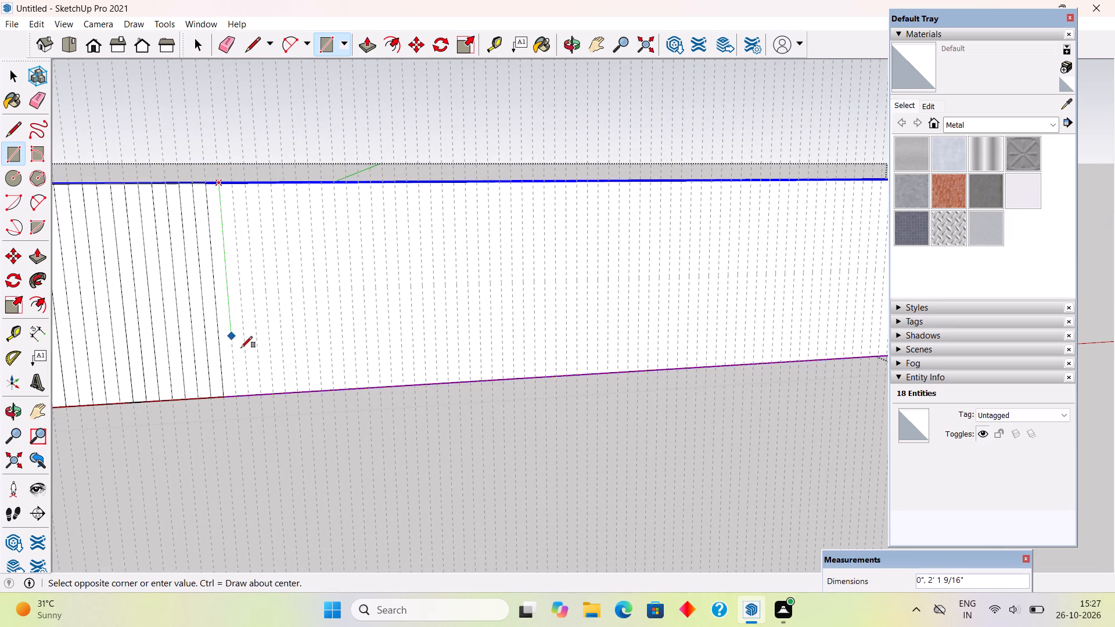
left_click(246, 397)
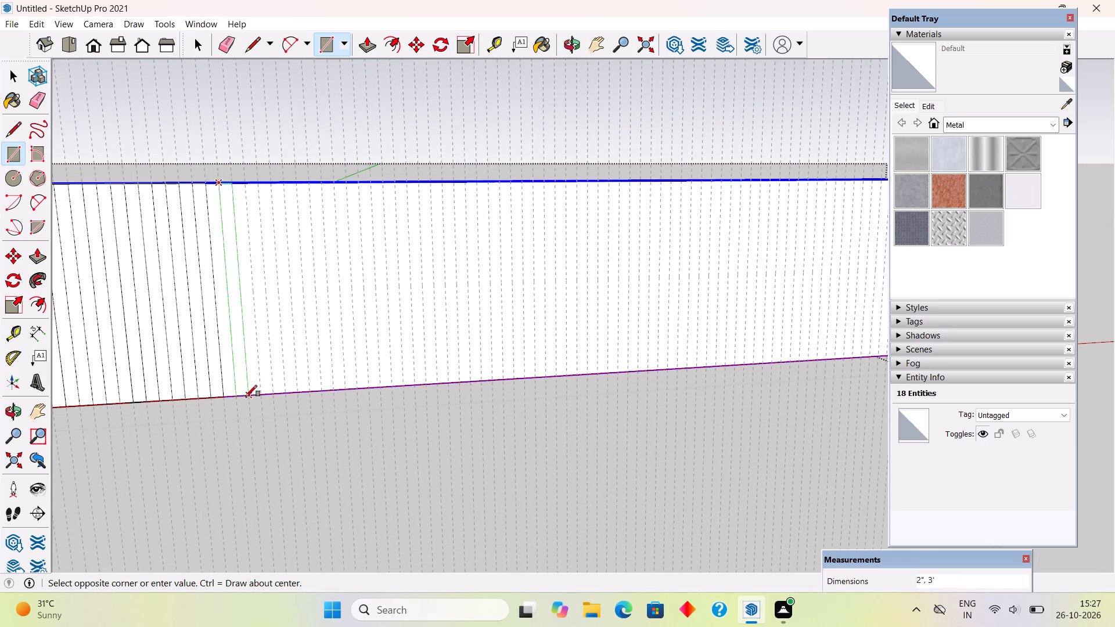
left_click(247, 183)
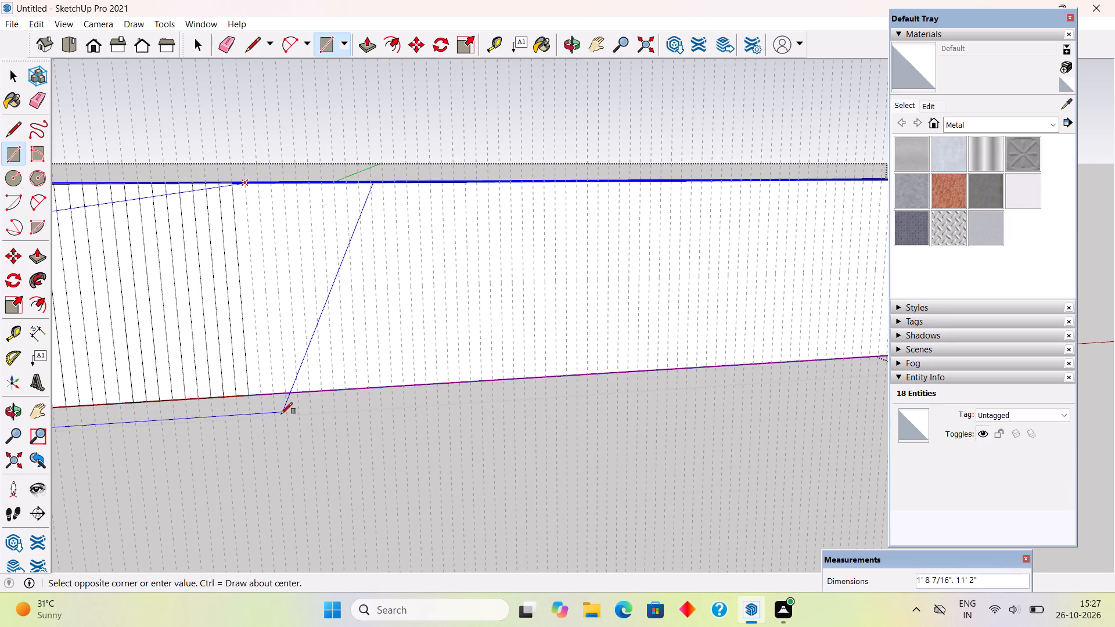
left_click(272, 395)
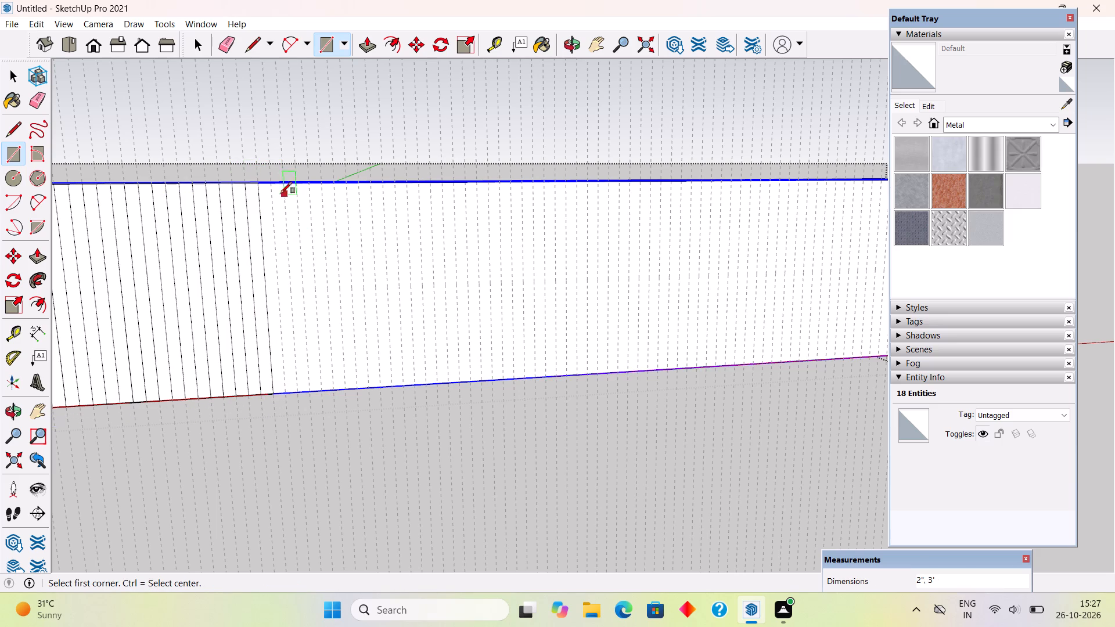
left_click(267, 185)
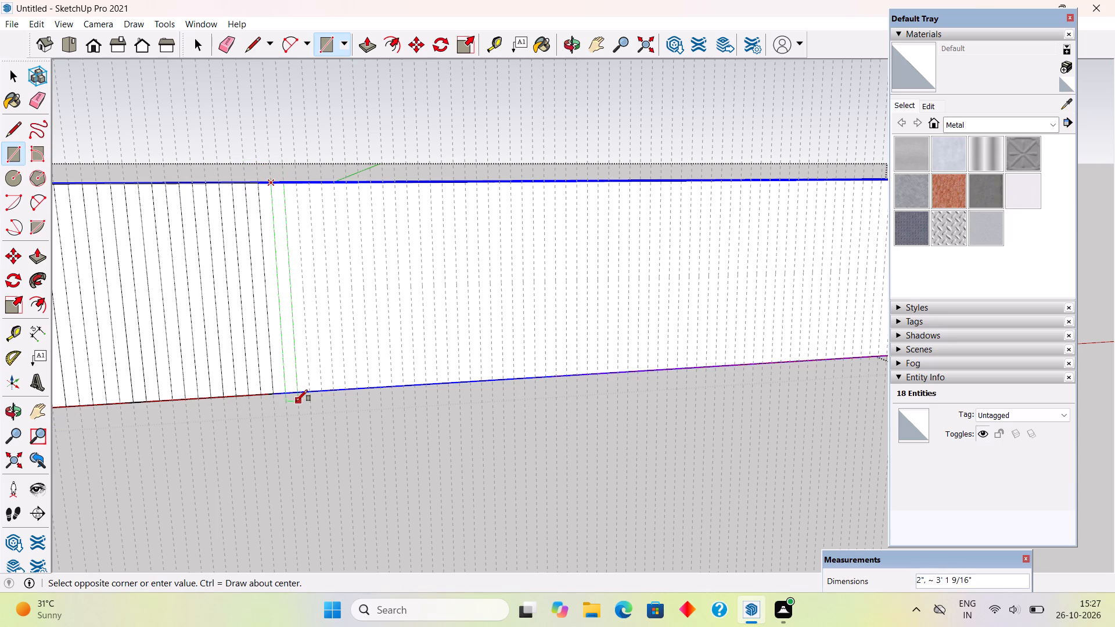
left_click(297, 393)
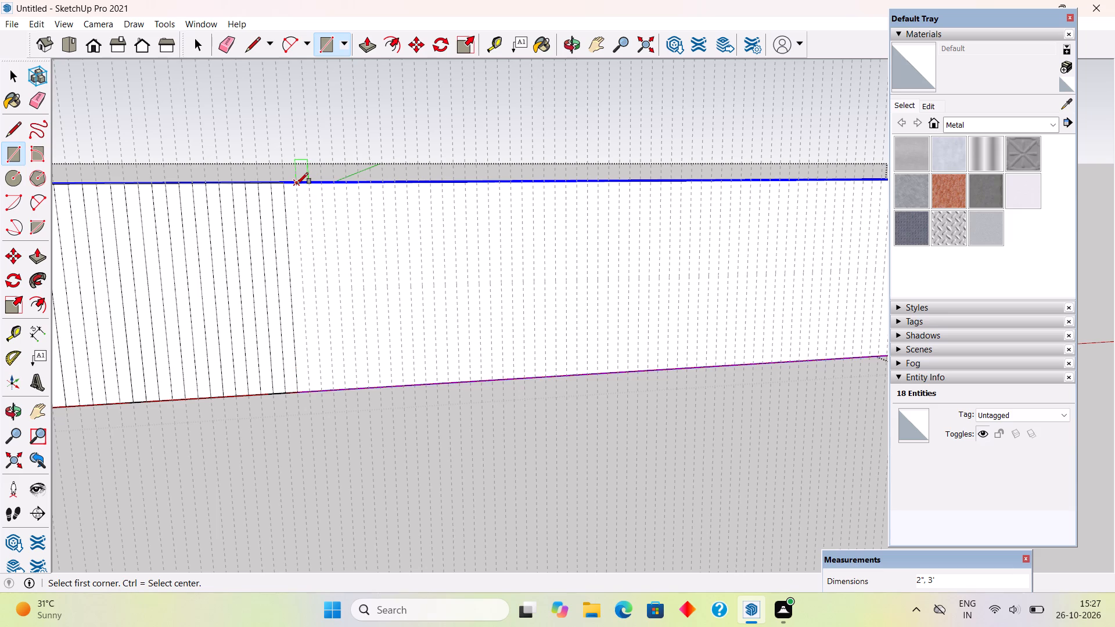
left_click(297, 184)
left_click(319, 388)
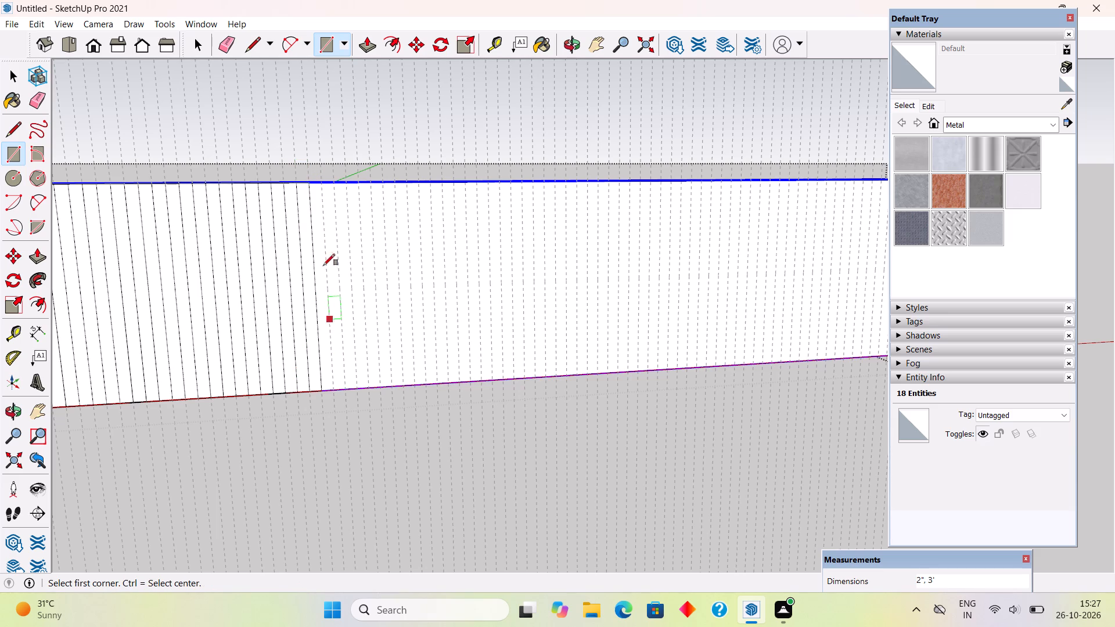
left_click(322, 185)
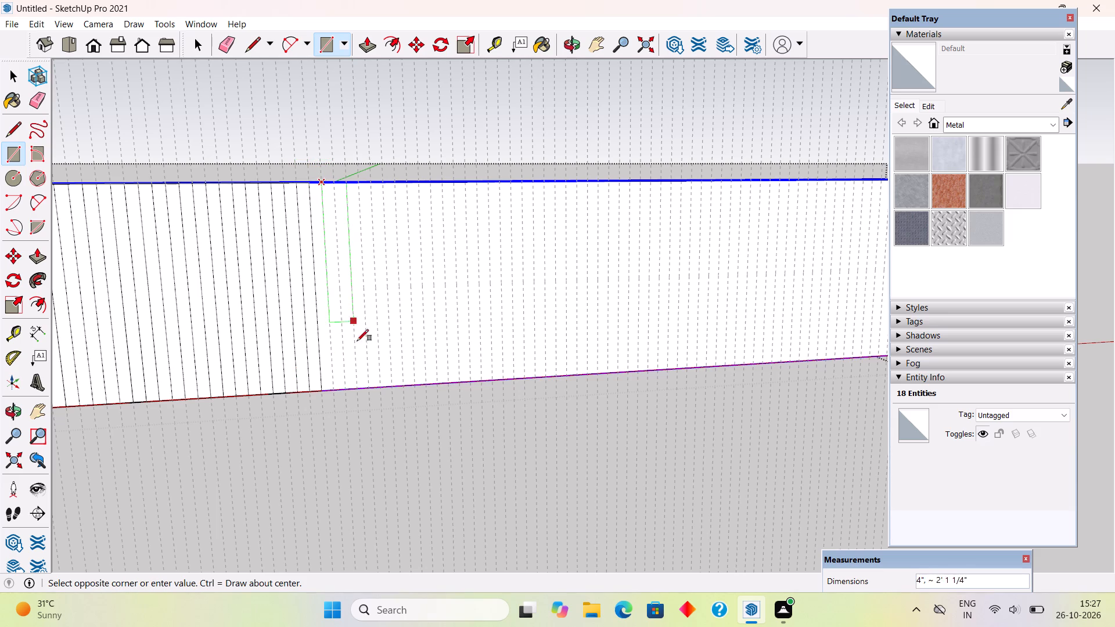
left_click(347, 392)
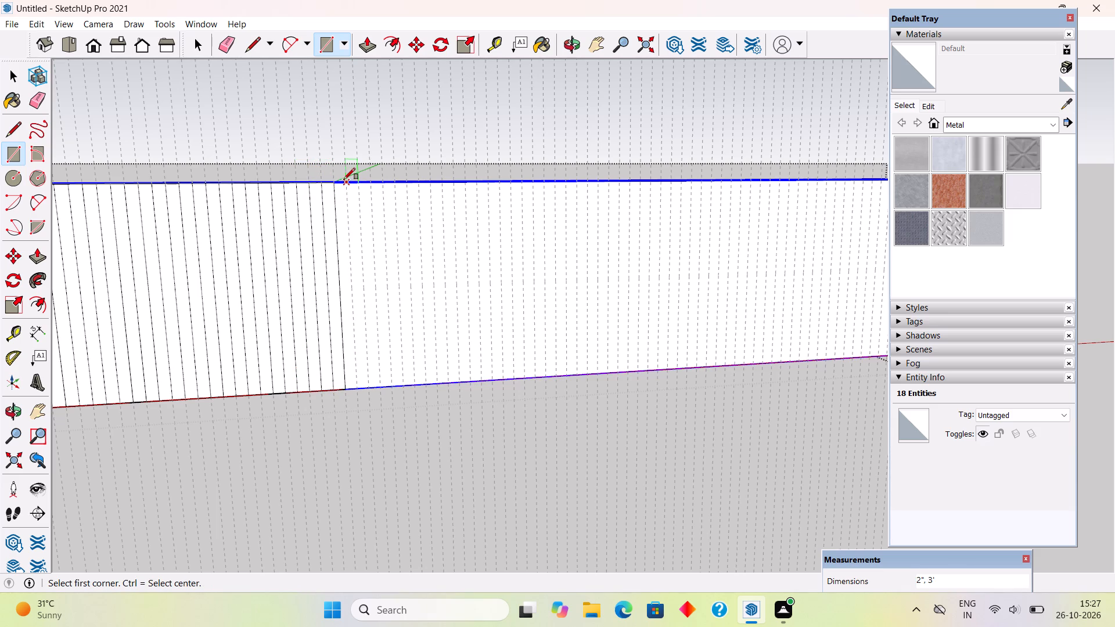
left_click(344, 185)
left_click(369, 388)
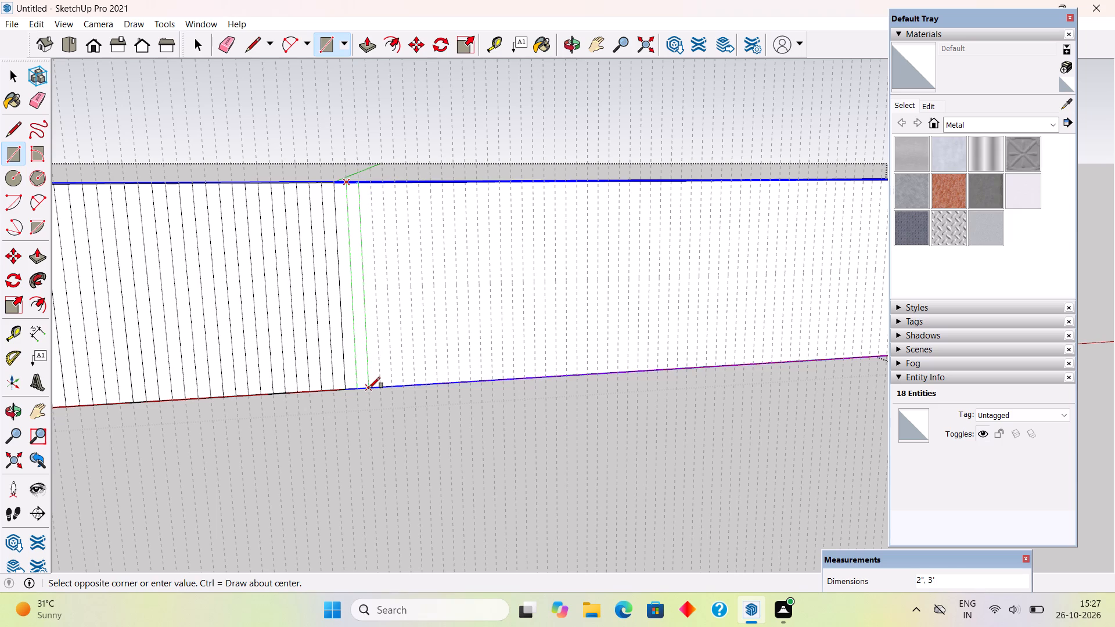
left_click(372, 181)
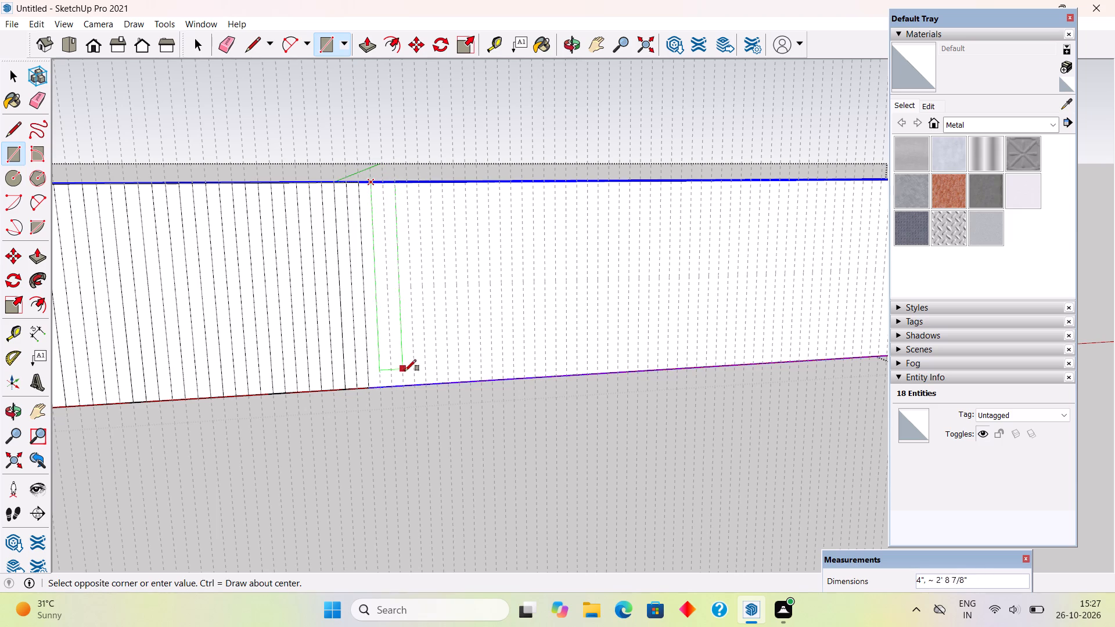
left_click(393, 387)
Draw two more full-height 2" by 3' rectangles in the following alternate guide gaps of the parapet wall's front face.
scroll(258, 390, "down", 4)
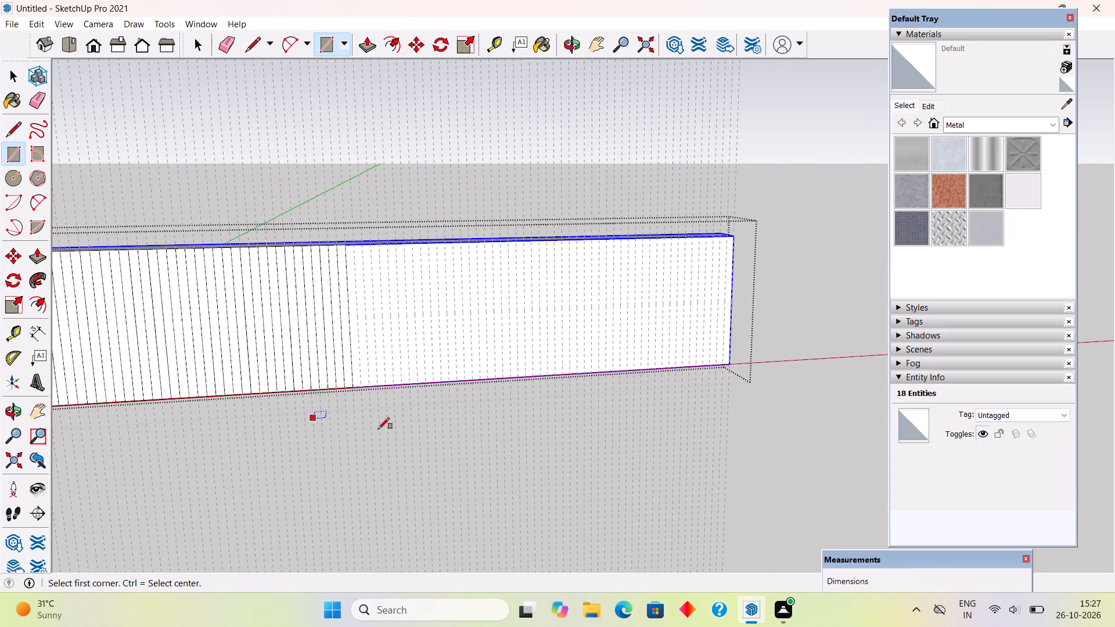
scroll(681, 314, "up", 5)
scroll(559, 322, "down", 4)
scroll(155, 342, "up", 4)
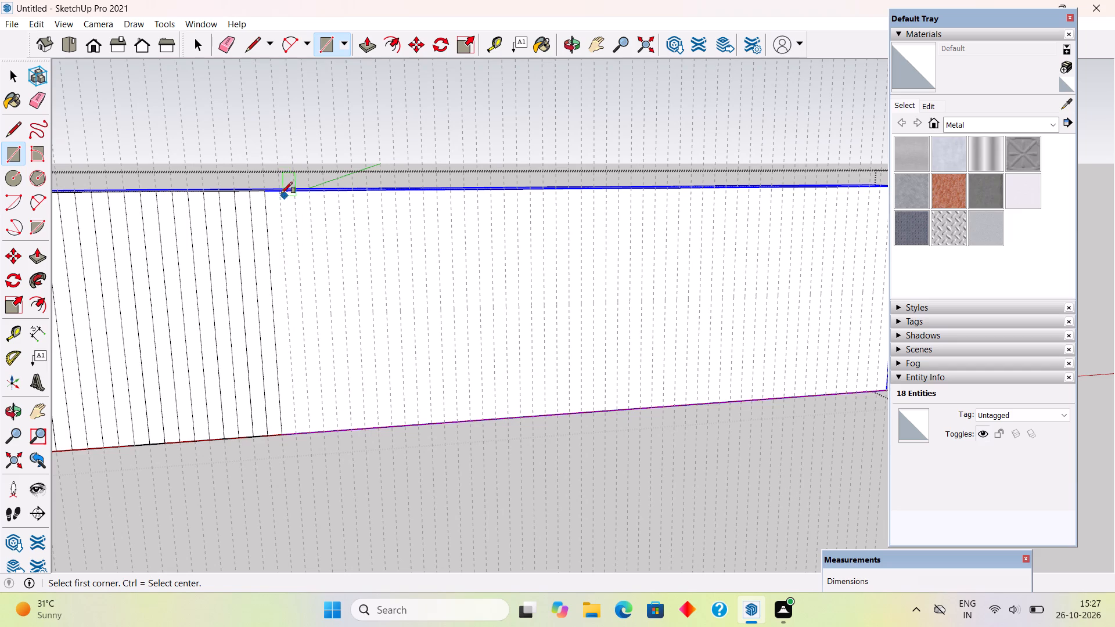
left_click(280, 193)
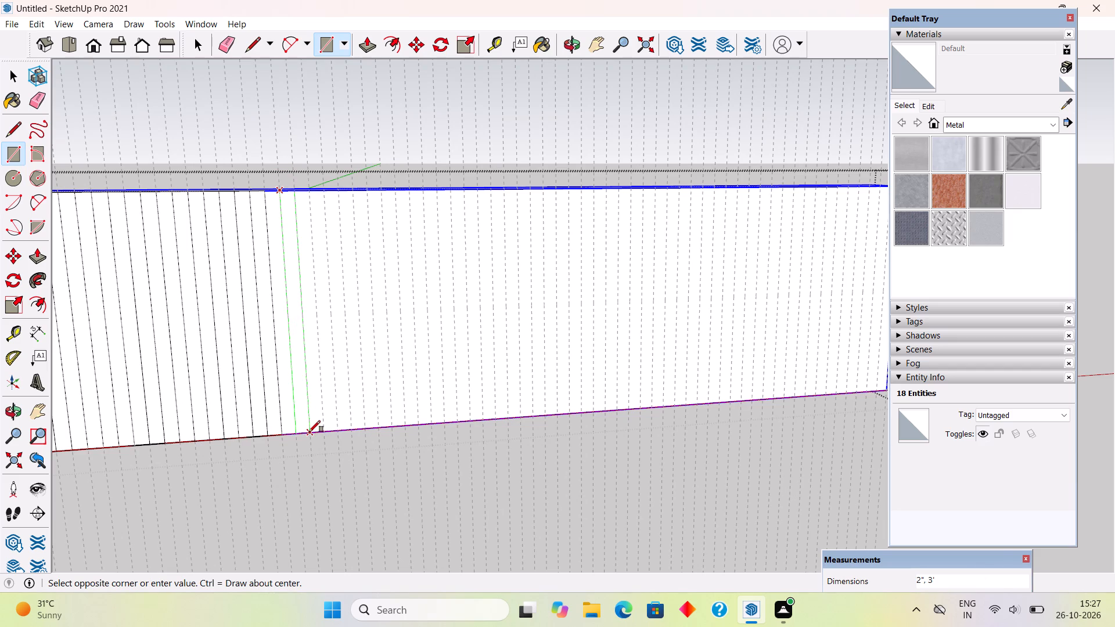
left_click(309, 432)
left_click(308, 191)
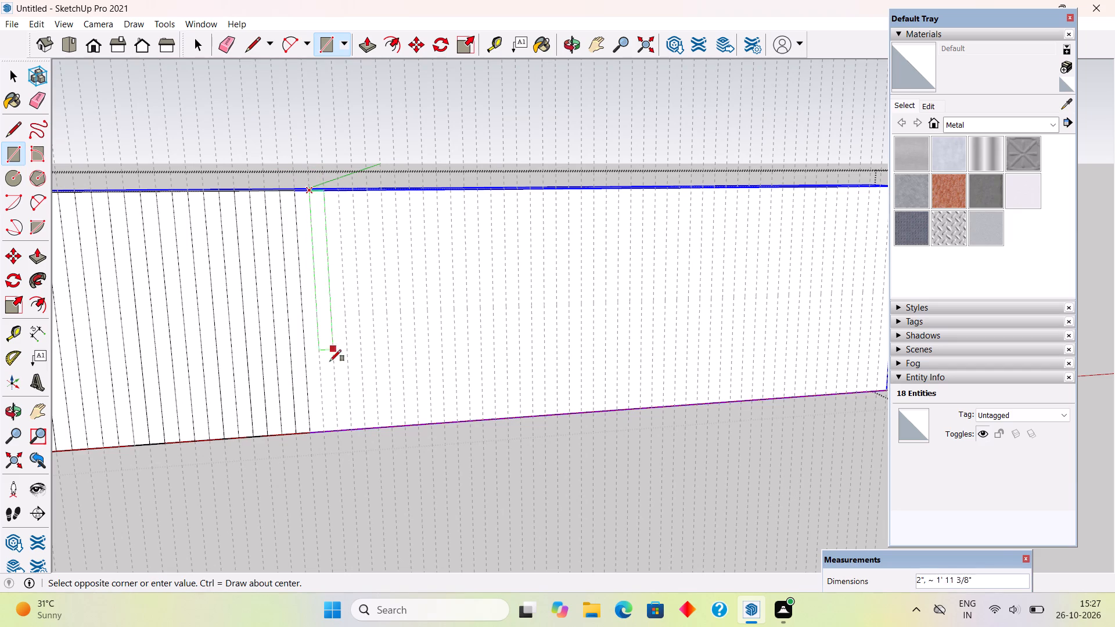
left_click(341, 429)
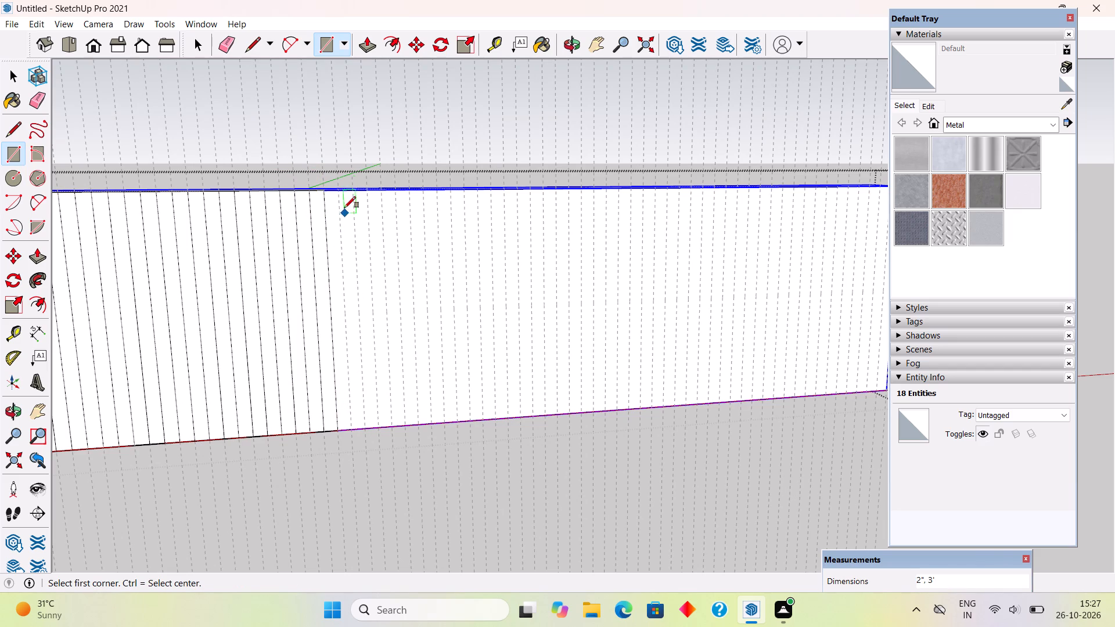
Draw two more full-height 2" by 3' rectangles in the following alternate guide gaps on the parapet wall's front face.
left_click(339, 194)
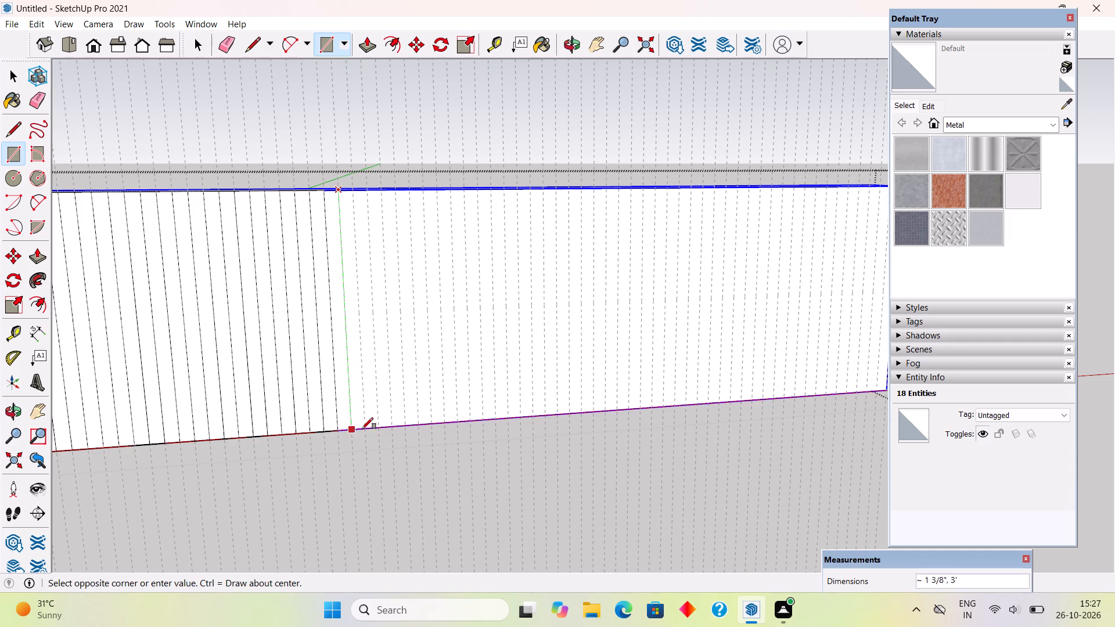
left_click(366, 430)
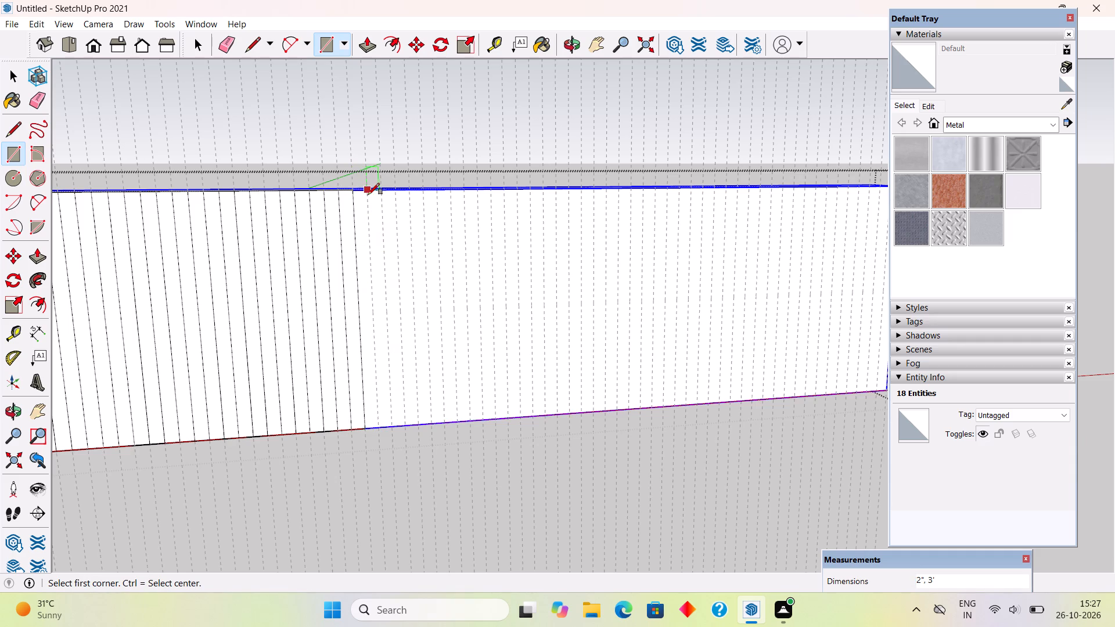
left_click(366, 190)
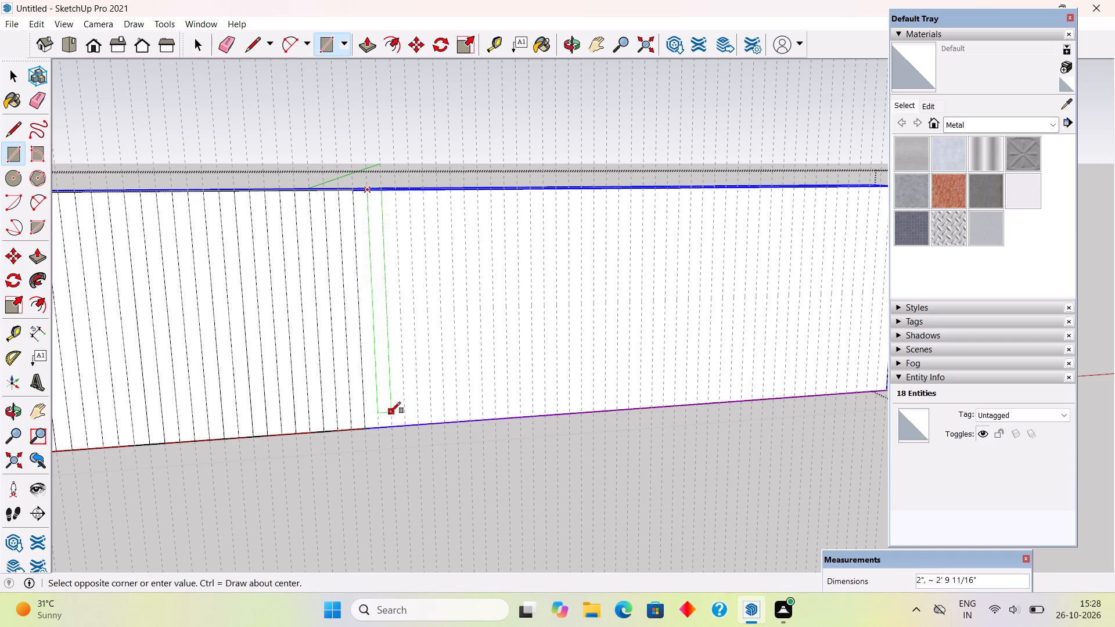
left_click(390, 424)
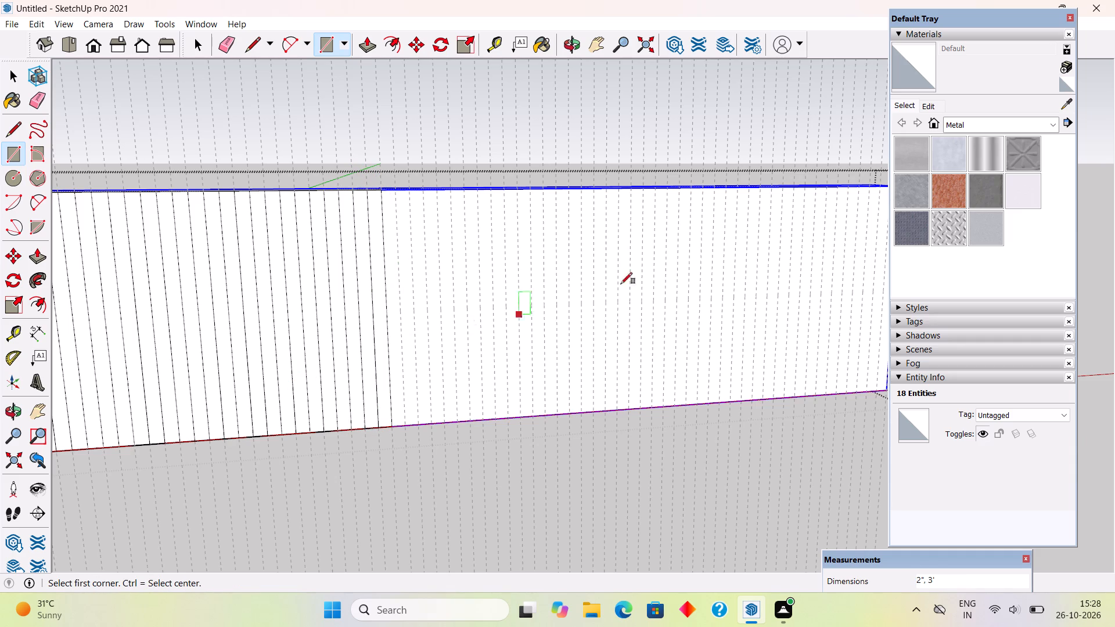
Continue the alternating strips toward the wall's undivided end with five more full-height 2" by 3' rectangles between guides.
scroll(744, 234, "up", 1)
scroll(648, 282, "down", 1)
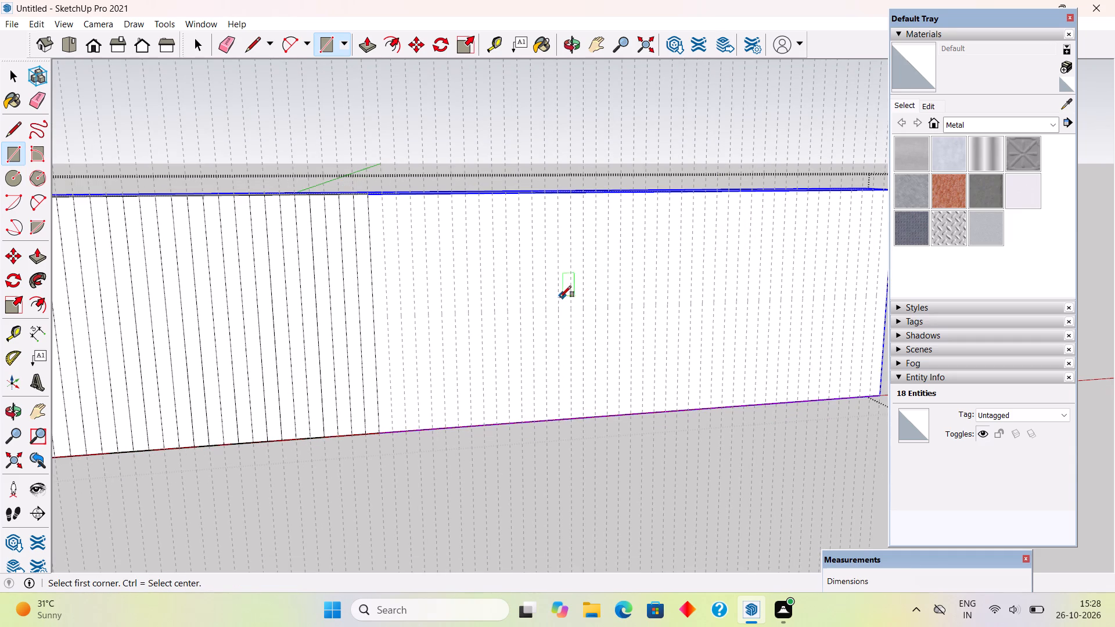
scroll(526, 300, "down", 2)
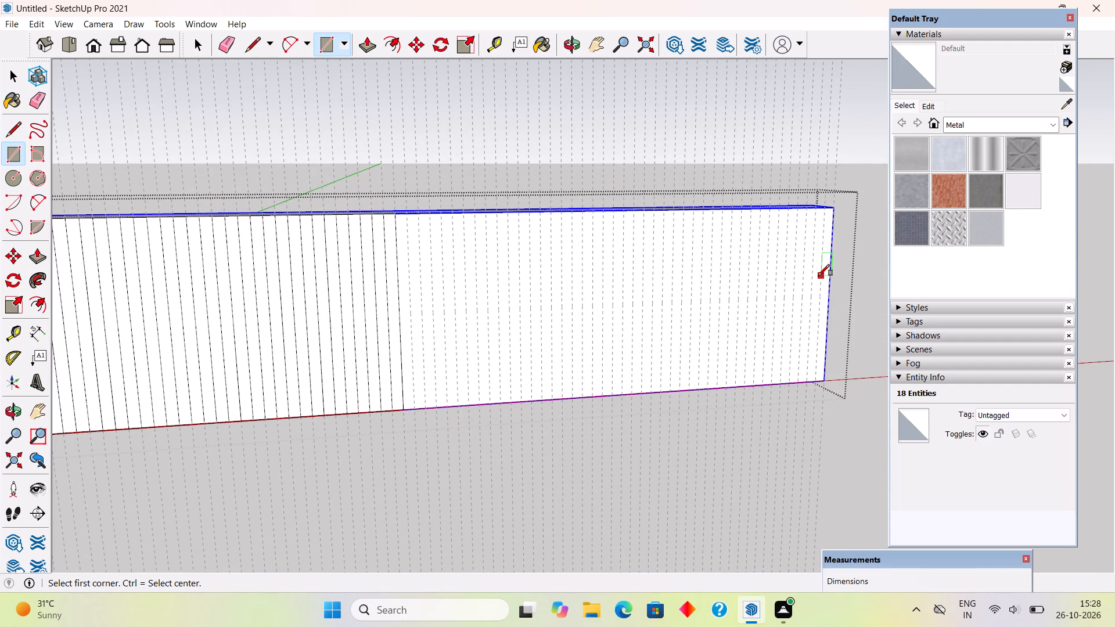
scroll(818, 276, "up", 3)
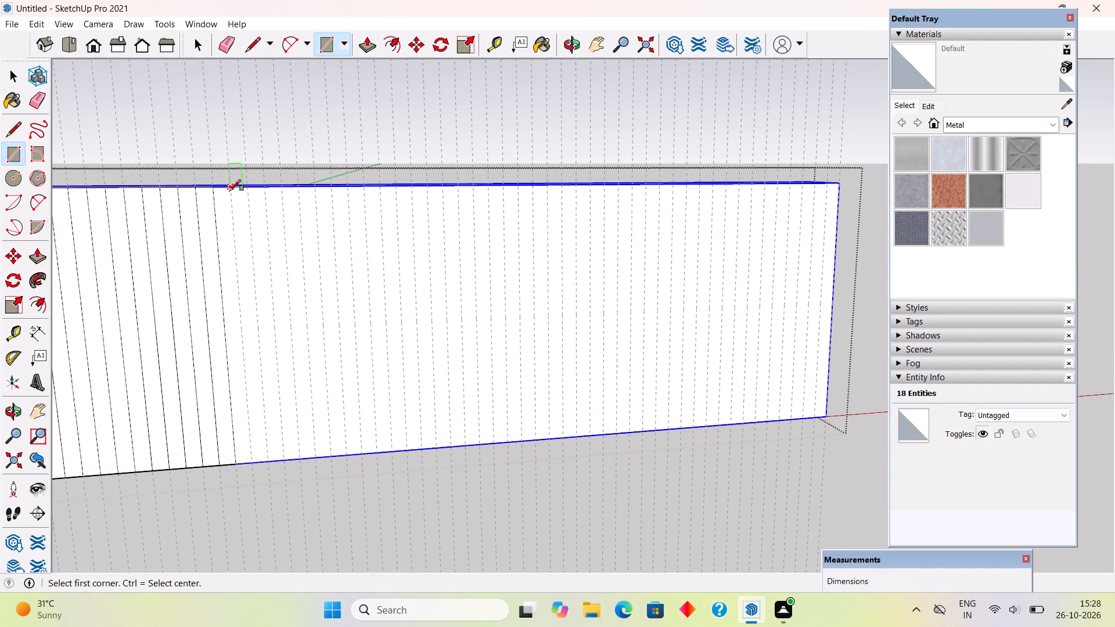
left_click(229, 191)
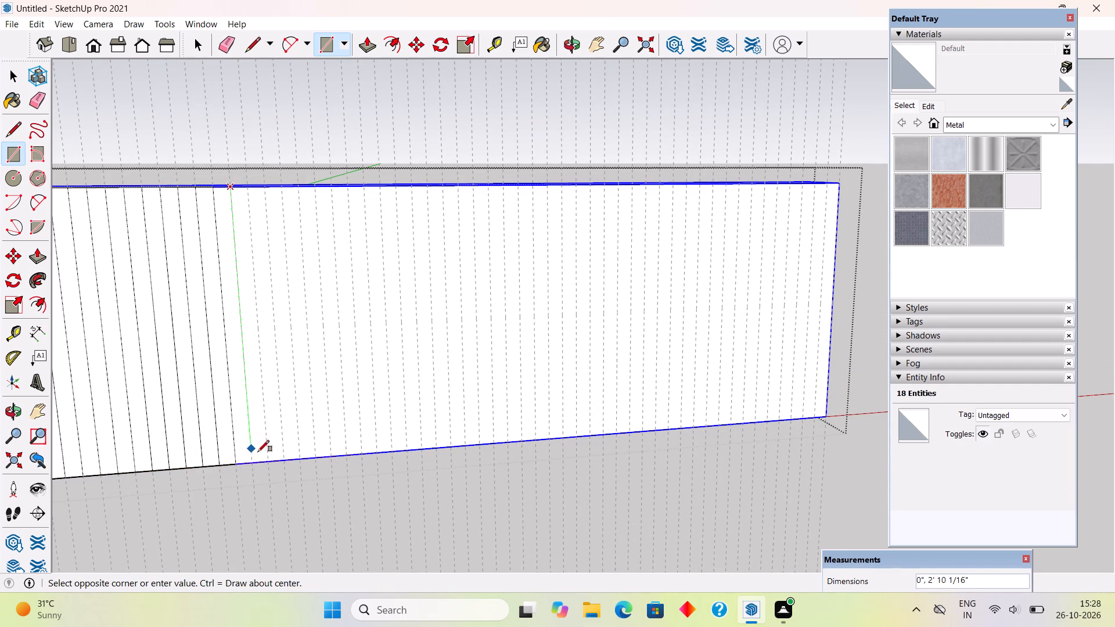
left_click(266, 460)
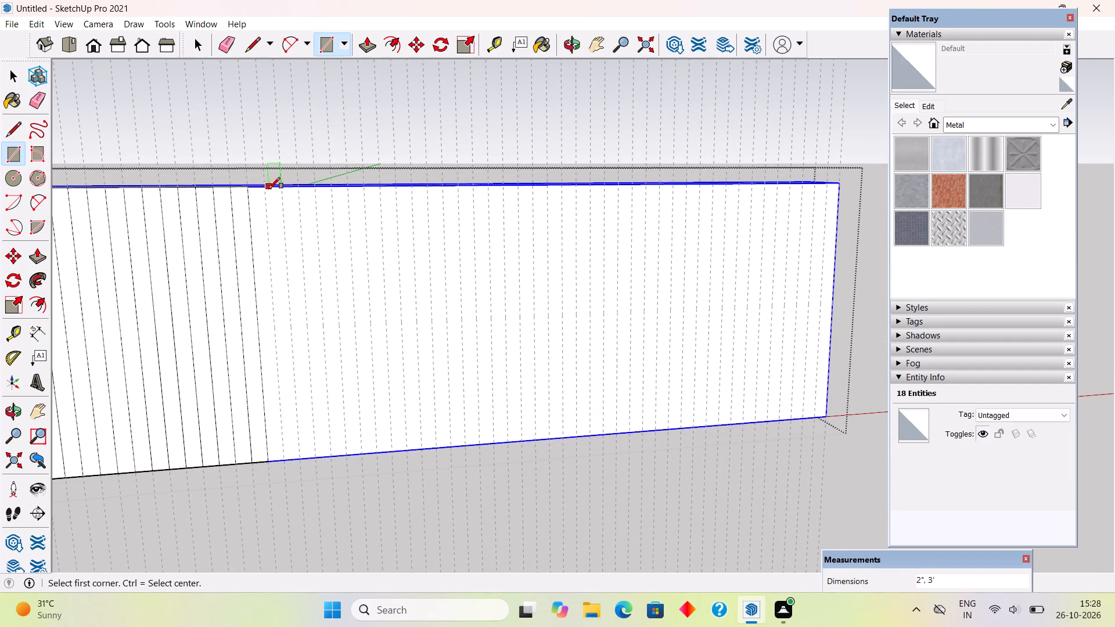
left_click(268, 188)
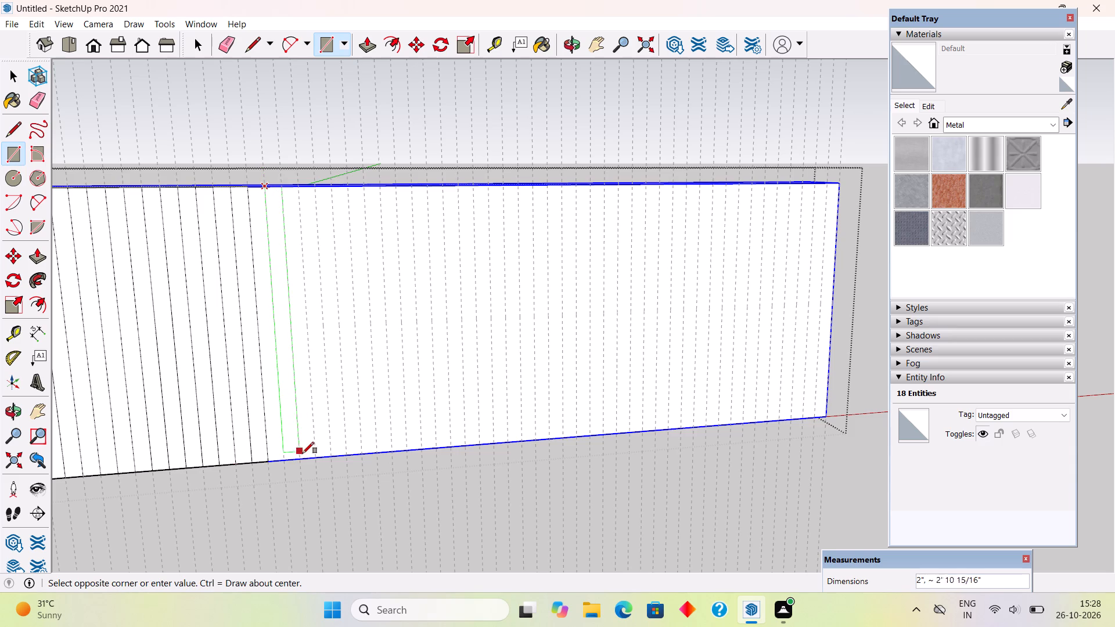
left_click(303, 459)
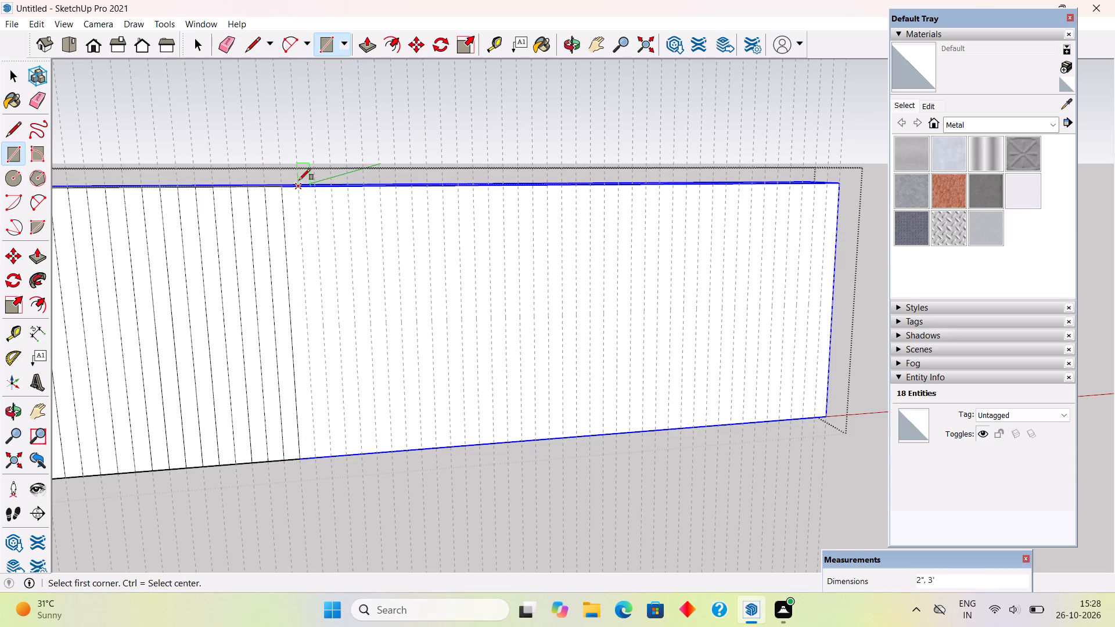
left_click(299, 189)
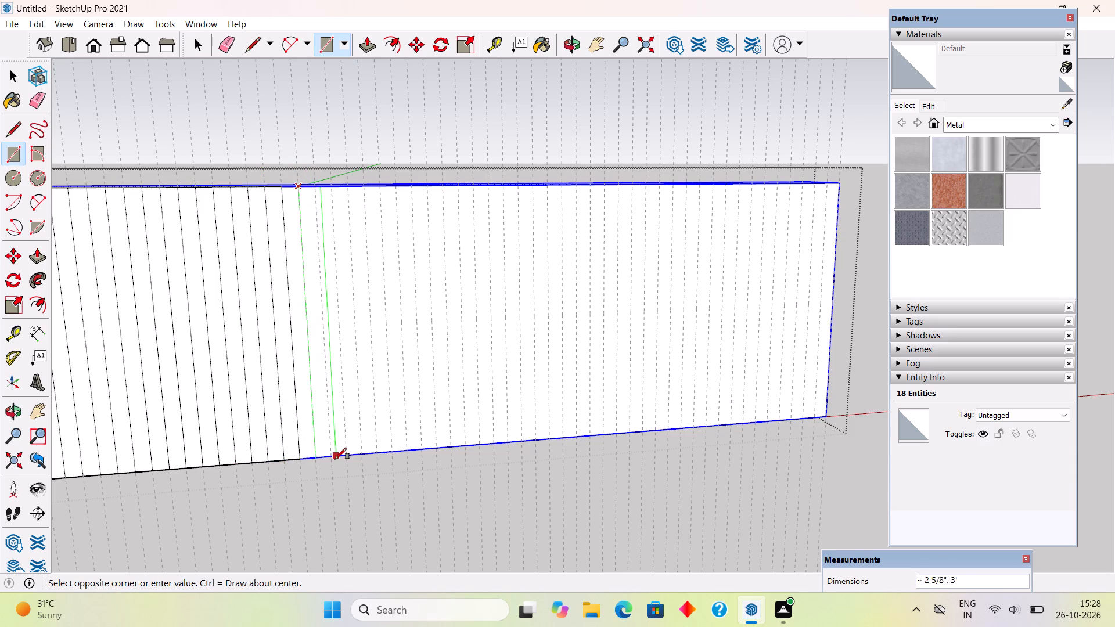
left_click(333, 452)
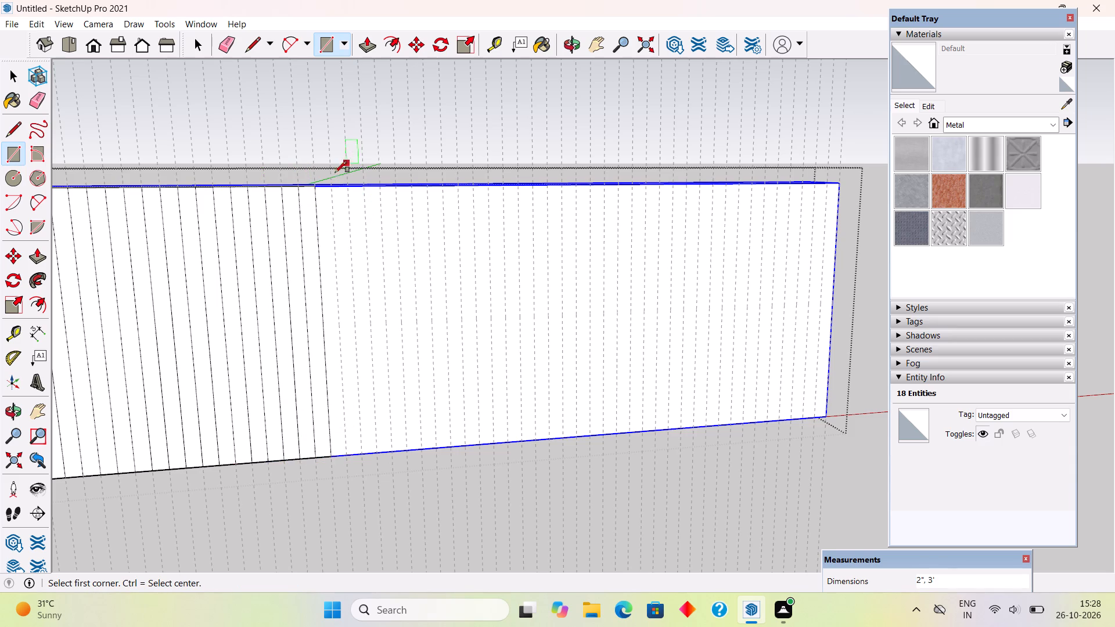
left_click(330, 186)
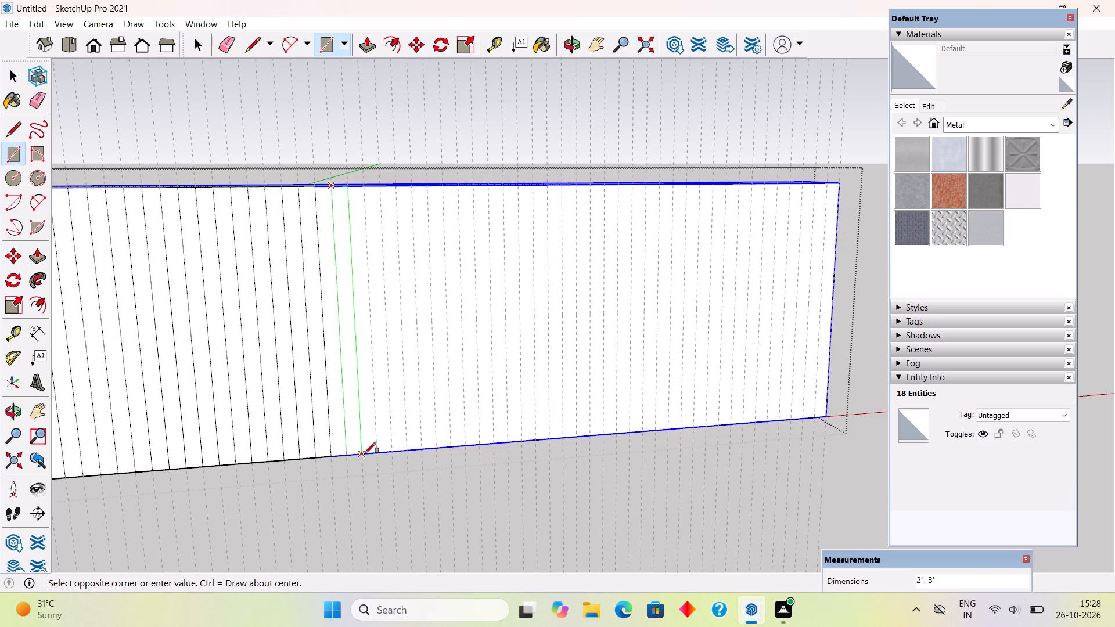
left_click(365, 453)
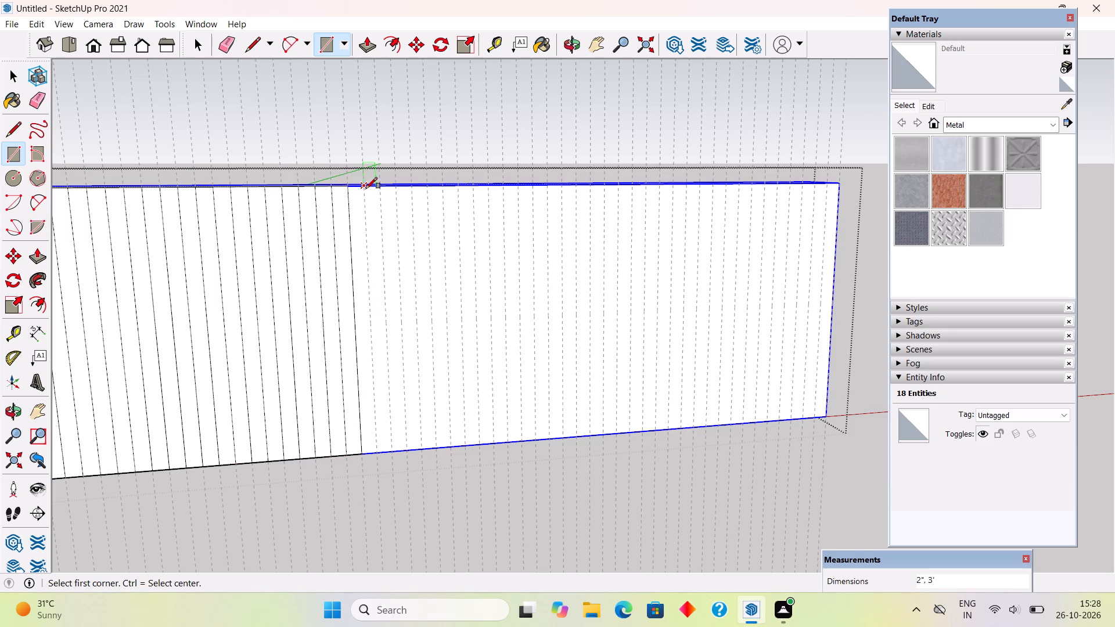
left_click(365, 188)
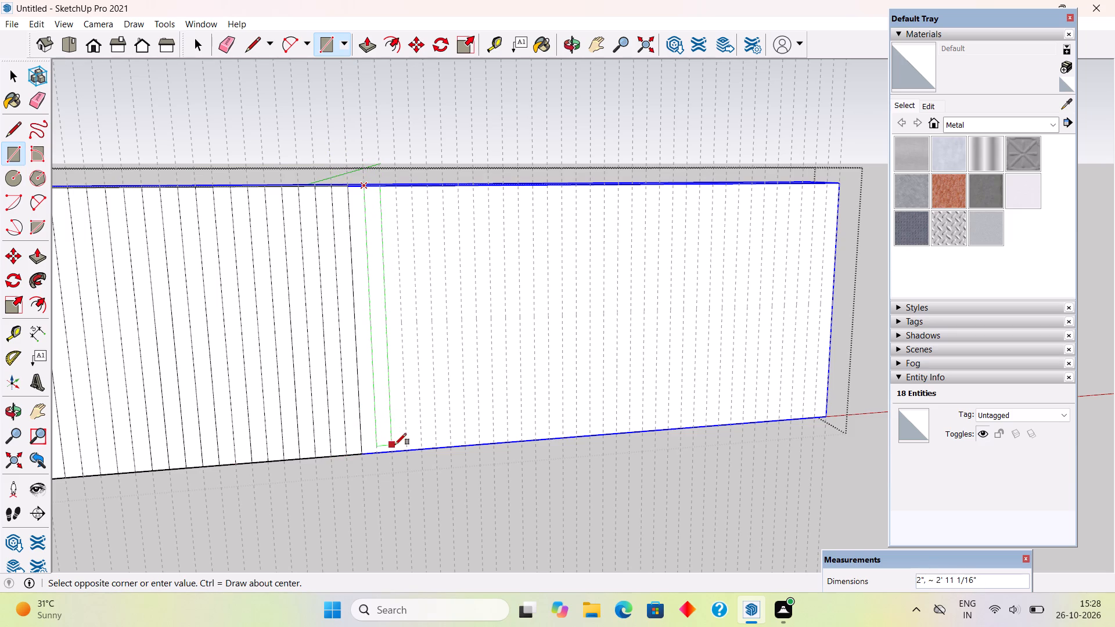
left_click(392, 454)
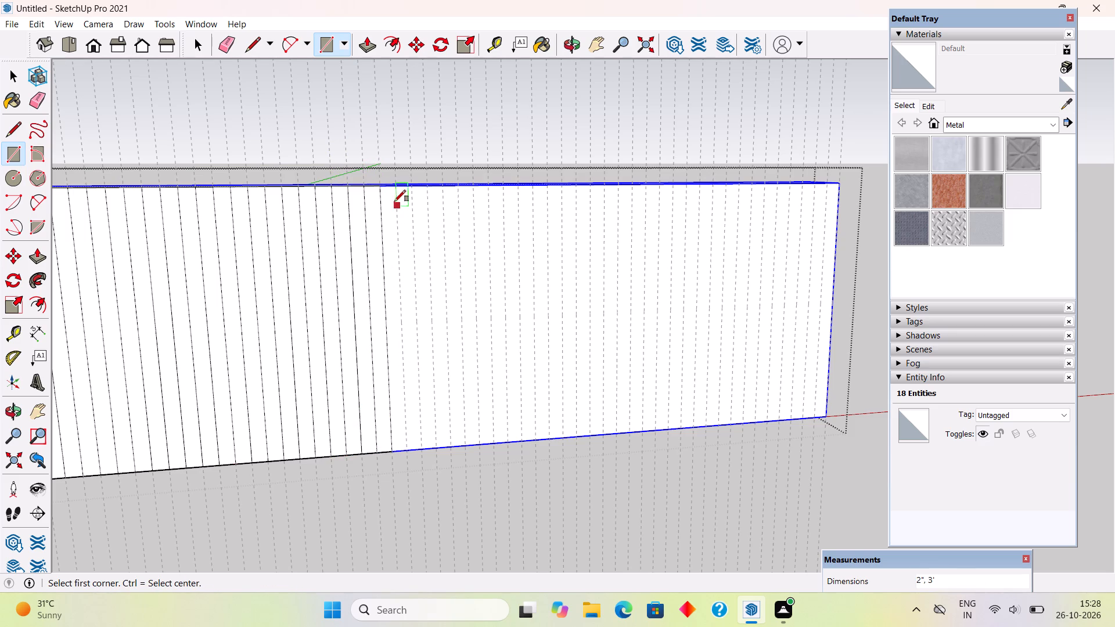
Add seven more full-height 2" by 3' rectangles in every other guide gap along the parapet wall's front face.
left_click(394, 188)
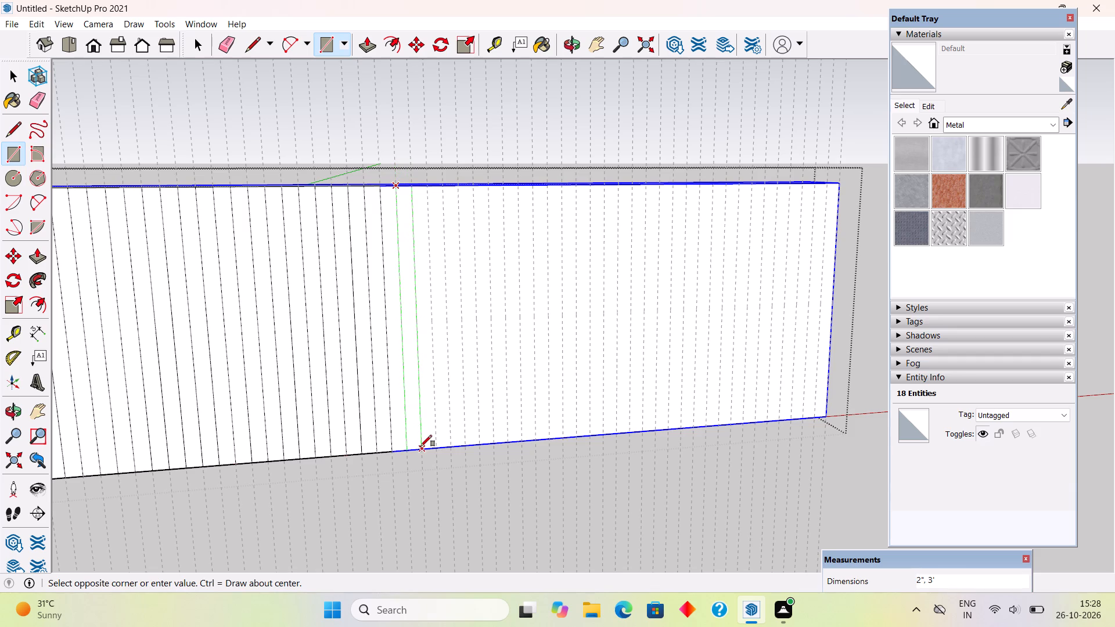
left_click(420, 448)
left_click(429, 189)
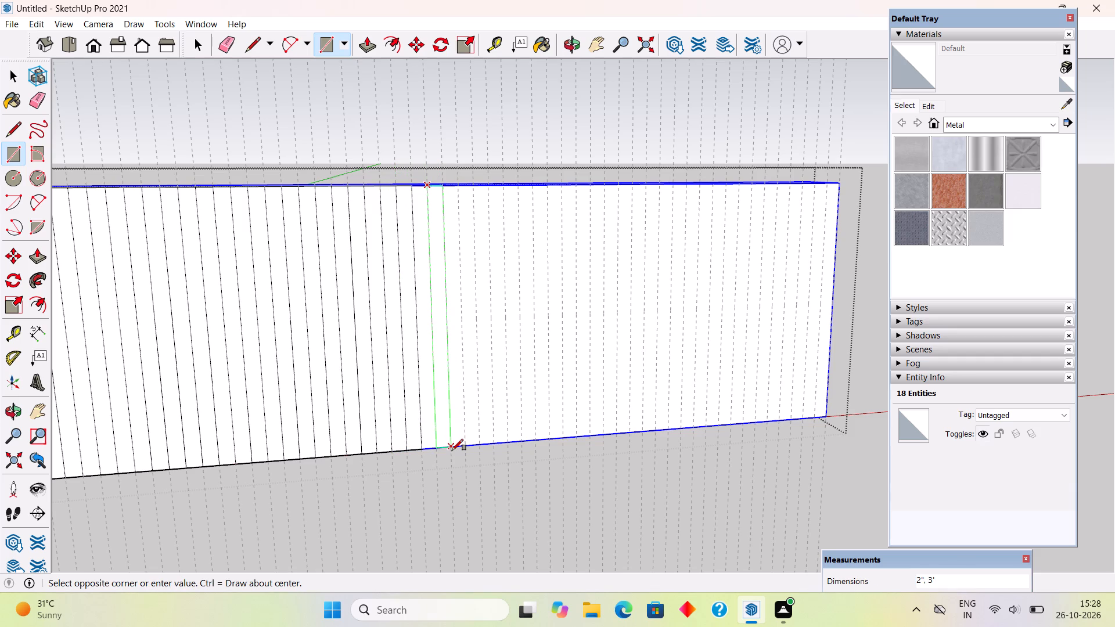
left_click(452, 451)
left_click(456, 189)
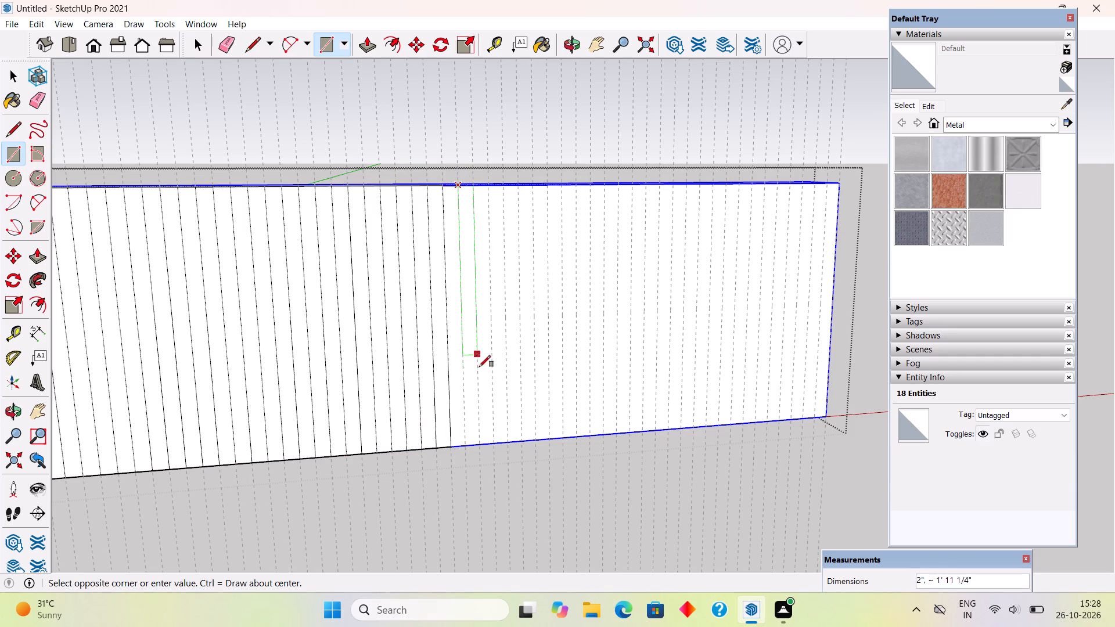
left_click(480, 445)
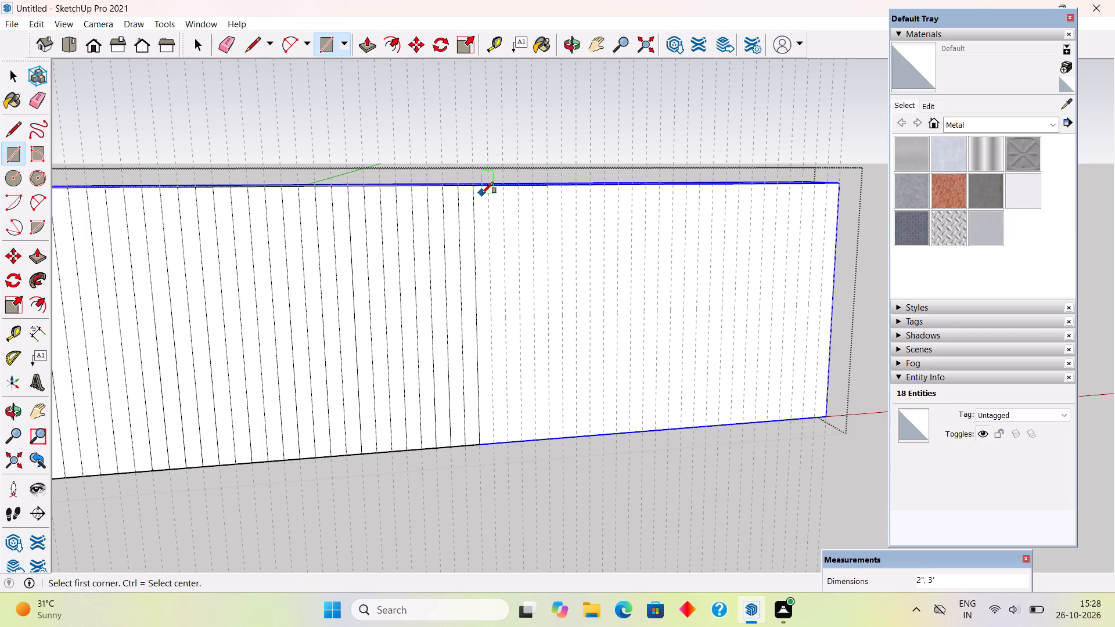
left_click(487, 190)
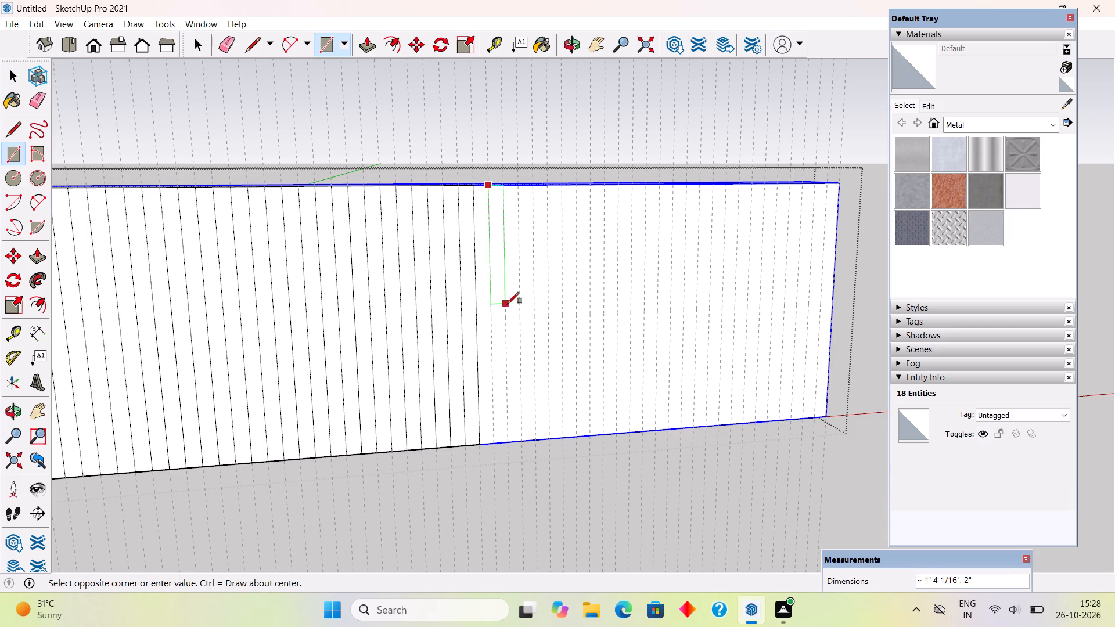
left_click(509, 444)
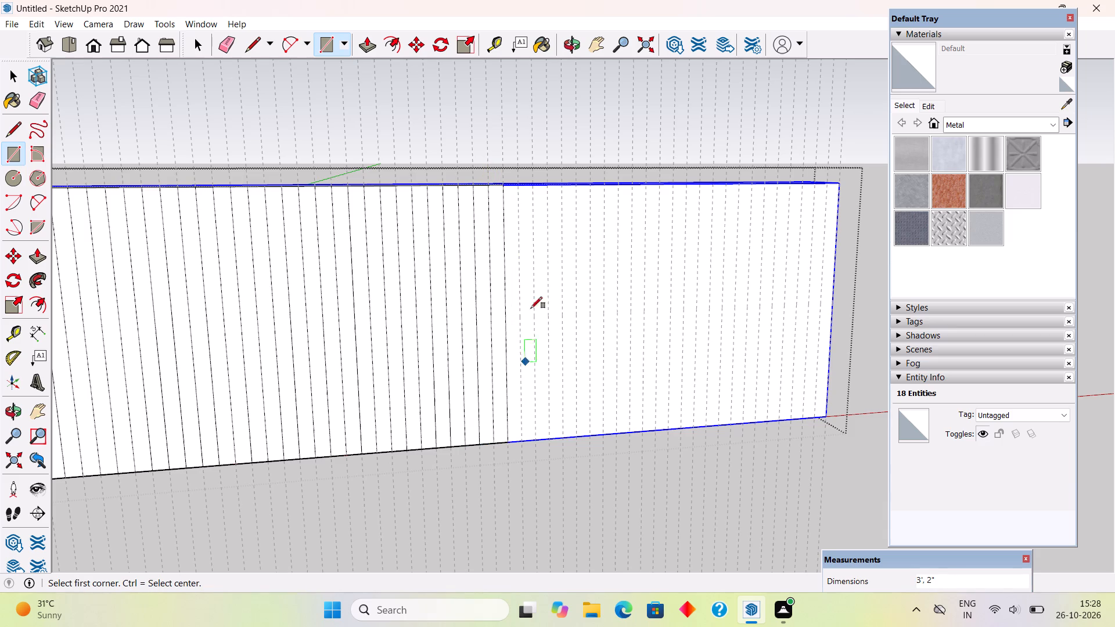
left_click(518, 187)
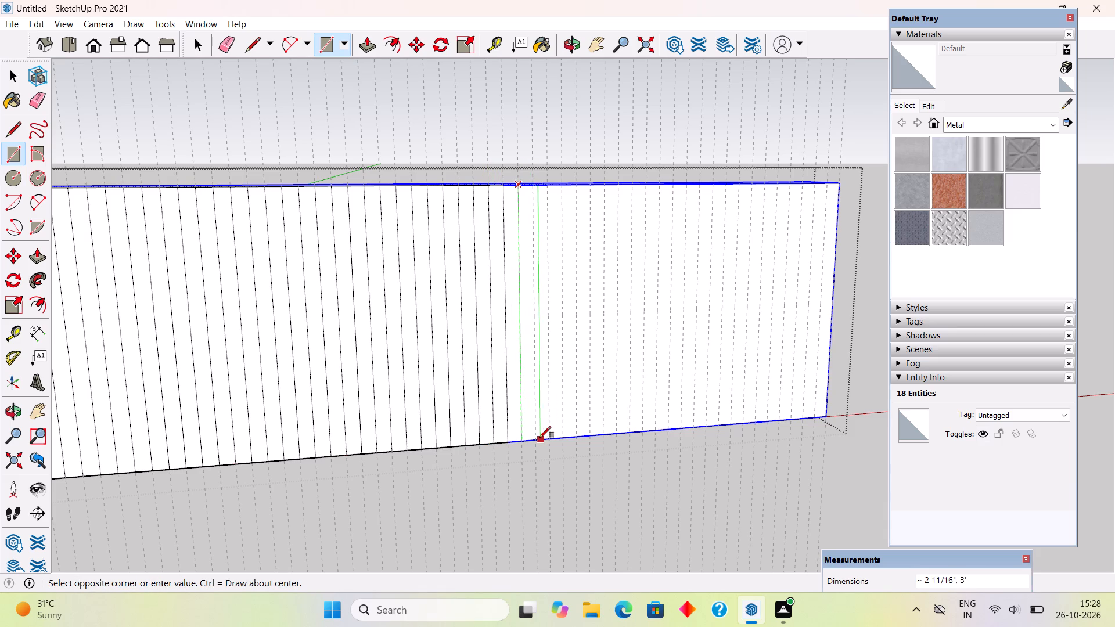
left_click(539, 438)
left_click(546, 188)
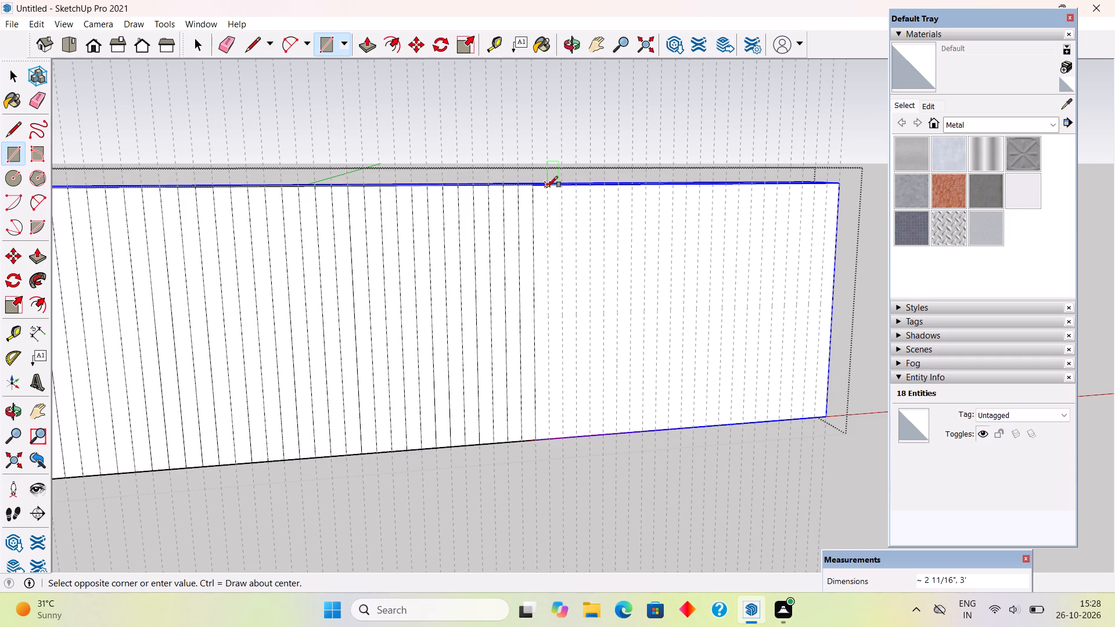
left_click(565, 436)
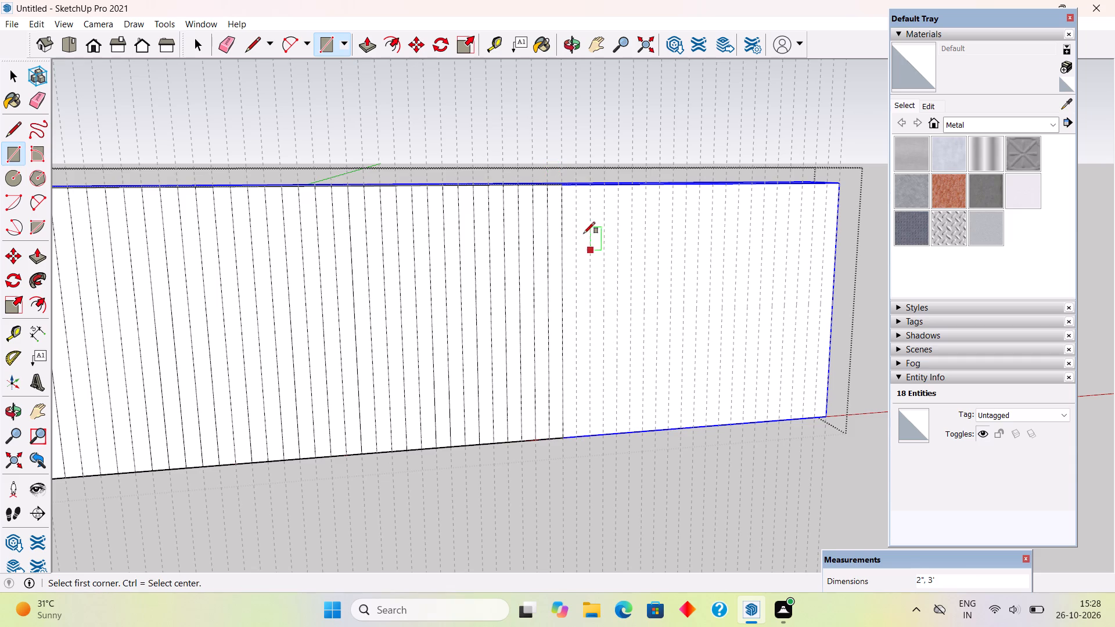
left_click(578, 189)
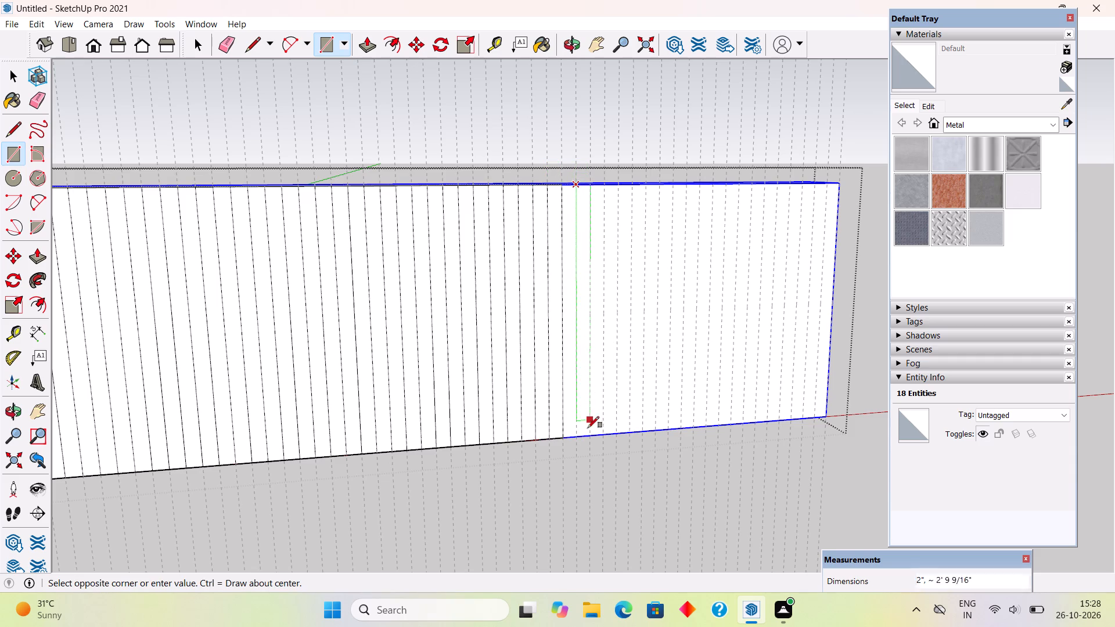
left_click(589, 438)
Draw four more full-height 2" by 3' rectangles in alternate guide gaps, approaching the end edge of the parapet wall.
scroll(379, 377, "down", 6)
scroll(729, 344, "up", 6)
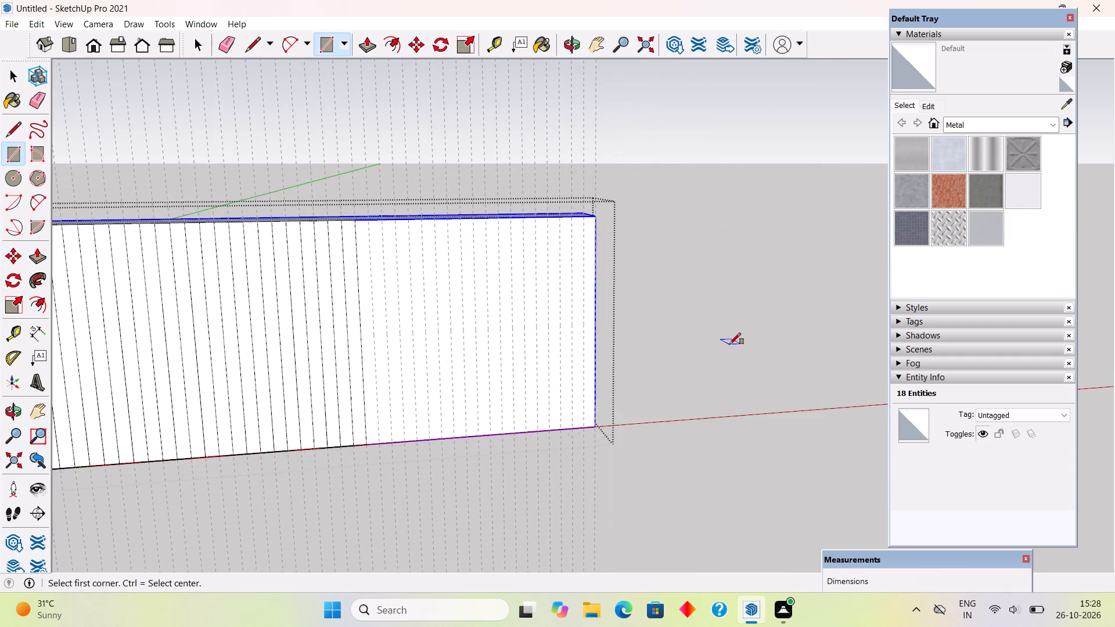
left_click(339, 212)
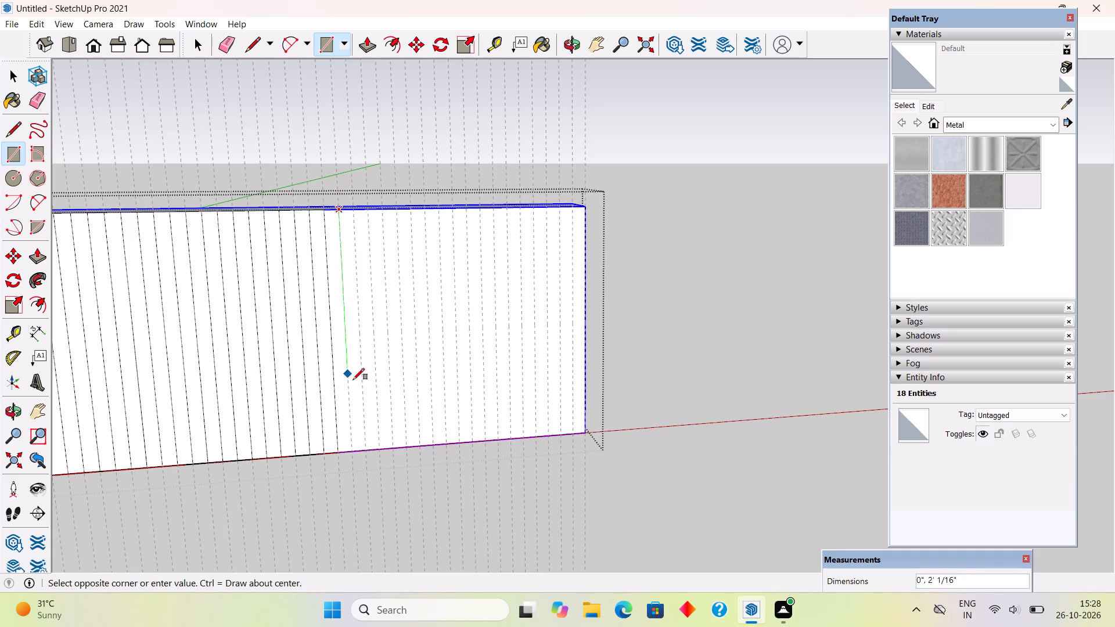
left_click(369, 451)
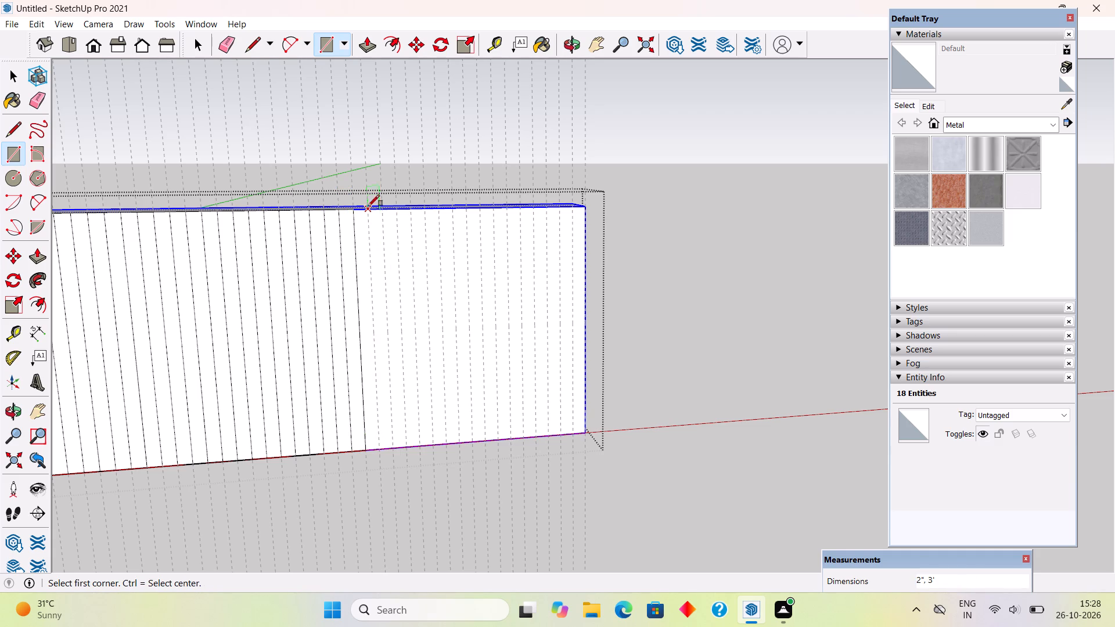
left_click(369, 210)
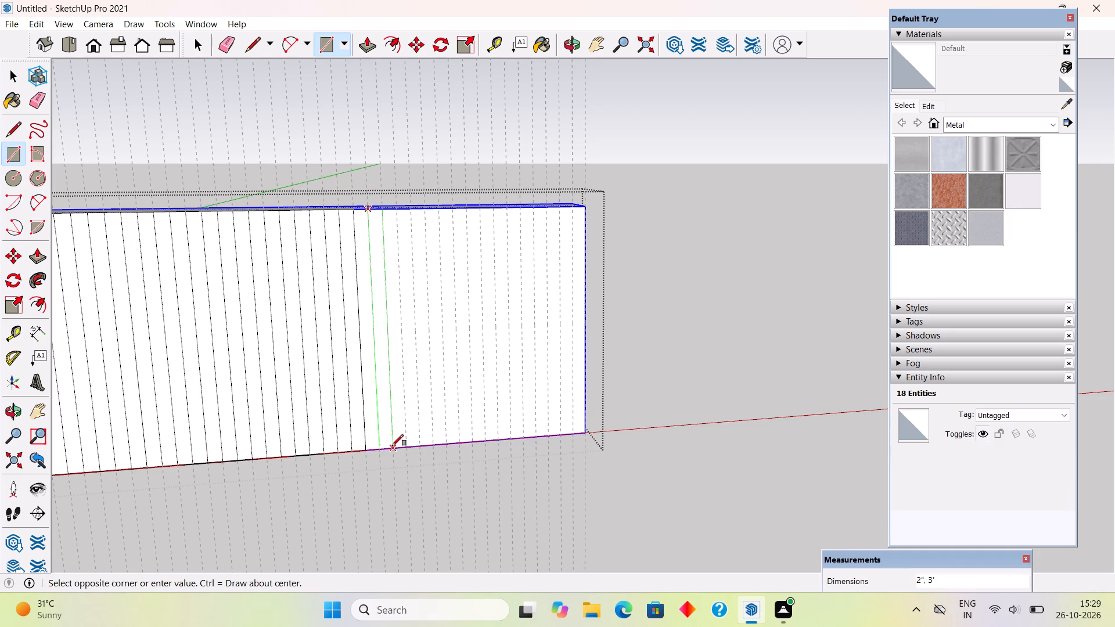
left_click(392, 451)
left_click(397, 211)
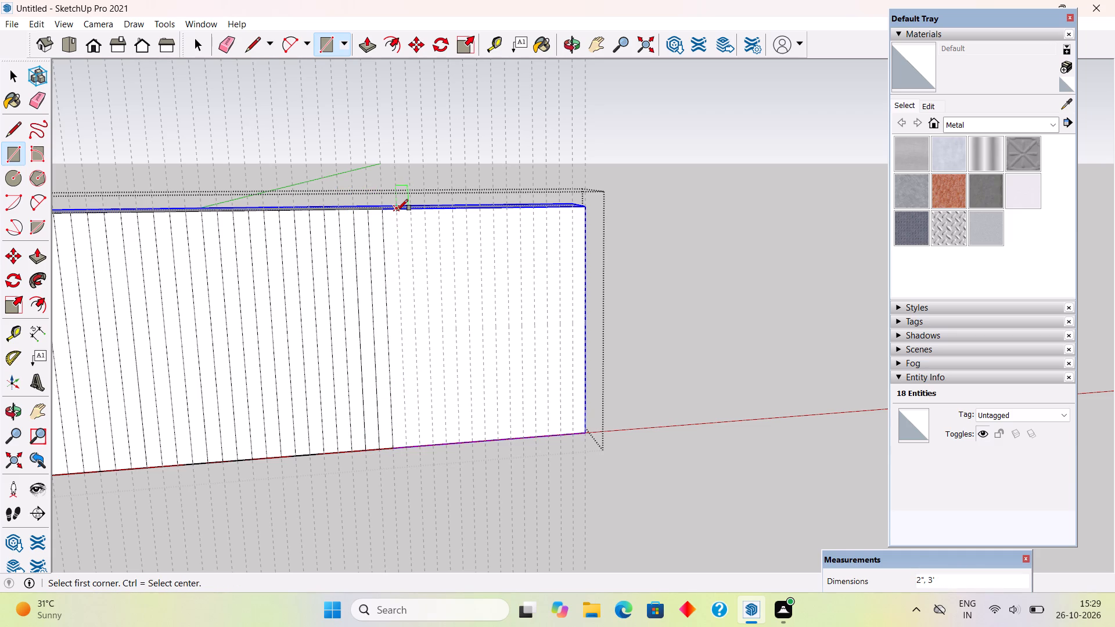
left_click(422, 444)
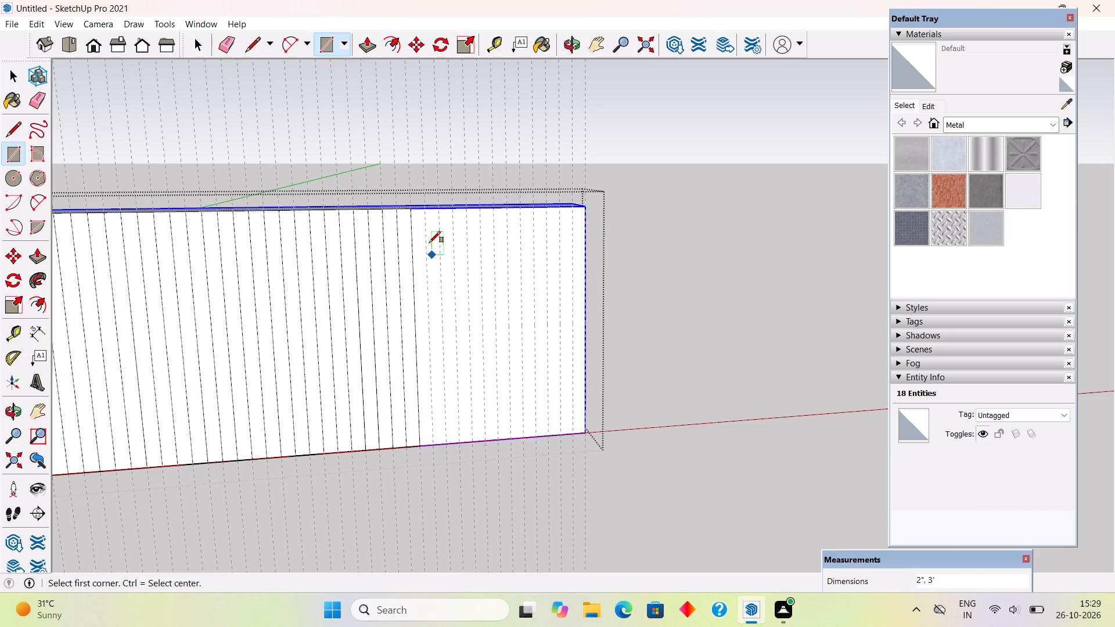
left_click(423, 209)
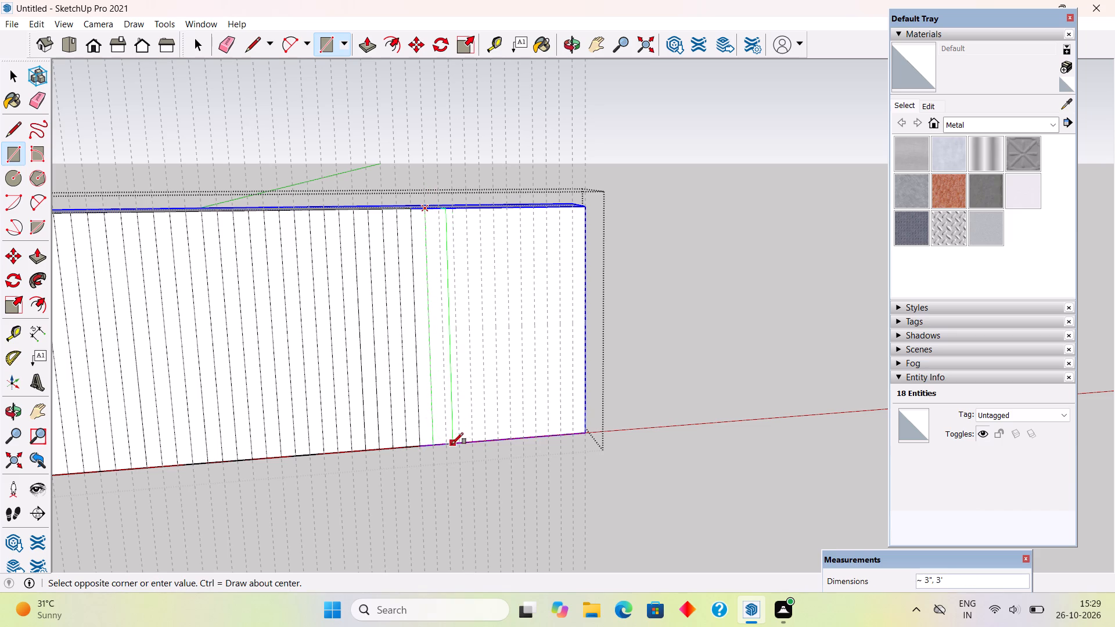
left_click(448, 446)
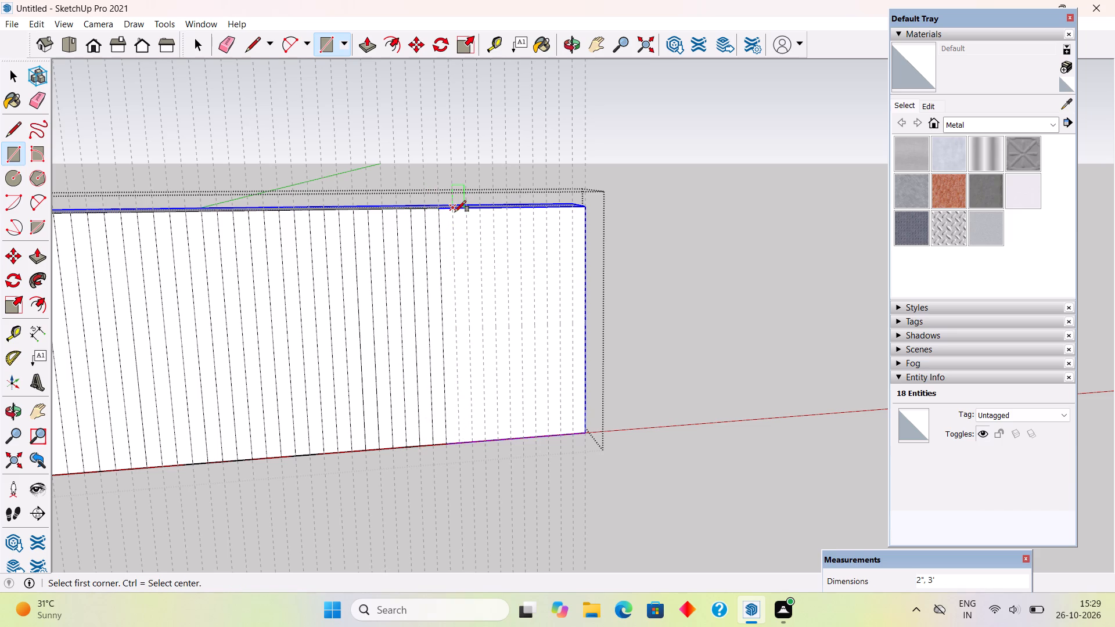
Draw the last five full-height 2" by 3' rectangles in alternate guide gaps, finishing the strips at the parapet wall's end edge.
left_click(455, 212)
left_click(472, 442)
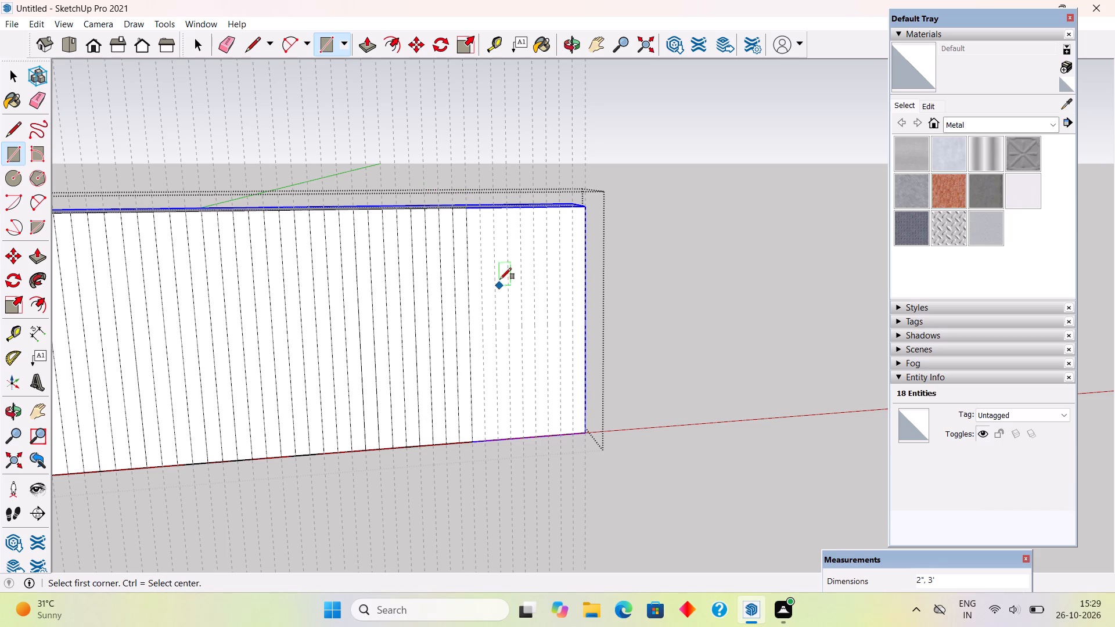
left_click(481, 210)
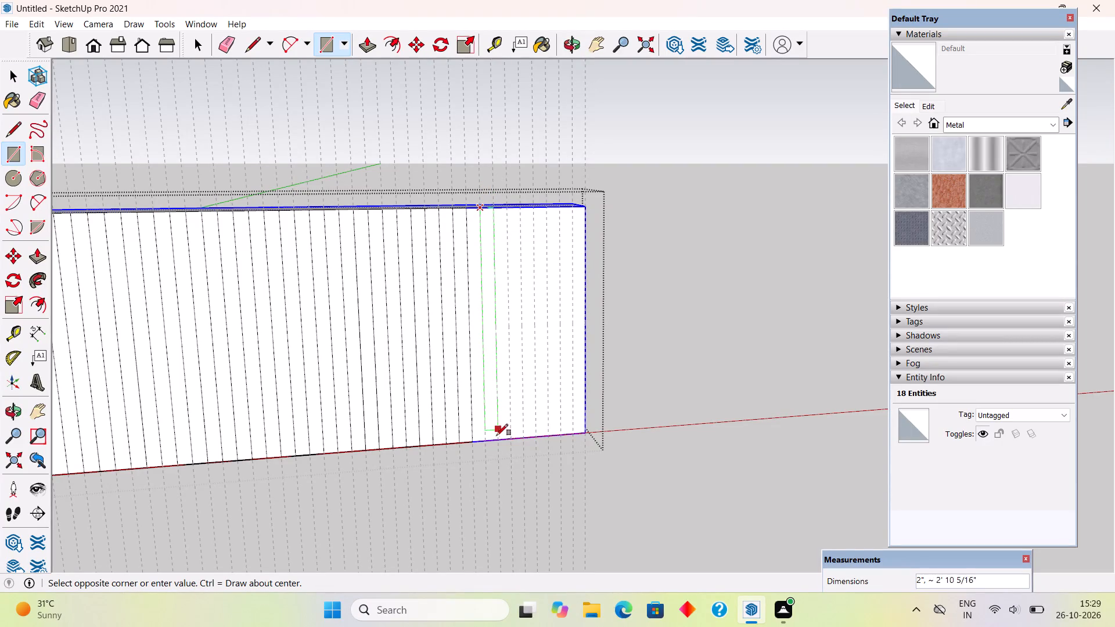
left_click(499, 441)
left_click(509, 211)
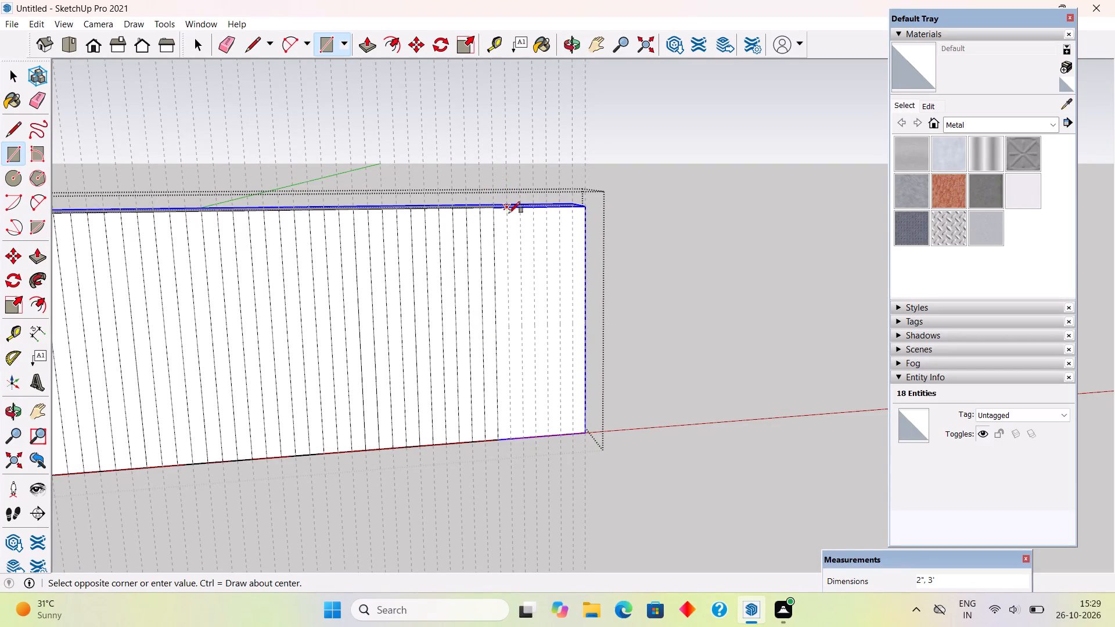
left_click(526, 438)
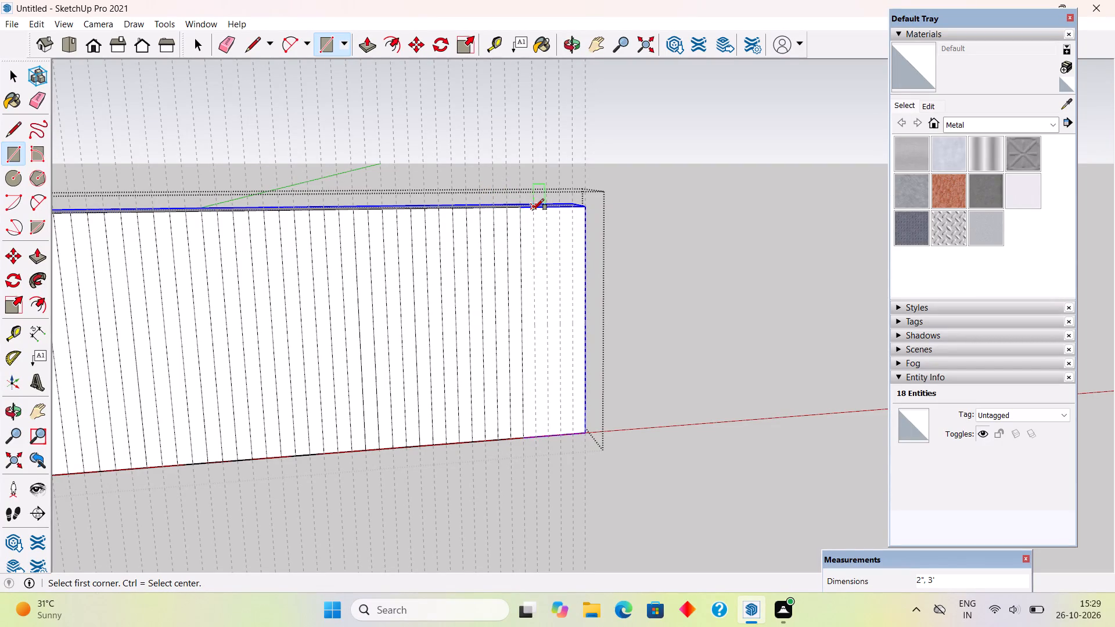
left_click(533, 210)
left_click(547, 436)
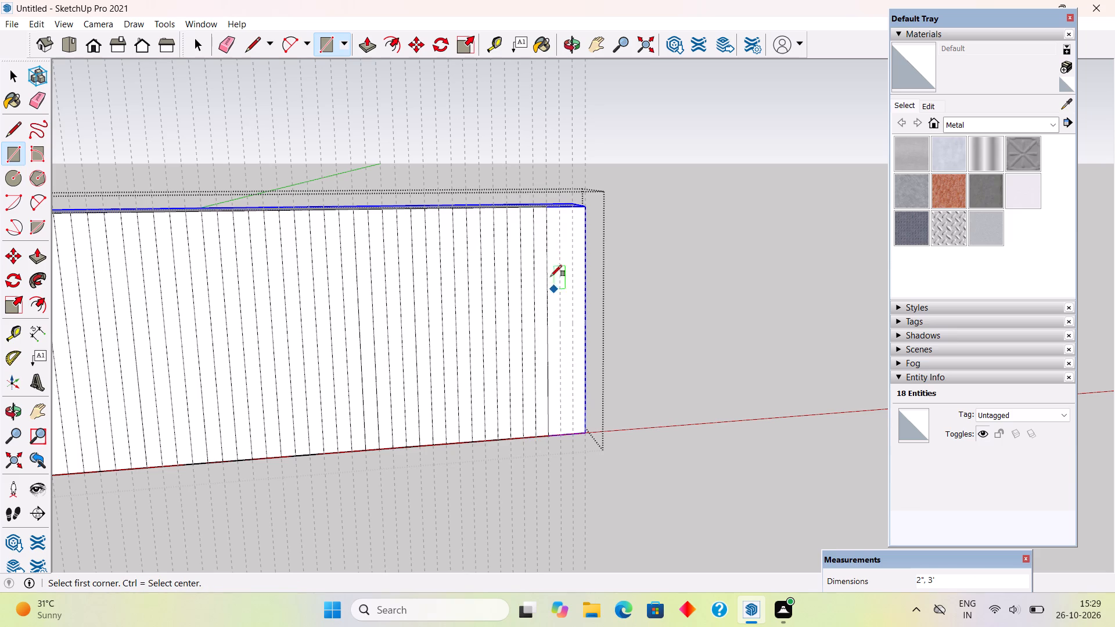
left_click(562, 207)
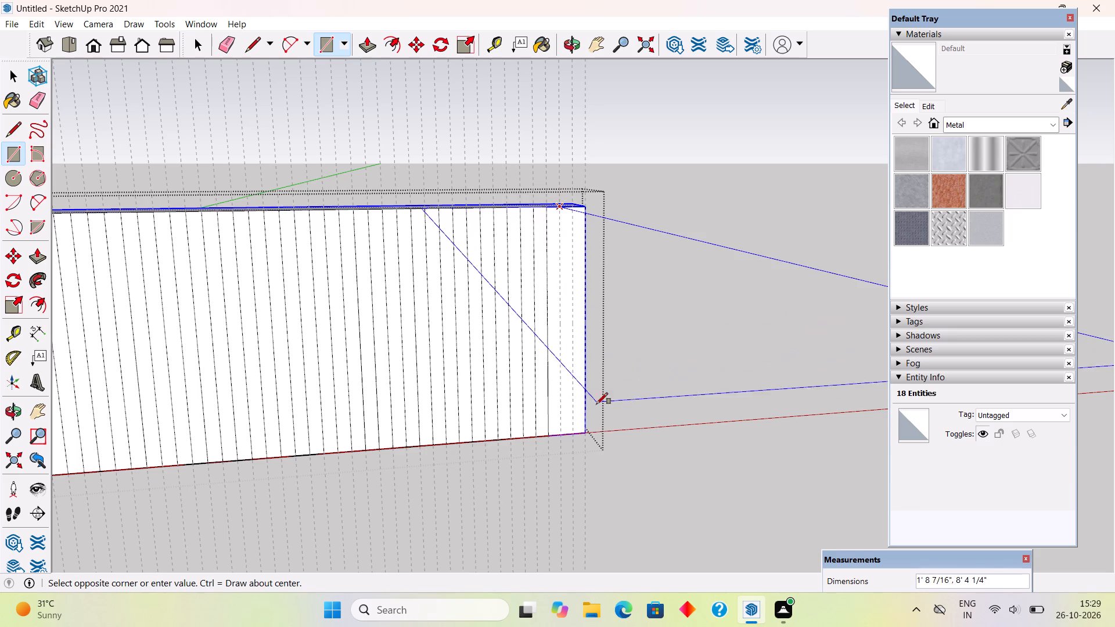
left_click(576, 434)
scroll(804, 273, "down", 6)
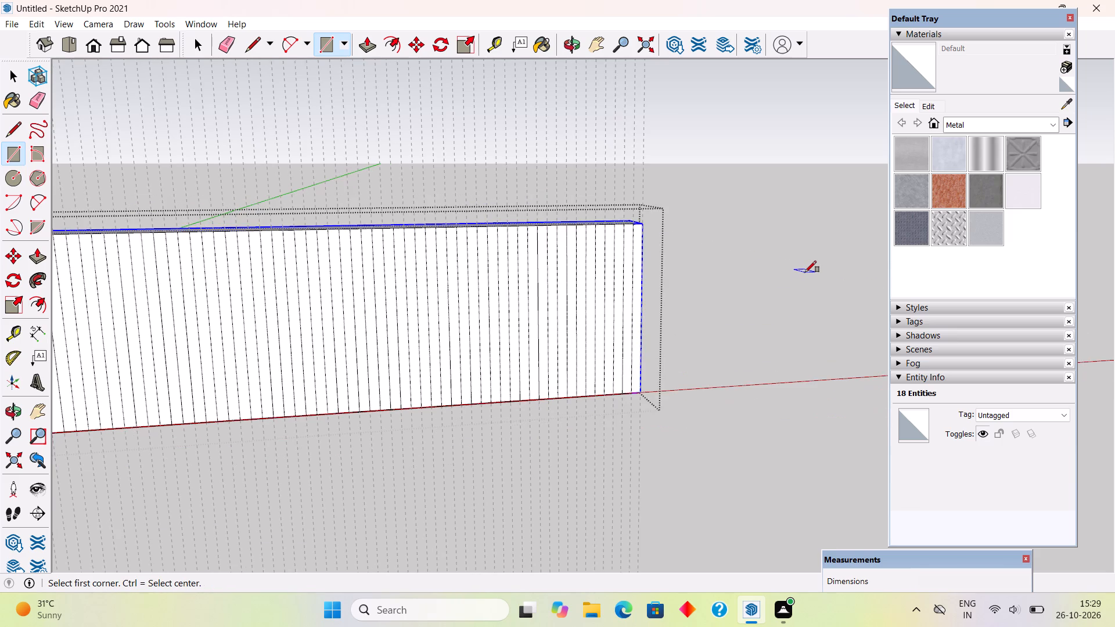
scroll(805, 272, "down", 5)
key("space")
scroll(805, 272, "down", 6)
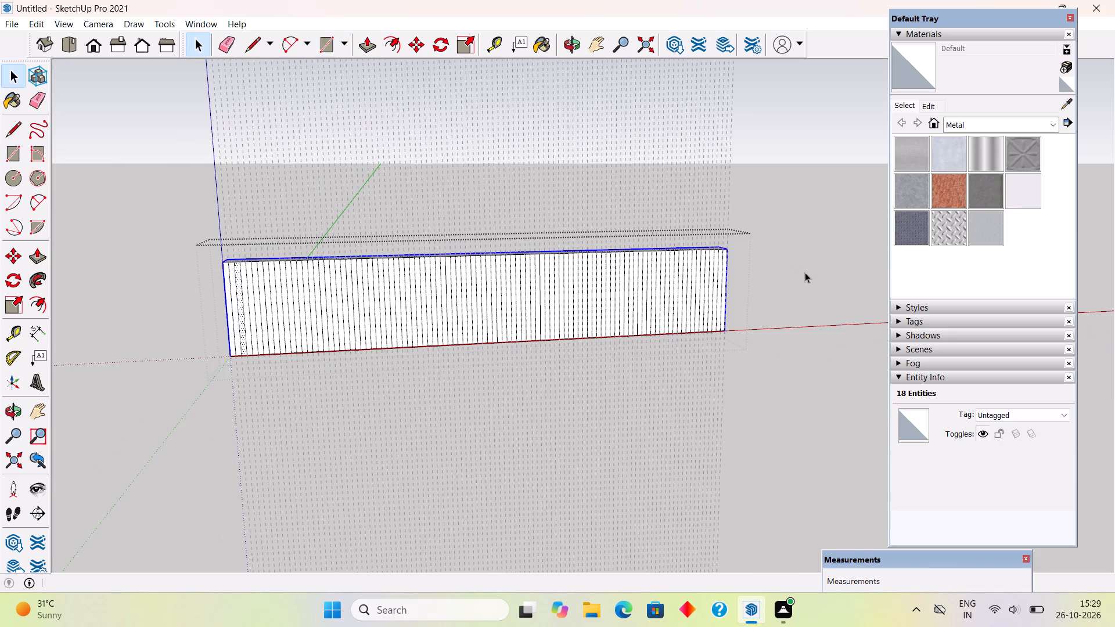
left_click(805, 272)
Push/Pull the first 2" strip at the opposite end of the parapet wall's front face outward by 0.5".
middle_click_drag(516, 368, 749, 323)
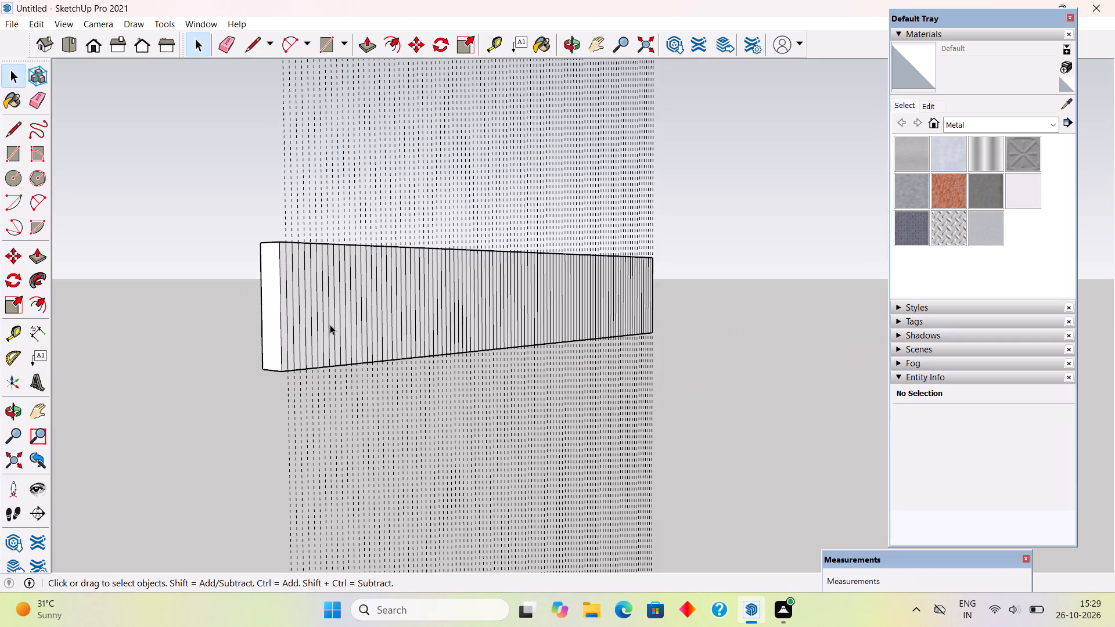
triple_click(330, 325)
triple_click(273, 317)
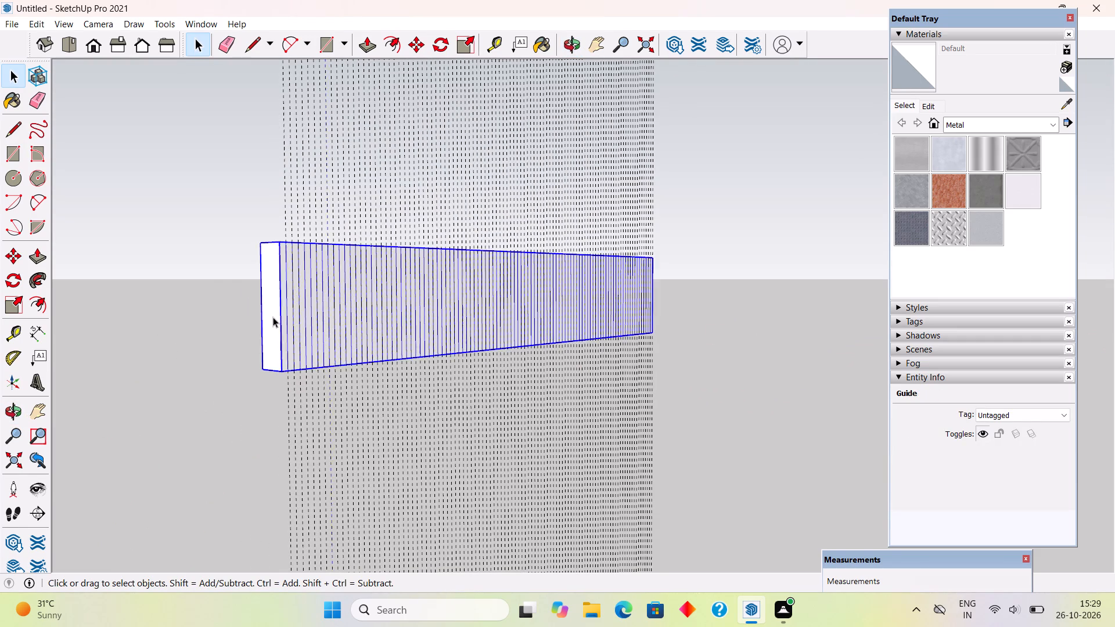
middle_click_drag(289, 341, 274, 390)
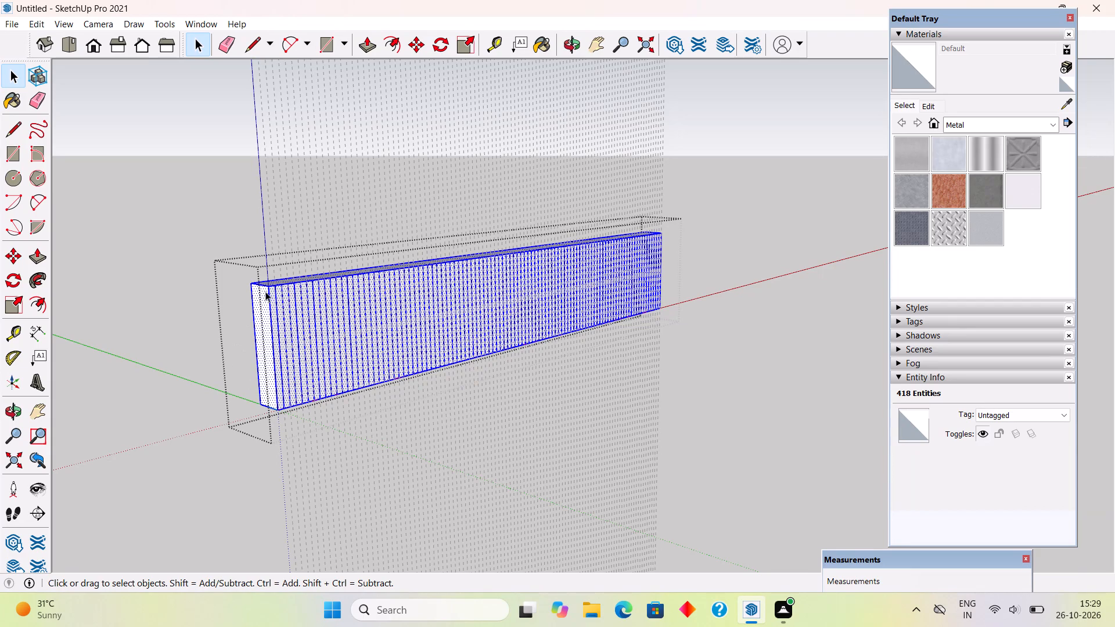
middle_click_drag(297, 337, 233, 352)
scroll(244, 337, "up", 5)
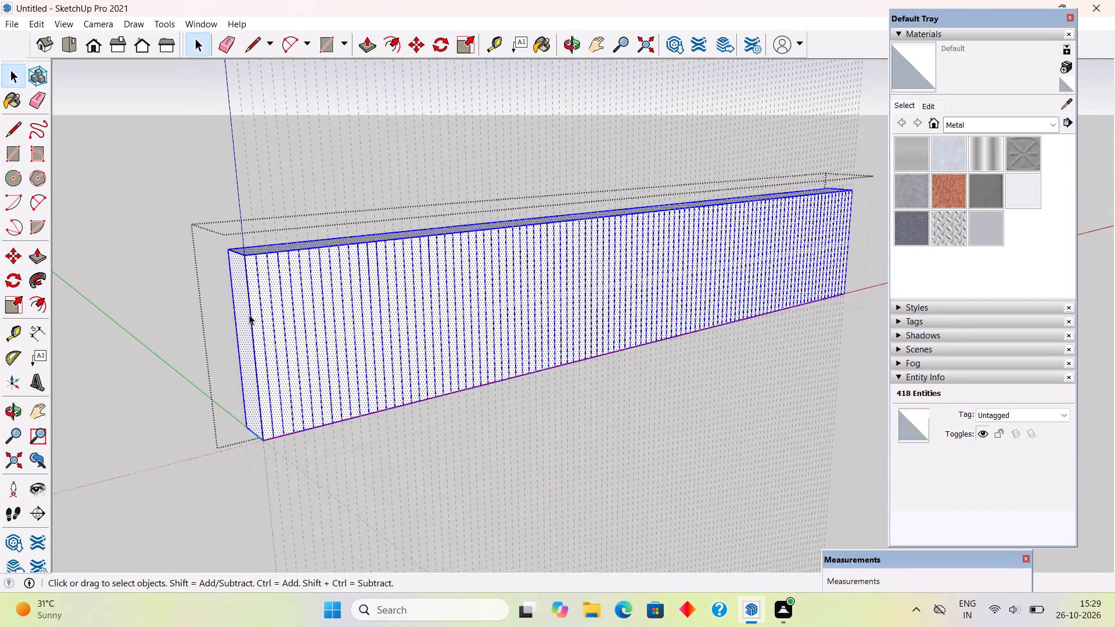
scroll(250, 313, "up", 4)
left_click(256, 306)
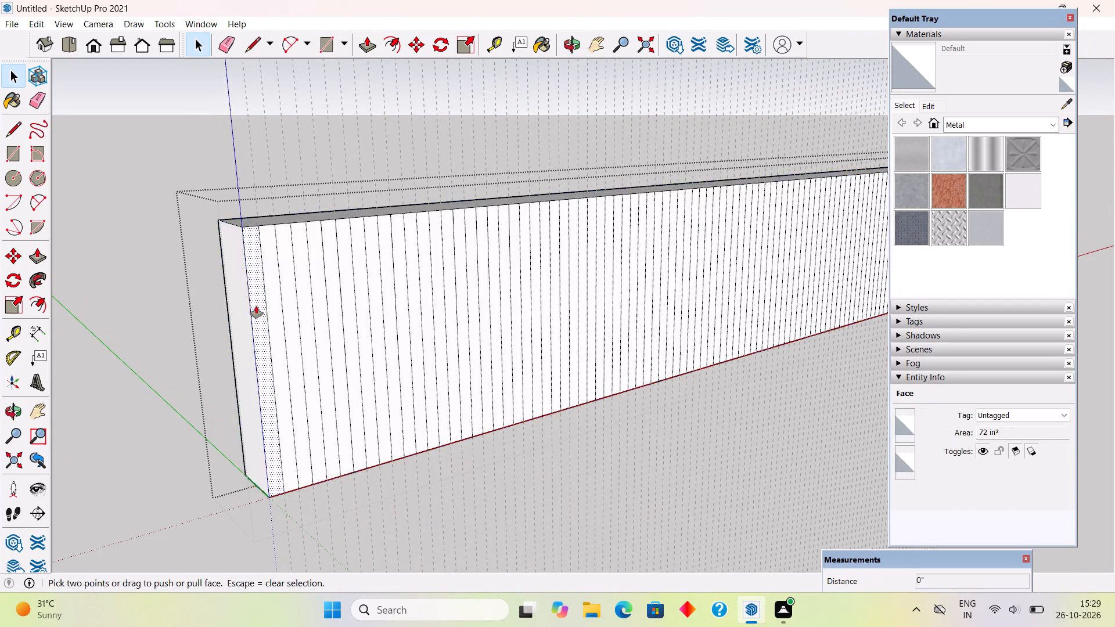
key("p")
left_click(256, 306)
type(".5\"")
key("Return")
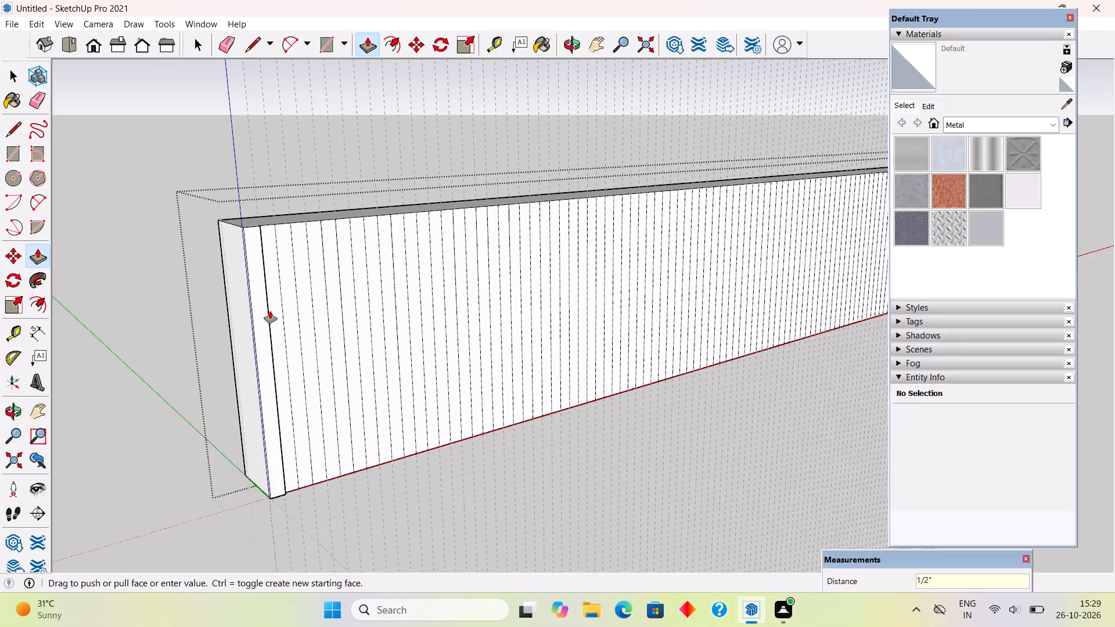
Repeat the 1/2" outward Push/Pull on the next six alternate strips of the parapet wall's front face.
middle_click_drag(186, 356, 63, 391)
scroll(188, 276, "up", 1)
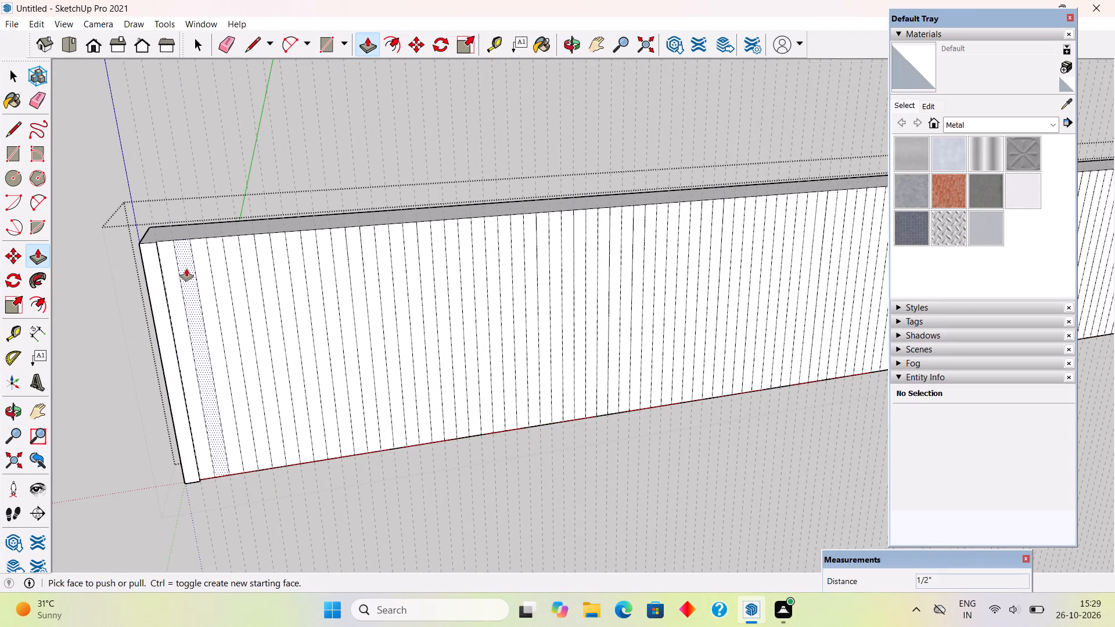
double_click(186, 269)
middle_click_drag(184, 308, 282, 407)
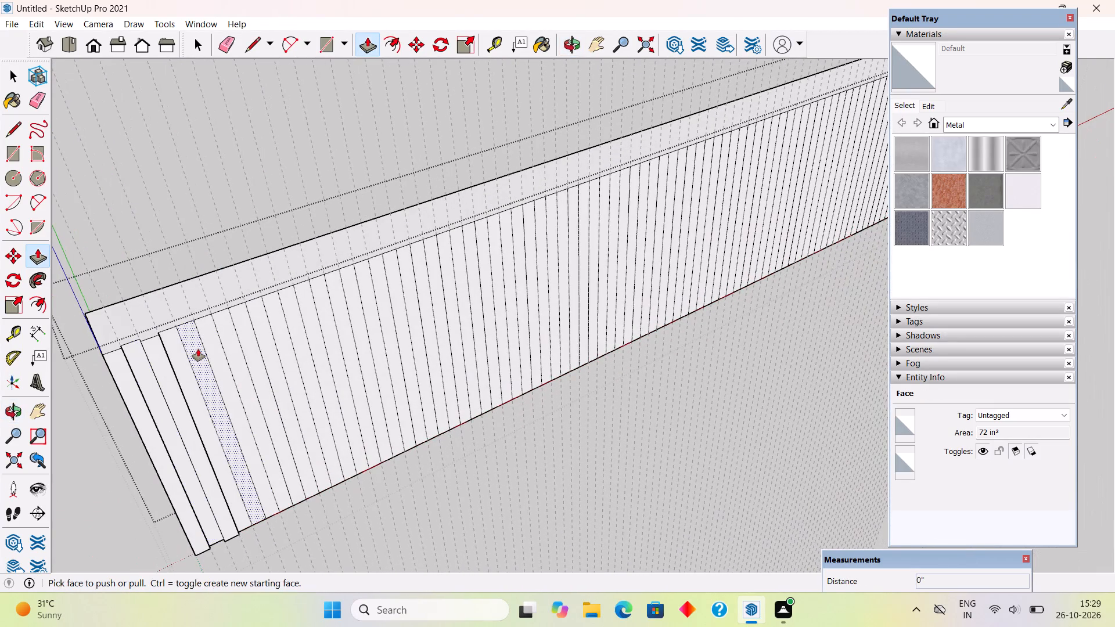
double_click(198, 349)
double_click(223, 333)
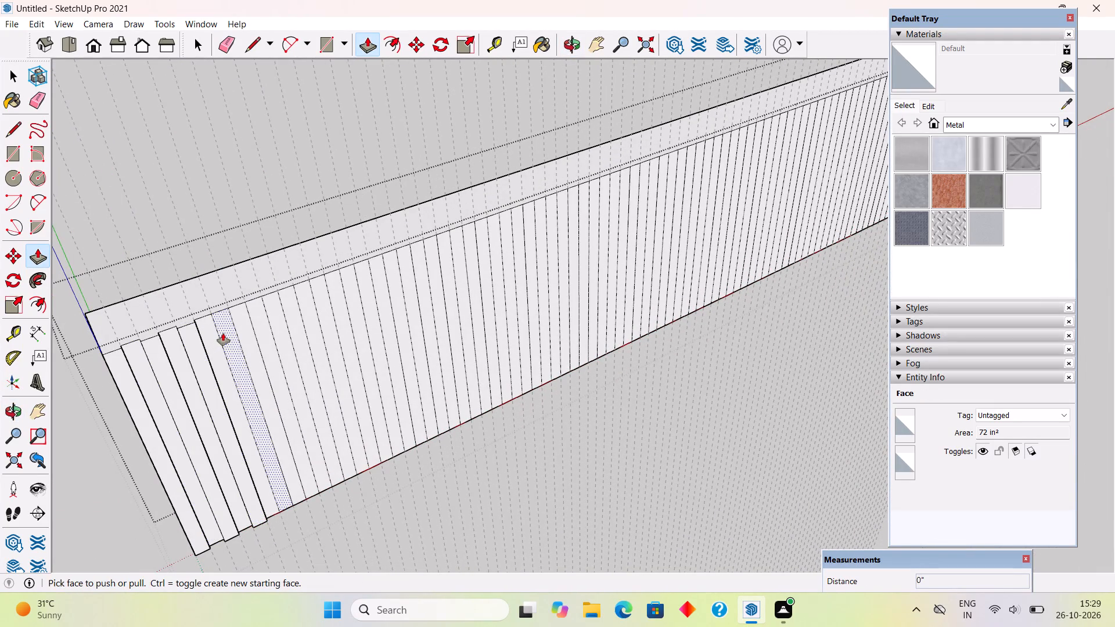
double_click(251, 320)
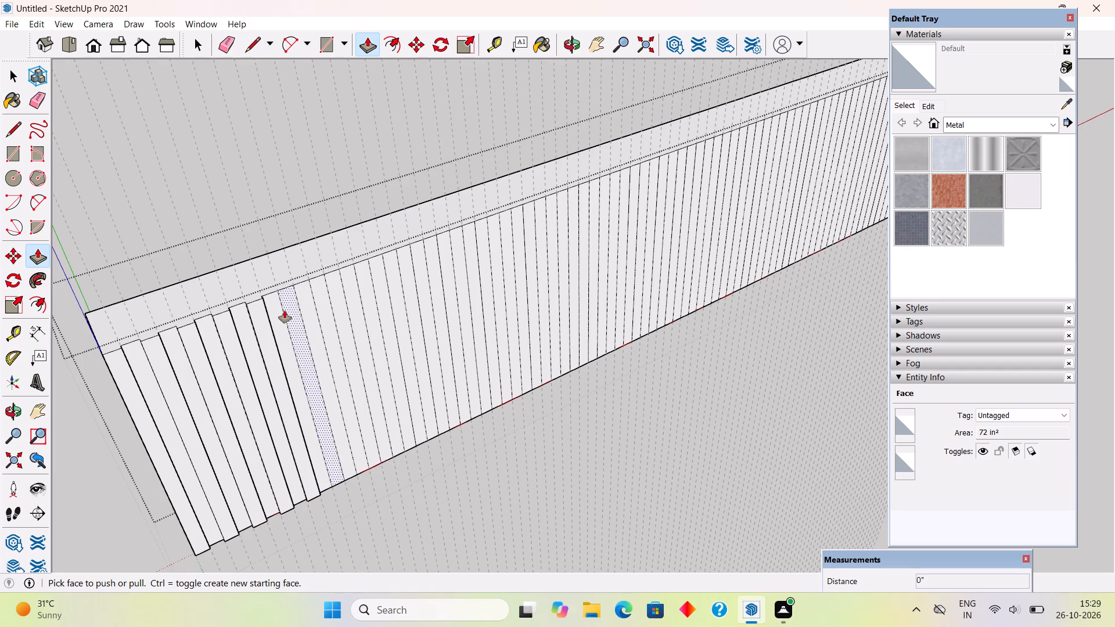
double_click(285, 311)
double_click(319, 298)
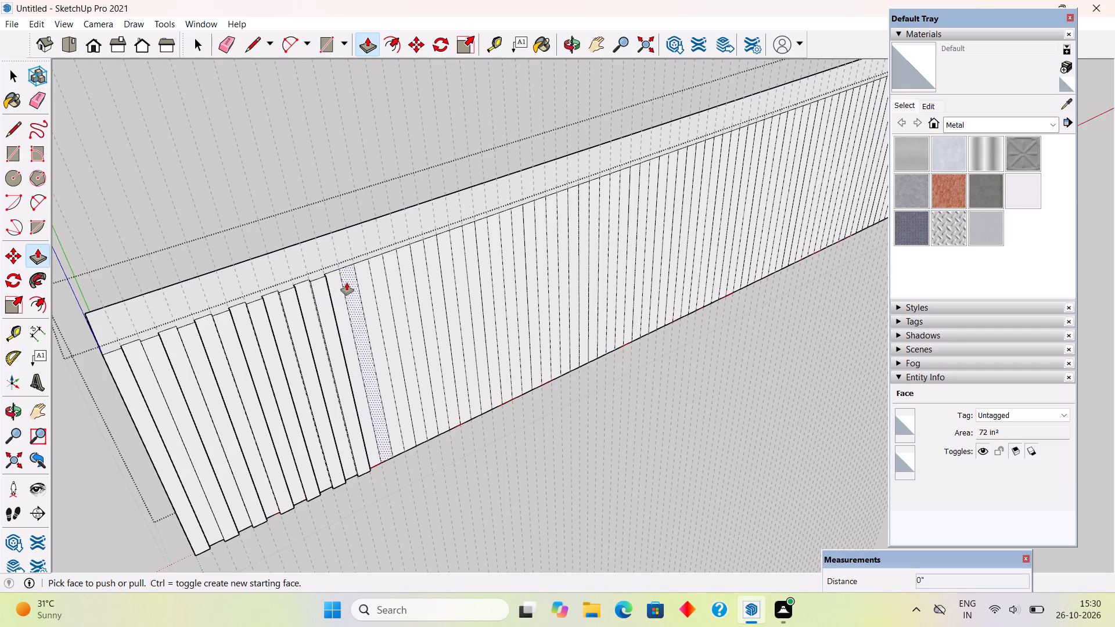
Raise eight more alternate strips by the same 1/2", continuing along the parapet wall's front face.
double_click(348, 282)
double_click(375, 276)
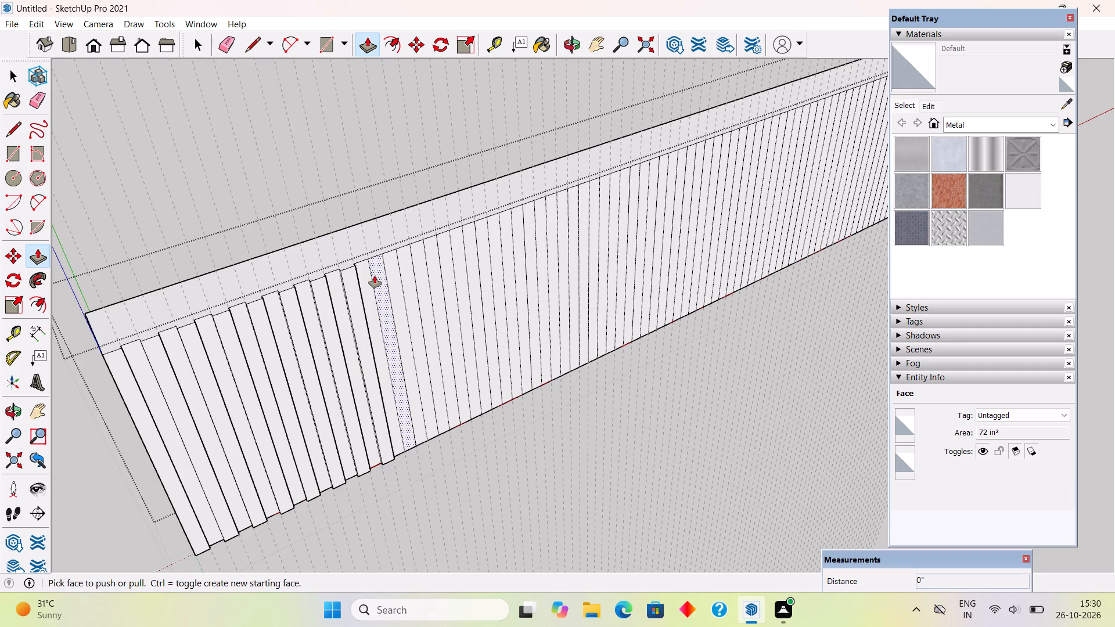
double_click(402, 266)
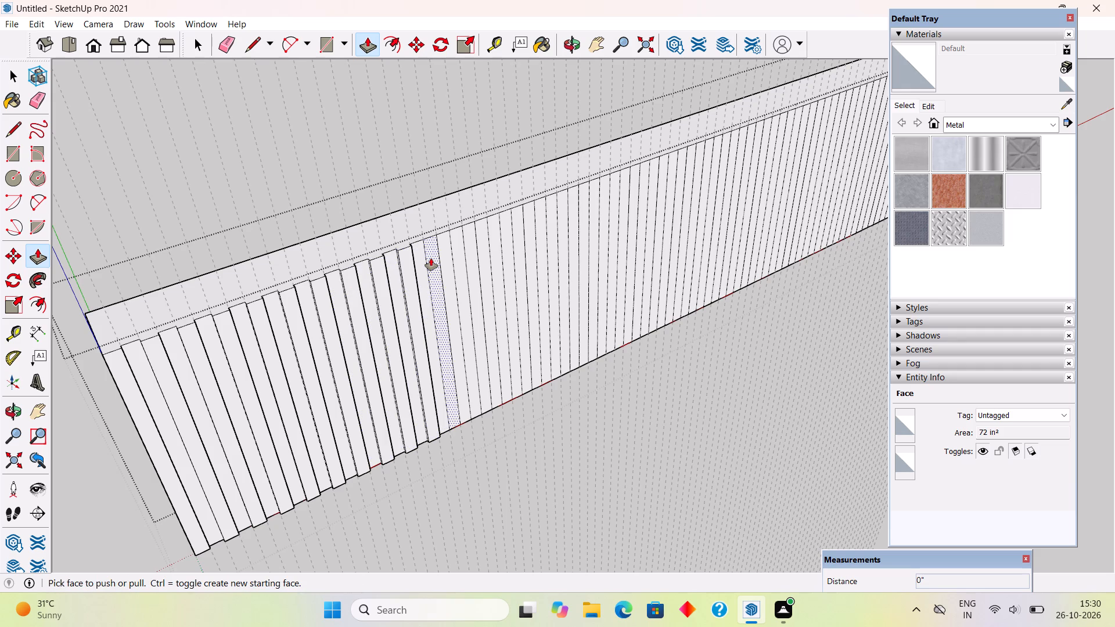
double_click(431, 258)
double_click(462, 246)
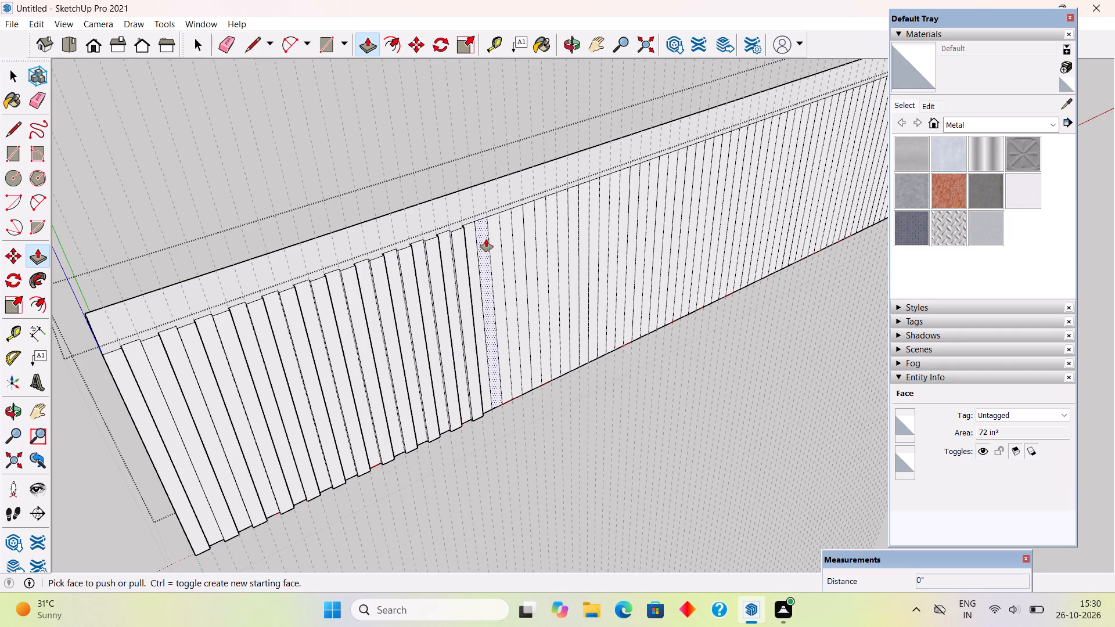
double_click(487, 239)
double_click(506, 234)
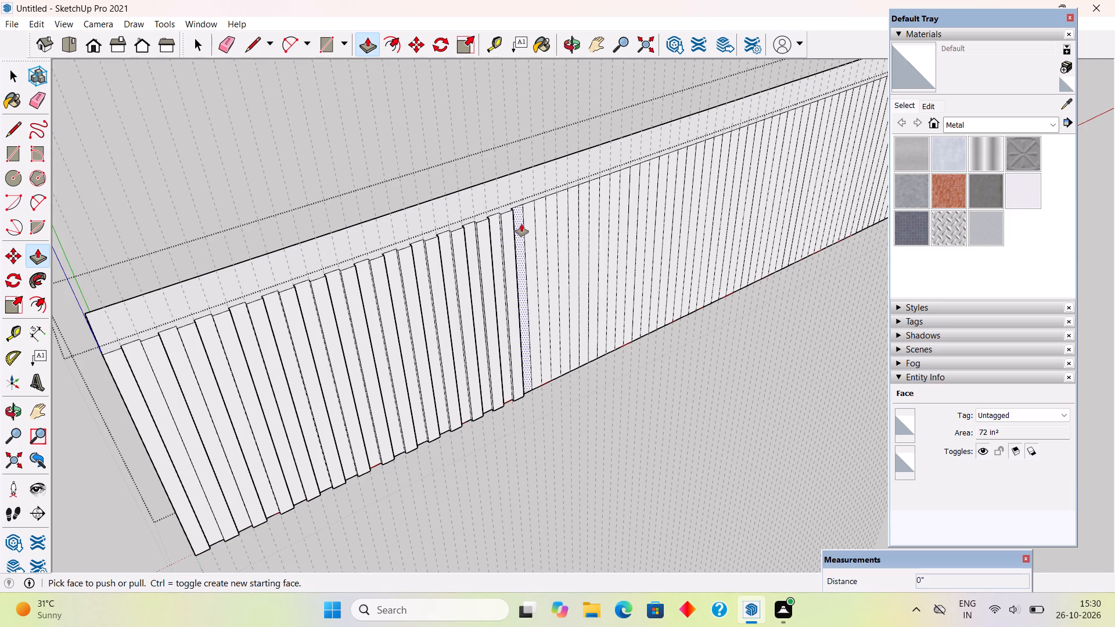
double_click(530, 219)
Extrude five more alternate strips outward by the same 1/2", following the last raised rib.
middle_click_drag(506, 258, 441, 302)
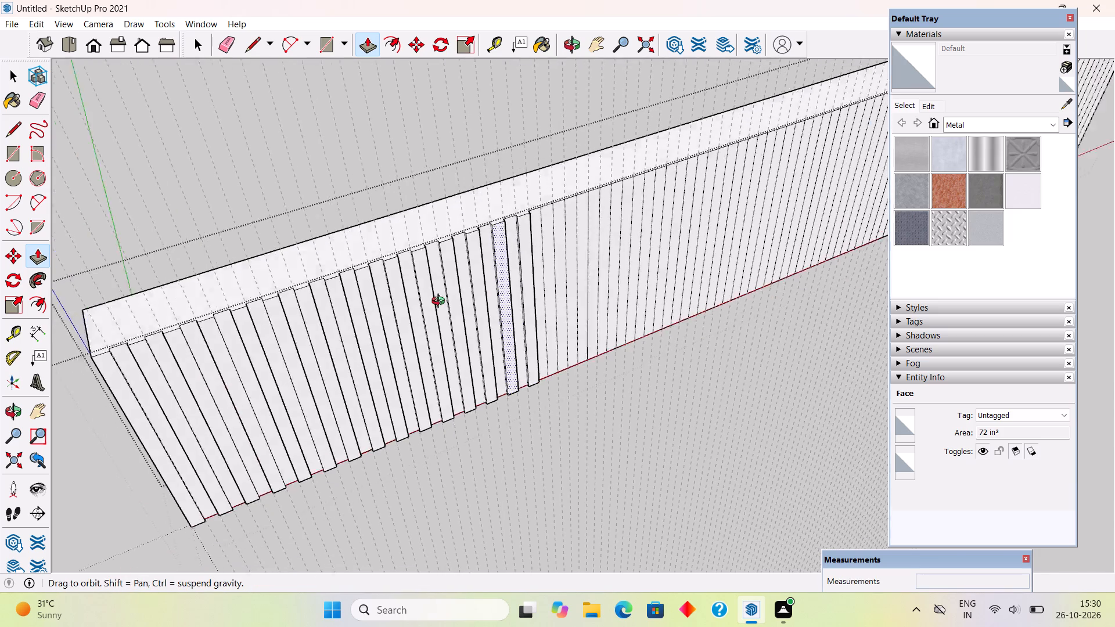
middle_click_drag(441, 302, 294, 333)
scroll(528, 222, "up", 2)
middle_click_drag(538, 232, 757, 317)
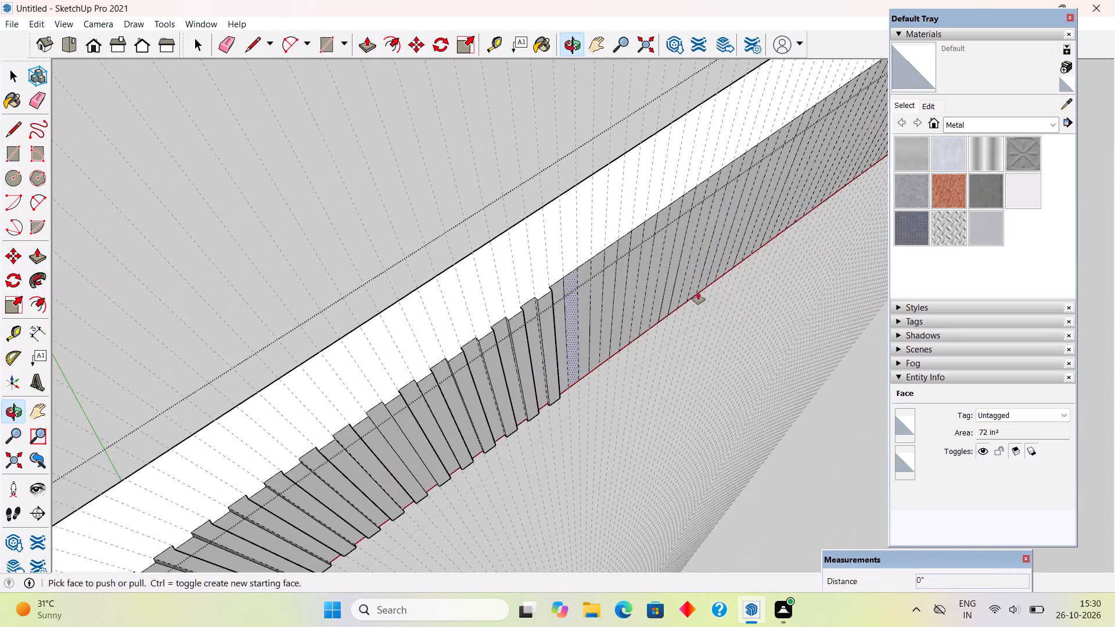
scroll(569, 293, "up", 3)
double_click(569, 293)
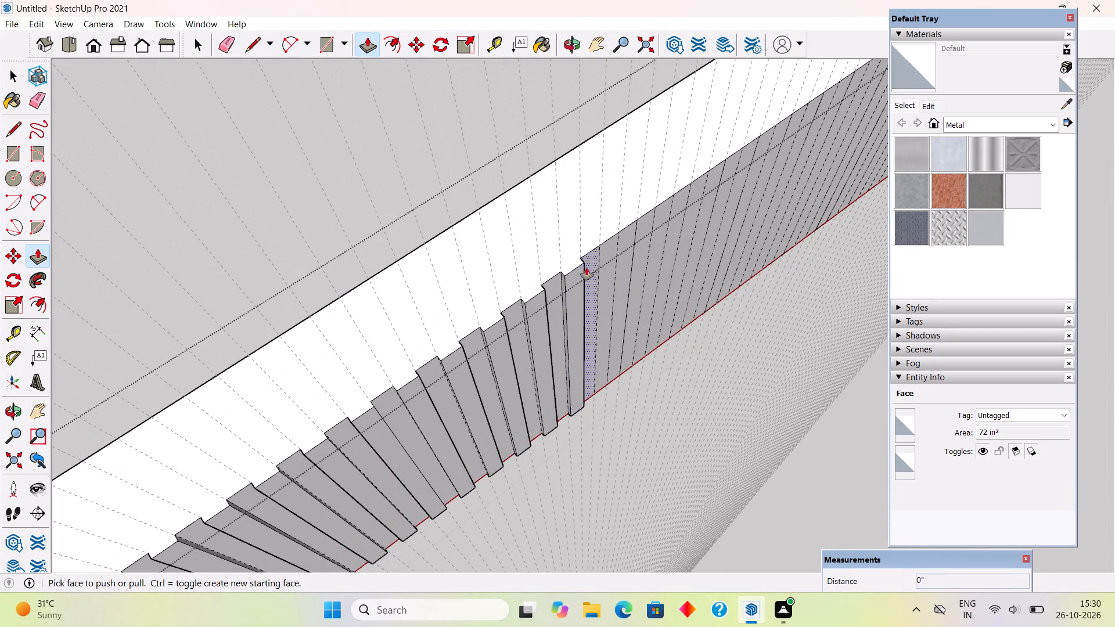
double_click(605, 256)
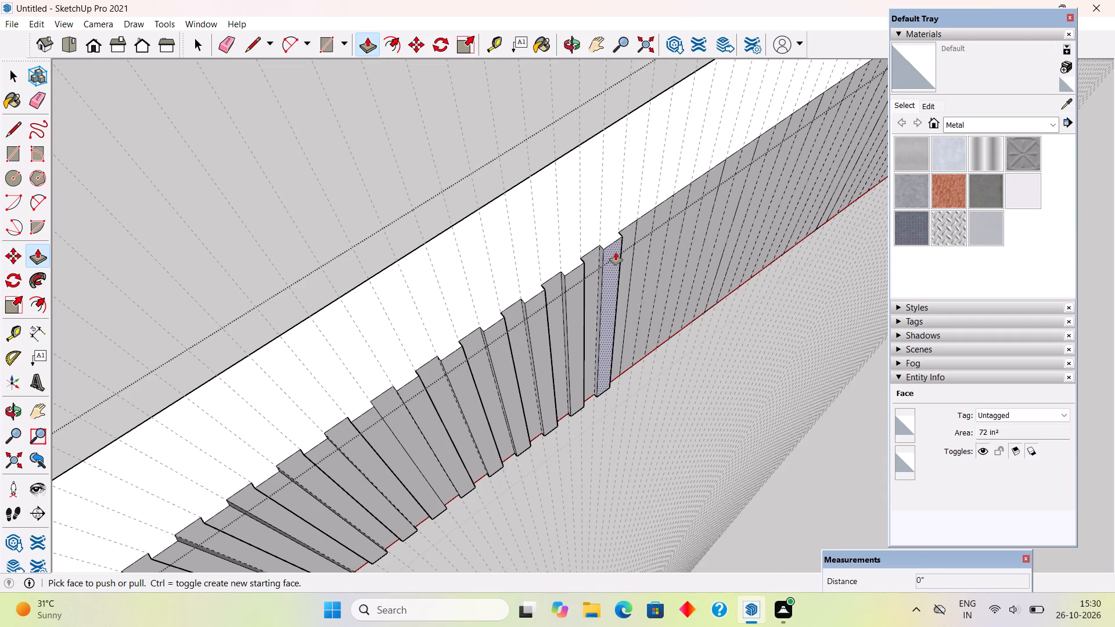
double_click(643, 234)
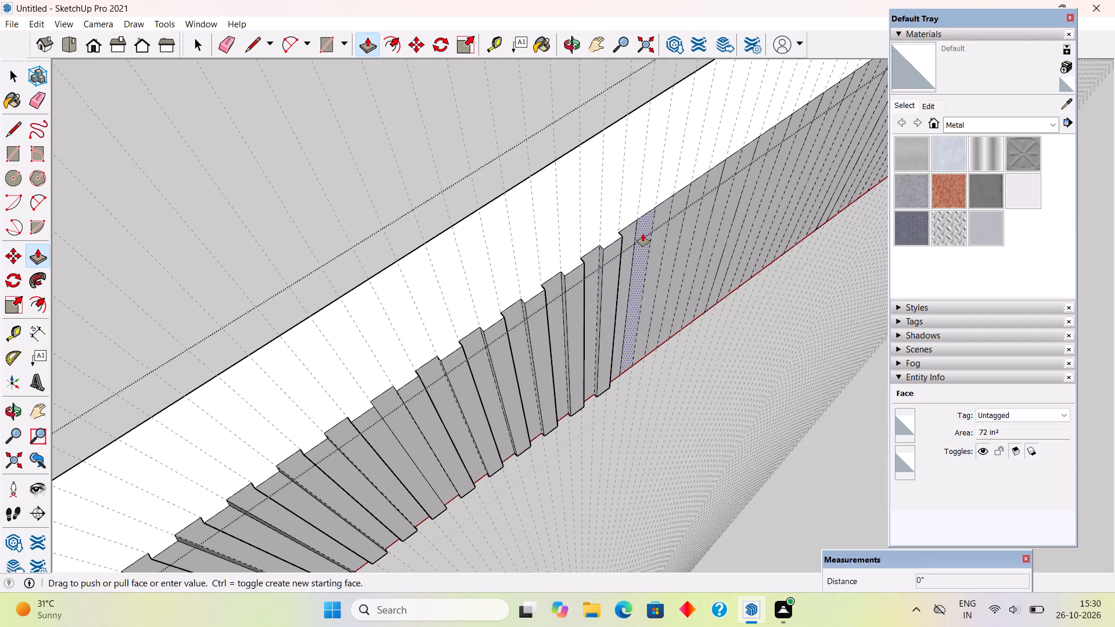
double_click(676, 203)
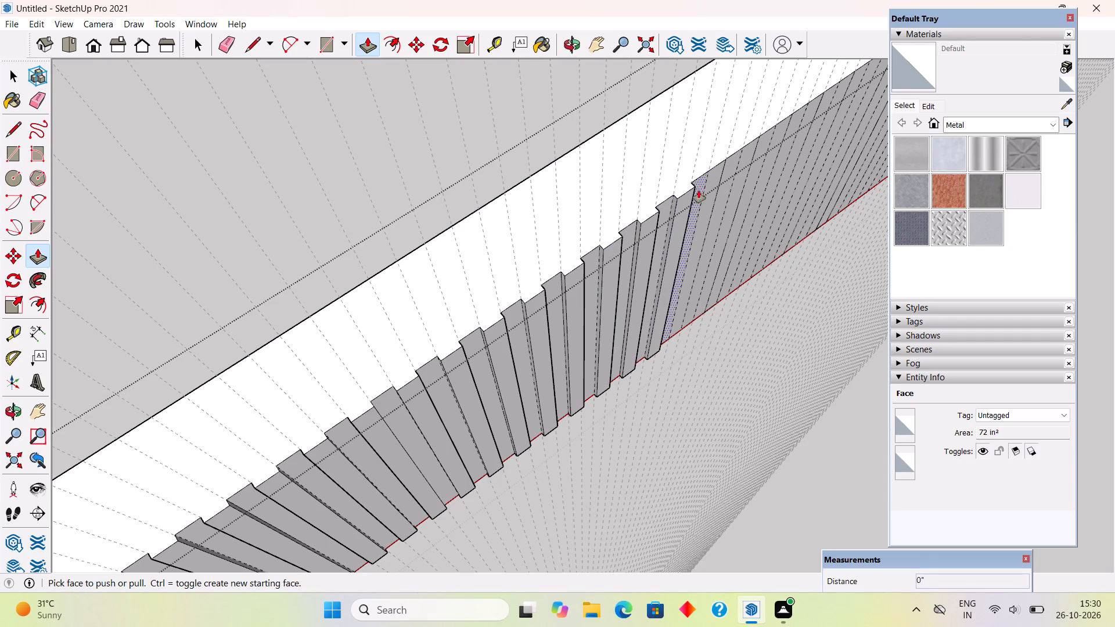
double_click(713, 183)
Push/Pull six further alternate strips outward by the same 1/2", continuing toward the parapet wall's still-flat end.
middle_click_drag(641, 258, 437, 264)
scroll(434, 261, "down", 9)
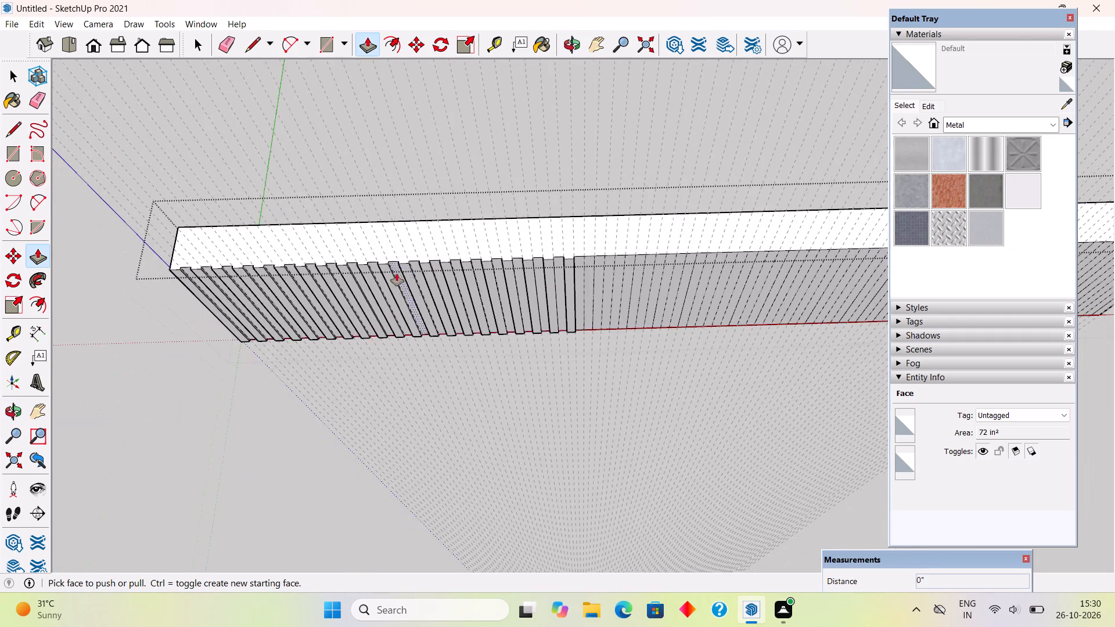
scroll(382, 301, "down", 5)
middle_click_drag(602, 348, 783, 303)
scroll(762, 247, "up", 4)
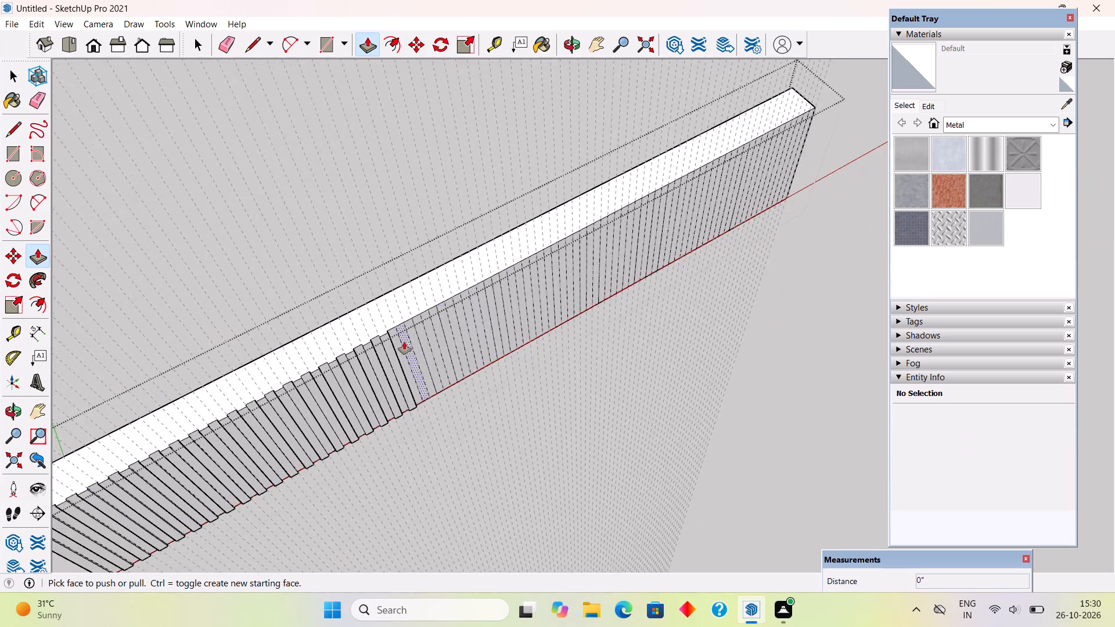
scroll(404, 342, "up", 8)
double_click(403, 339)
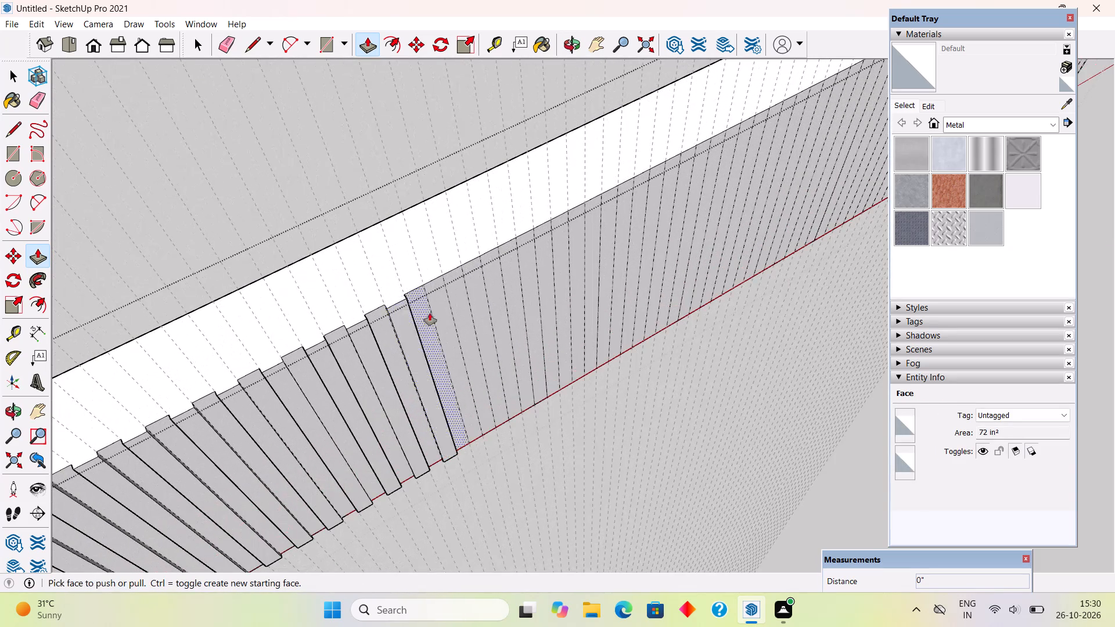
double_click(437, 306)
double_click(482, 293)
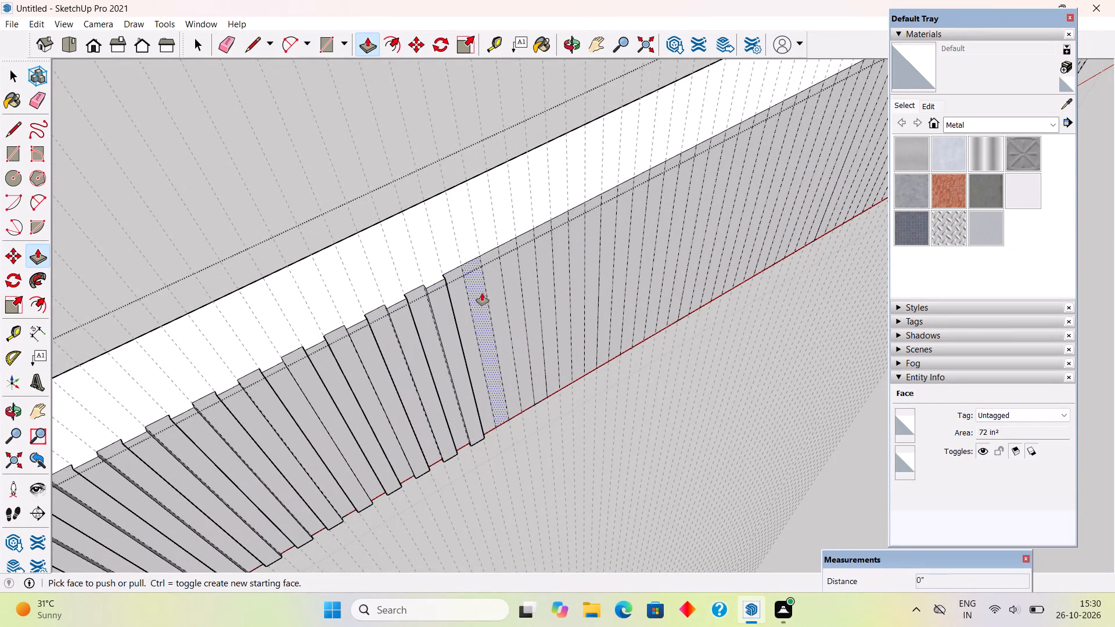
double_click(507, 279)
double_click(542, 257)
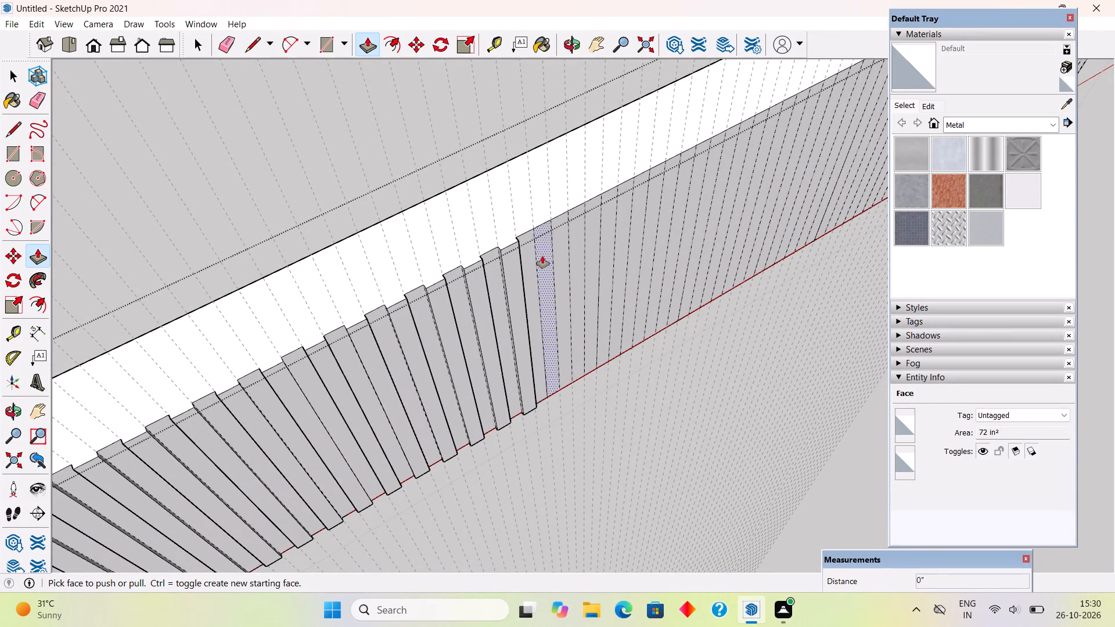
double_click(577, 235)
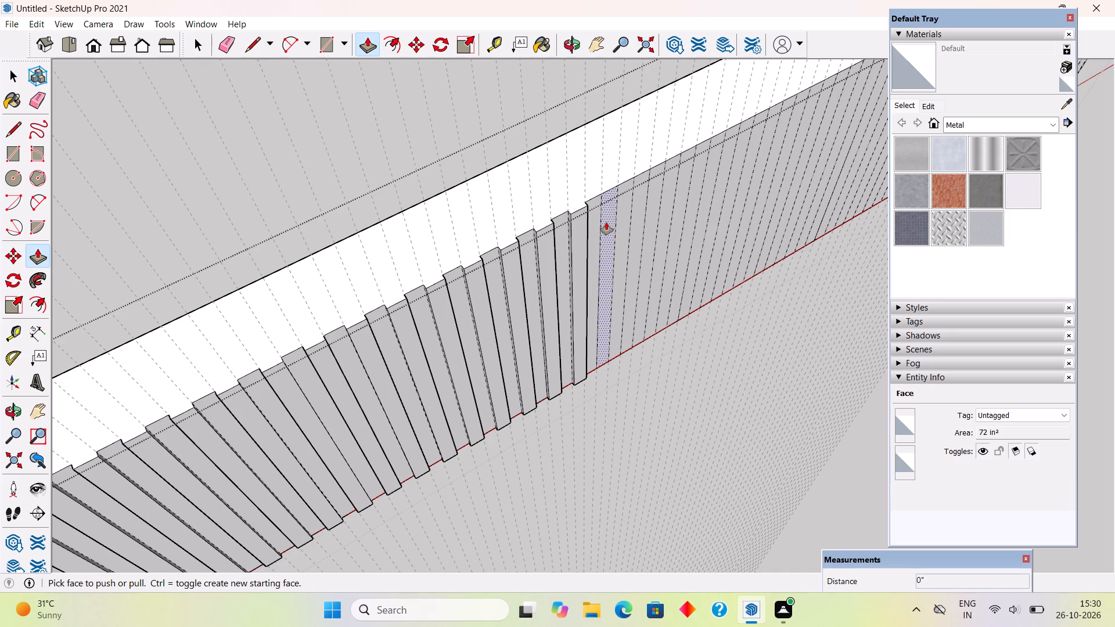
Push/Pull nine more alternate strips of the parapet wall's front face outward by the same 1/2", following the last raised rib.
double_click(606, 222)
double_click(638, 204)
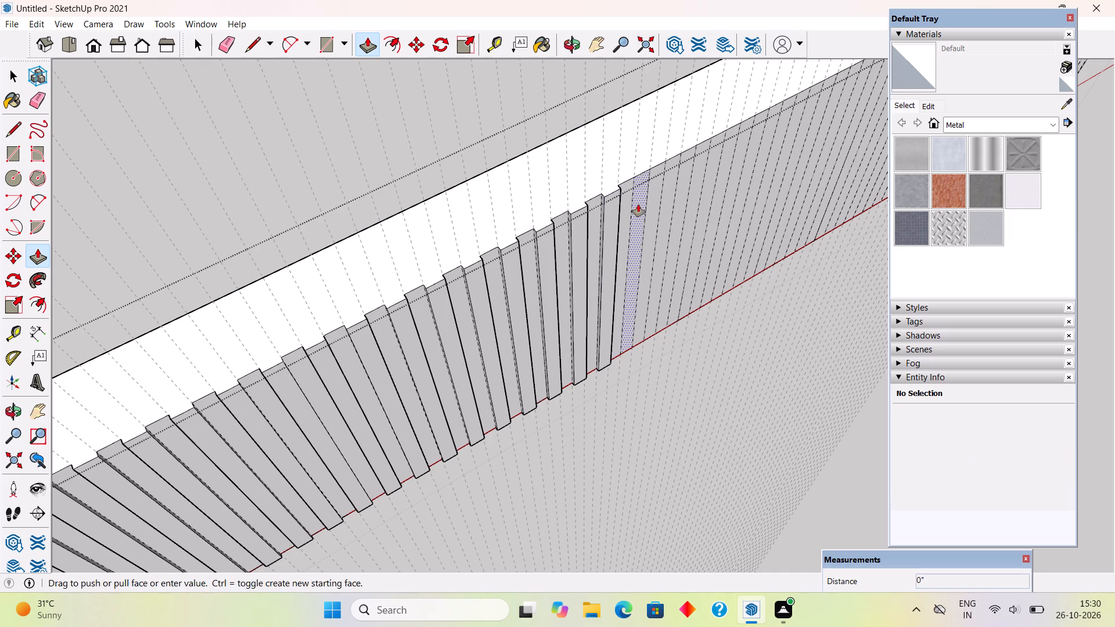
double_click(668, 181)
middle_click_drag(557, 230, 447, 250)
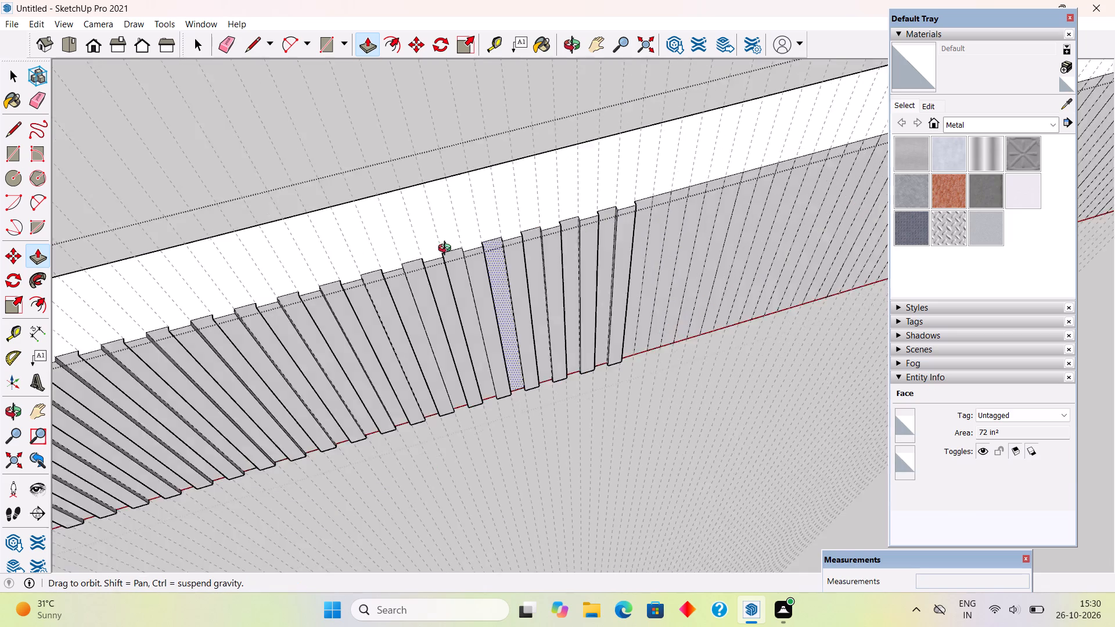
middle_click_drag(447, 250, 343, 243)
scroll(343, 243, "down", 3)
middle_click_drag(356, 255, 559, 278)
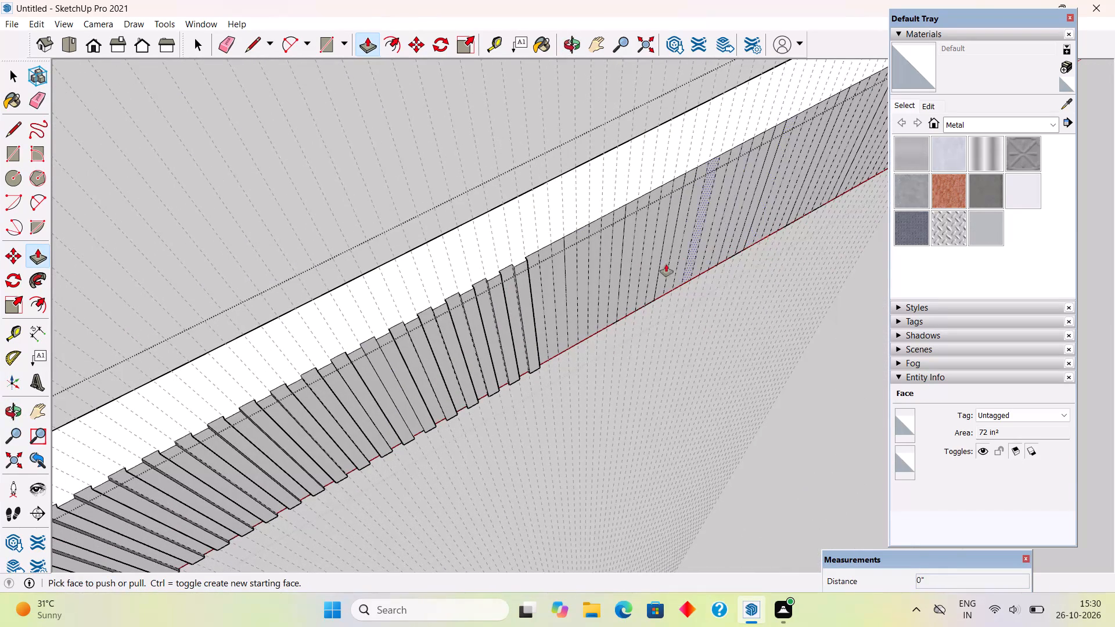
double_click(548, 273)
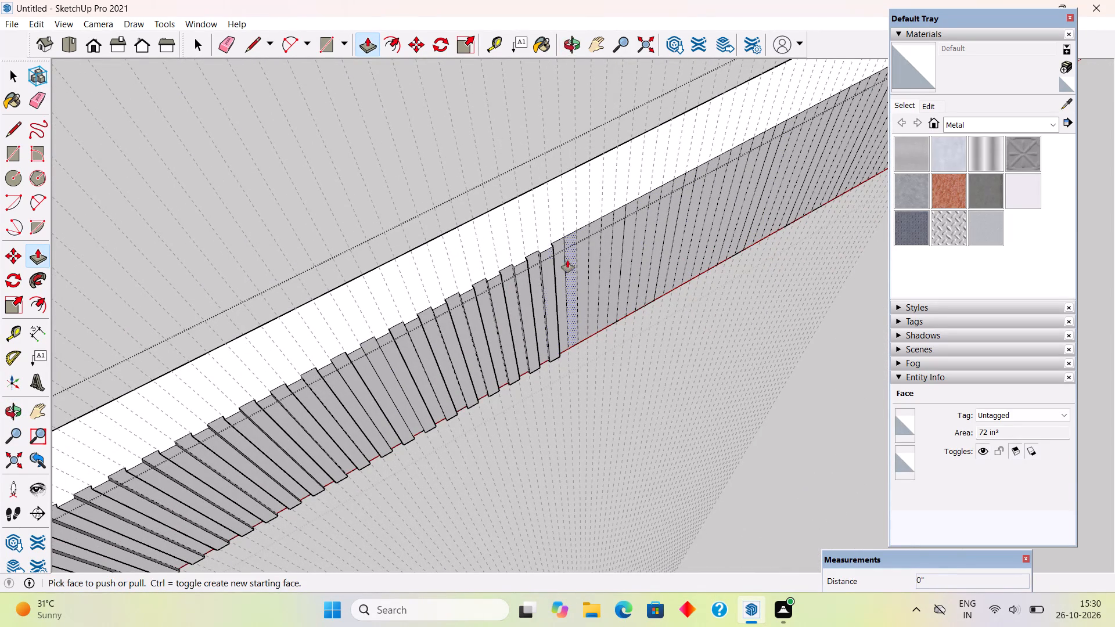
double_click(572, 257)
double_click(595, 239)
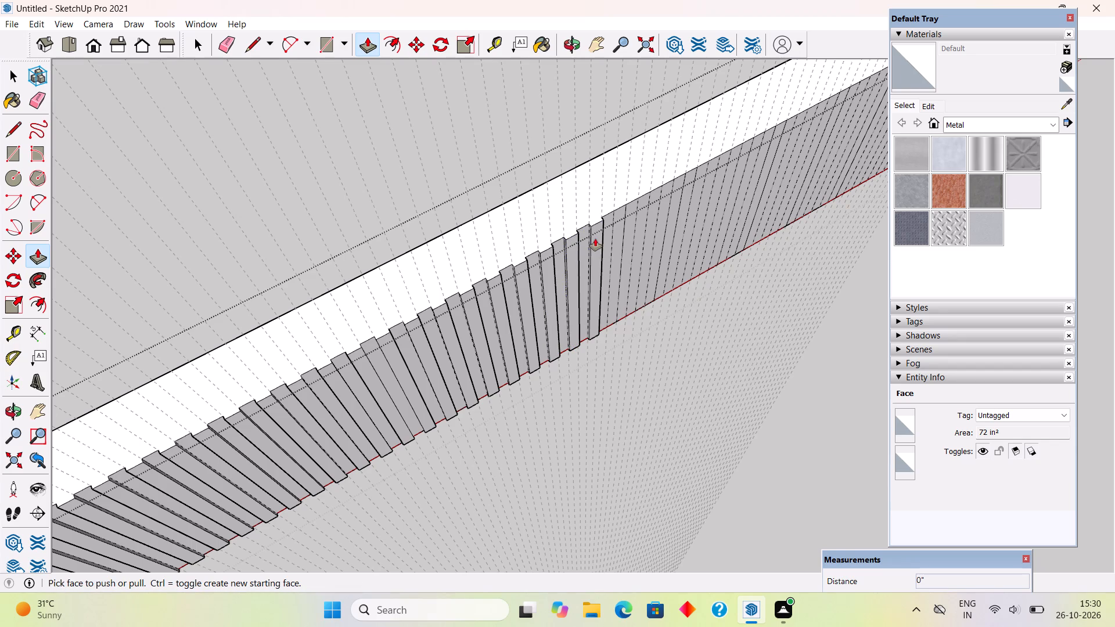
double_click(615, 230)
double_click(645, 211)
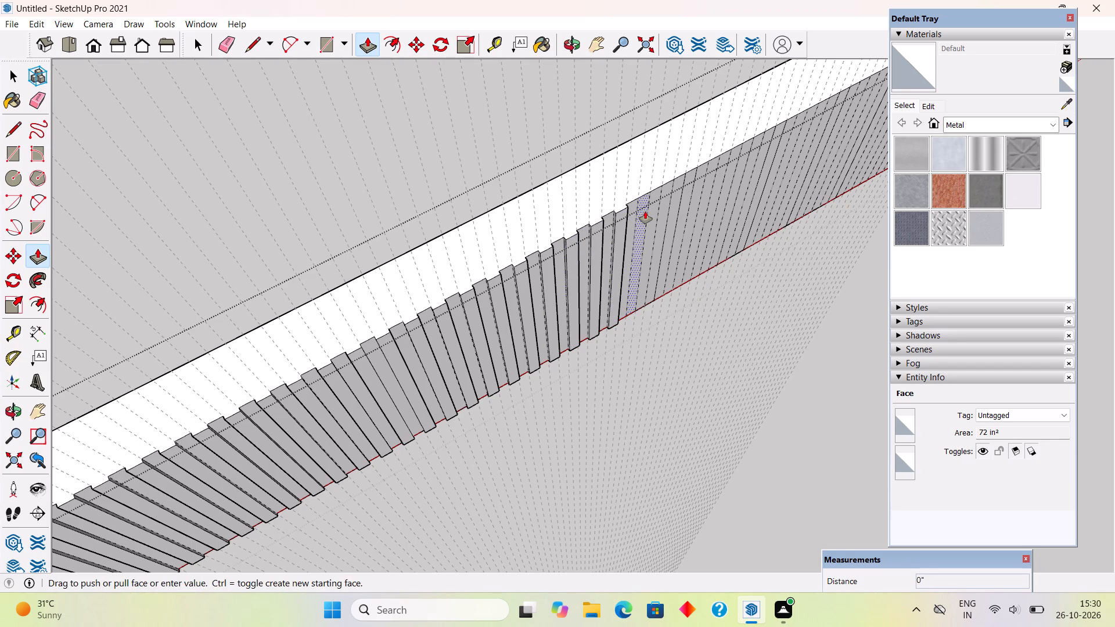
double_click(664, 192)
Raise the next six alternate strips by the same 1/2", continuing toward the parapet wall's flat end.
scroll(577, 273, "down", 7)
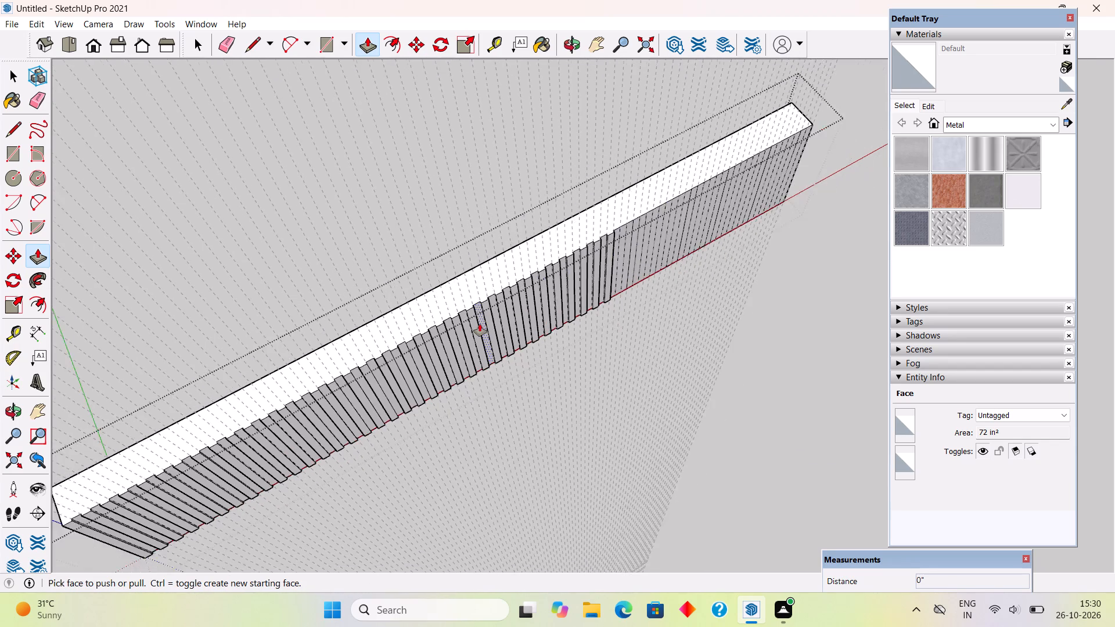
scroll(480, 324, "down", 1)
scroll(721, 238, "up", 5)
scroll(763, 186, "up", 3)
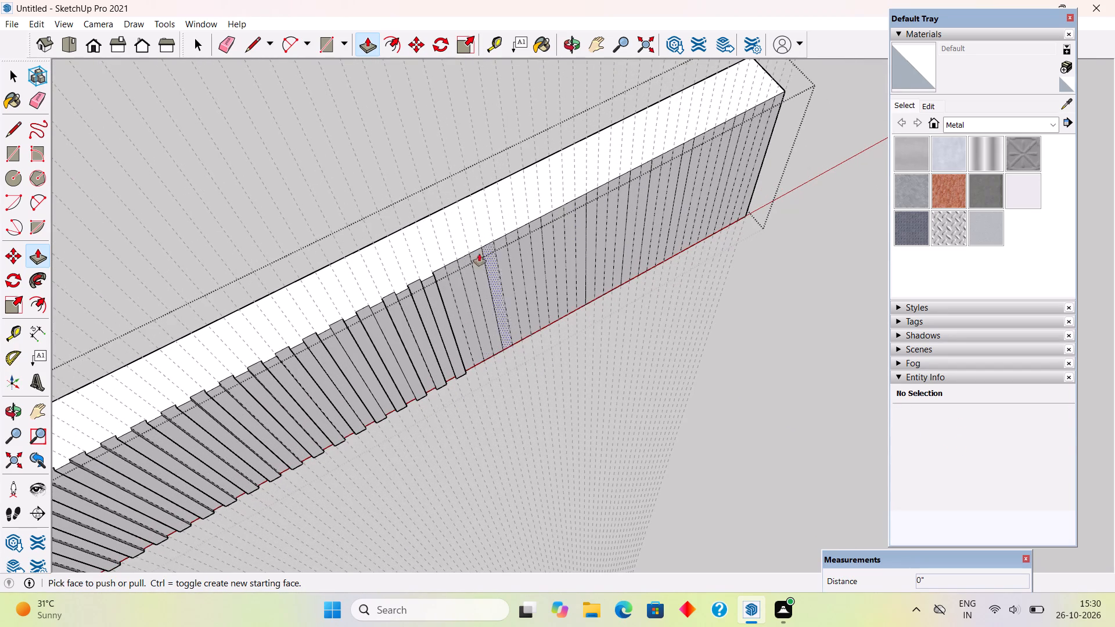
double_click(452, 273)
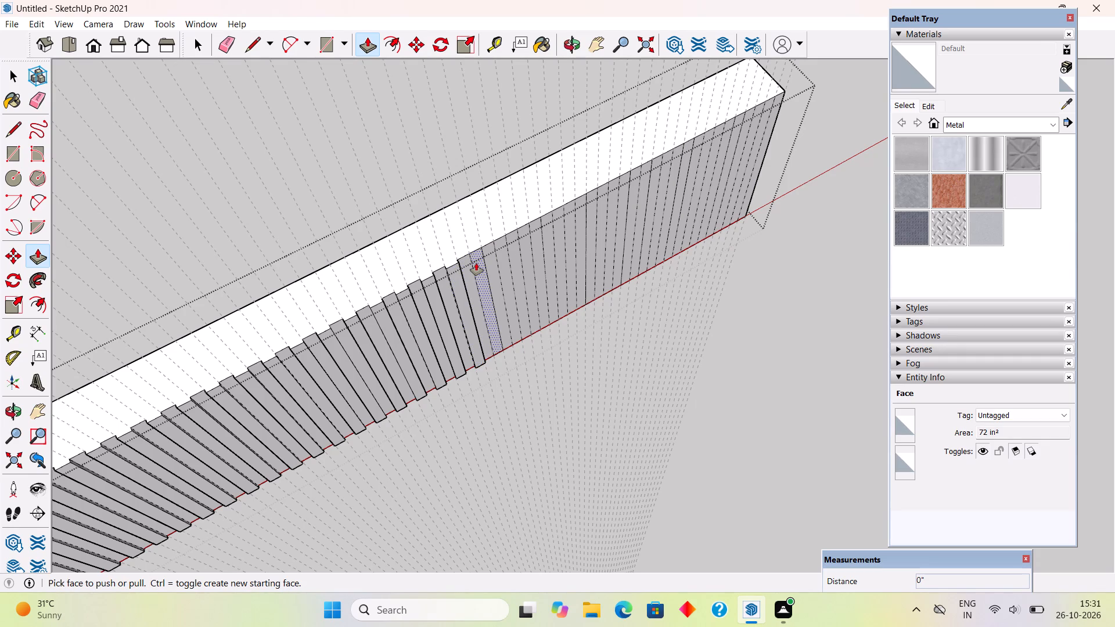
double_click(476, 263)
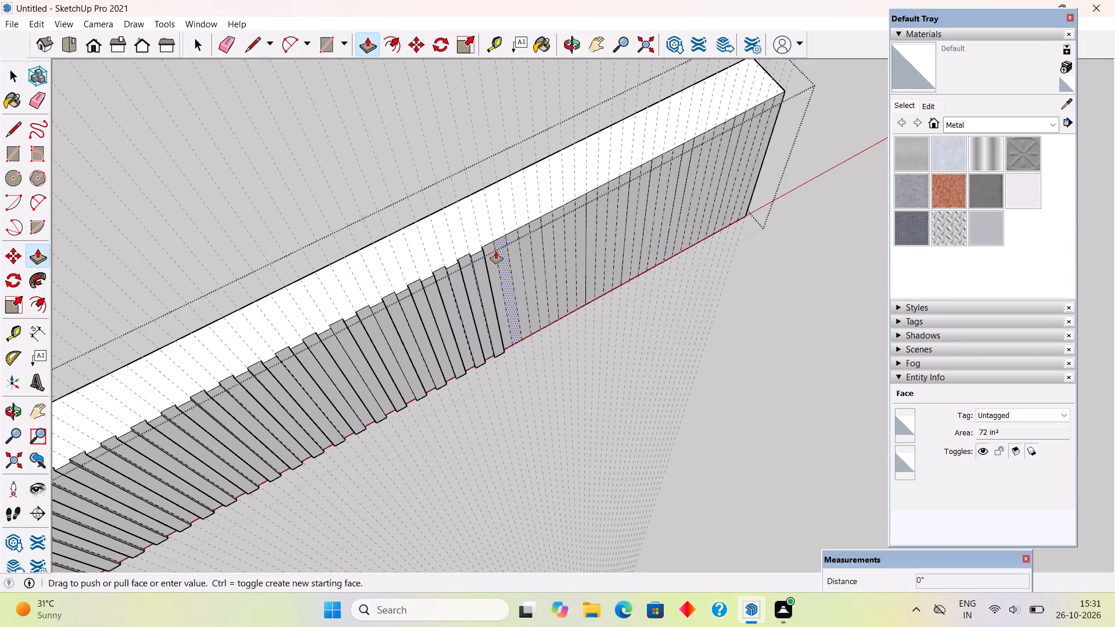
double_click(496, 251)
double_click(525, 243)
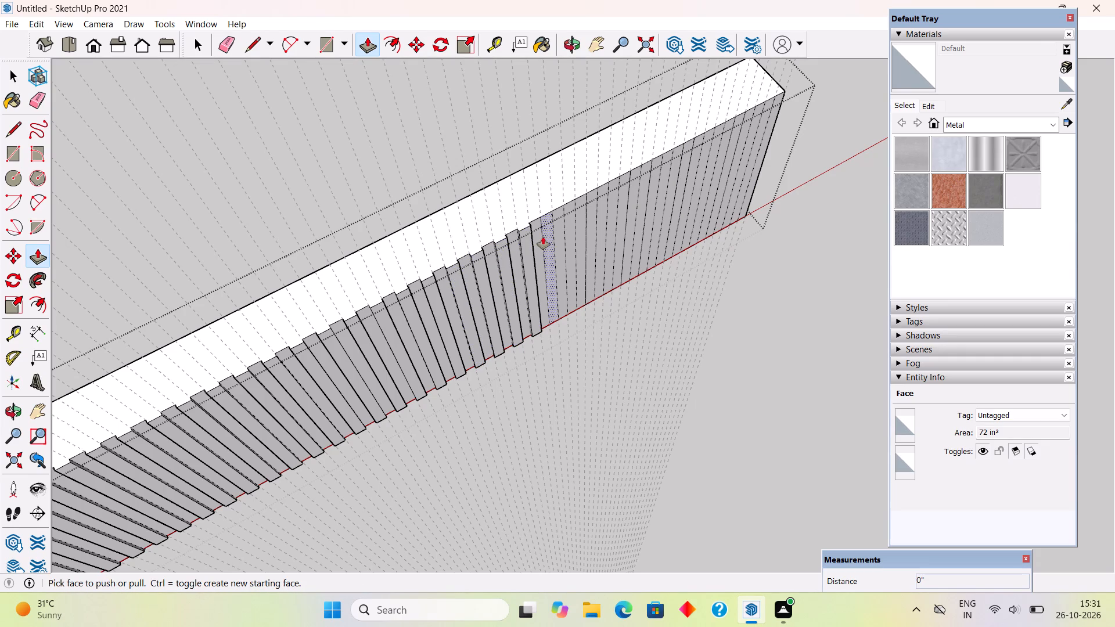
double_click(543, 237)
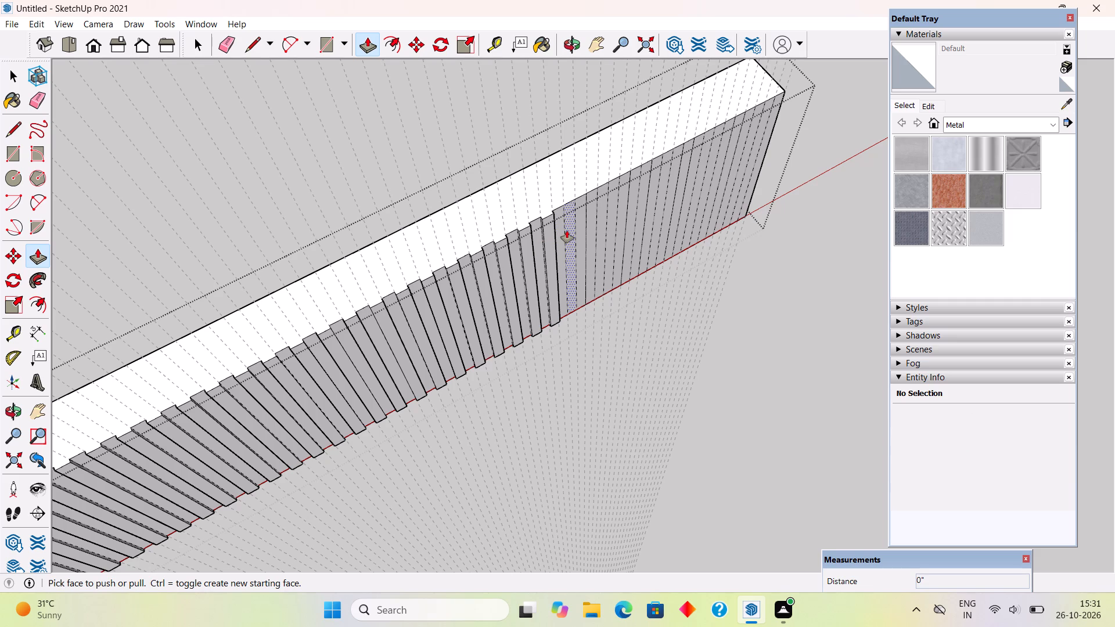
double_click(567, 230)
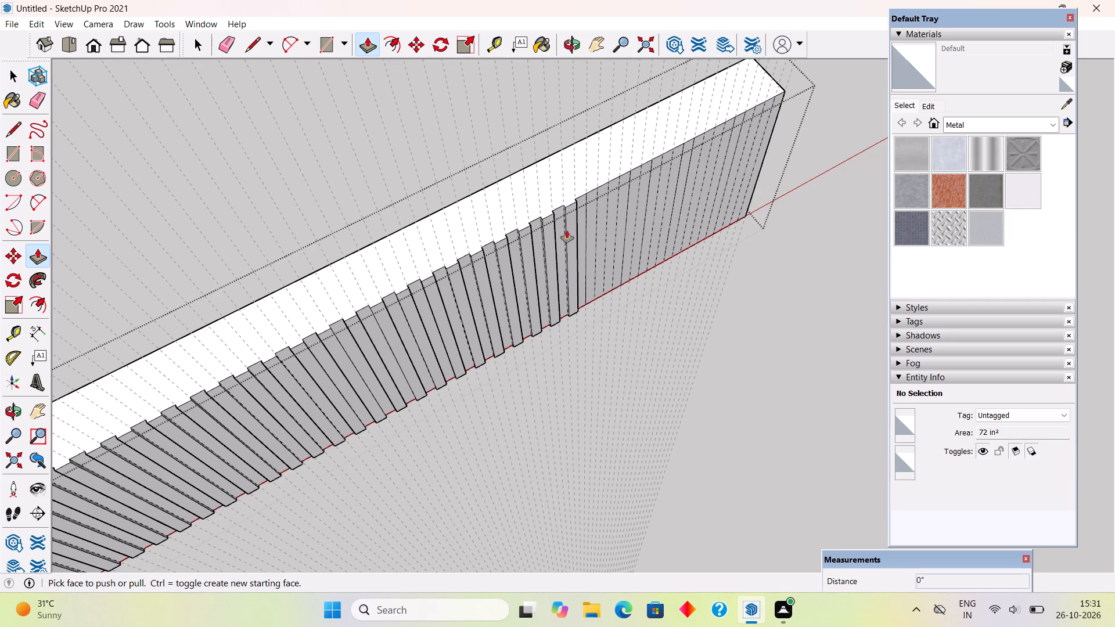
Extrude six further alternate strips of the front face outward by the same 1/2".
double_click(595, 214)
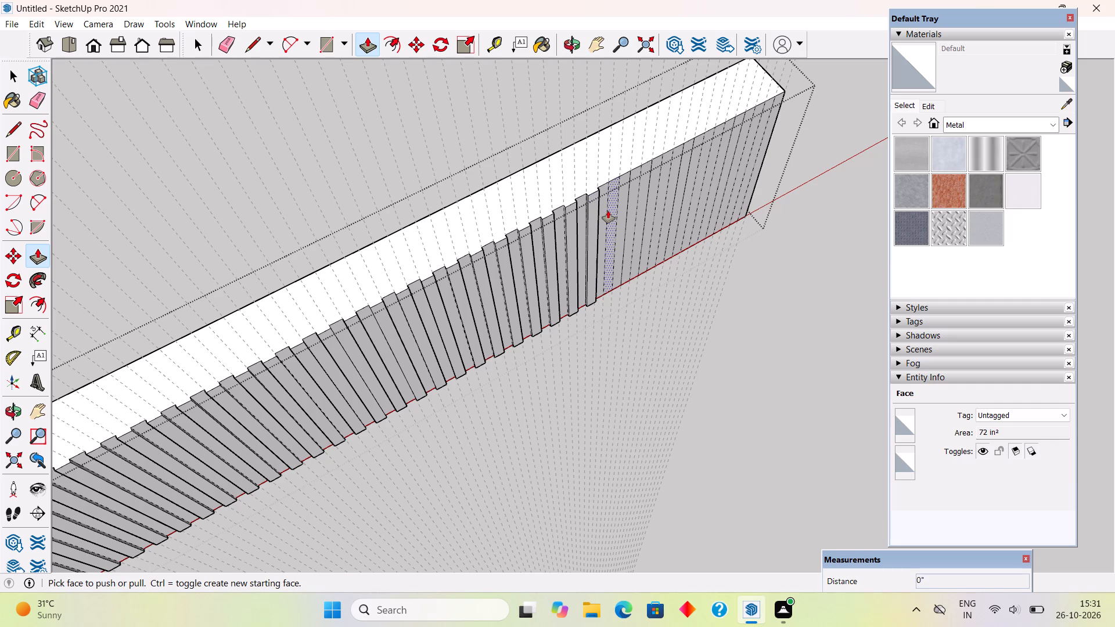
double_click(608, 210)
double_click(628, 204)
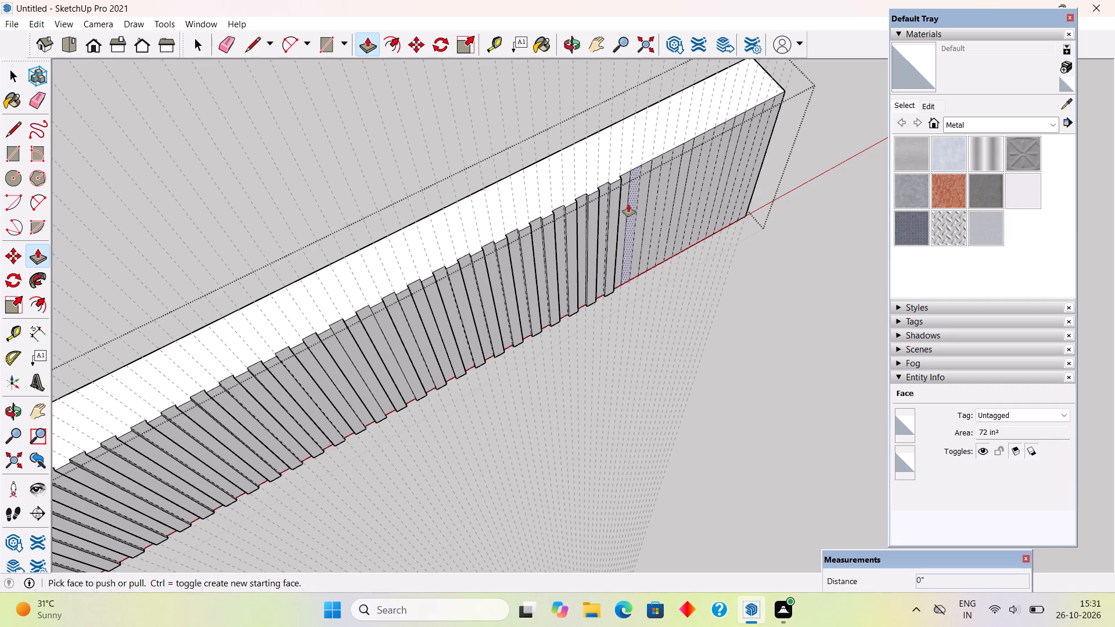
double_click(651, 193)
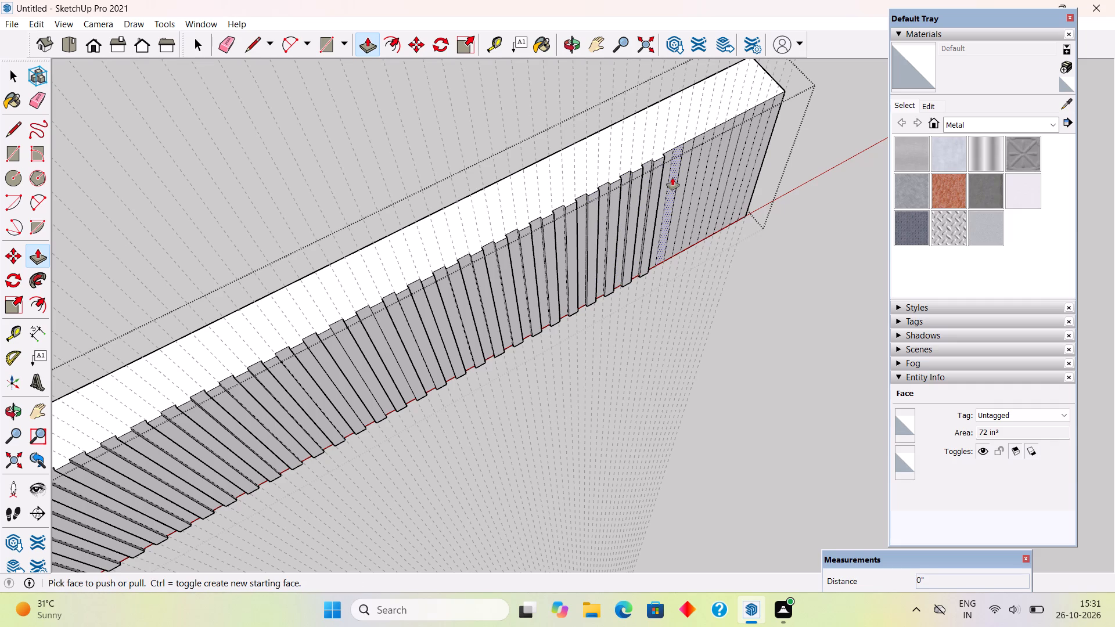
double_click(672, 178)
double_click(696, 145)
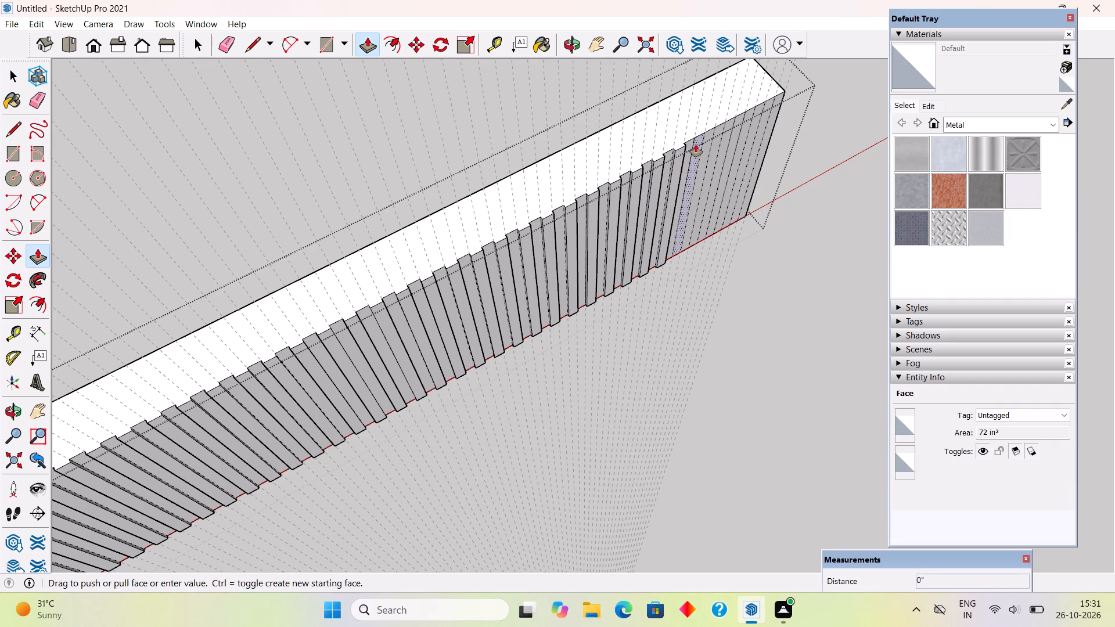
Raise the last four alternate strips by 1/2" up to the parapet wall's end edge and exit the wall group.
scroll(778, 100, "up", 9)
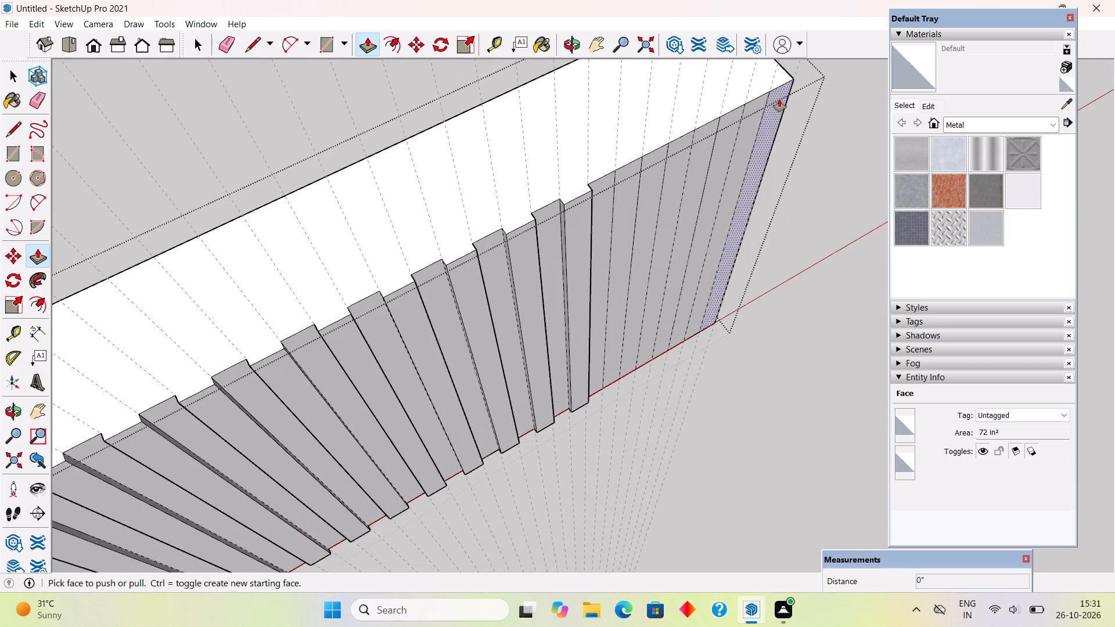
double_click(626, 187)
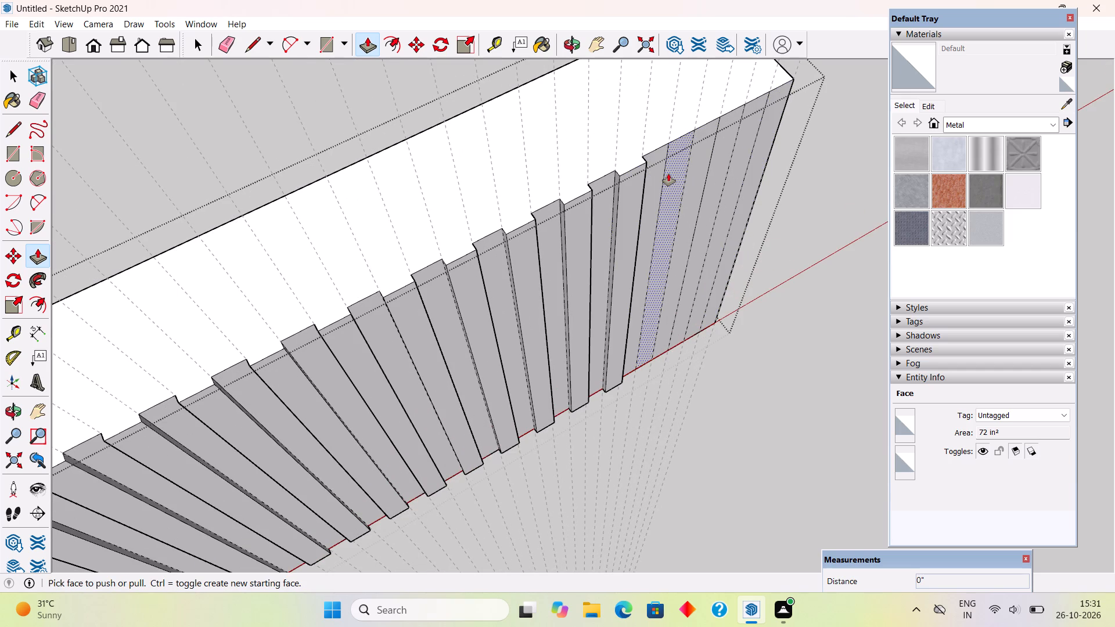
double_click(668, 174)
double_click(716, 150)
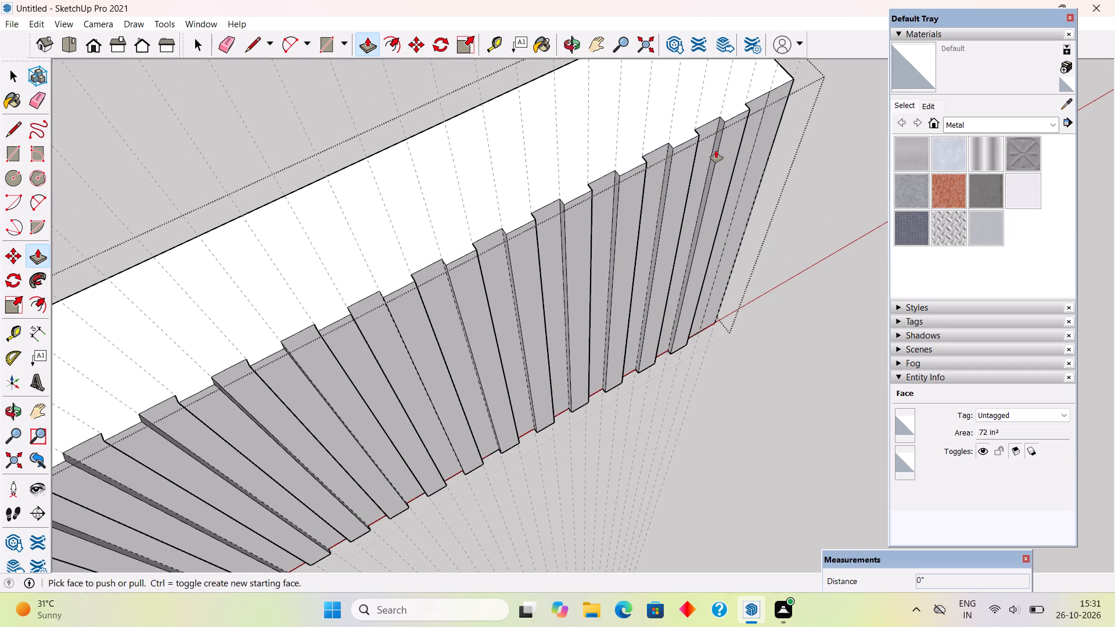
double_click(768, 137)
scroll(758, 165, "down", 14)
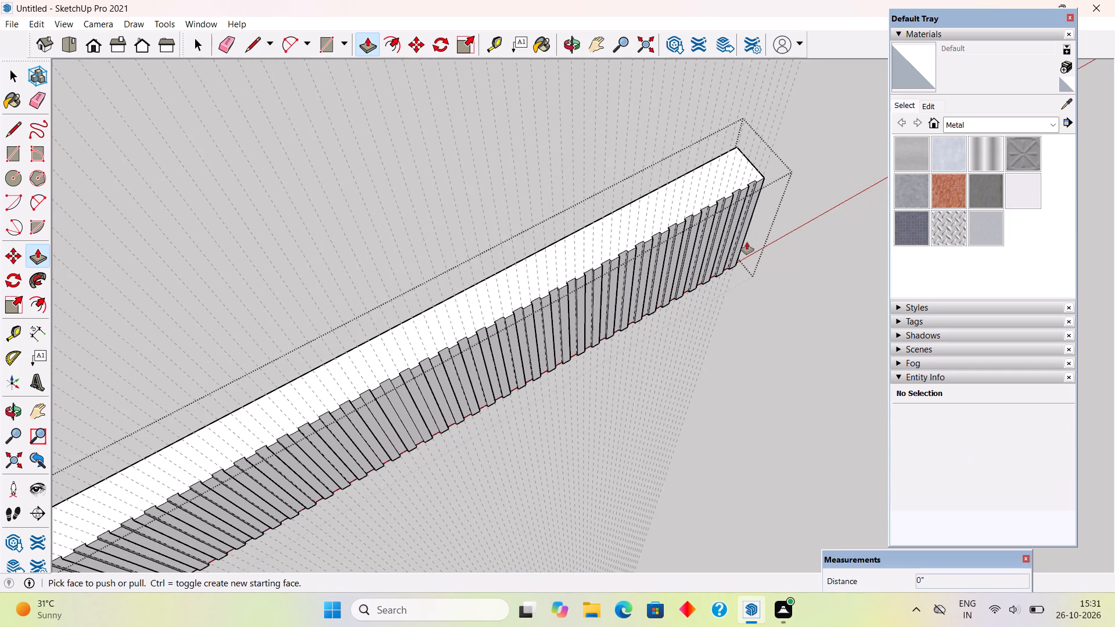
key("space")
left_click(787, 250)
Delete all the construction guides around the ribbed parapet wall.
scroll(787, 250, "down", 6)
middle_click_drag(754, 316, 715, 228)
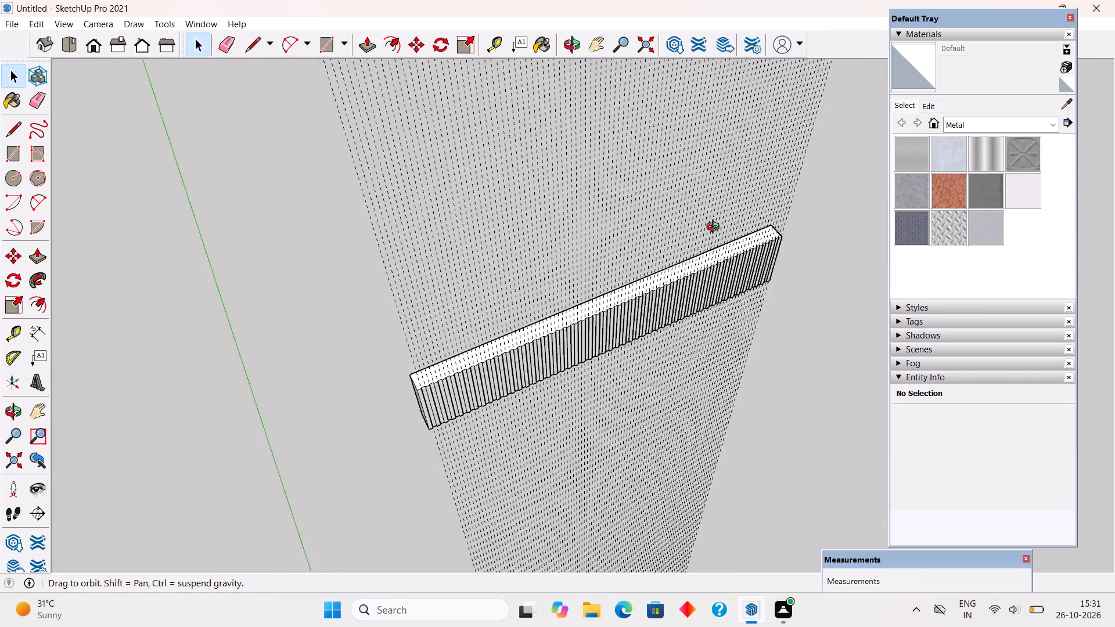
middle_click_drag(715, 228, 676, 161)
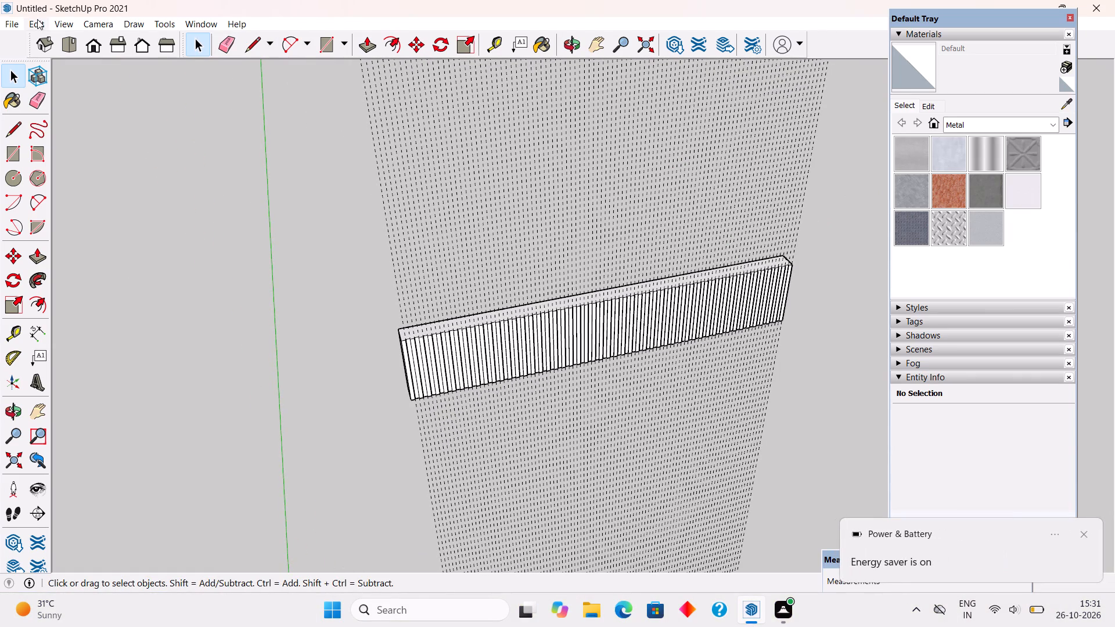
left_click(37, 19)
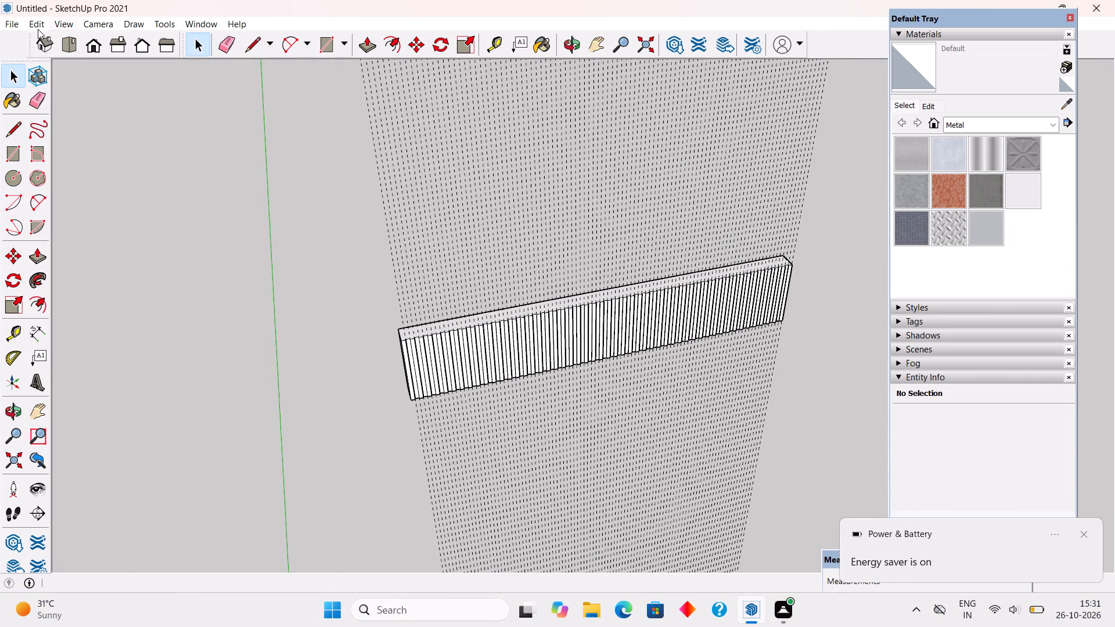
left_click(102, 152)
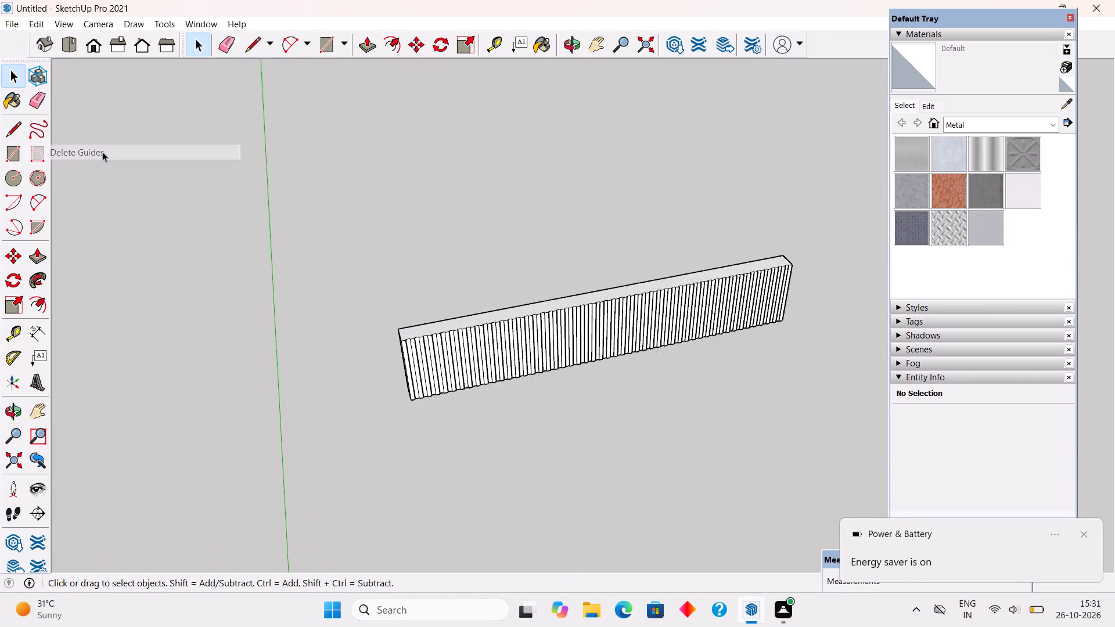
Unhide all the hidden geometry to bring back the rest of the house.
scroll(138, 215, "down", 5)
middle_click_drag(429, 321, 563, 157)
middle_click_drag(454, 329, 304, 379)
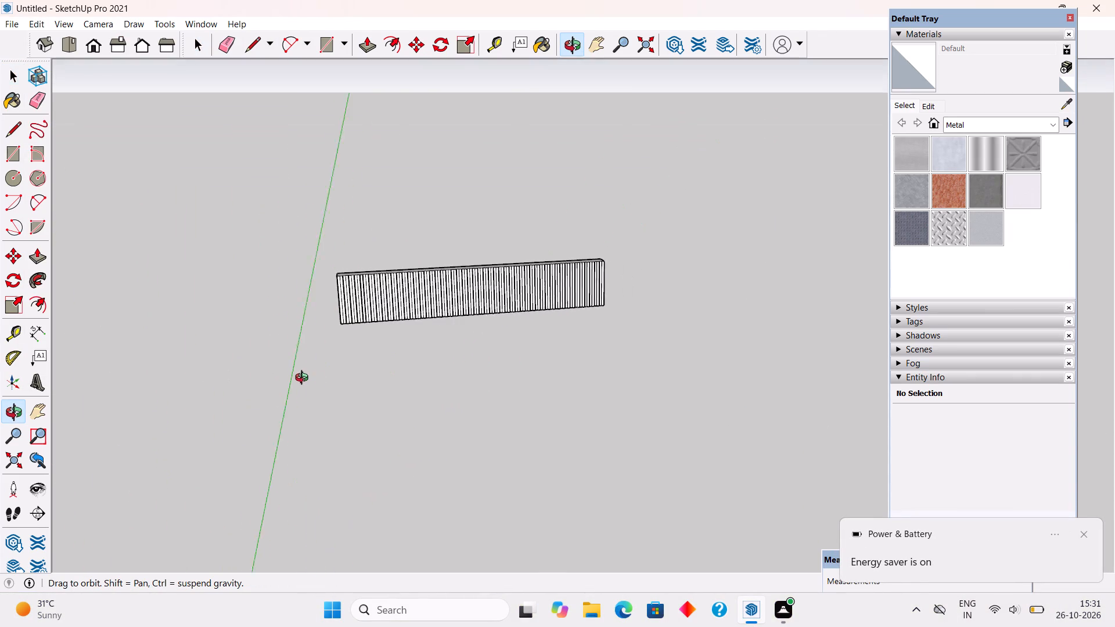
middle_click_drag(304, 379, 344, 383)
scroll(344, 383, "up", 3)
middle_click_drag(429, 401, 350, 394)
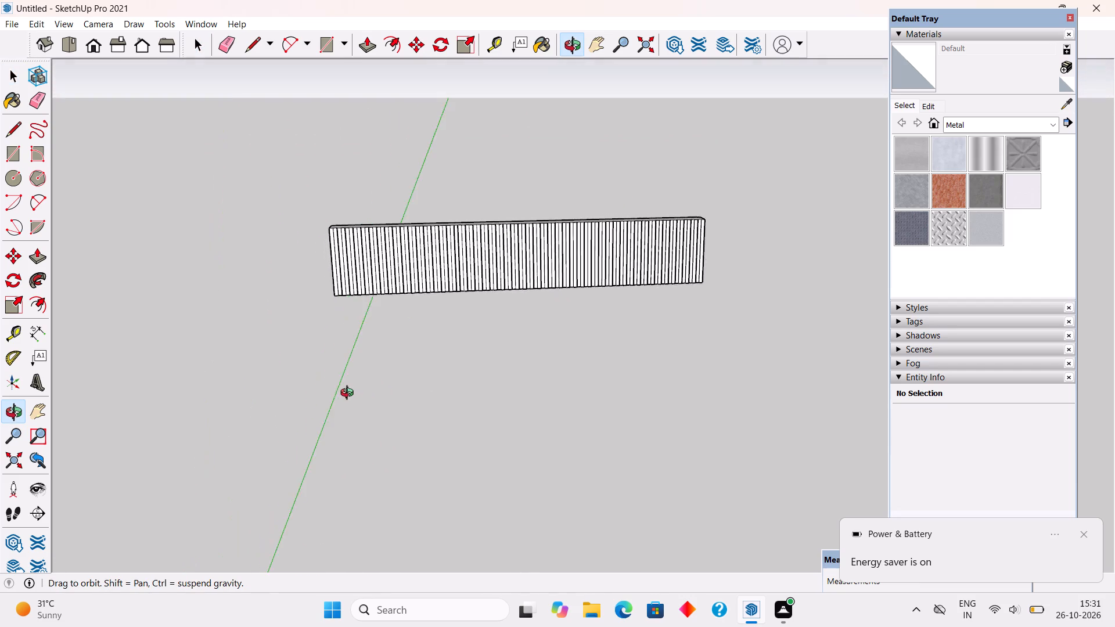
middle_click_drag(350, 394, 535, 391)
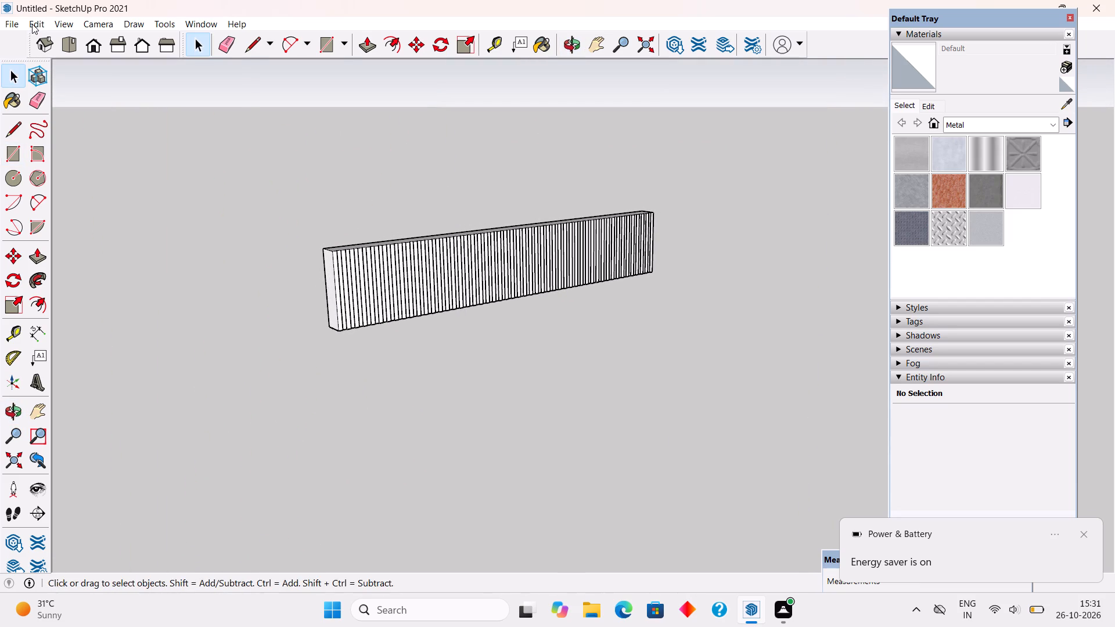
left_click(32, 24)
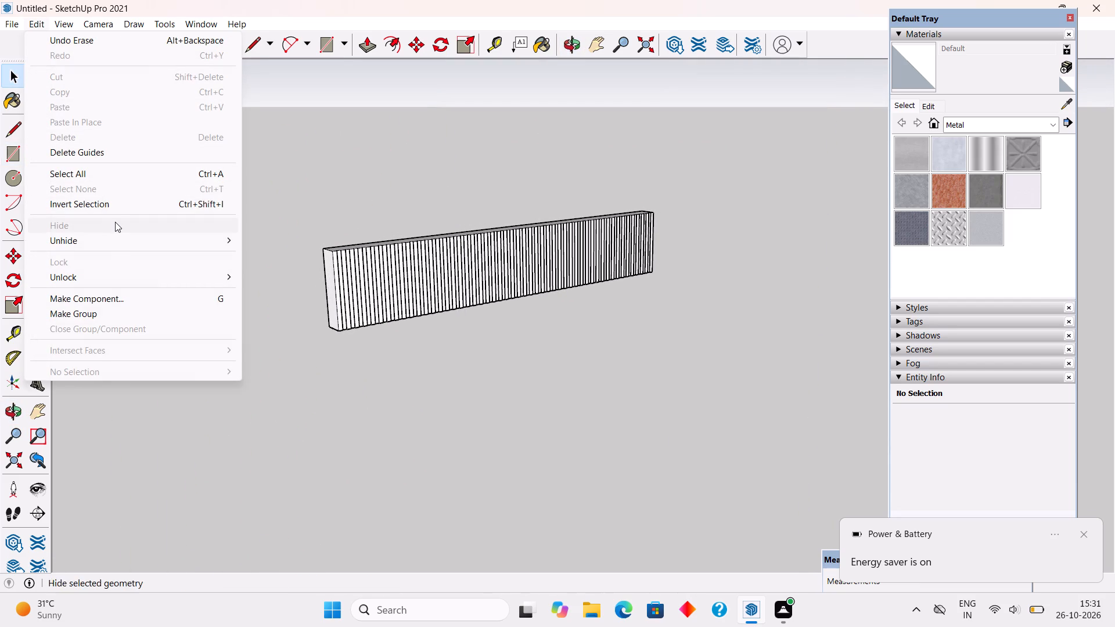
left_click(117, 235)
left_click(258, 265)
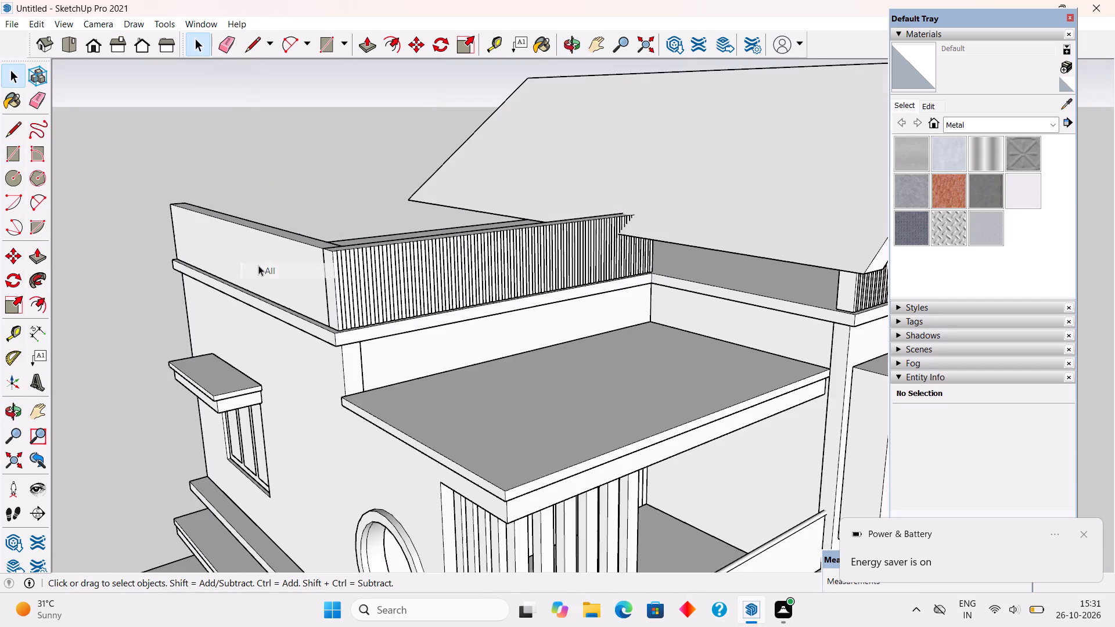
Isolate the plain side parapet wall group adjoining the ribbed front one by inverting the selection and hiding everything else.
scroll(258, 265, "down", 5)
middle_click_drag(303, 287, 551, 214)
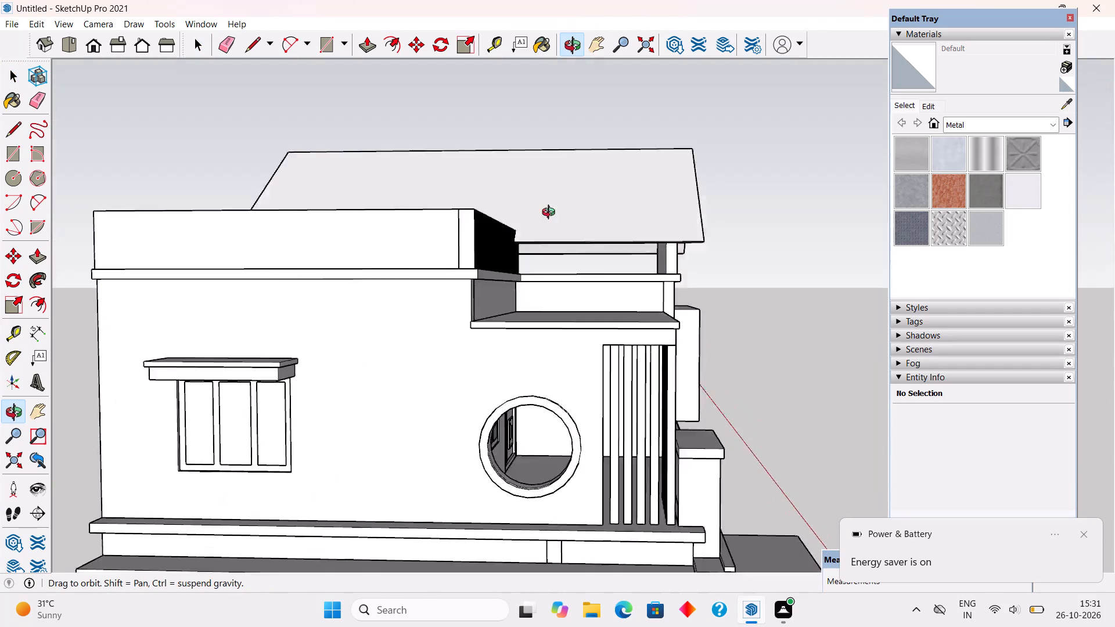
middle_click_drag(551, 214, 596, 283)
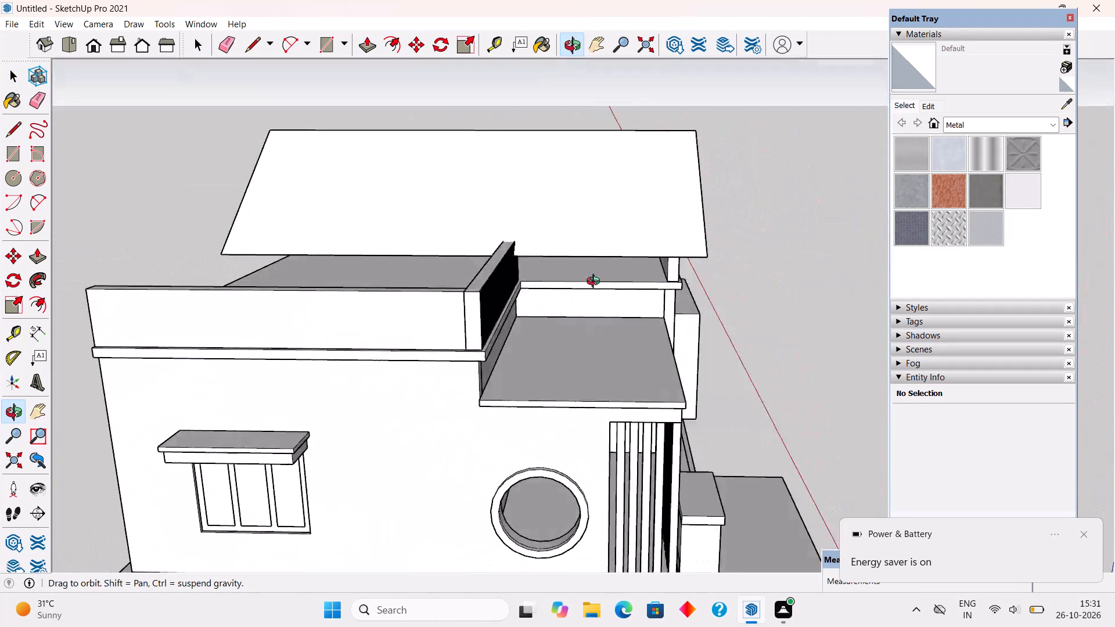
middle_click_drag(596, 283, 614, 279)
left_click(481, 296)
right_click(481, 296)
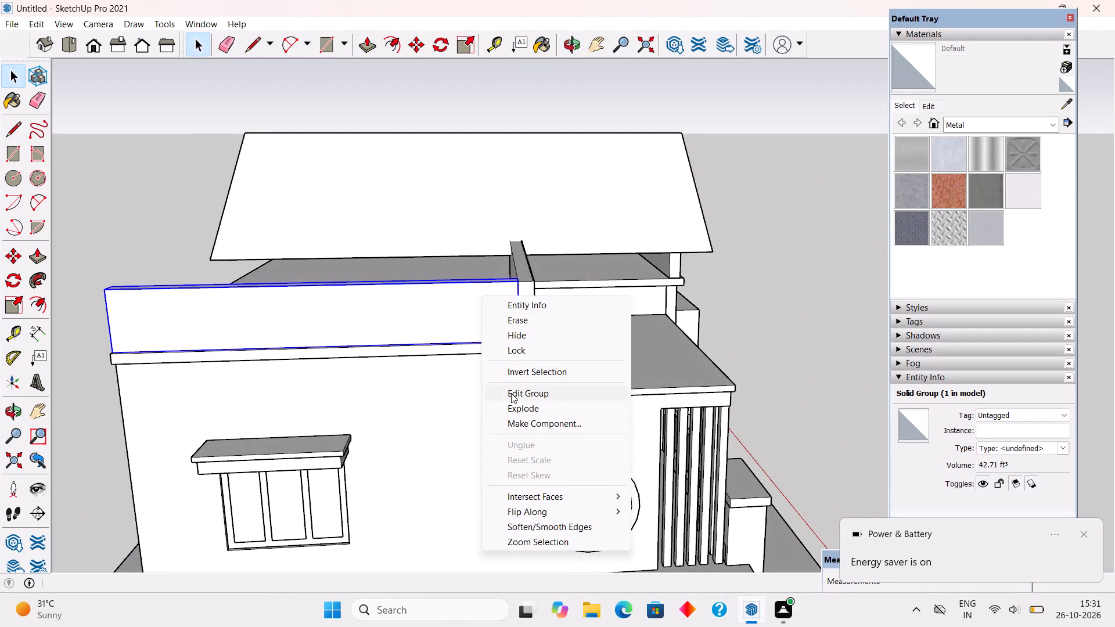
left_click(516, 377)
right_click(516, 376)
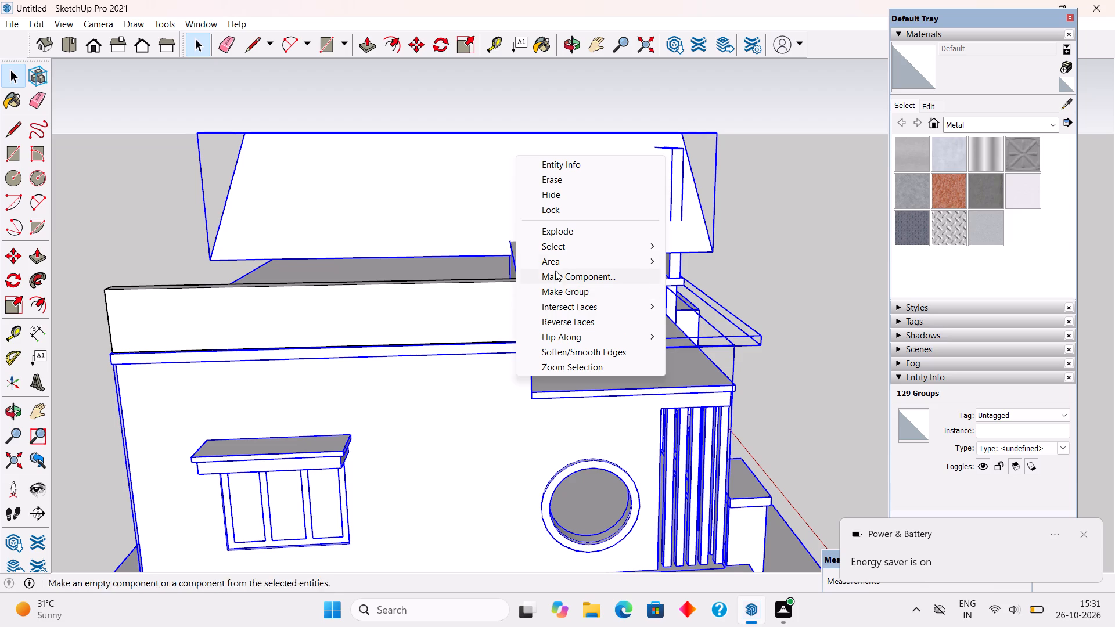
left_click(560, 195)
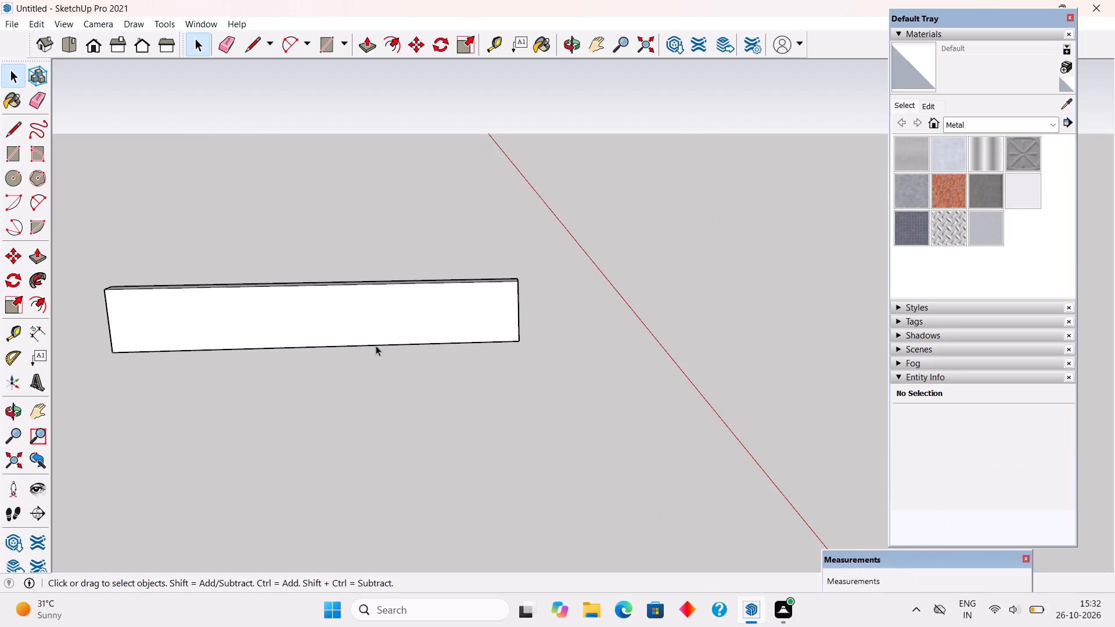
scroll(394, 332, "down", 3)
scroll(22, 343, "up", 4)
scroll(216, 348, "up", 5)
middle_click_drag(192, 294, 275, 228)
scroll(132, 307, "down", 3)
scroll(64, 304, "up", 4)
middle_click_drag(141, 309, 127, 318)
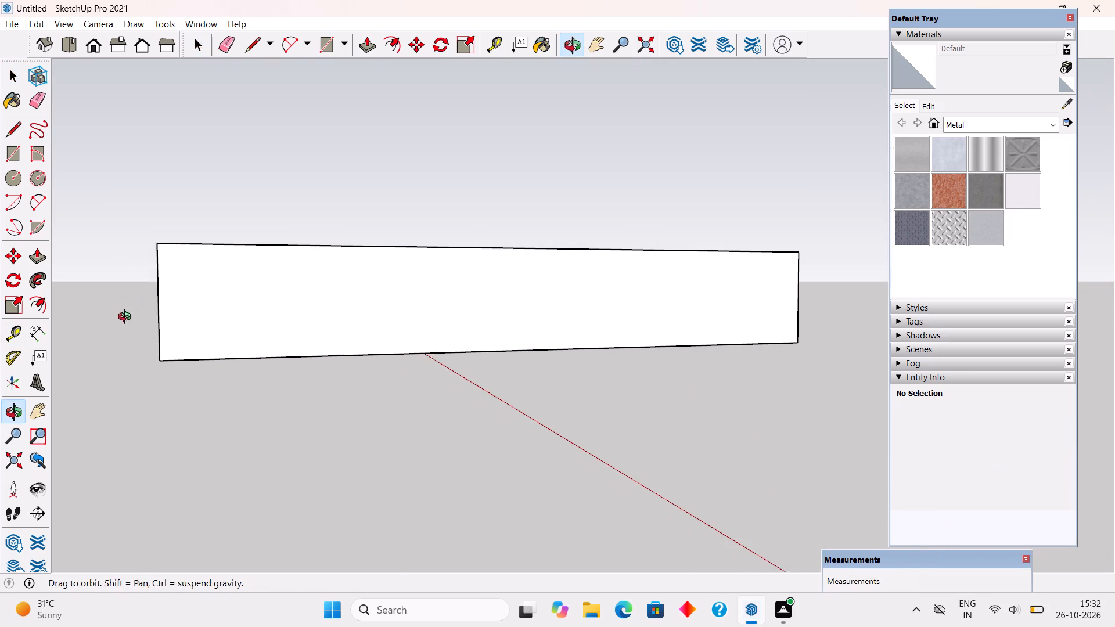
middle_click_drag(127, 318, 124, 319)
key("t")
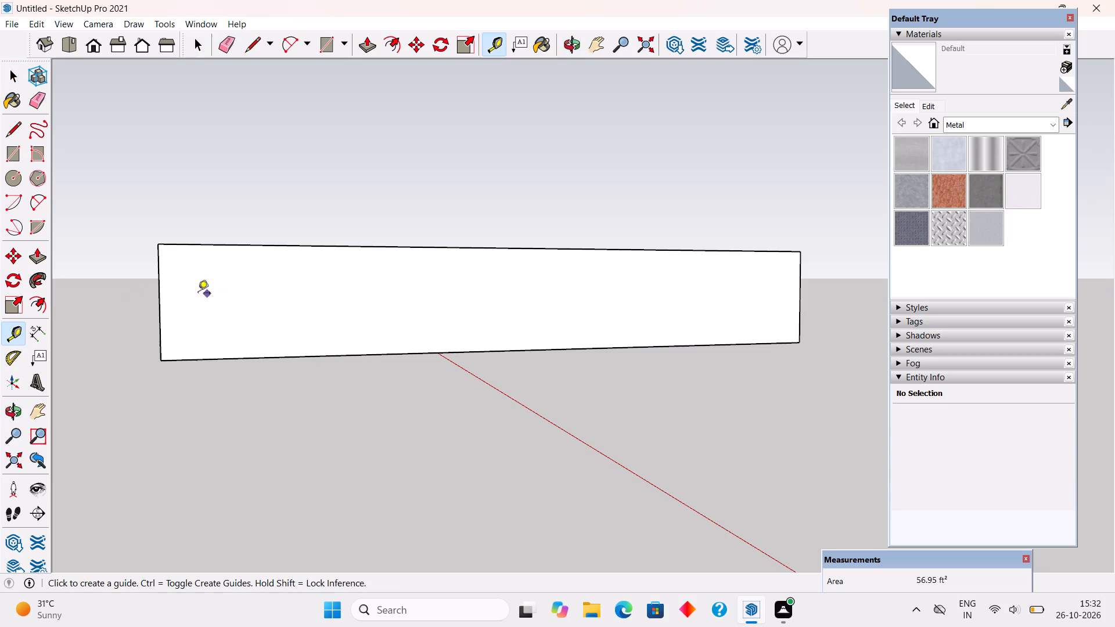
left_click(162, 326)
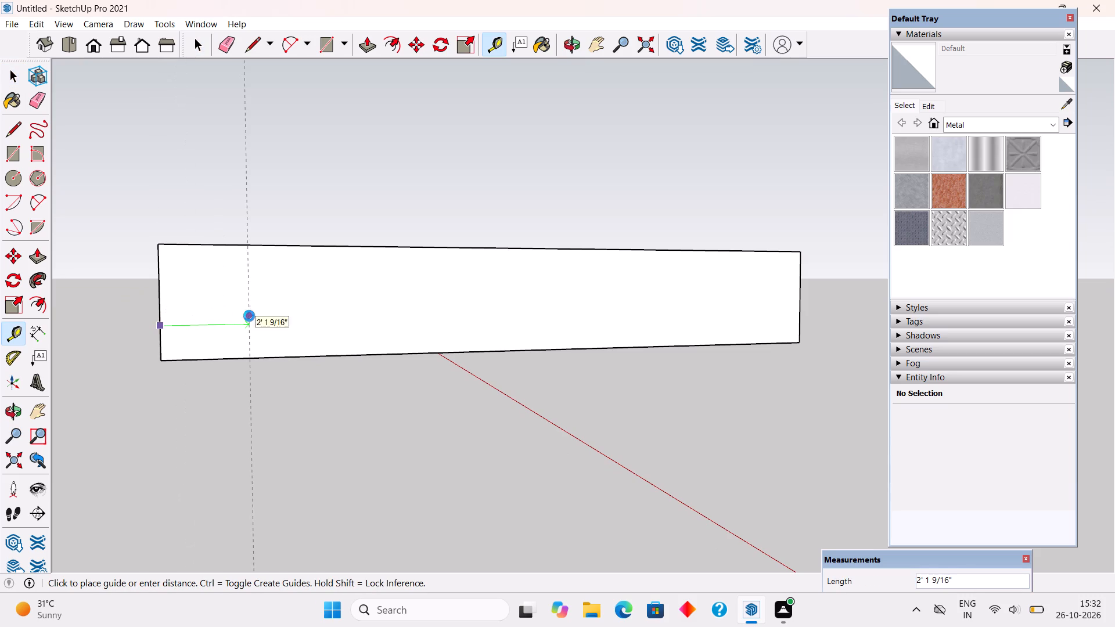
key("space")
Place a vertical guide 2" in from the end edge of the side parapet wall's long face.
middle_click_drag(204, 357, 353, 368)
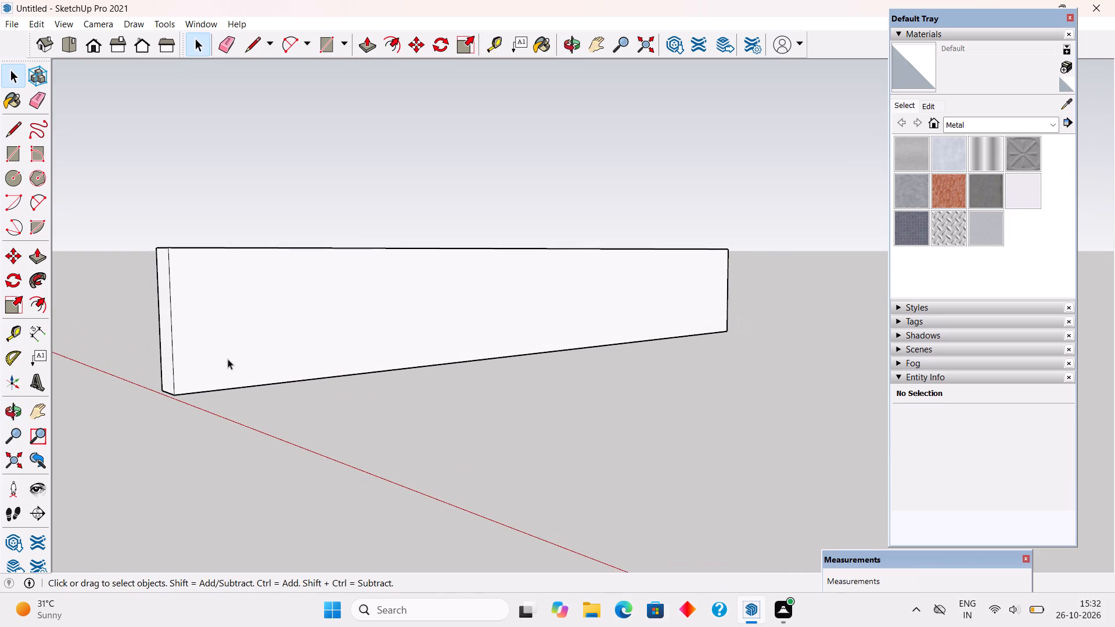
key("t")
left_click(174, 349)
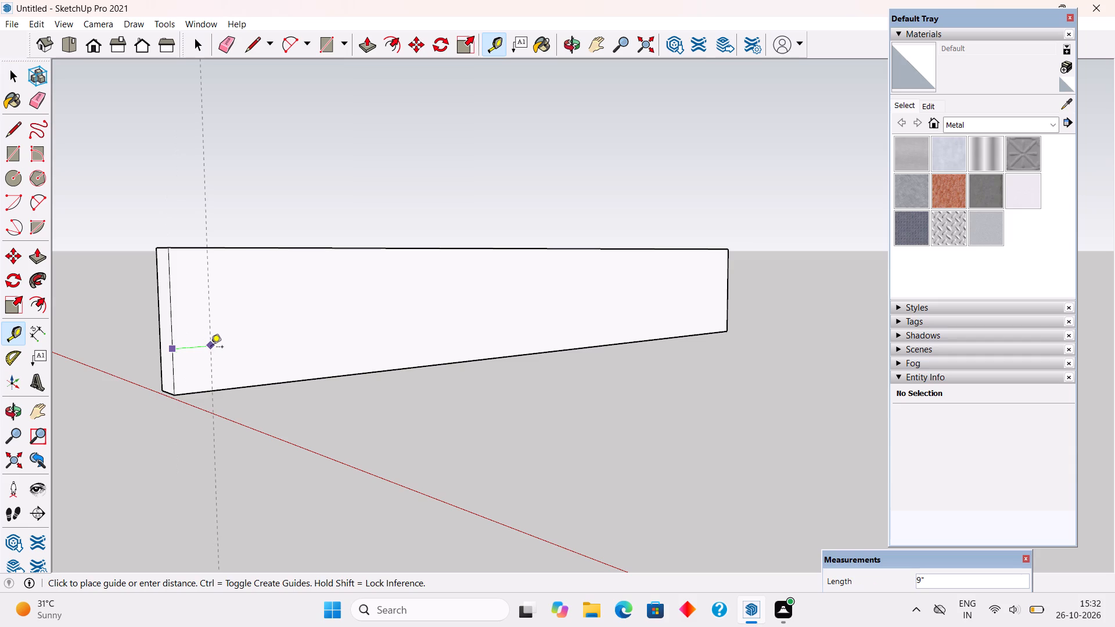
key("2")
key("shift+quotedbl")
key("Return")
key("space")
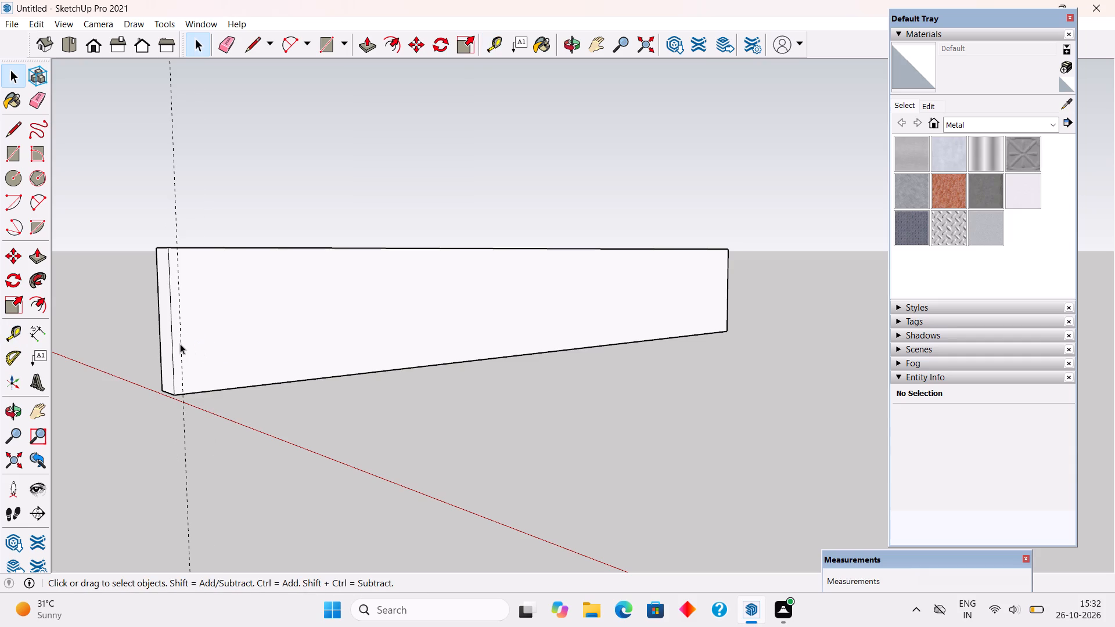
Copy the guide 2" along the wall face and repeat the copy 100 times.
left_click(180, 344)
key("m")
left_click(180, 344)
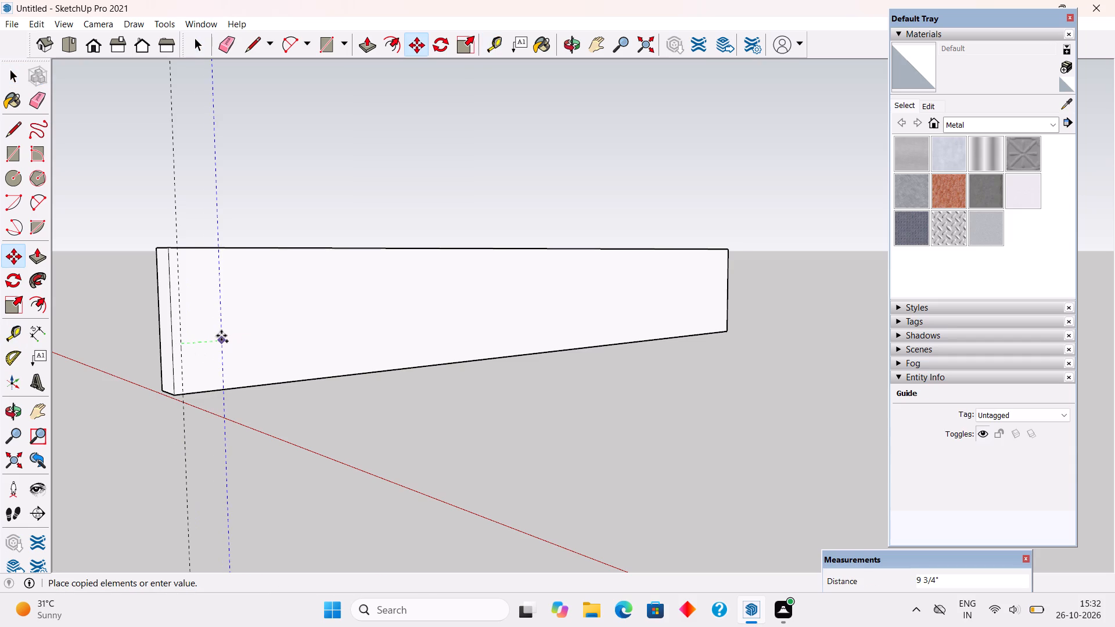
type("2\"")
key("Return")
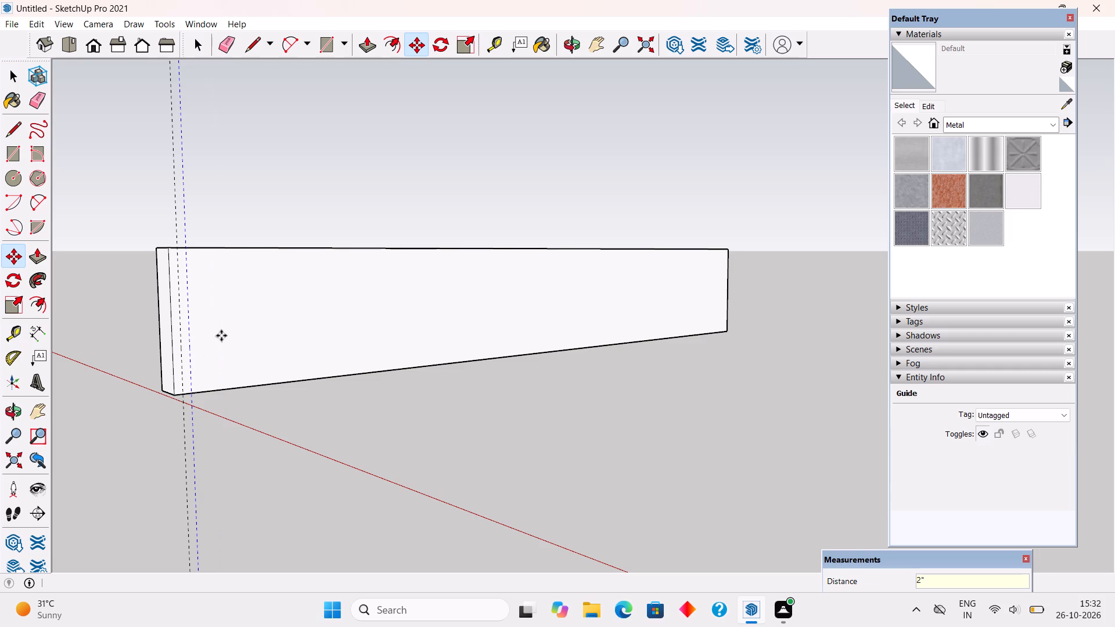
key("x")
type("100")
key("Return")
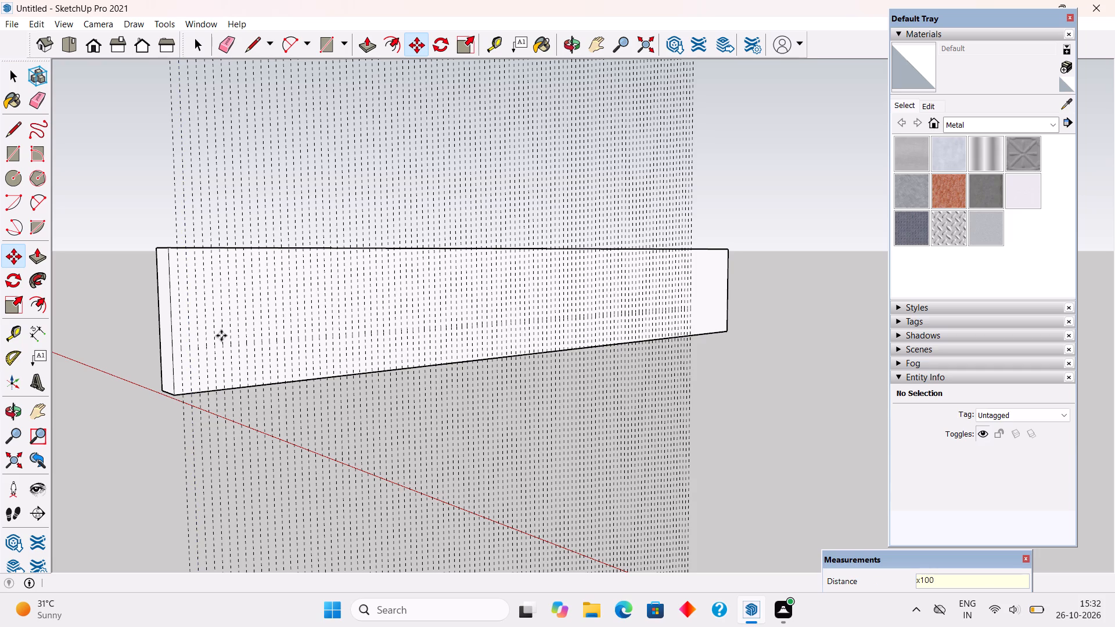
key("space")
Extend the guide series toward the wall's far end with copies of its last guide, 2" apart and repeated 10 times.
middle_click_drag(577, 260, 322, 255)
scroll(322, 255, "down", 8)
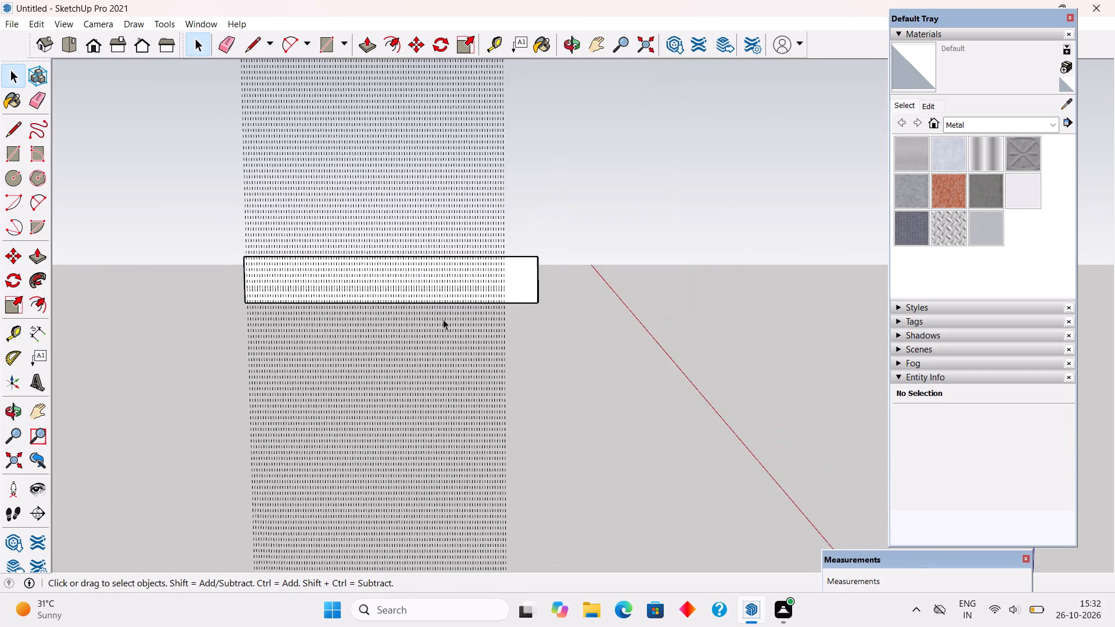
scroll(699, 244, "up", 6)
middle_click_drag(411, 337, 713, 330)
scroll(713, 330, "down", 2)
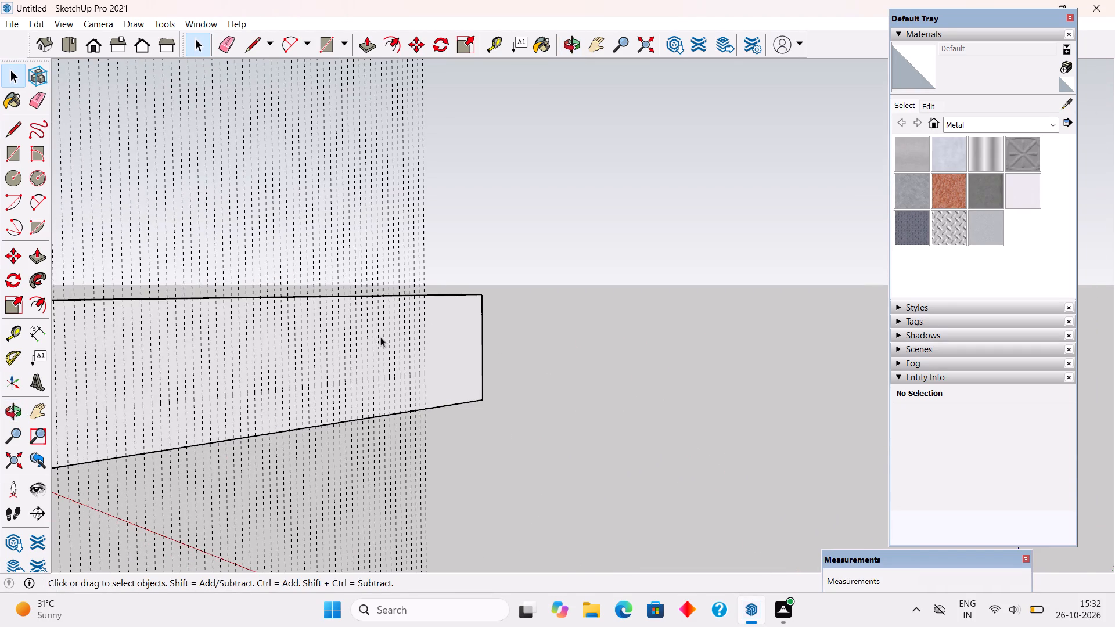
middle_click_drag(499, 312, 397, 340)
scroll(404, 343, "up", 5)
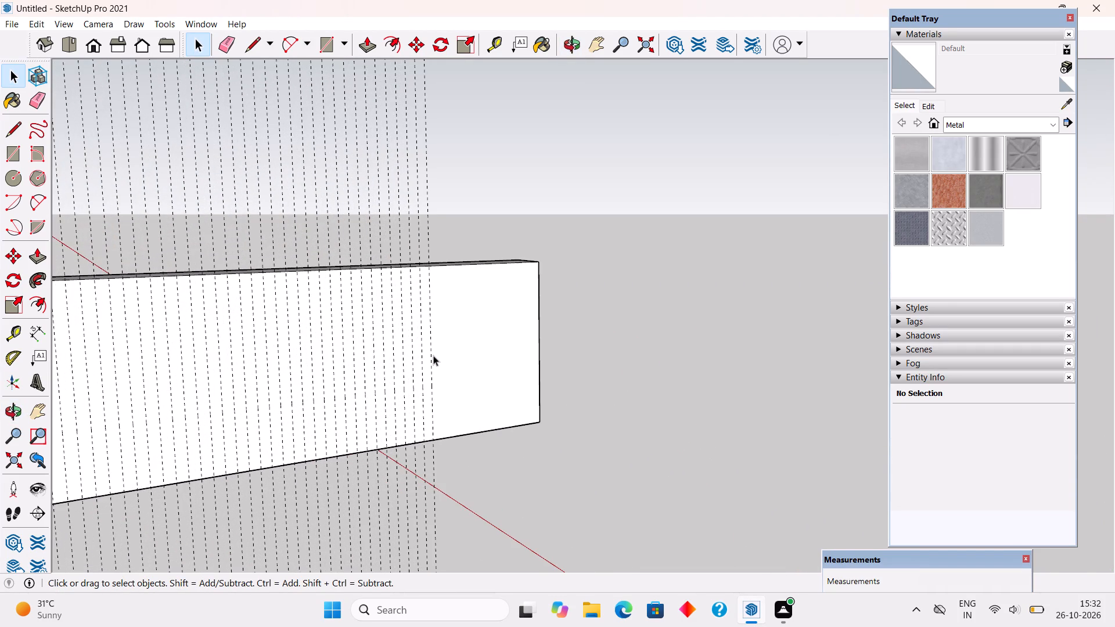
left_click(433, 364)
key("m")
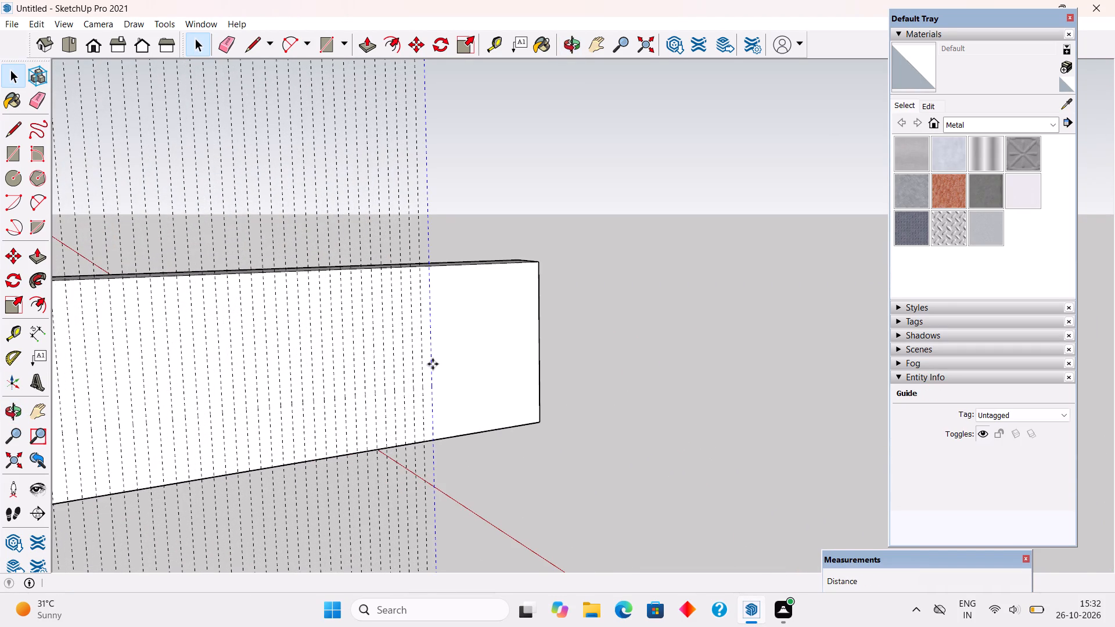
left_click(433, 364)
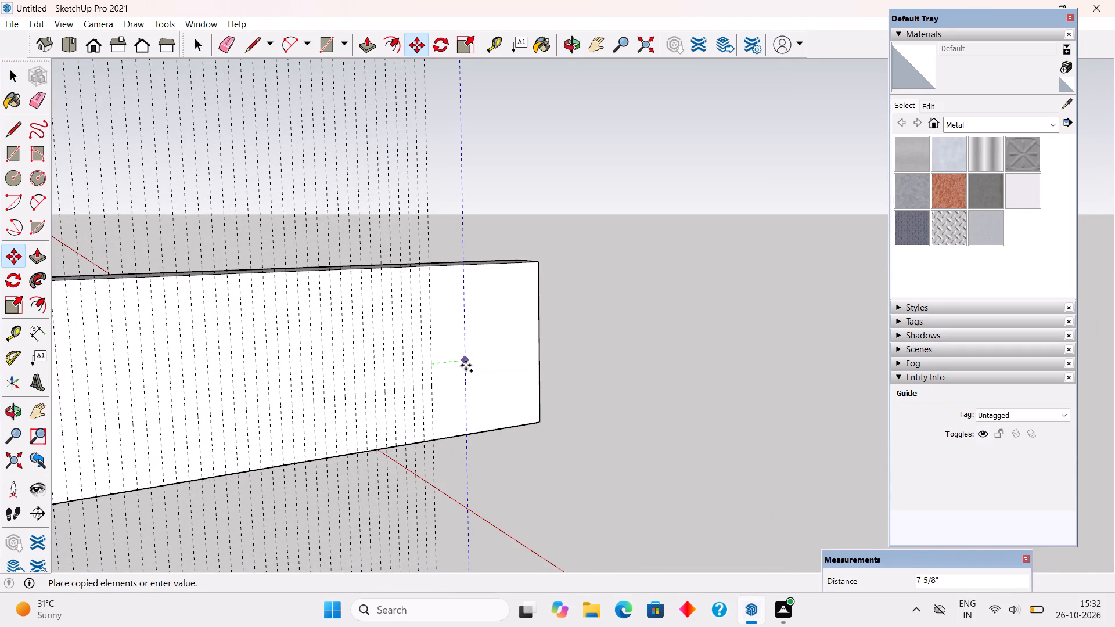
type("2\"")
key("Return")
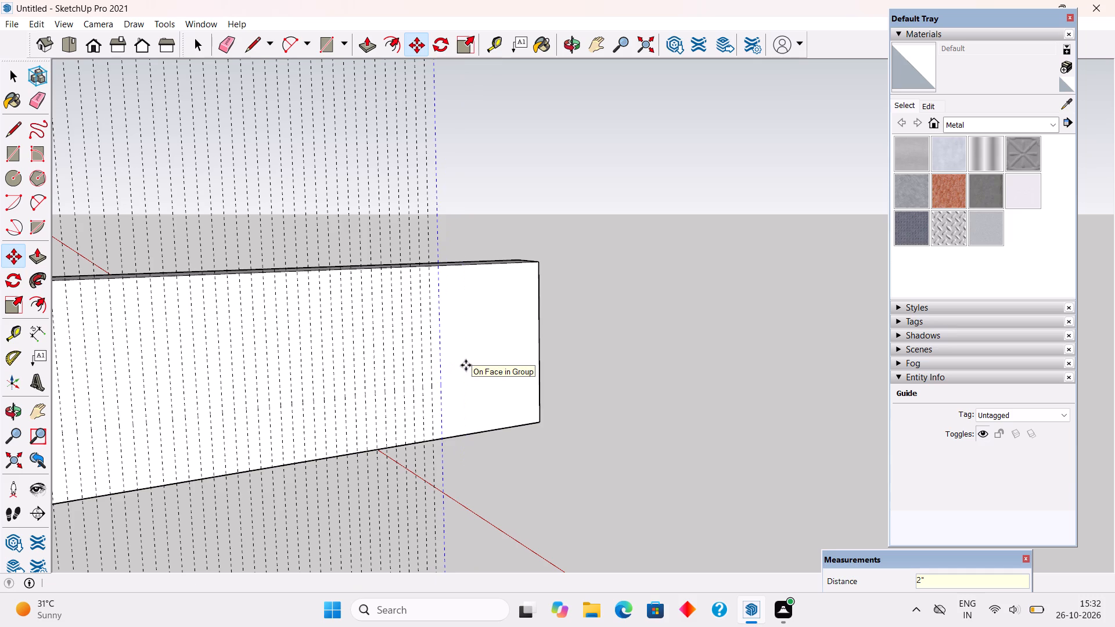
key("x")
type("10")
key("Return")
Fill the remaining gap at the wall's far end by copying the last guide at 2" spacing, repeated 3 times.
scroll(662, 342, "up", 4)
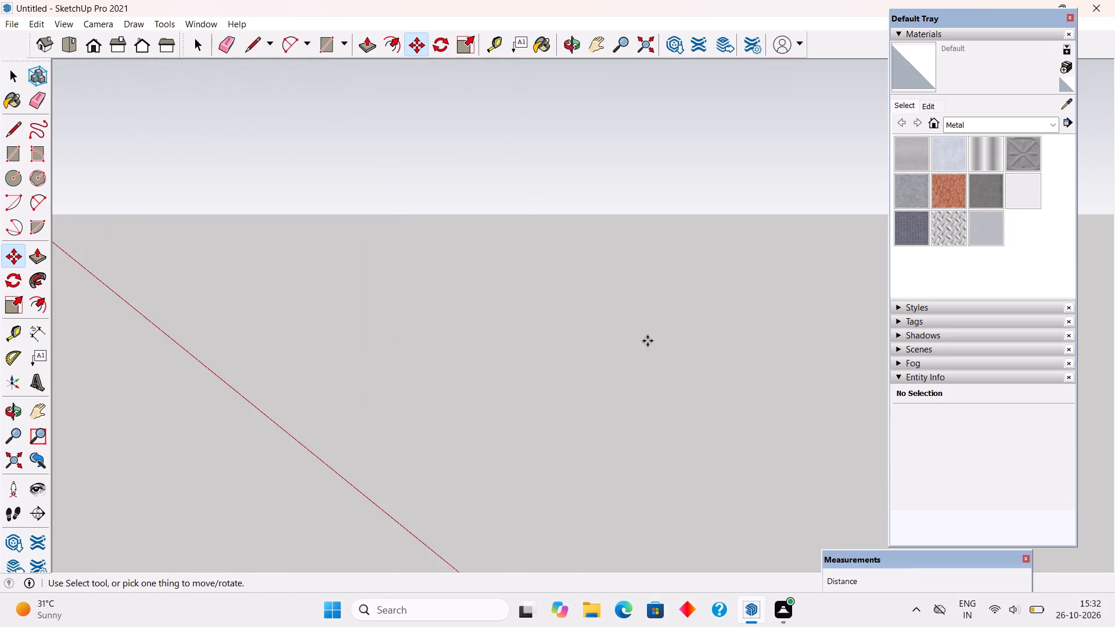
scroll(648, 341, "down", 5)
middle_click_drag(623, 358, 522, 366)
scroll(520, 352, "up", 5)
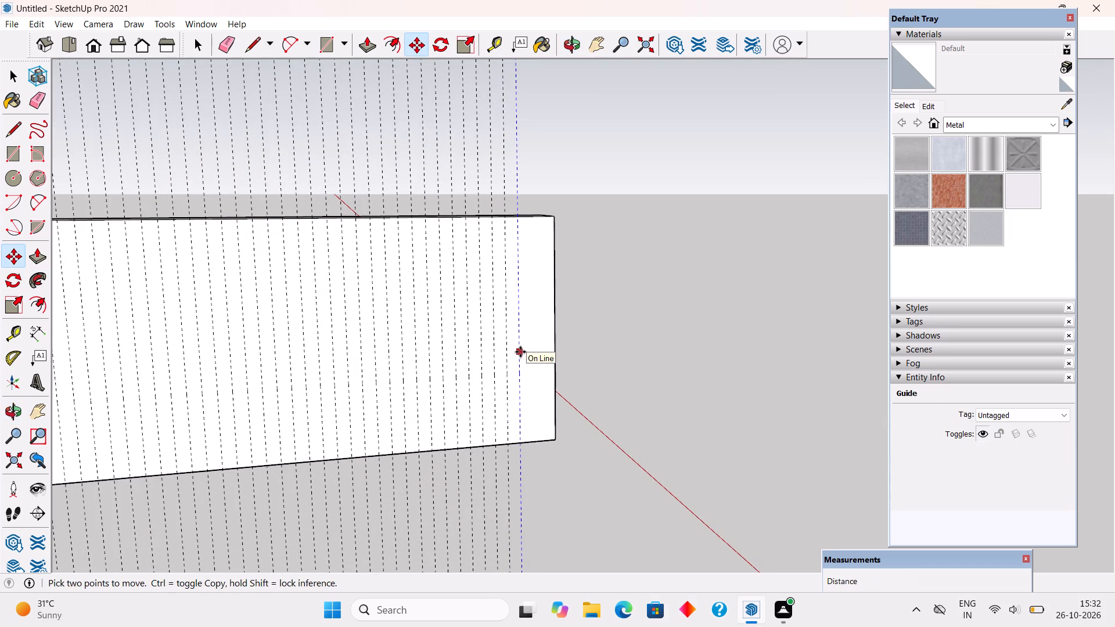
left_click(520, 352)
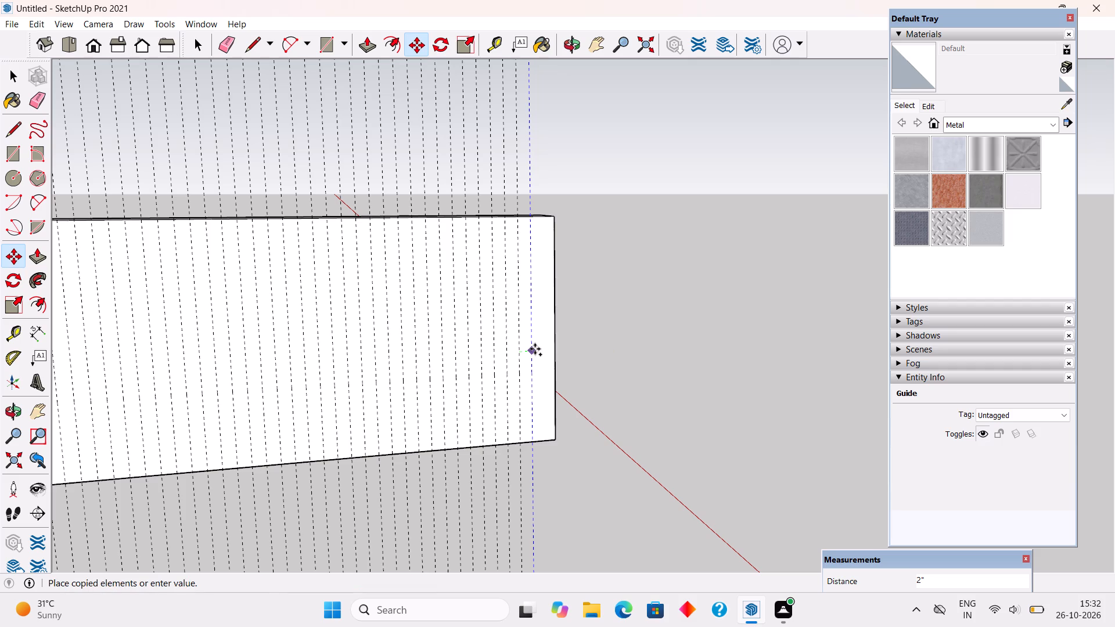
type("2\"")
key("Return")
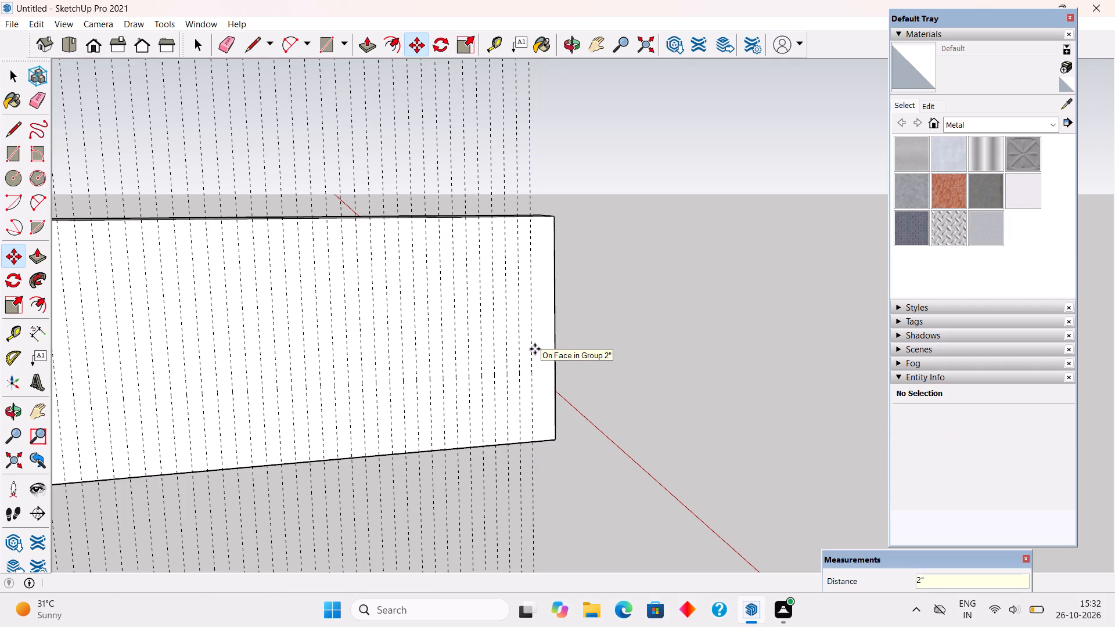
key("x")
key("3")
key("Return")
key("space")
Open the side parapet wall group for editing.
scroll(559, 339, "down", 11)
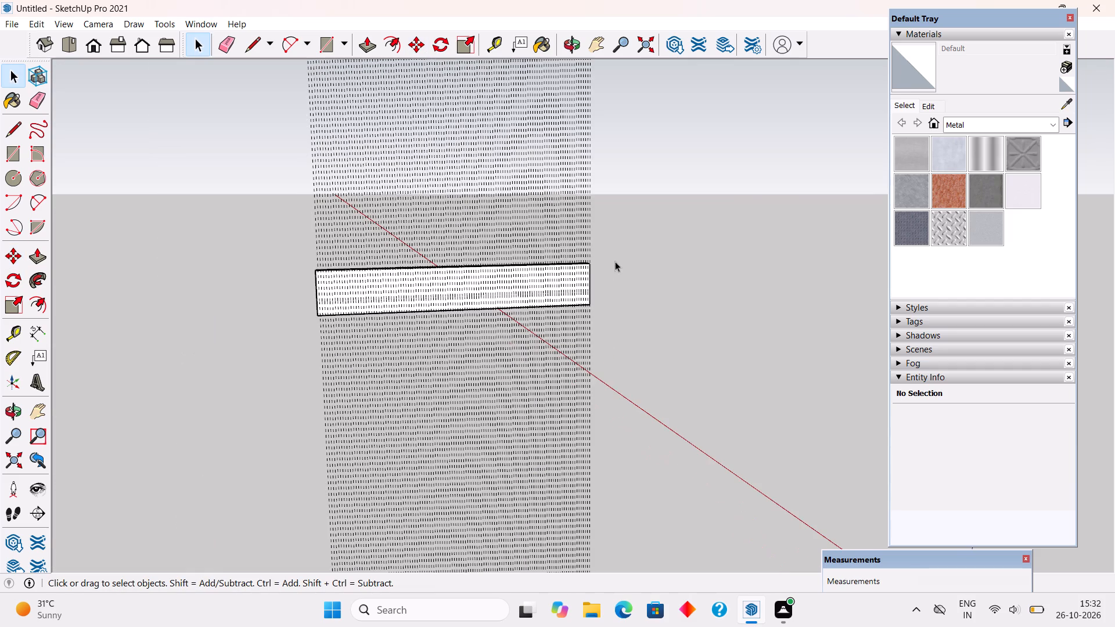
scroll(251, 320, "up", 6)
scroll(206, 299, "down", 6)
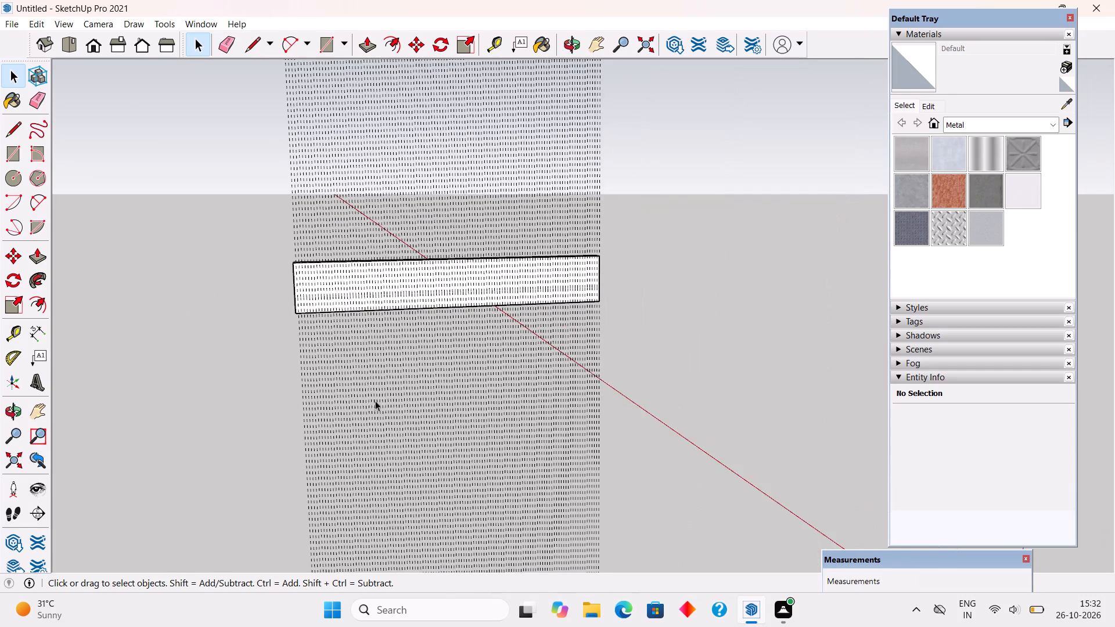
middle_click_drag(382, 401, 715, 407)
scroll(377, 307, "up", 6)
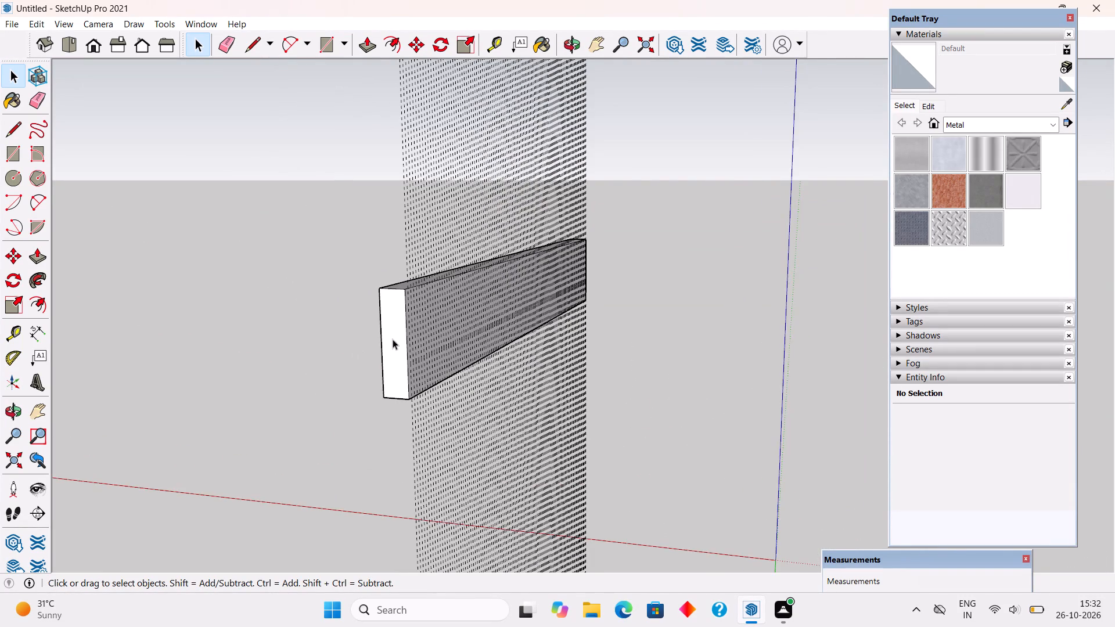
triple_click(393, 339)
middle_click_drag(578, 339, 402, 308)
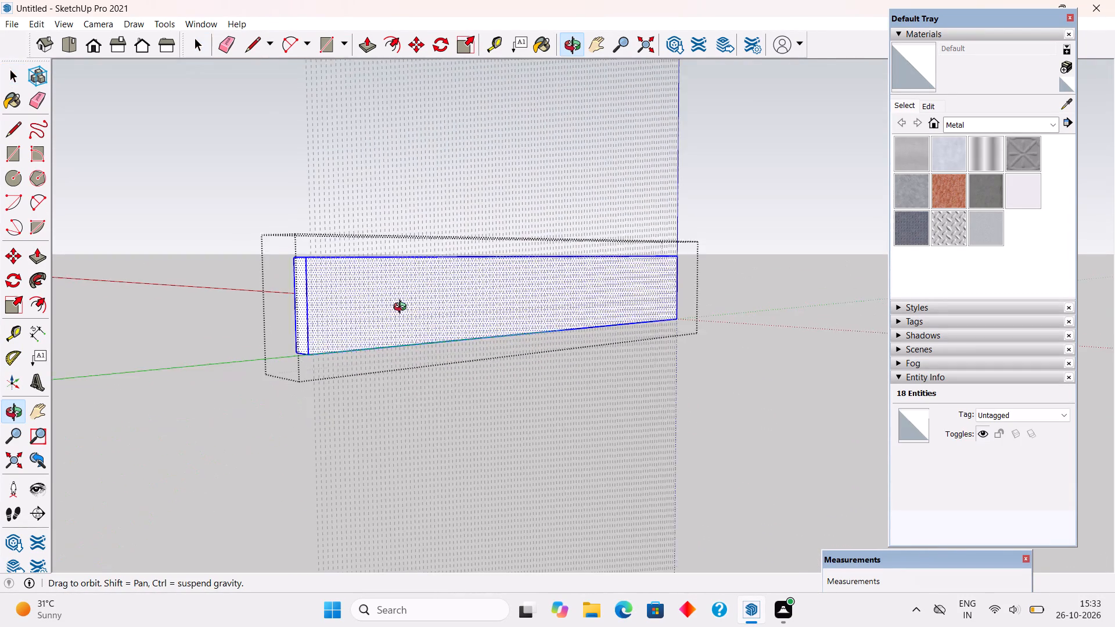
middle_click_drag(402, 308, 397, 308)
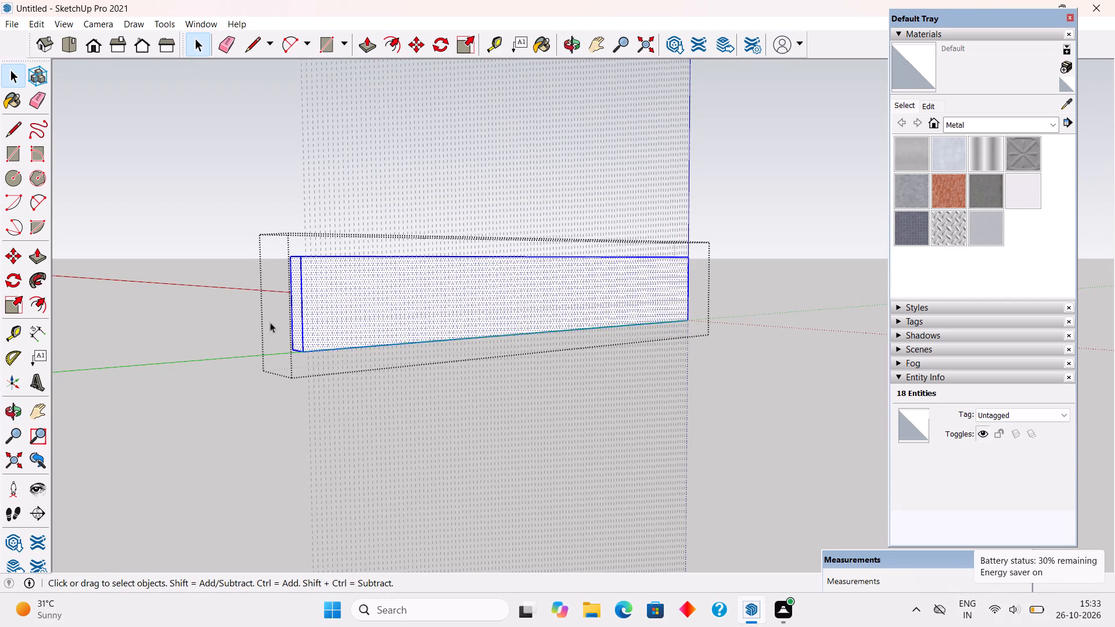
Draw five 2" by 3' rectangles between the guides on alternate strips, starting with the second strip from the wall's near end.
scroll(223, 289, "up", 6)
middle_click_drag(364, 283, 318, 291)
scroll(308, 264, "up", 3)
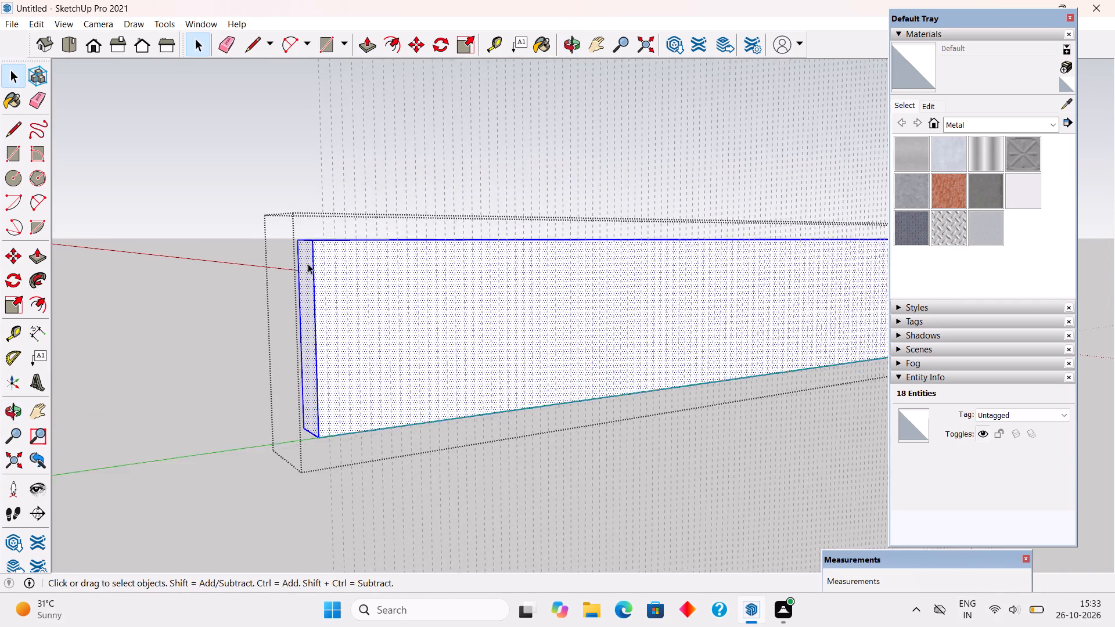
scroll(308, 264, "up", 1)
key("r")
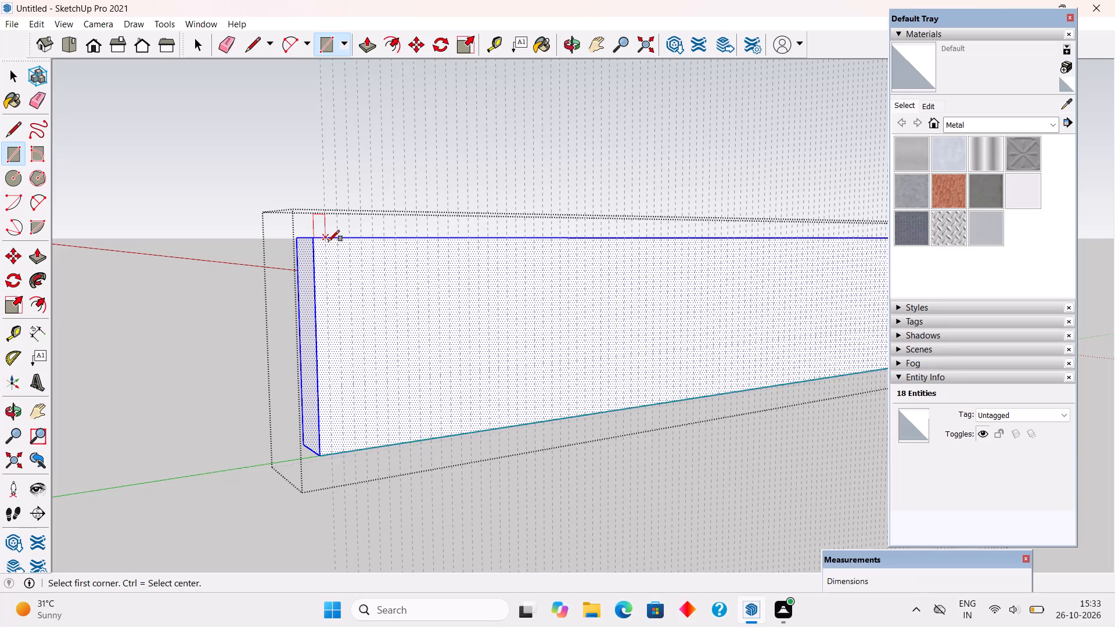
left_click(328, 242)
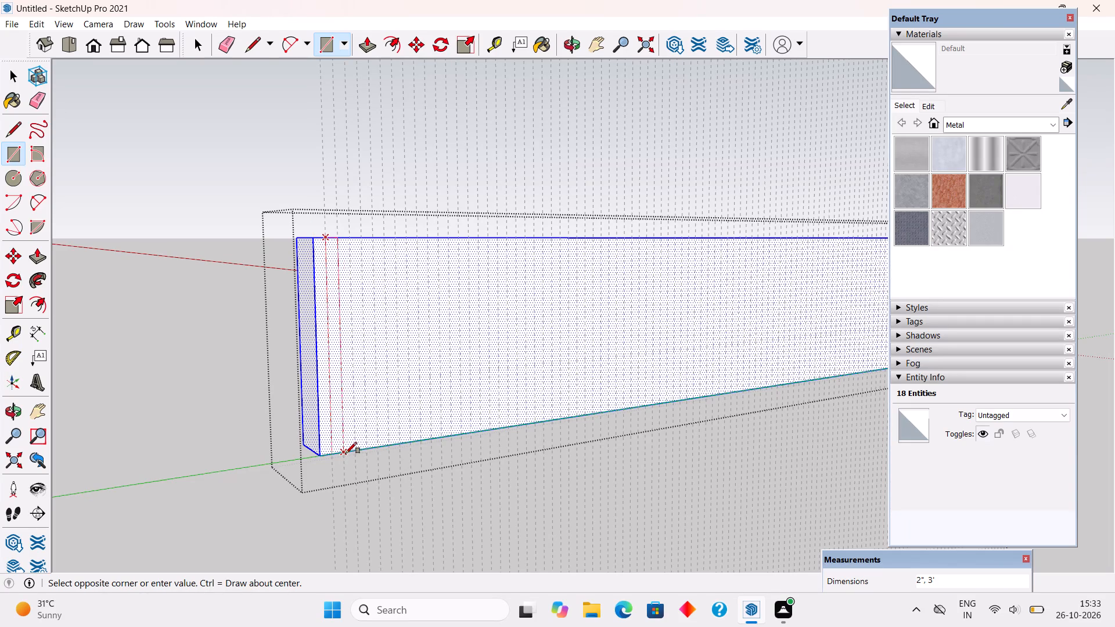
left_click(346, 453)
left_click(350, 239)
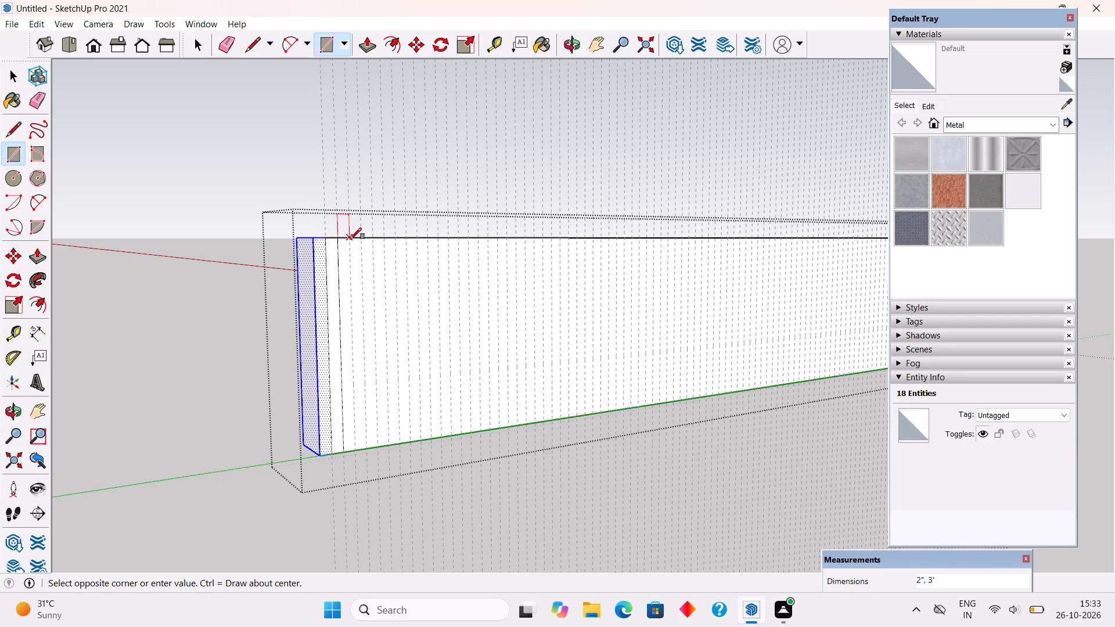
left_click(364, 449)
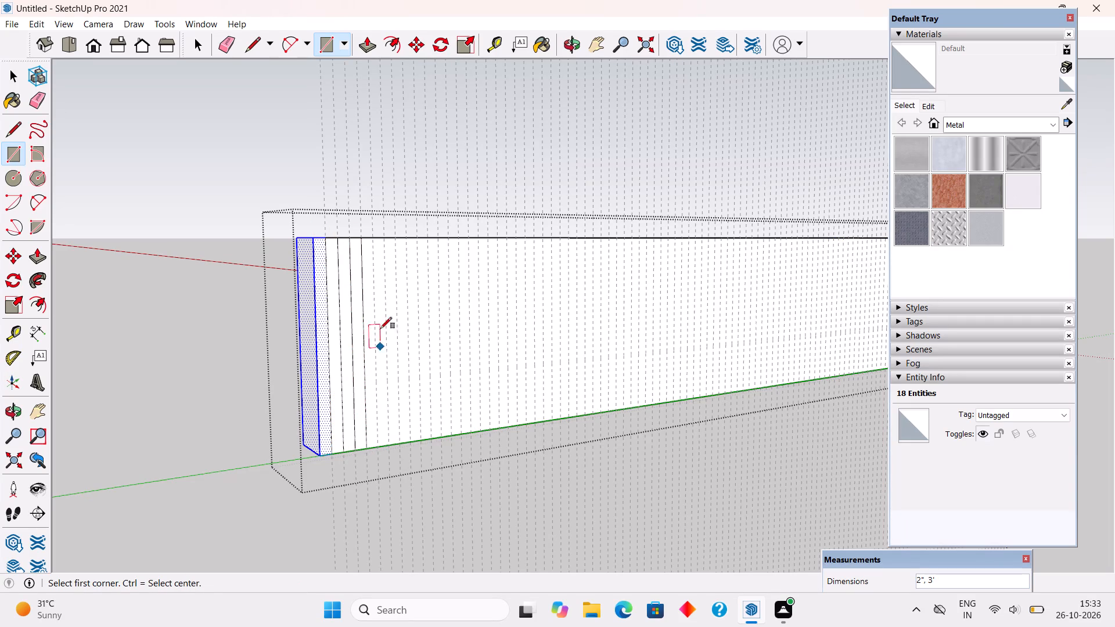
left_click(373, 234)
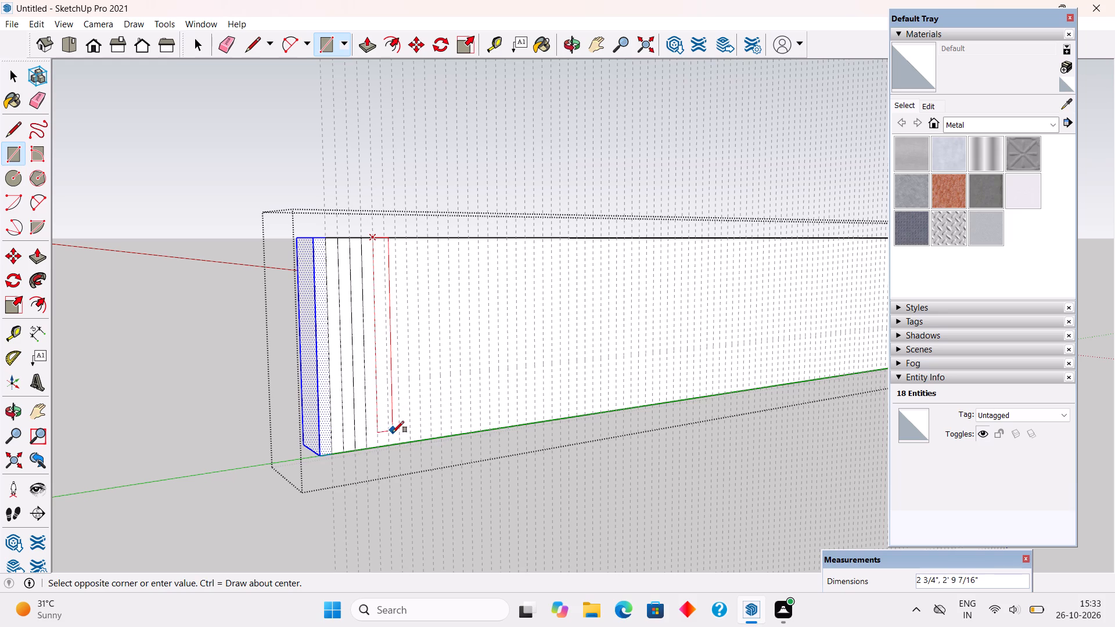
left_click(393, 445)
left_click(396, 239)
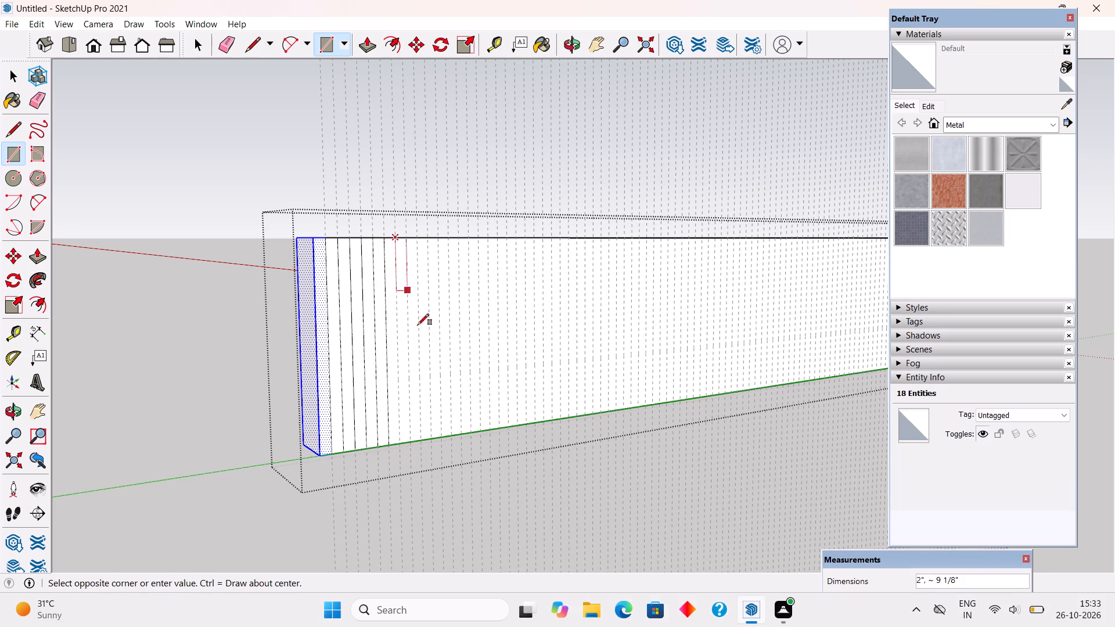
left_click(412, 445)
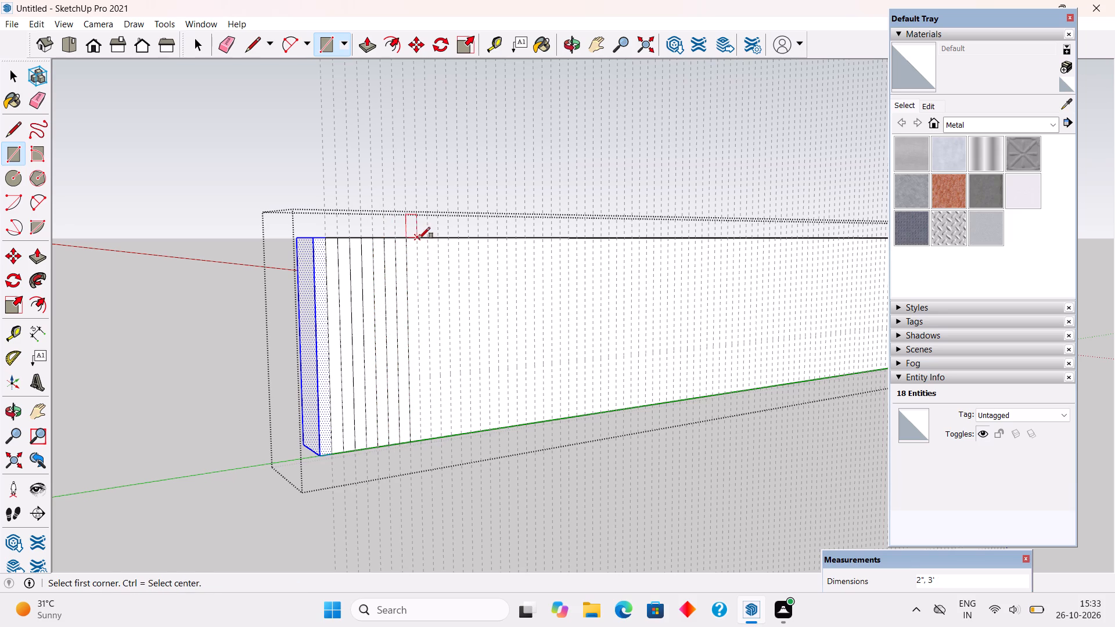
left_click(418, 239)
left_click(429, 442)
scroll(254, 402, "down", 4)
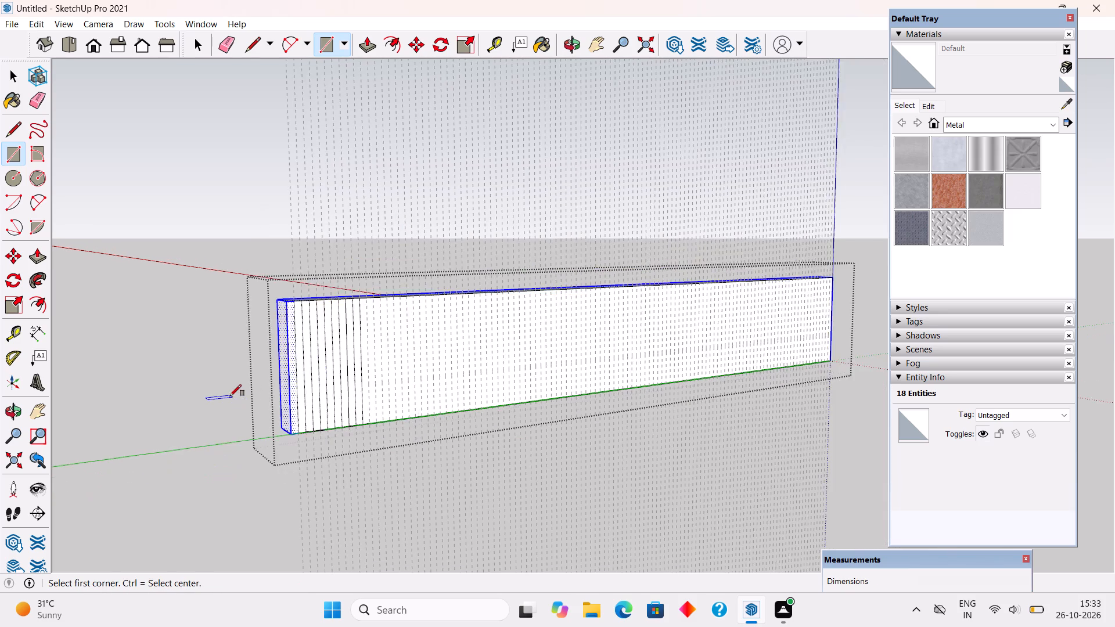
Draw four more 2" by 3' rectangles on alternate guide strips of the side parapet wall, continuing from the last drawn one.
scroll(230, 396, "down", 5)
scroll(456, 401, "up", 6)
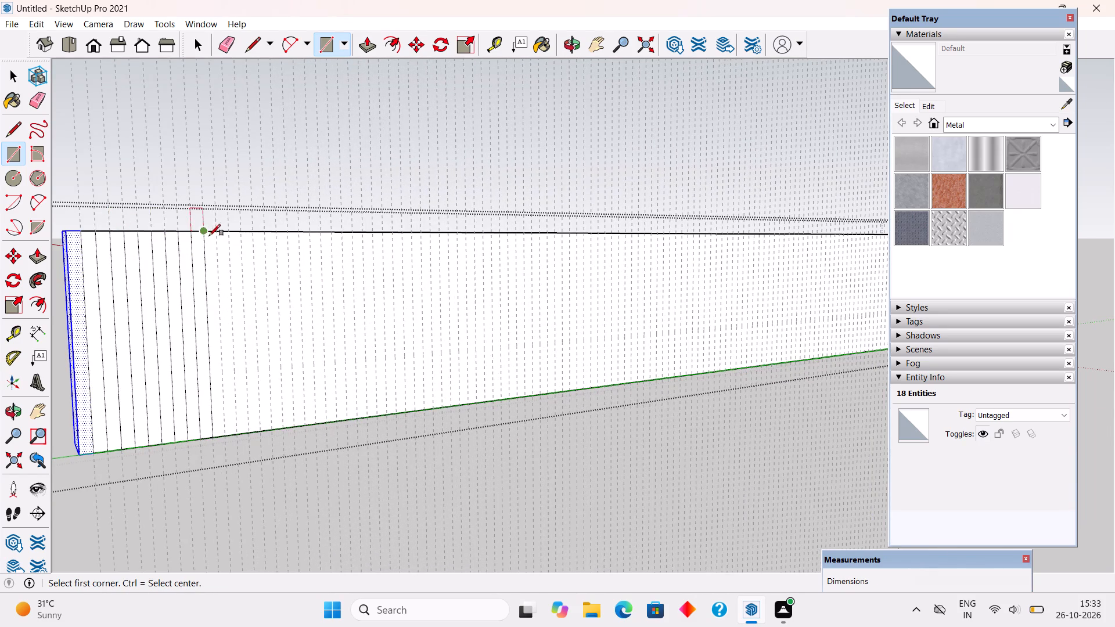
scroll(211, 235, "up", 2)
left_click(215, 232)
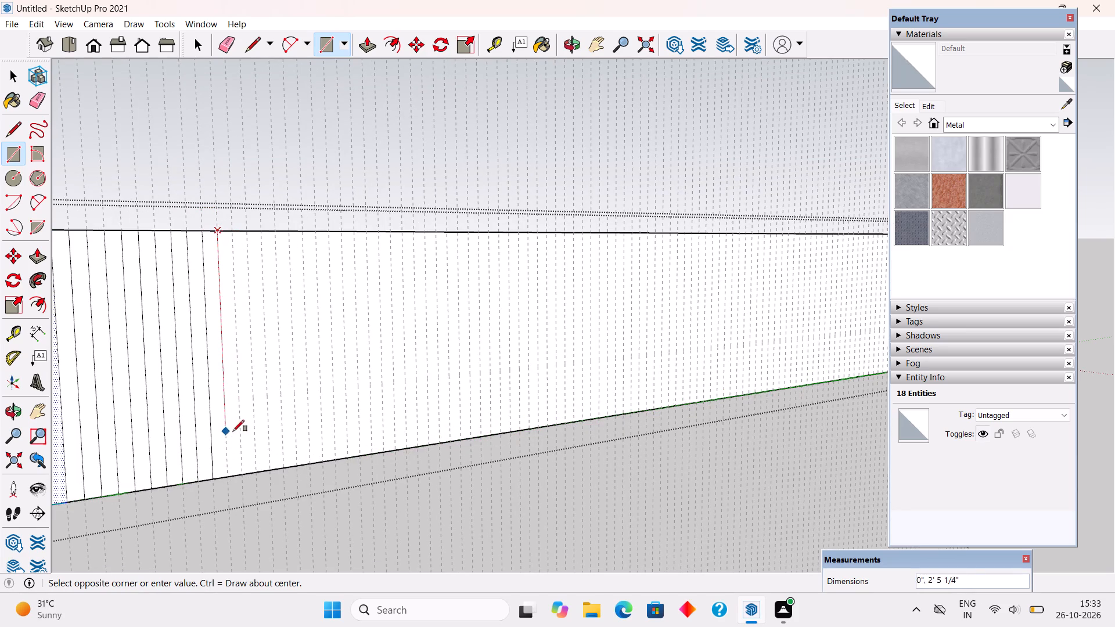
left_click(239, 474)
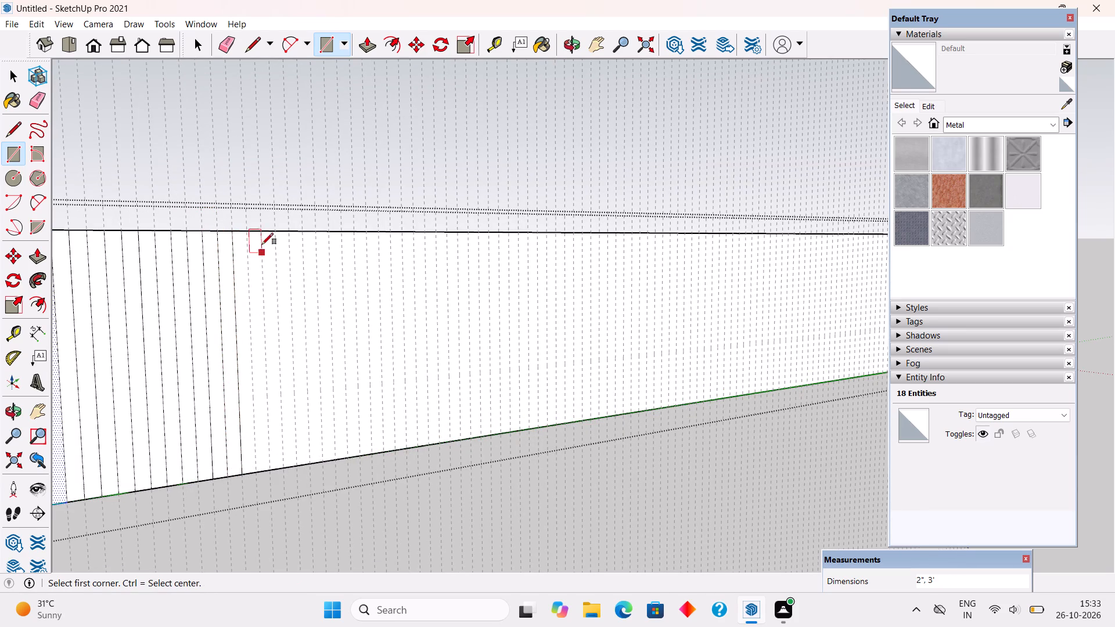
left_click(245, 231)
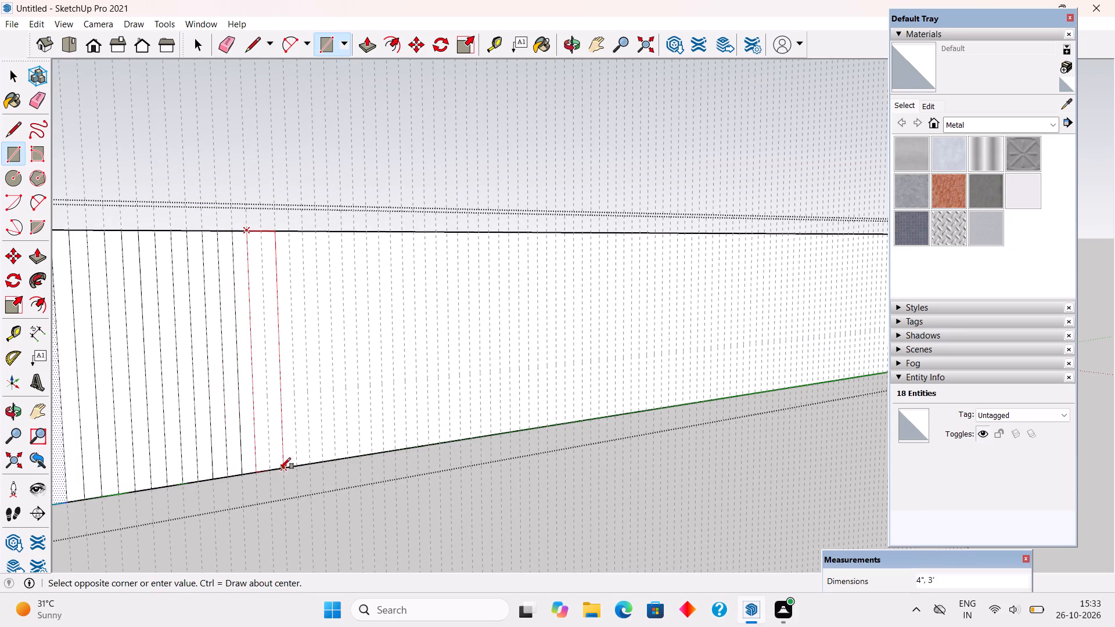
left_click(272, 469)
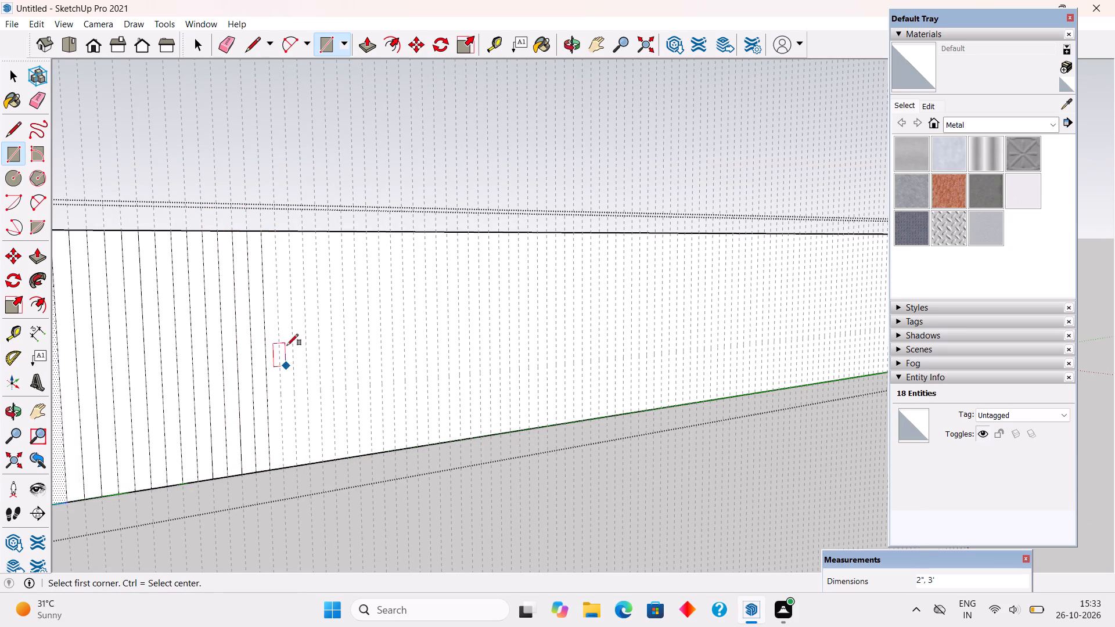
left_click(272, 230)
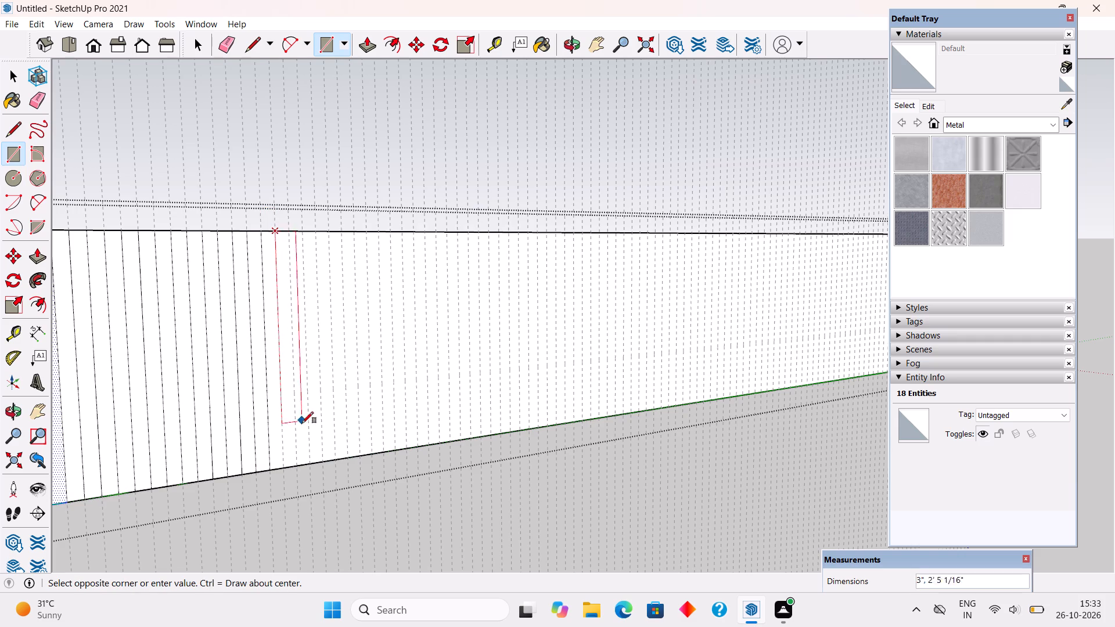
left_click(294, 466)
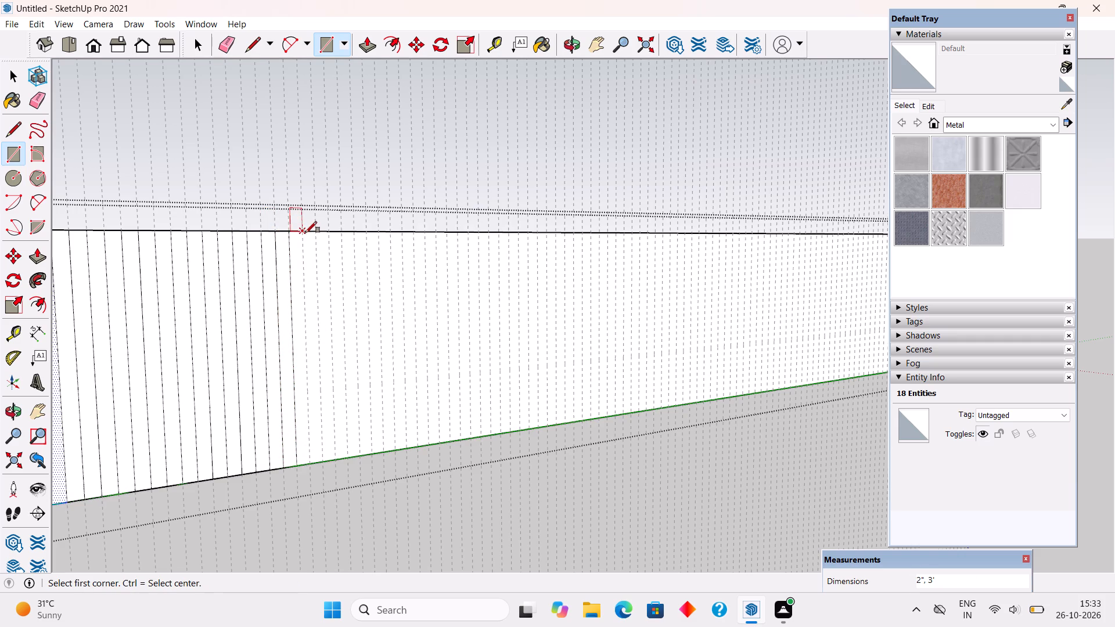
left_click(305, 232)
left_click(323, 460)
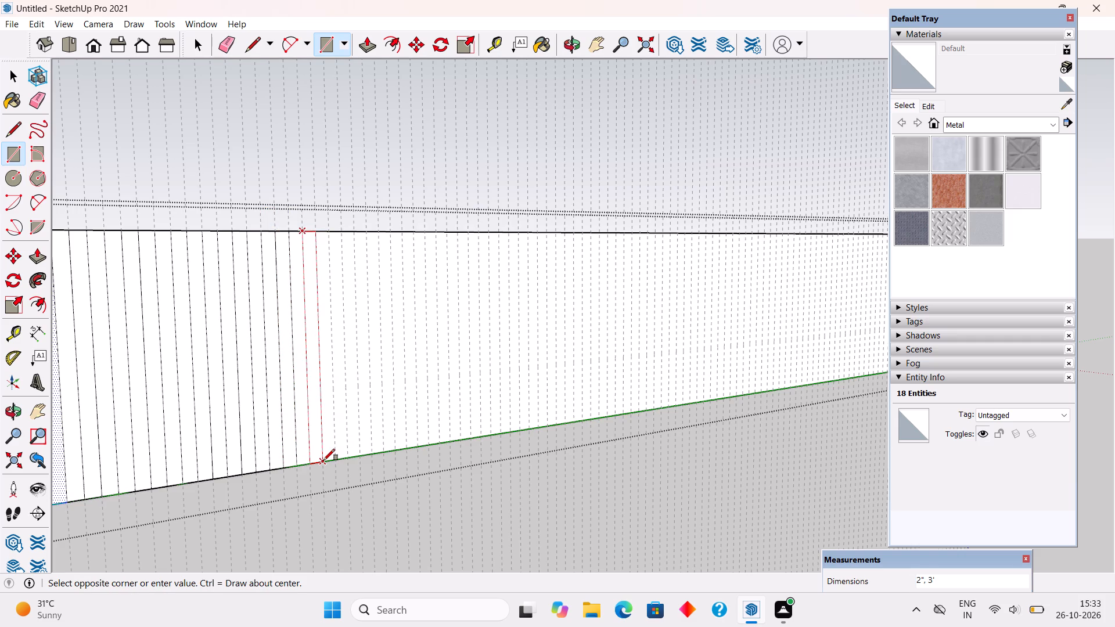
Add another four 2" by 3' rectangles between the guides, skipping one strip each time toward the wall's far end.
left_click(330, 232)
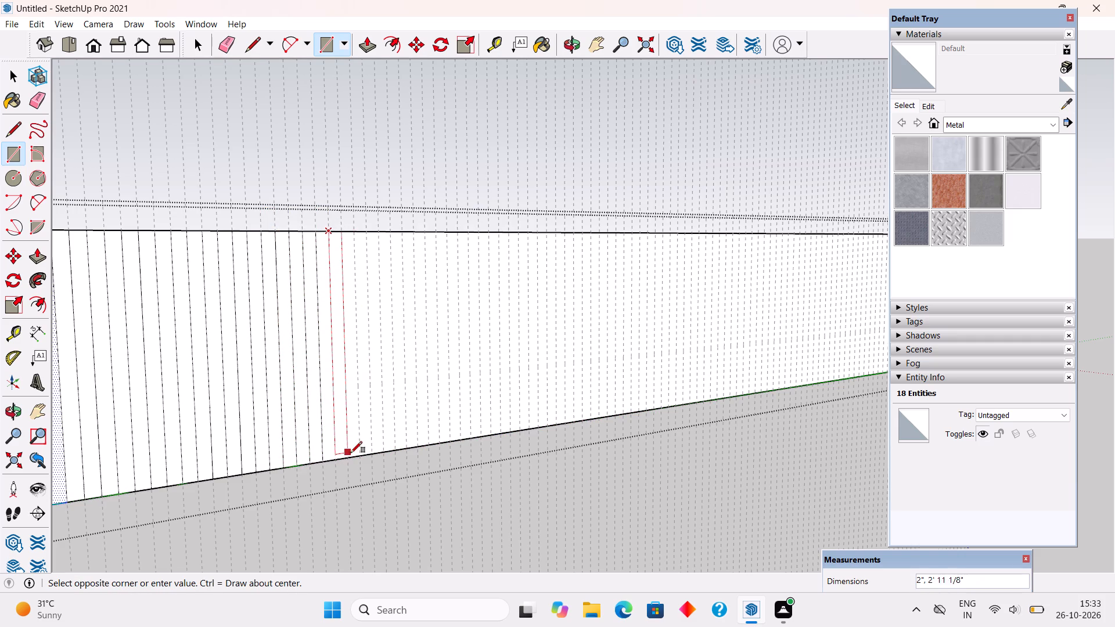
left_click(350, 455)
left_click(353, 235)
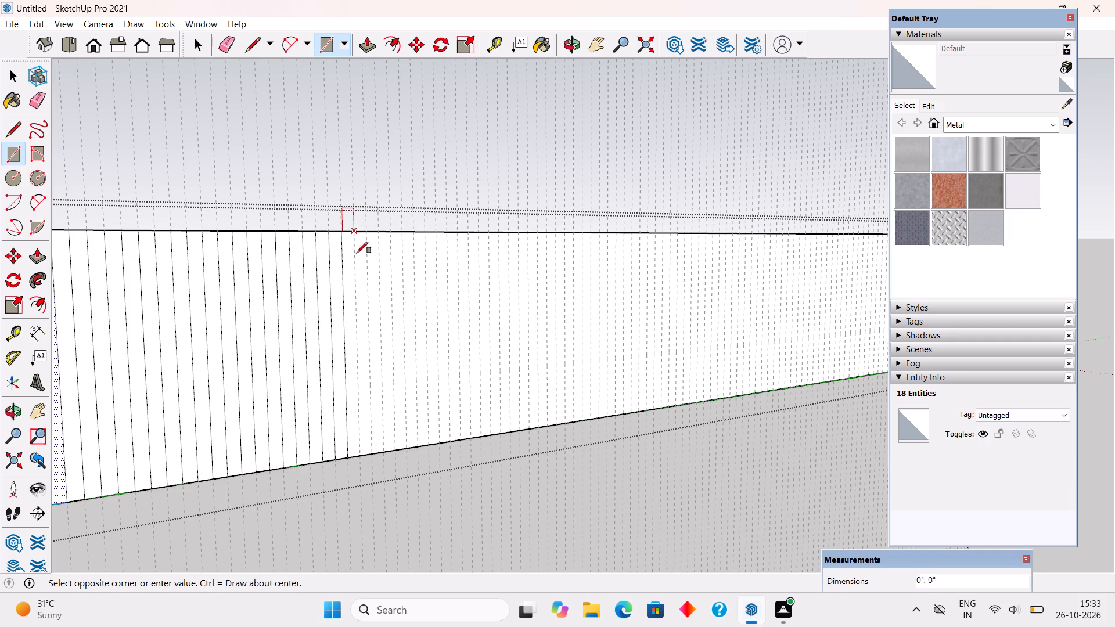
left_click(371, 452)
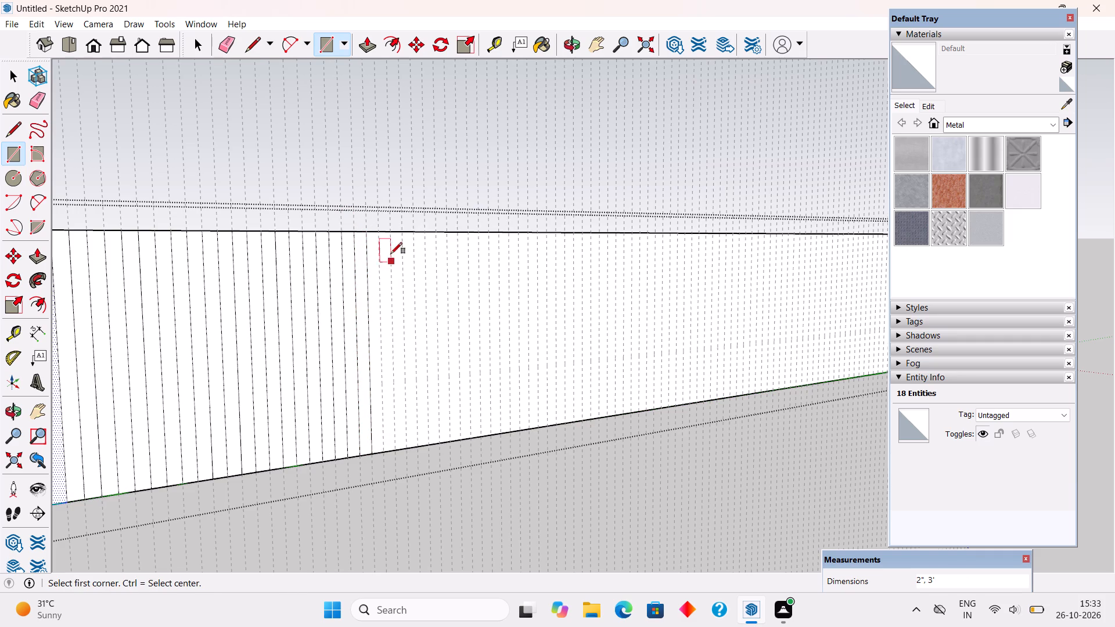
left_click(379, 230)
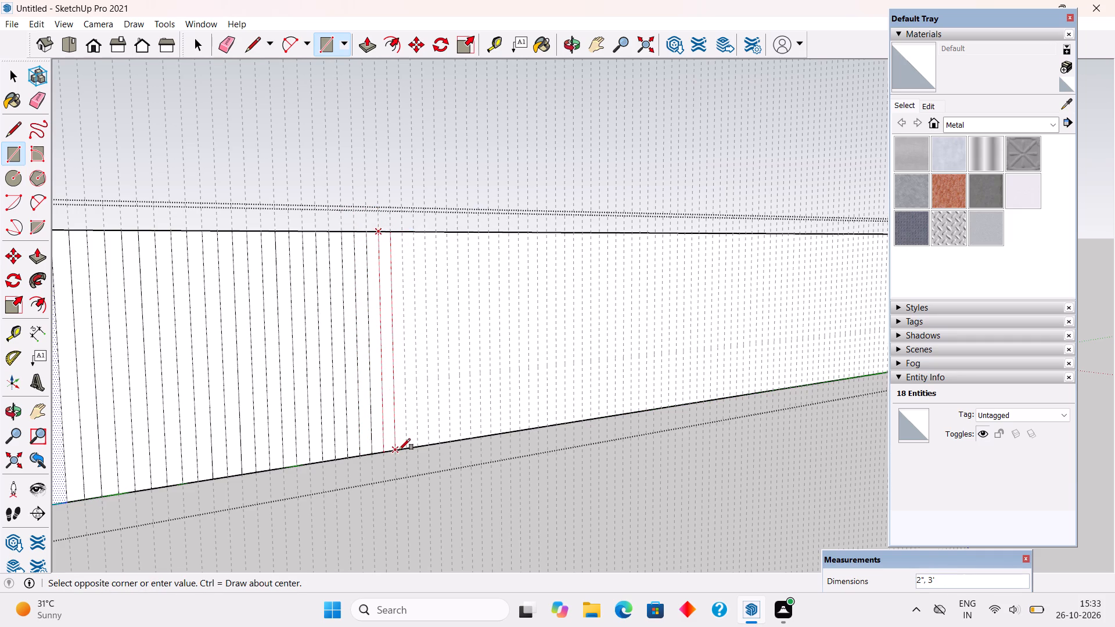
left_click(399, 450)
left_click(399, 233)
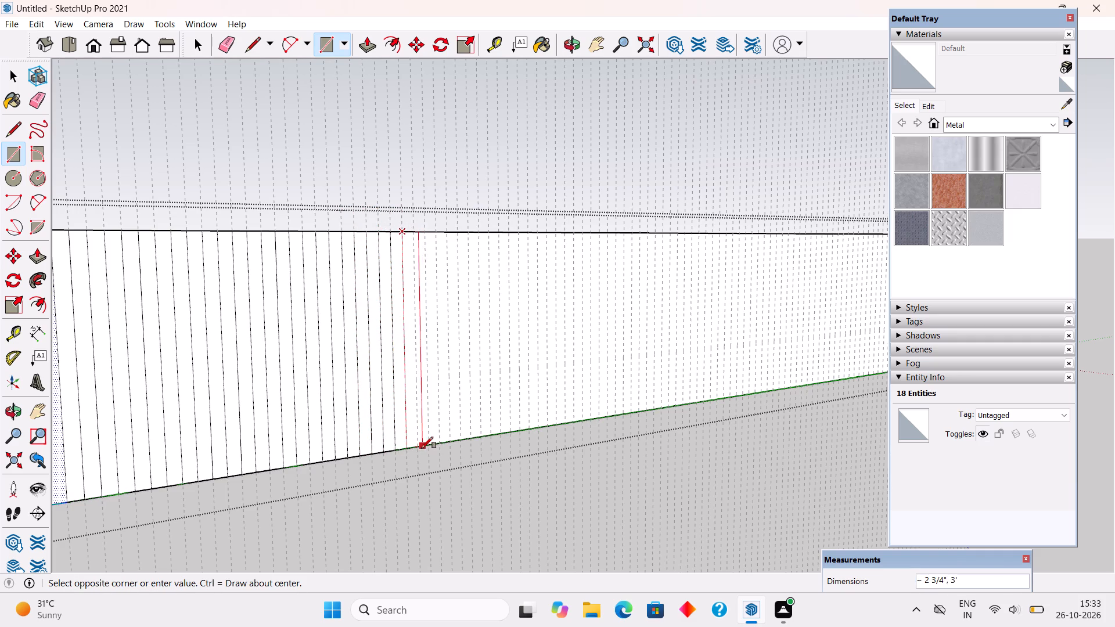
left_click(422, 448)
Continue the rib pattern with five 2" by 3' rectangles on the next alternate strips of the side parapet wall.
scroll(390, 454, "down", 6)
middle_click_drag(661, 484, 533, 457)
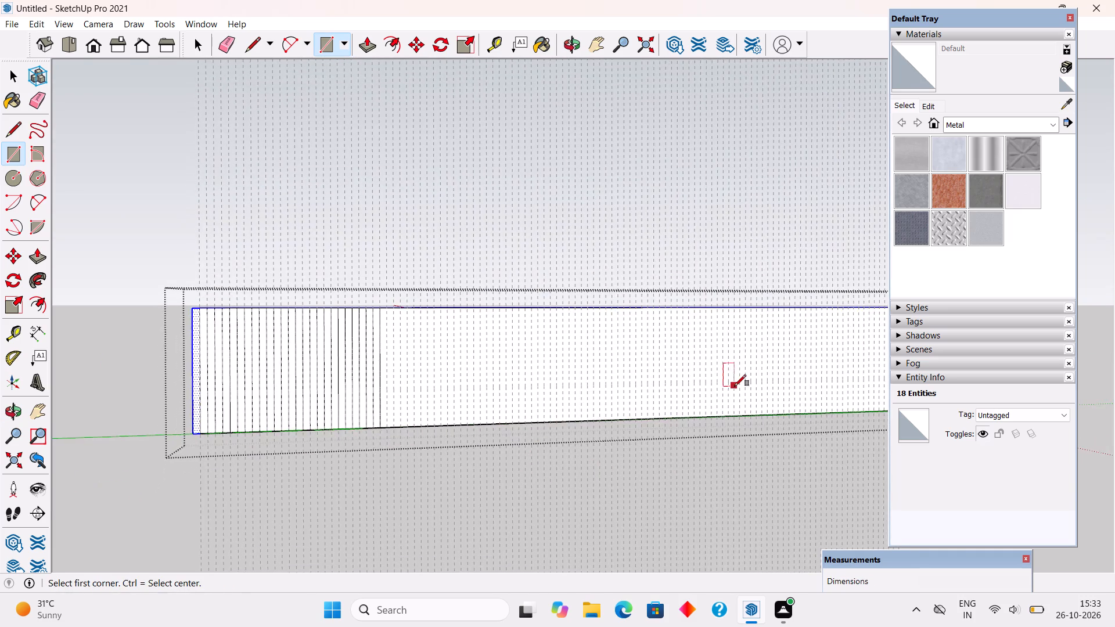
scroll(735, 386, "up", 3)
middle_click_drag(613, 423, 744, 446)
scroll(727, 416, "up", 2)
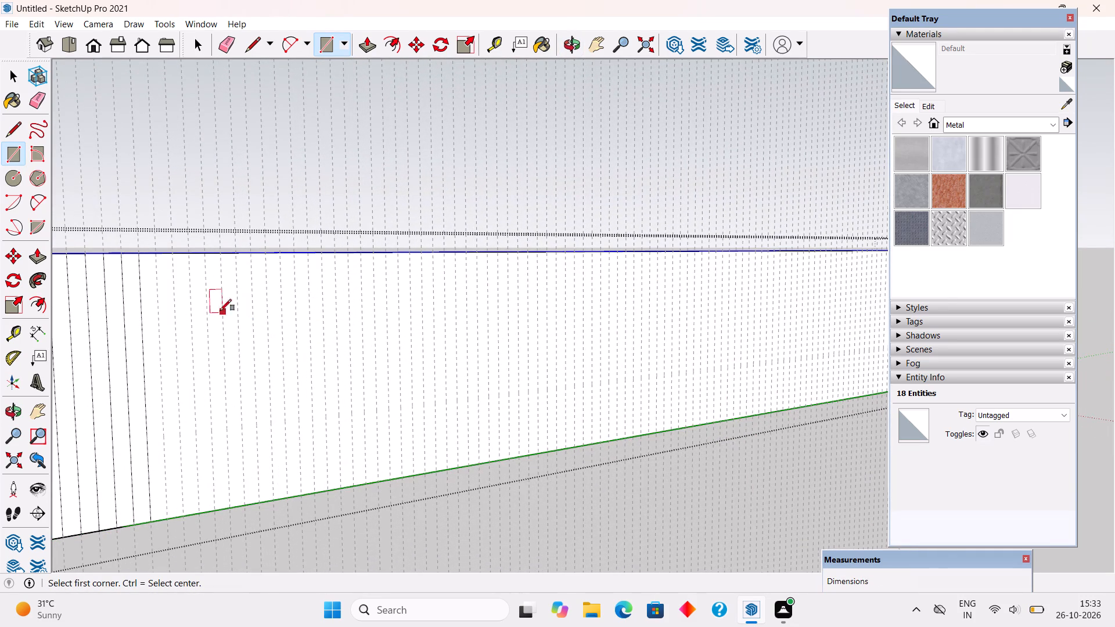
left_click(159, 255)
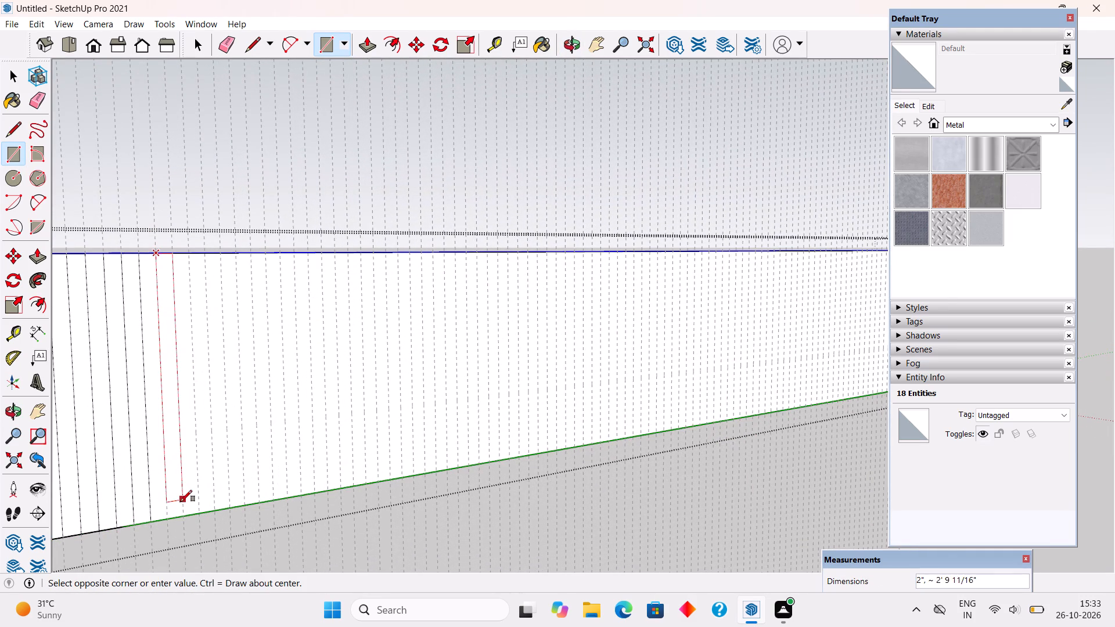
left_click(184, 514)
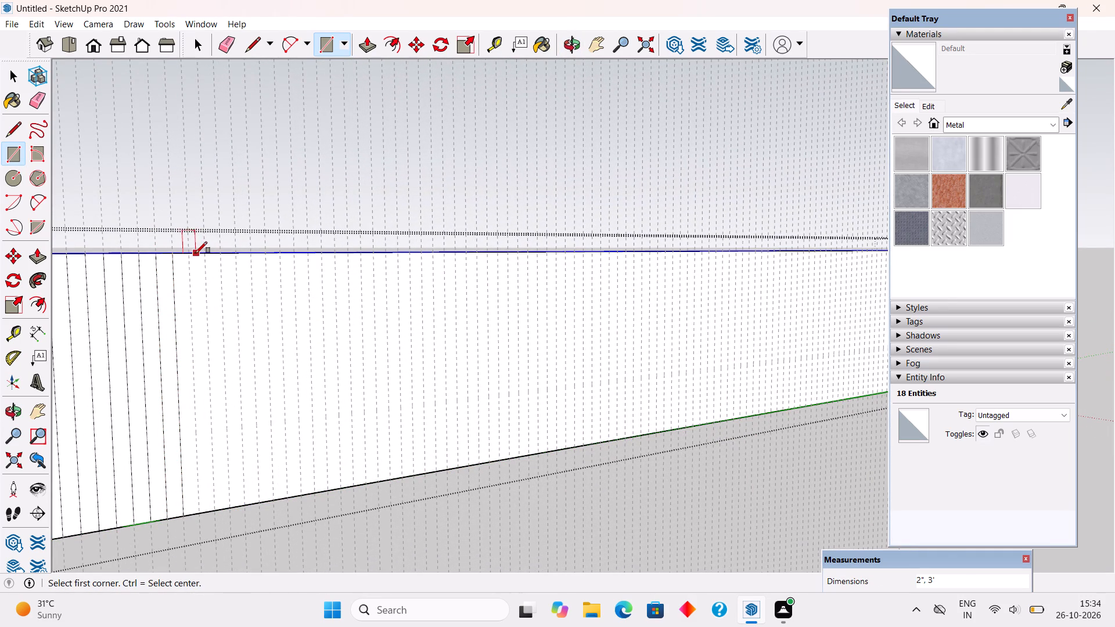
left_click(191, 254)
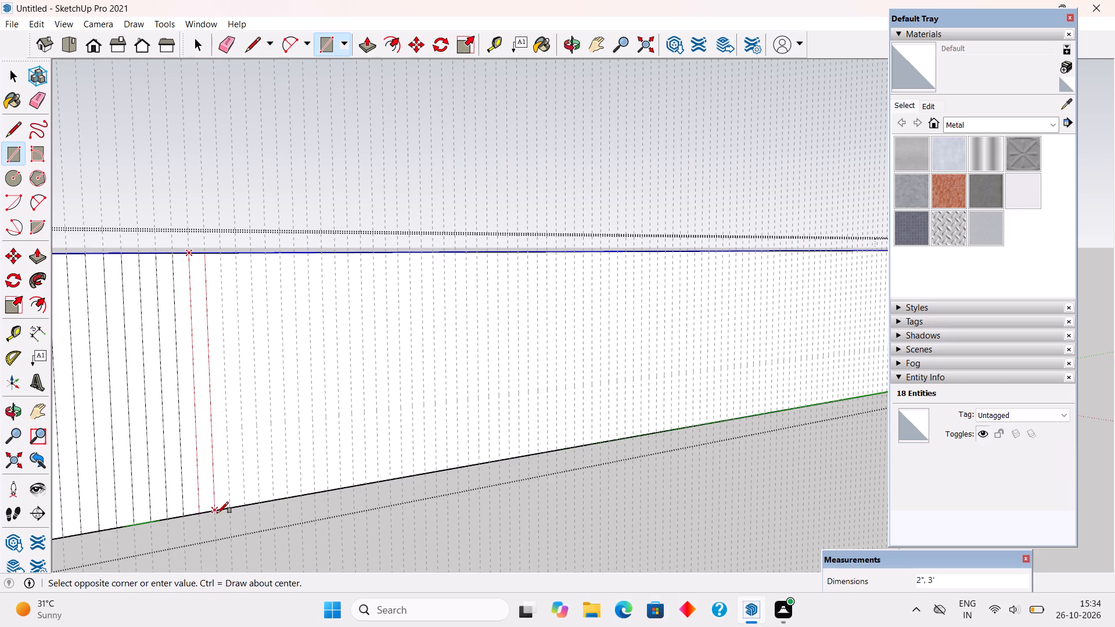
left_click(217, 513)
left_click(219, 250)
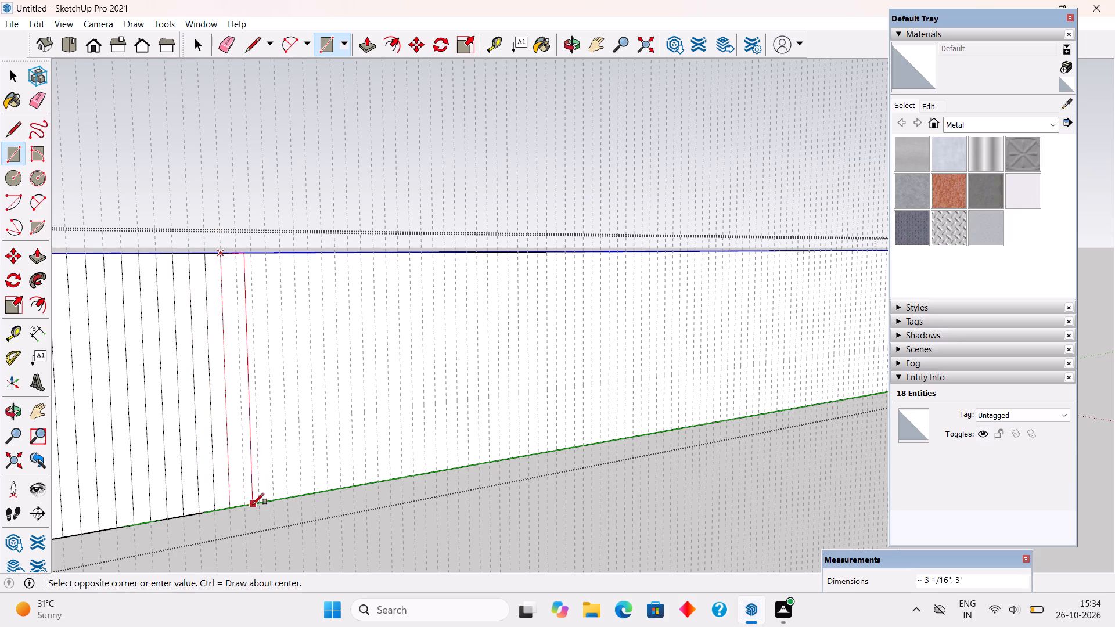
left_click(243, 506)
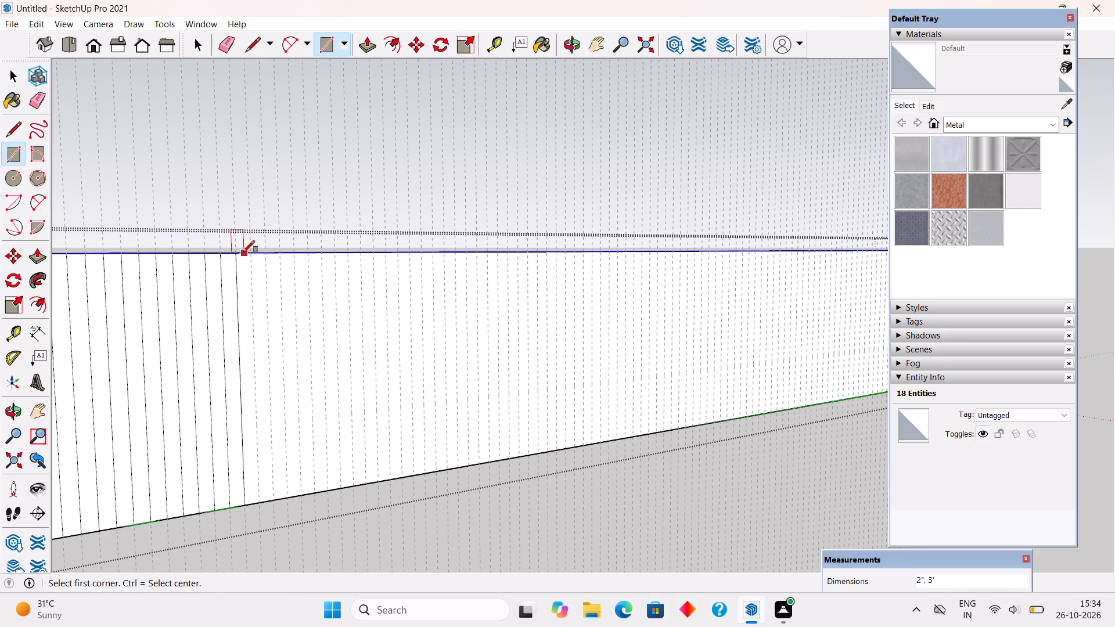
left_click(253, 255)
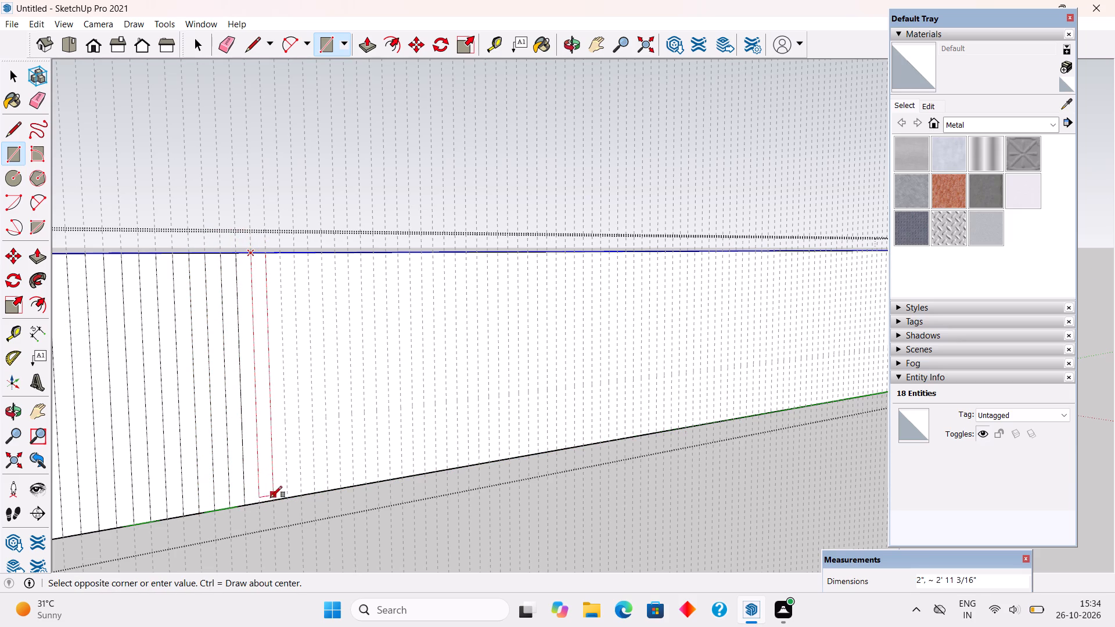
left_click(271, 498)
left_click(280, 250)
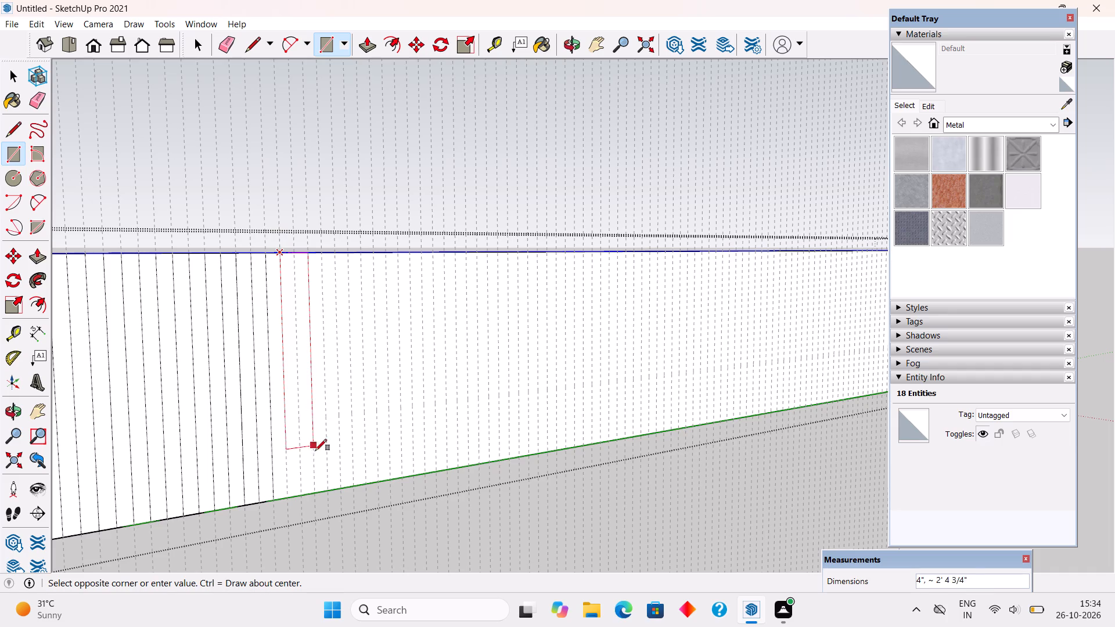
left_click(303, 492)
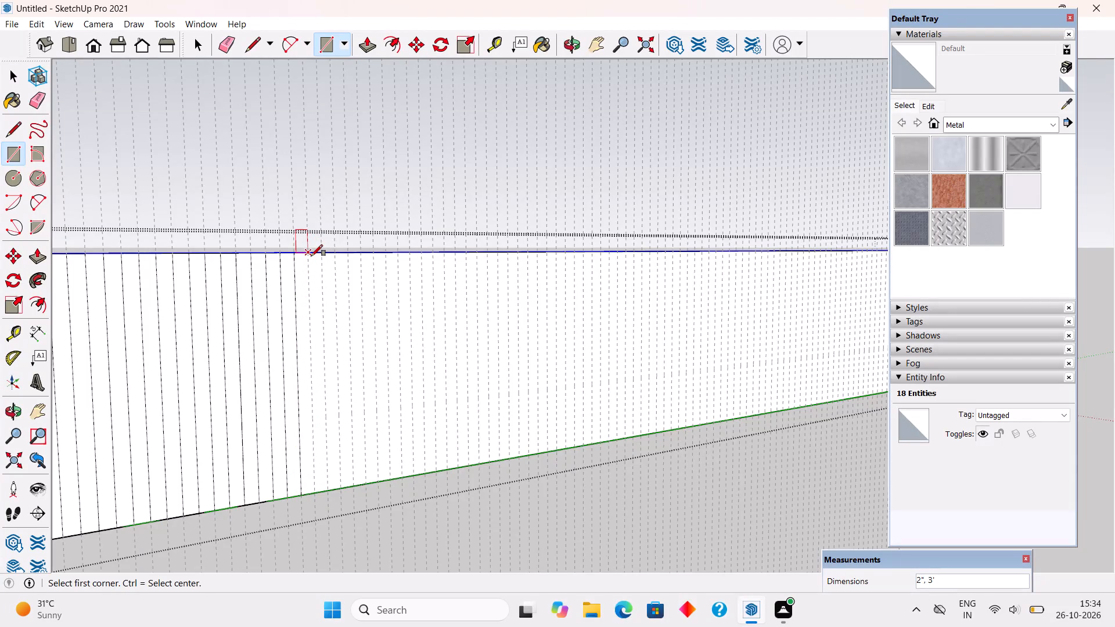
Draw five further 2" by 3' rectangles on every second guide strip, from the wall's top edge to its bottom edge.
left_click(311, 256)
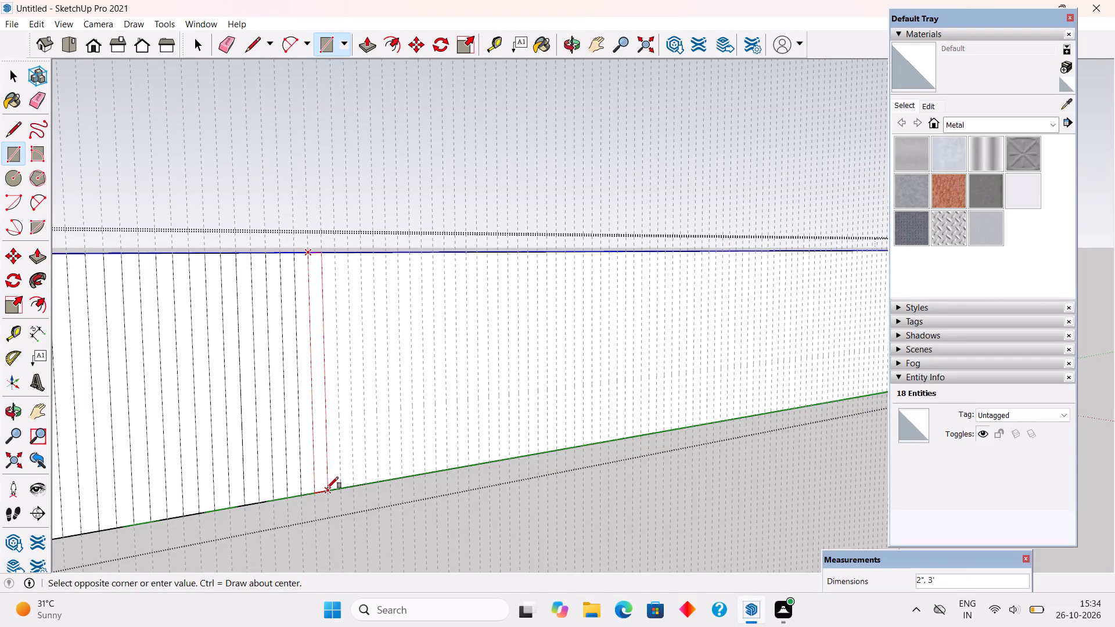
left_click(327, 488)
left_click(336, 252)
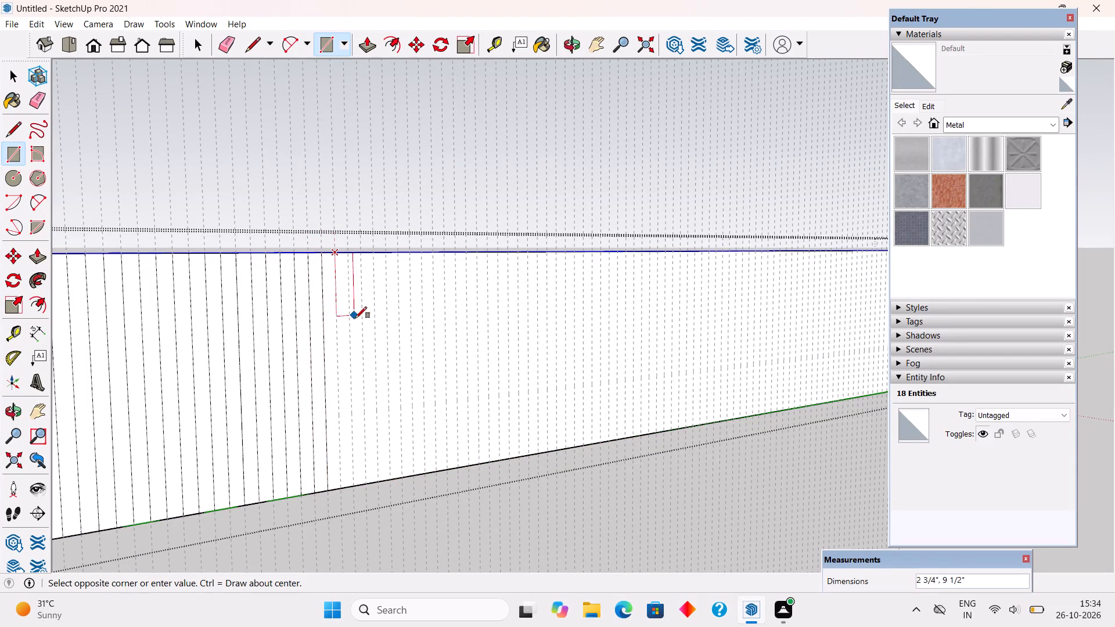
left_click(353, 485)
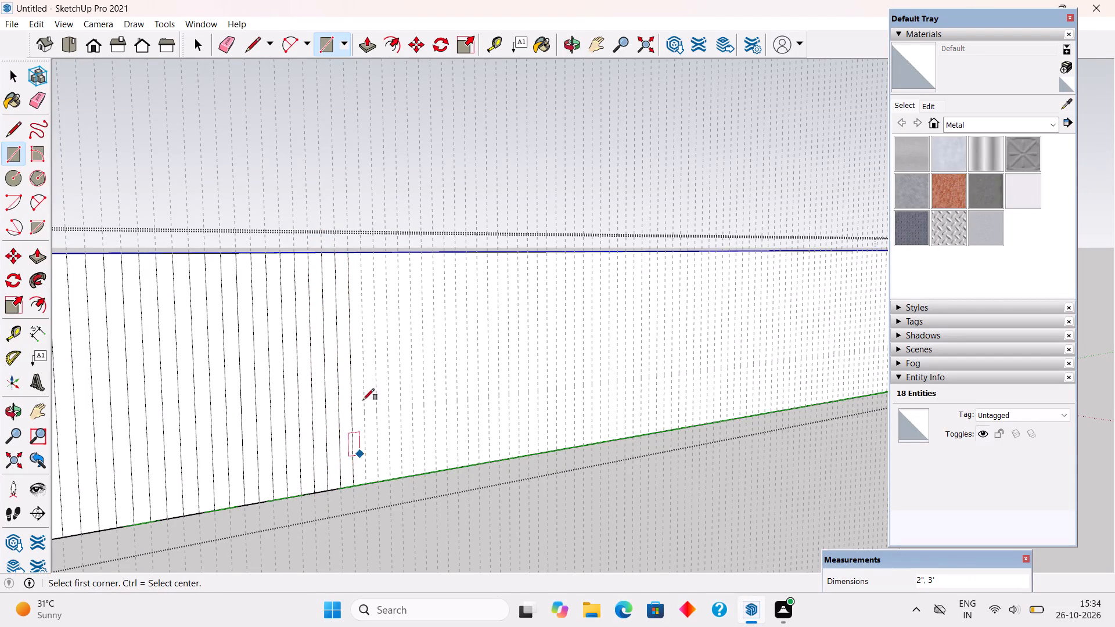
left_click(362, 254)
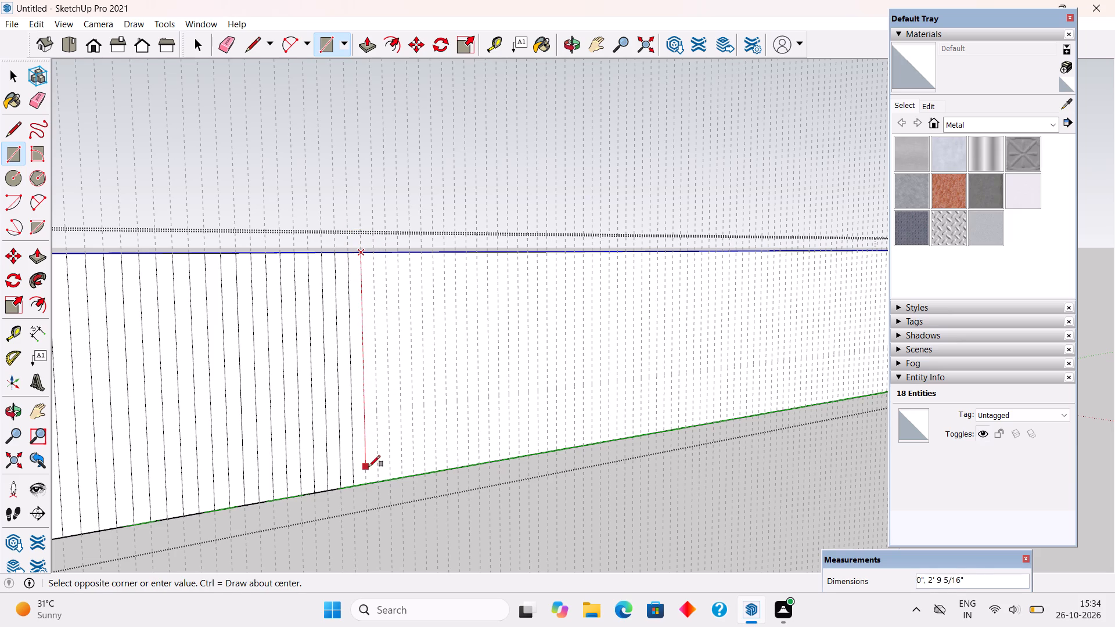
left_click(375, 482)
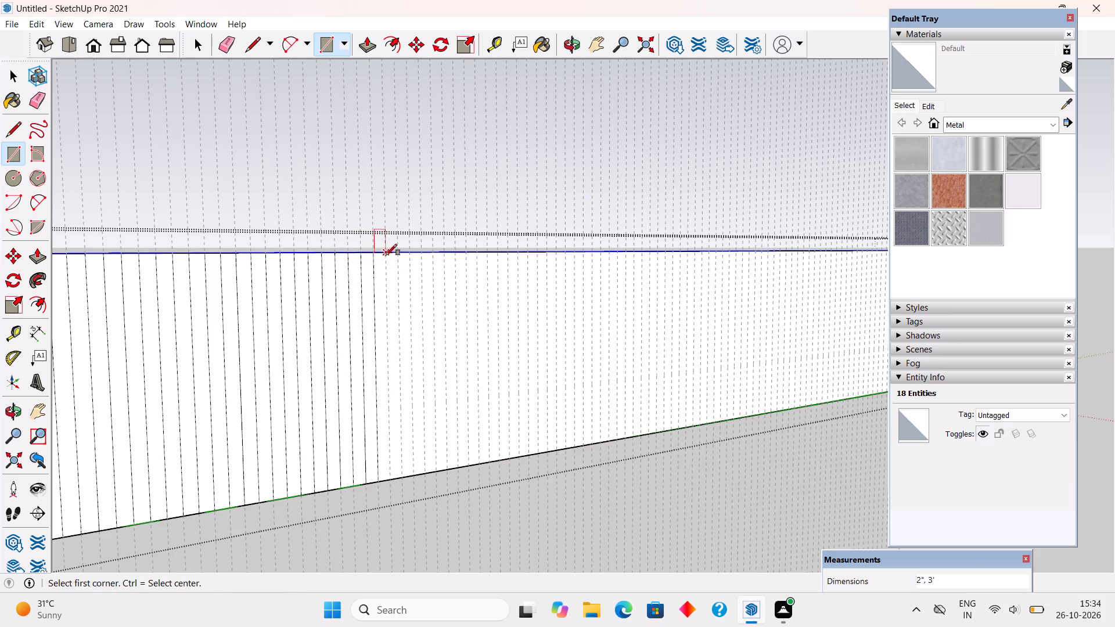
left_click(386, 254)
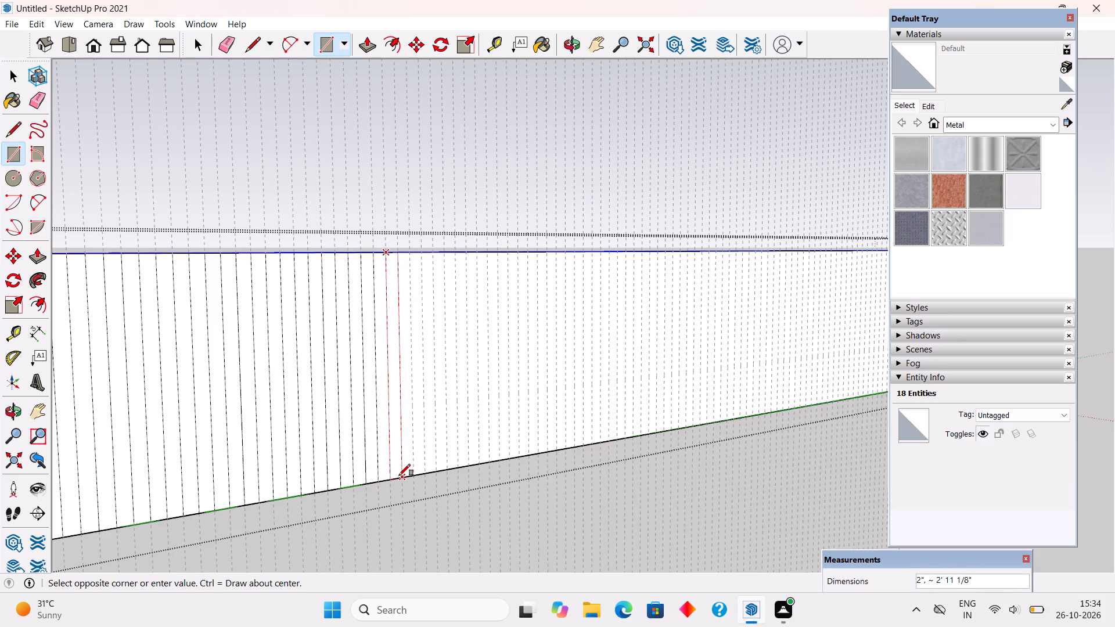
left_click(401, 480)
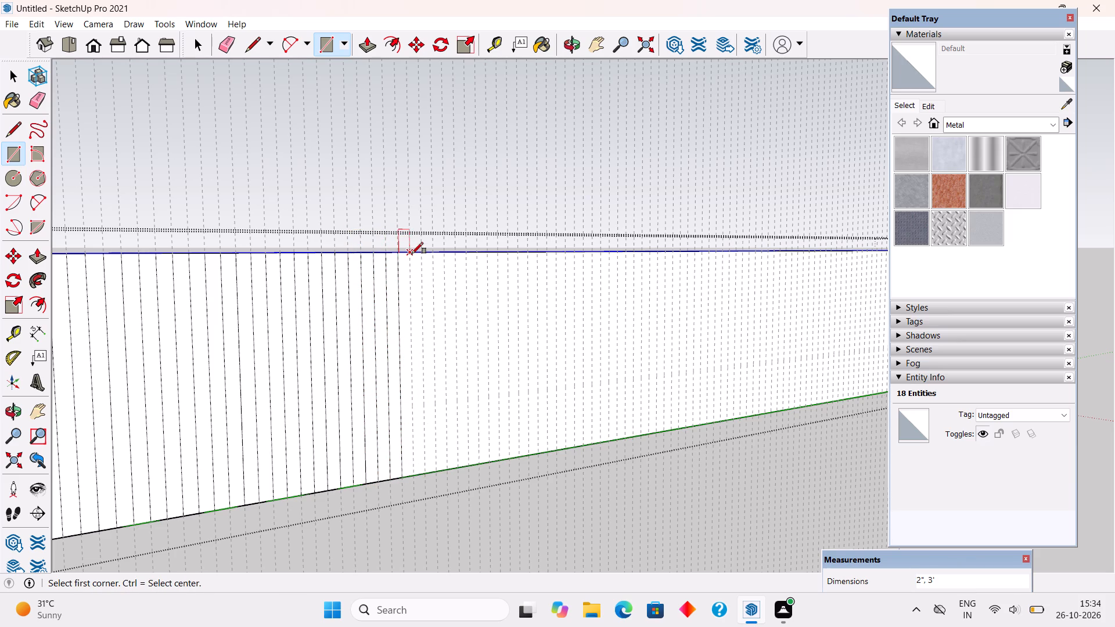
left_click(412, 254)
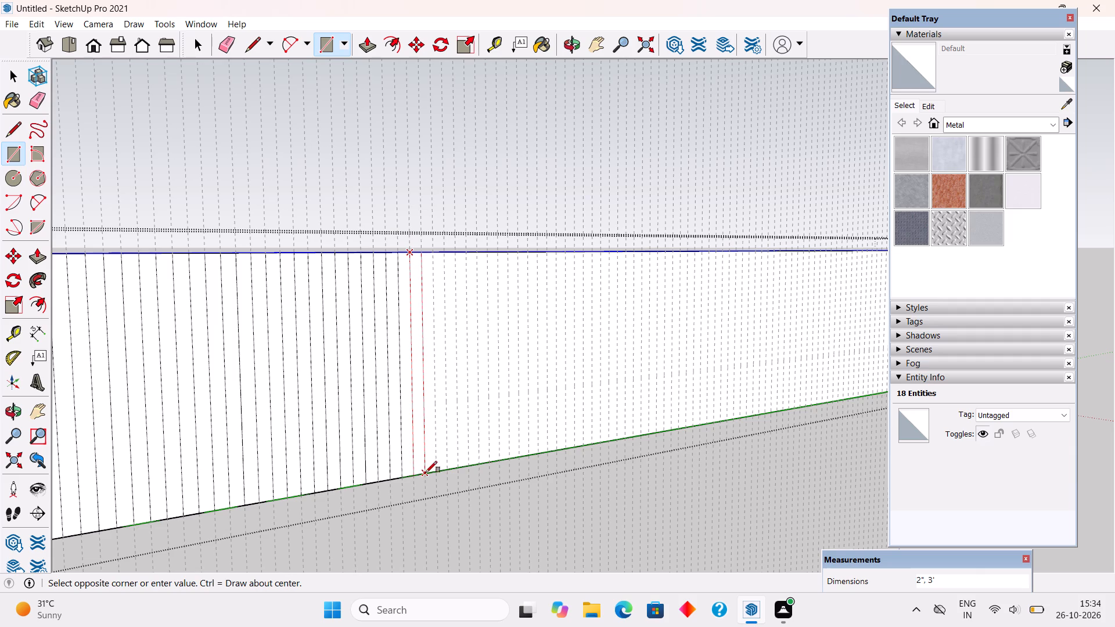
left_click(426, 473)
Draw four more 2" by 3' rectangles on alternate guide strips of the side parapet wall, continuing from the last outlined rib.
scroll(293, 344, "down", 5)
scroll(589, 370, "up", 5)
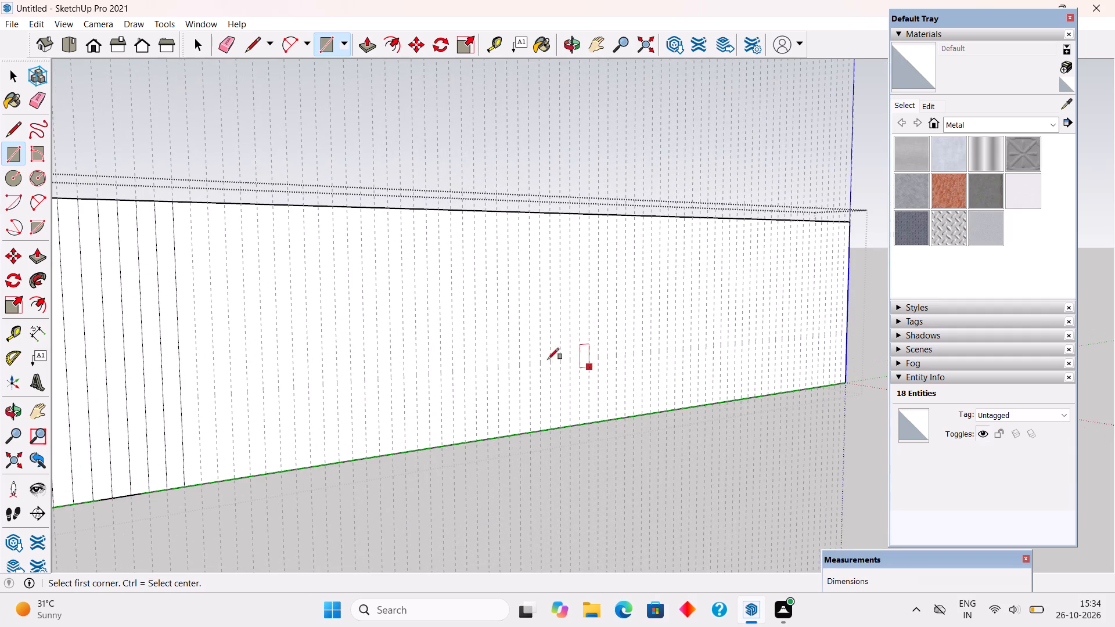
left_click(192, 204)
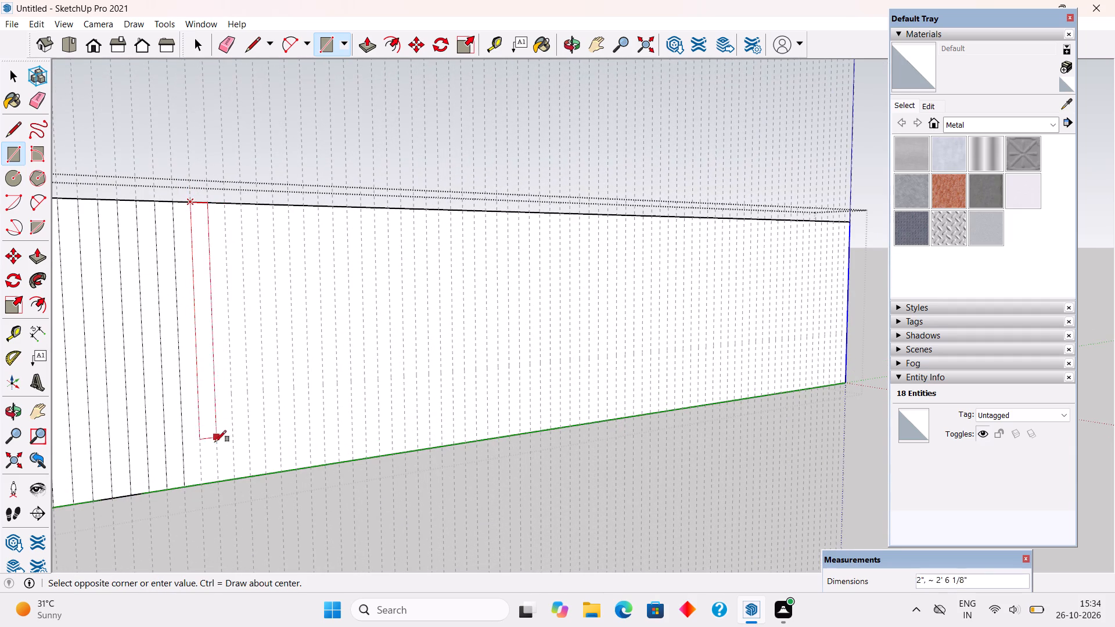
left_click(218, 482)
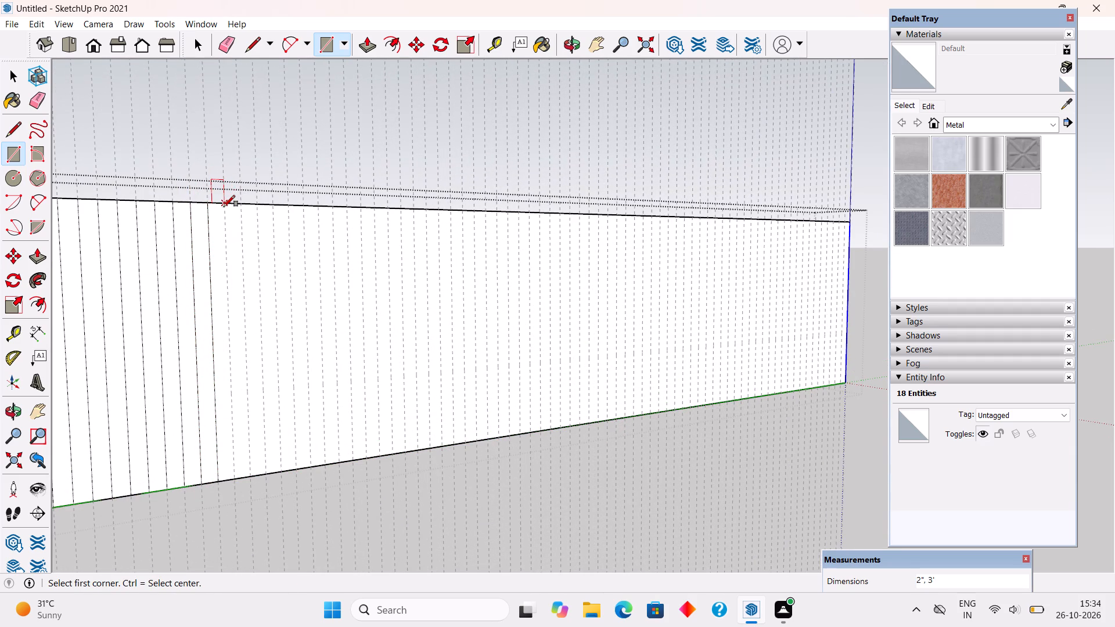
left_click(224, 207)
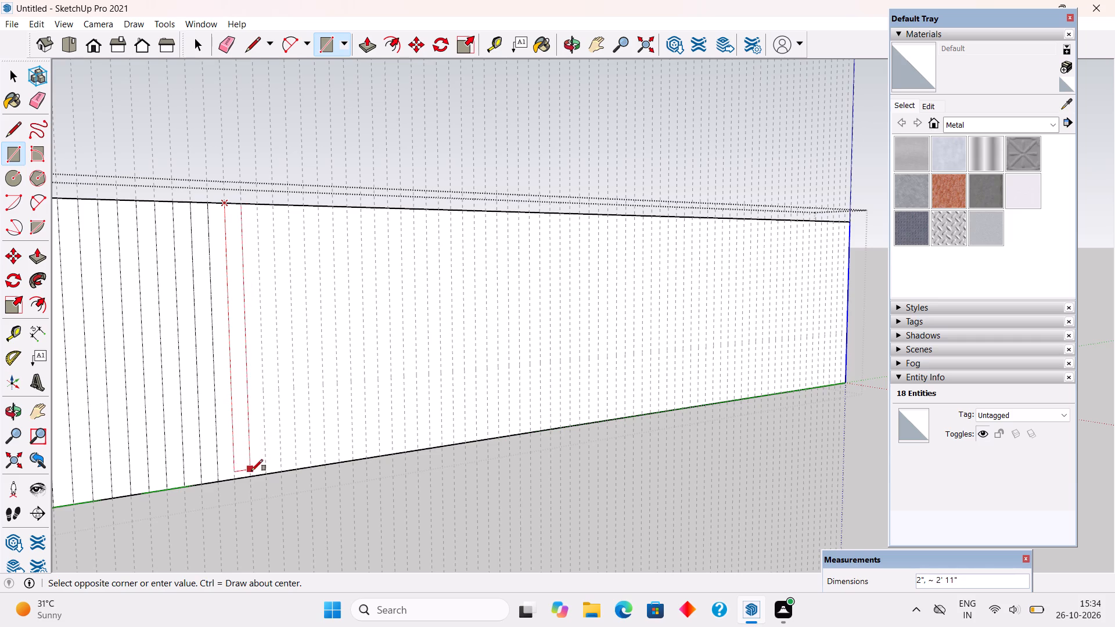
left_click(251, 477)
left_click(257, 207)
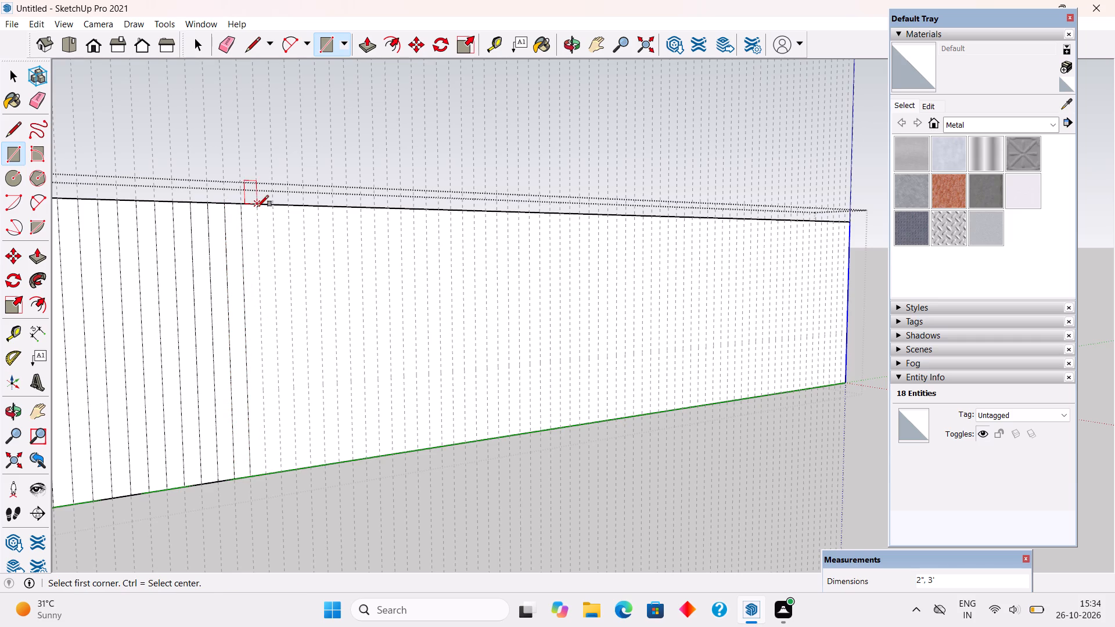
left_click(282, 469)
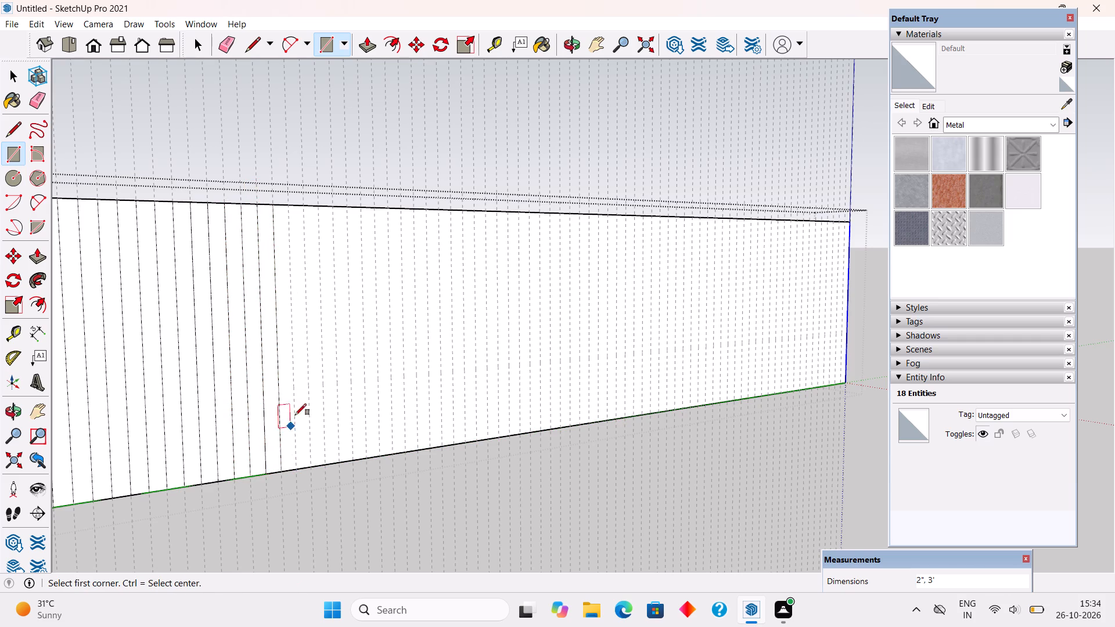
left_click(287, 206)
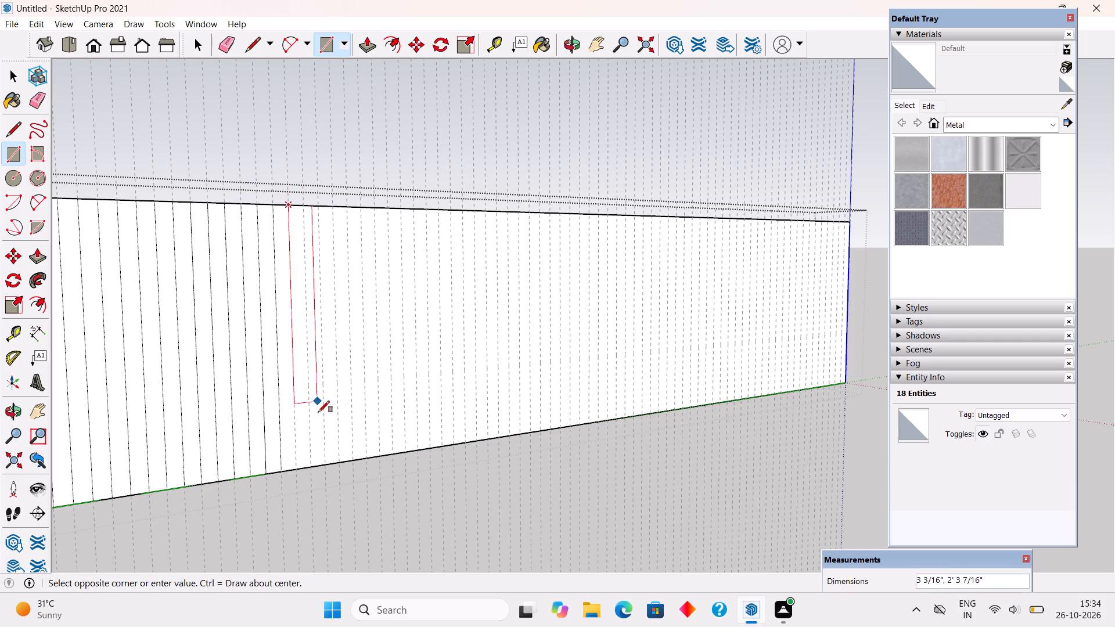
left_click(312, 468)
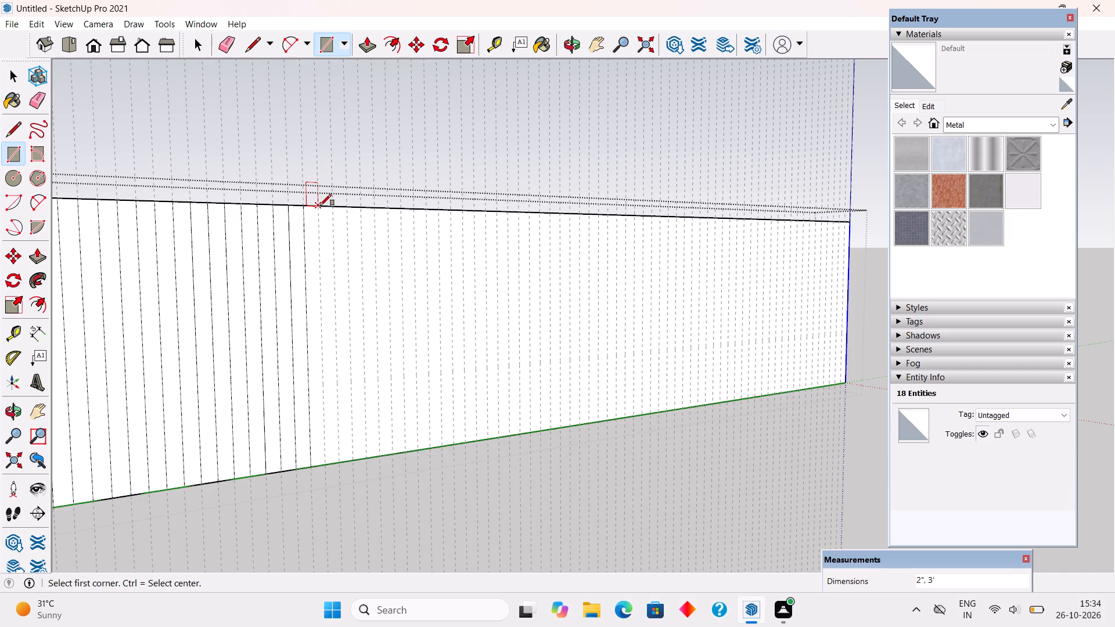
Add five 2" by 3' rectangles on the following alternate strips, spanning the parapet wall's top edge to its bottom edge.
left_click(320, 206)
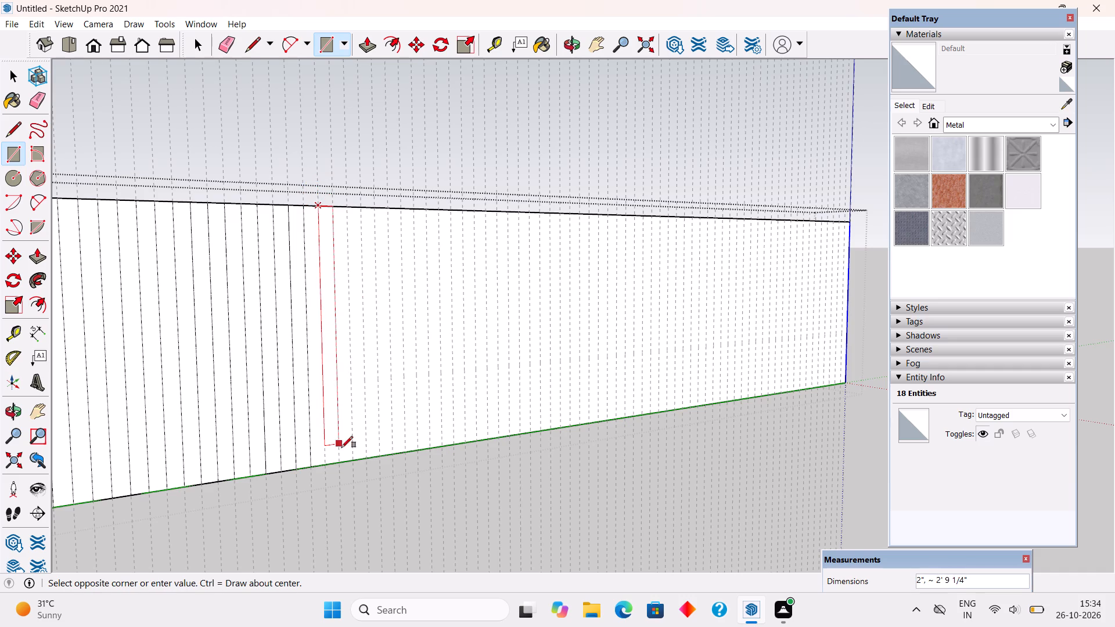
left_click(342, 462)
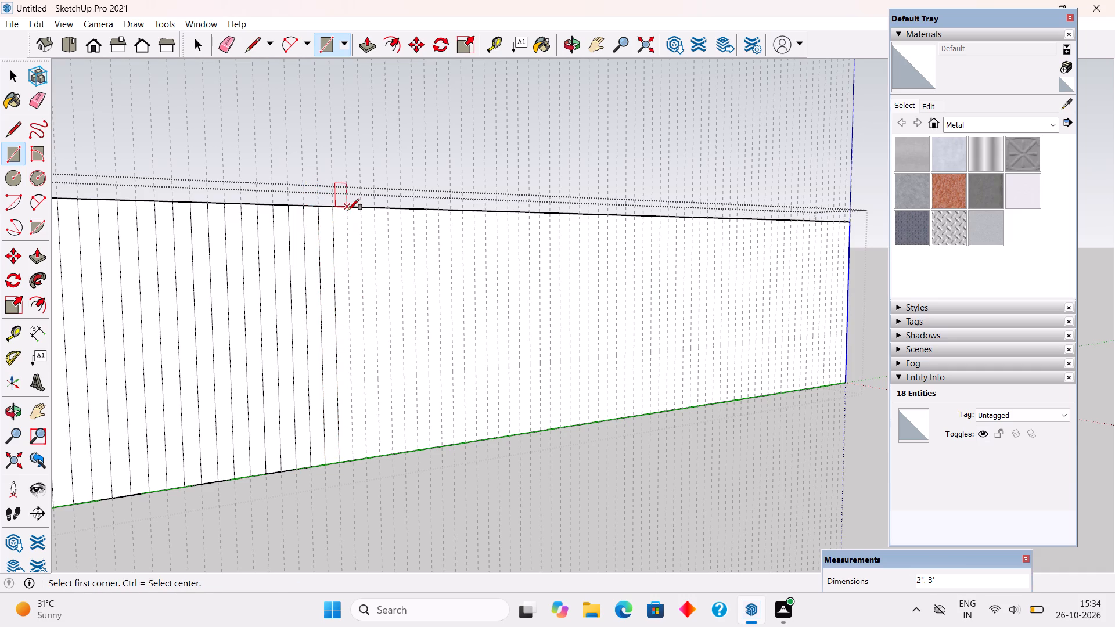
left_click(348, 210)
left_click(368, 460)
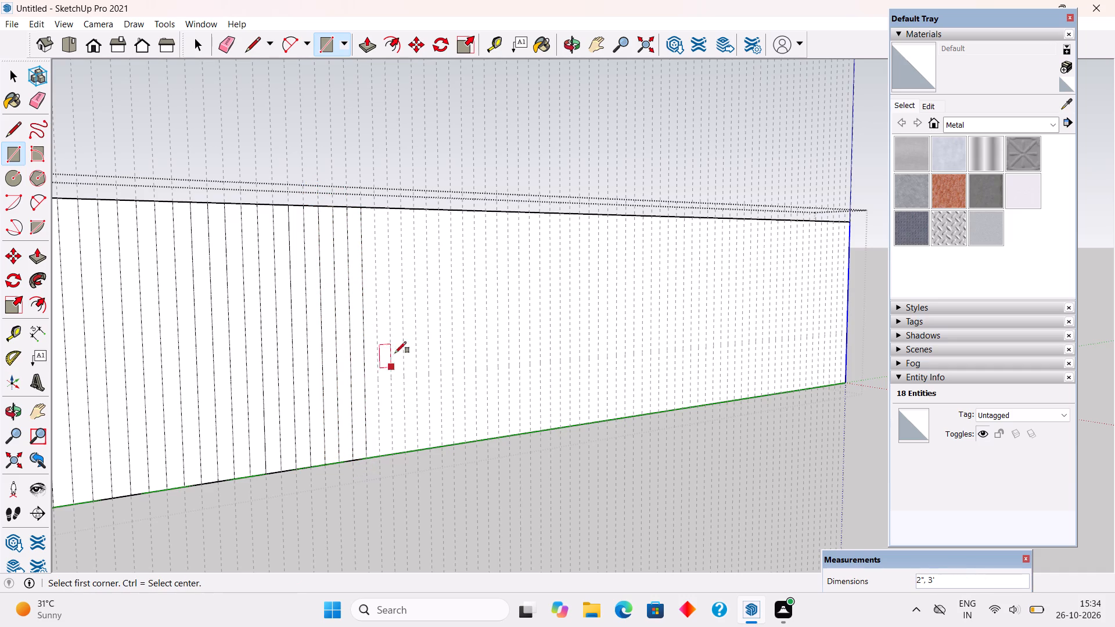
left_click(372, 208)
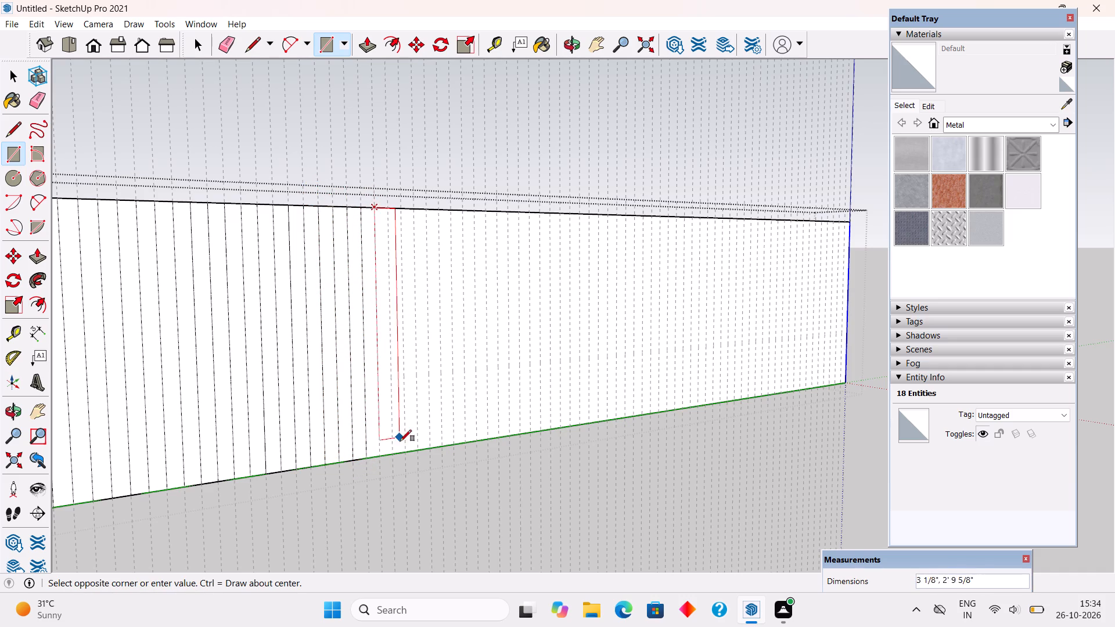
left_click(393, 452)
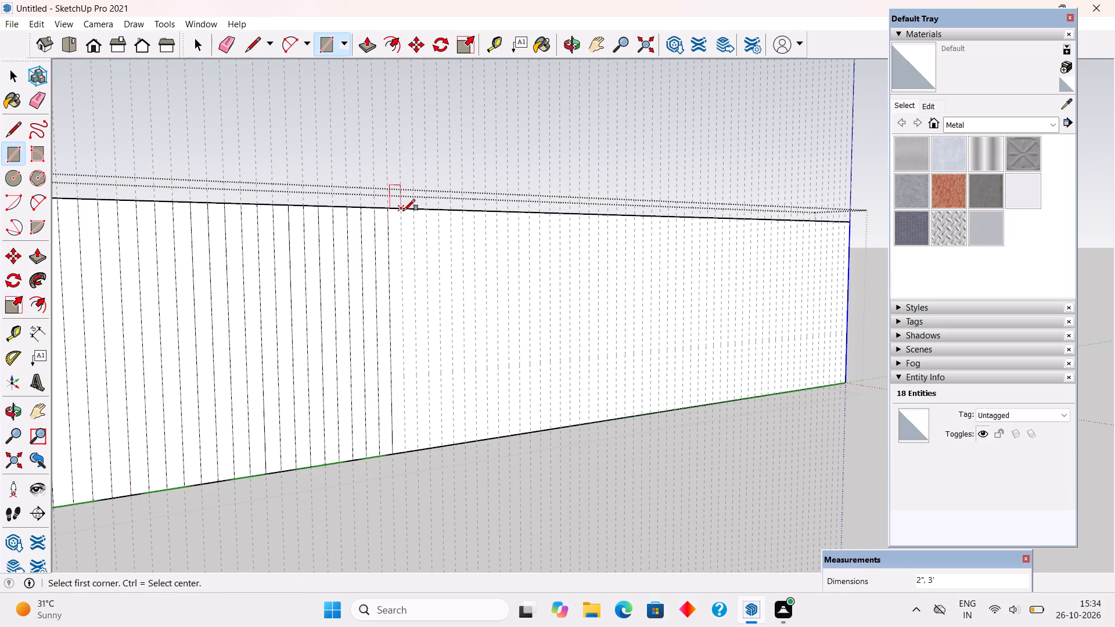
left_click(404, 211)
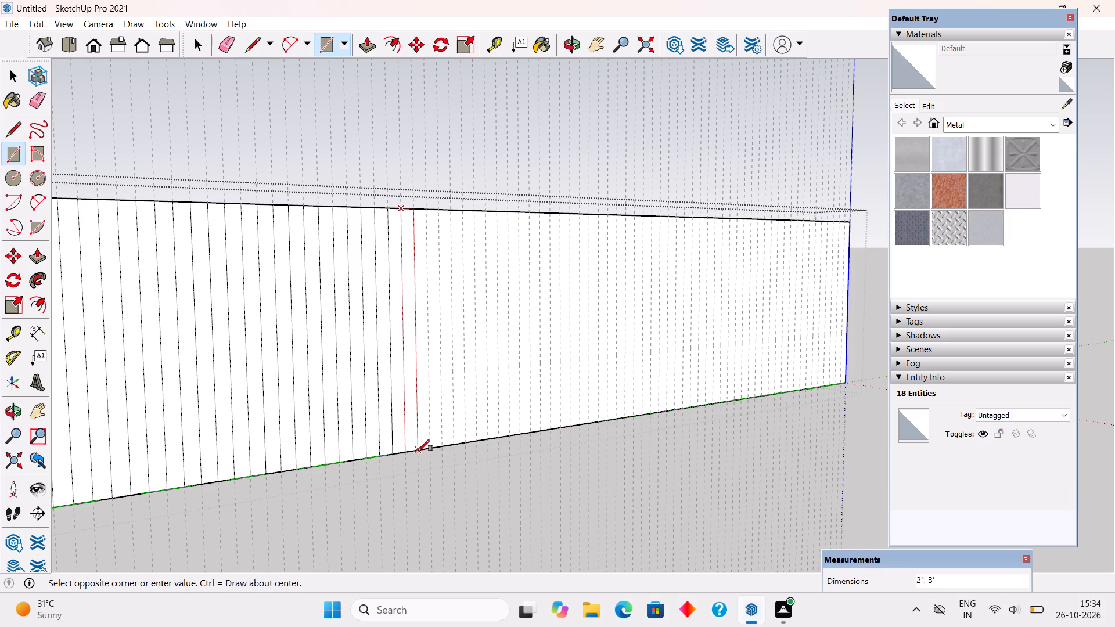
left_click(418, 451)
left_click(425, 210)
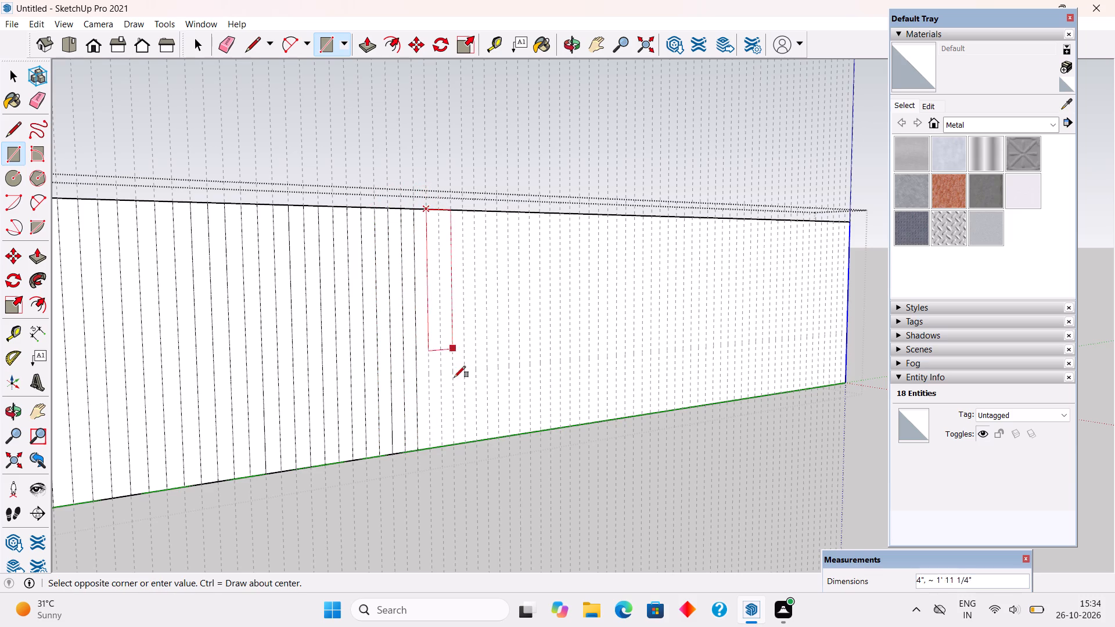
left_click(442, 444)
Continue the rib pattern toward the wall's far end with five 2" by 3' rectangles, skipping one guide strip between each.
scroll(310, 419, "down", 4)
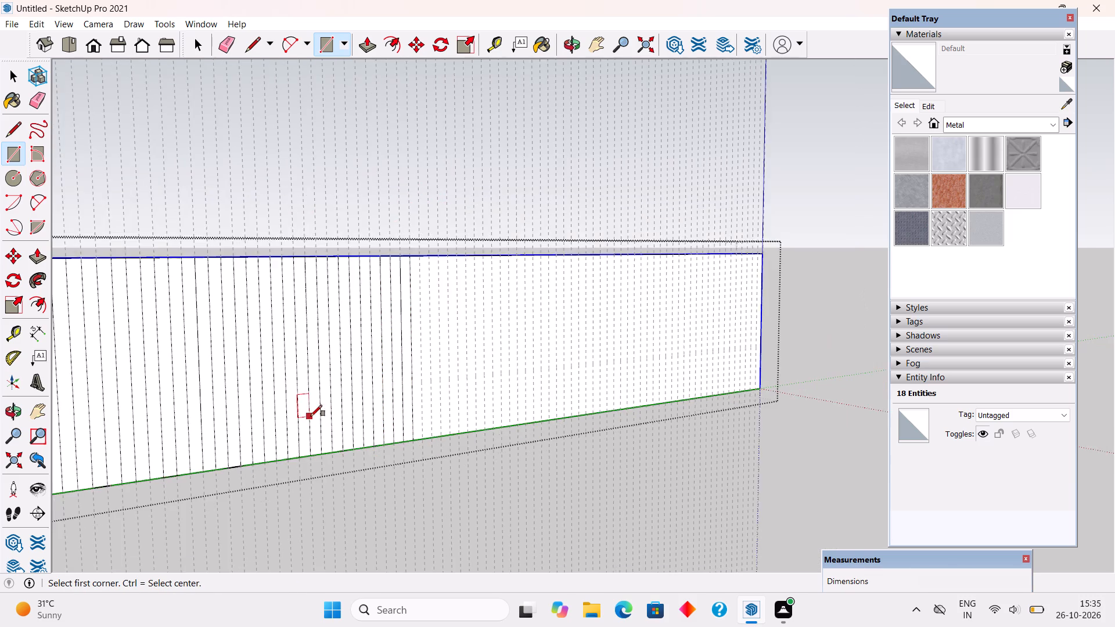
scroll(311, 416, "down", 3)
scroll(599, 402, "up", 3)
scroll(538, 348, "up", 2)
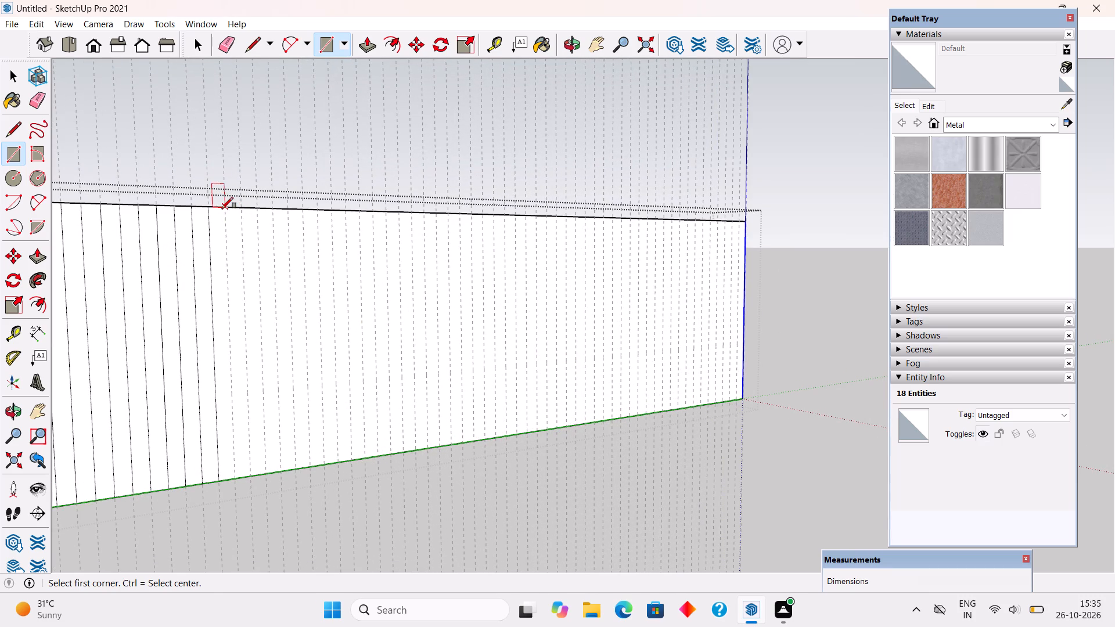
left_click(222, 208)
left_click(252, 478)
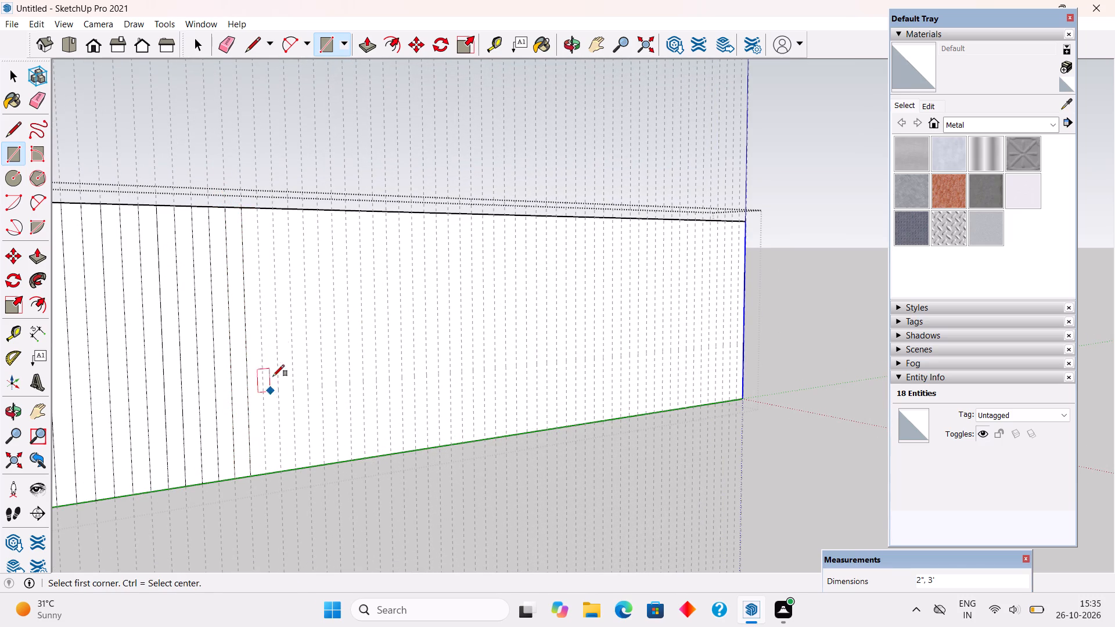
left_click(259, 210)
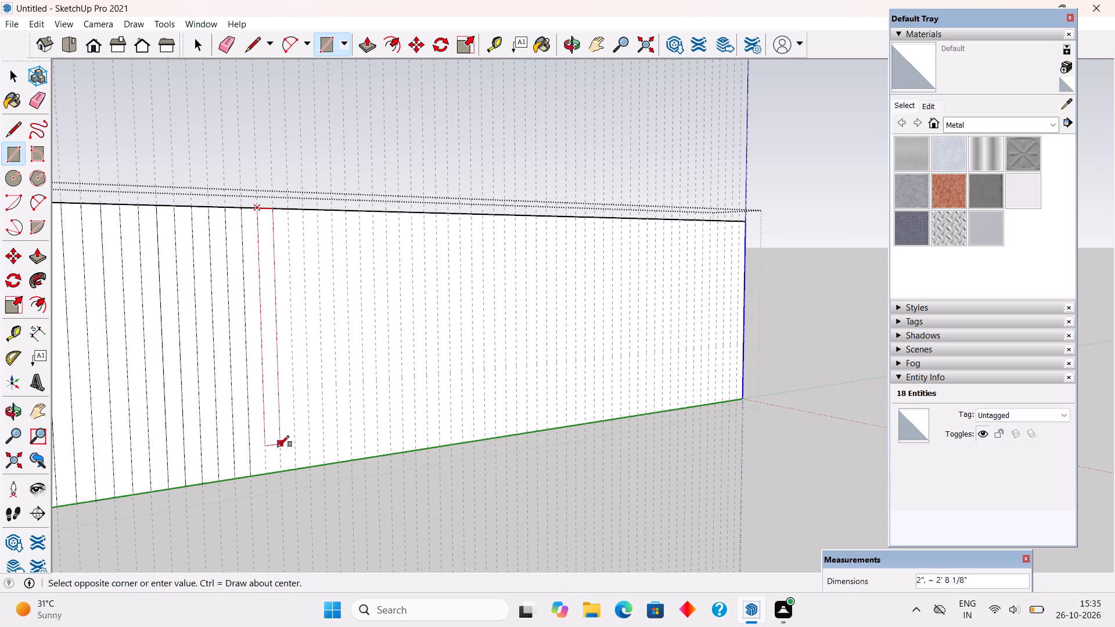
left_click(279, 471)
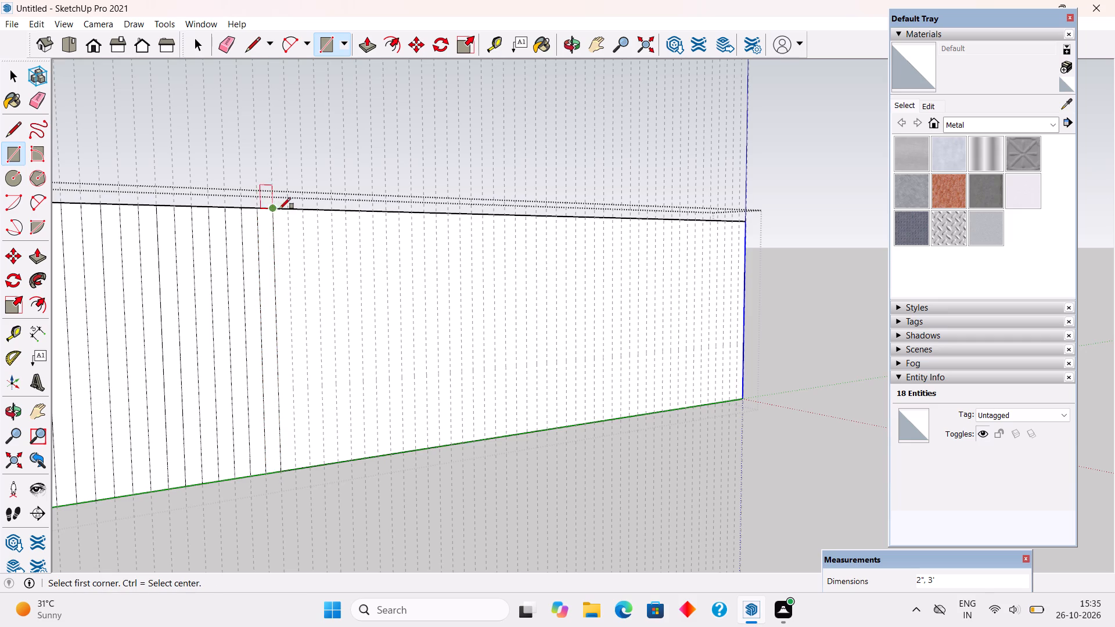
left_click(286, 209)
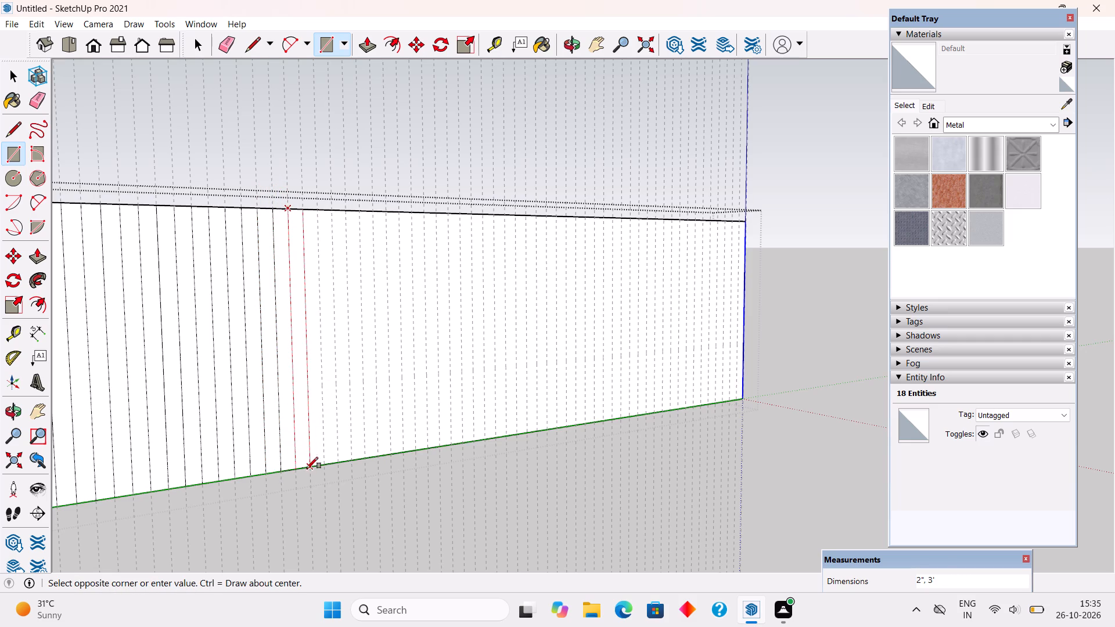
left_click(307, 469)
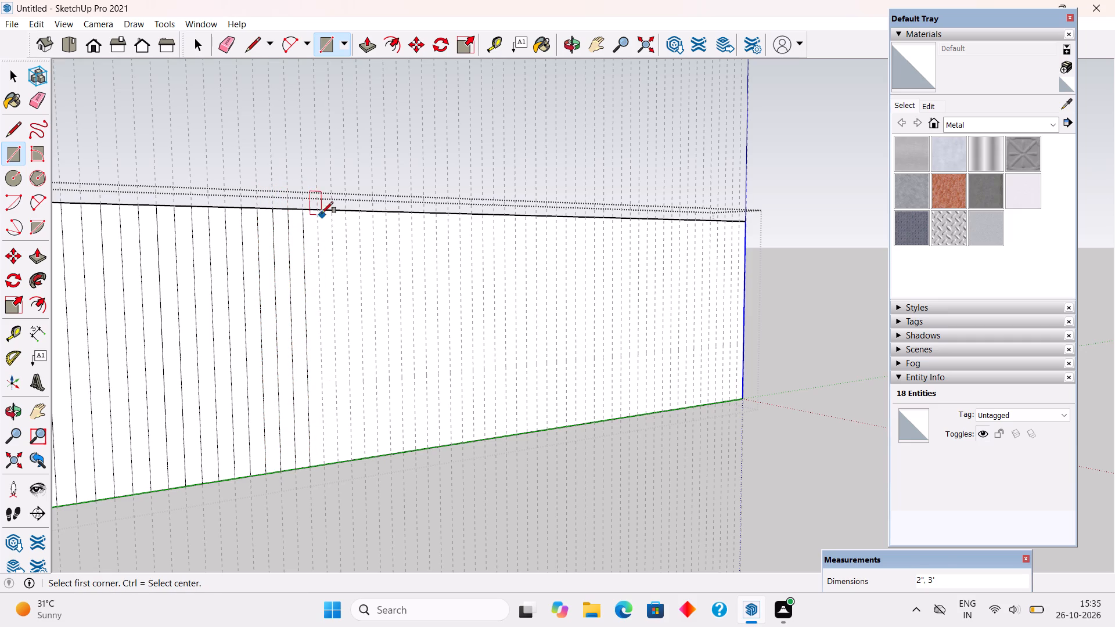
left_click(321, 211)
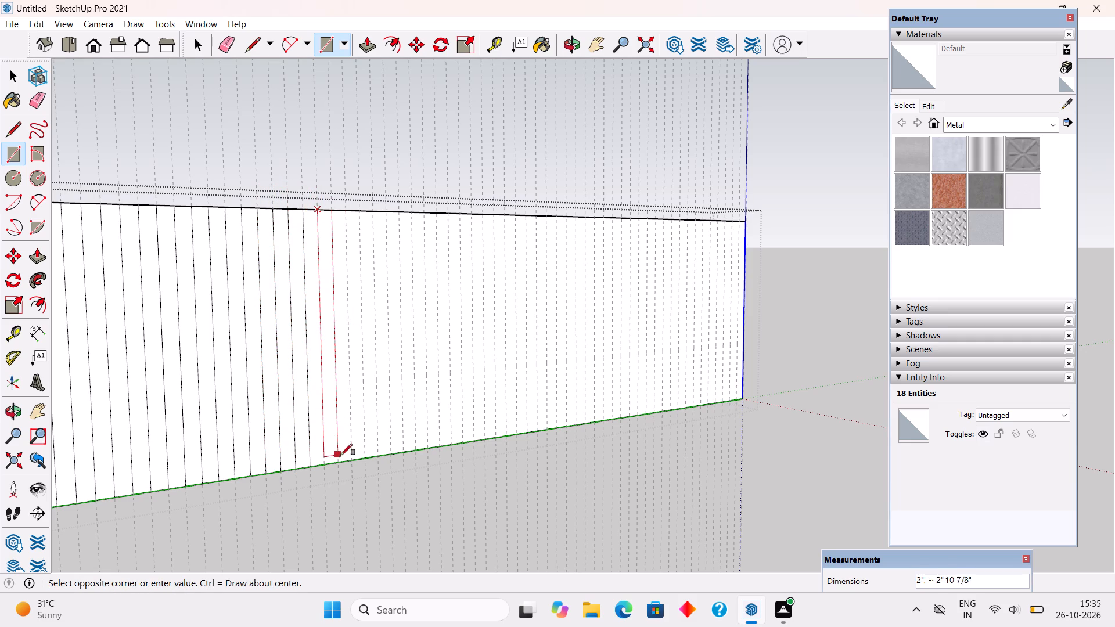
left_click(341, 462)
left_click(344, 211)
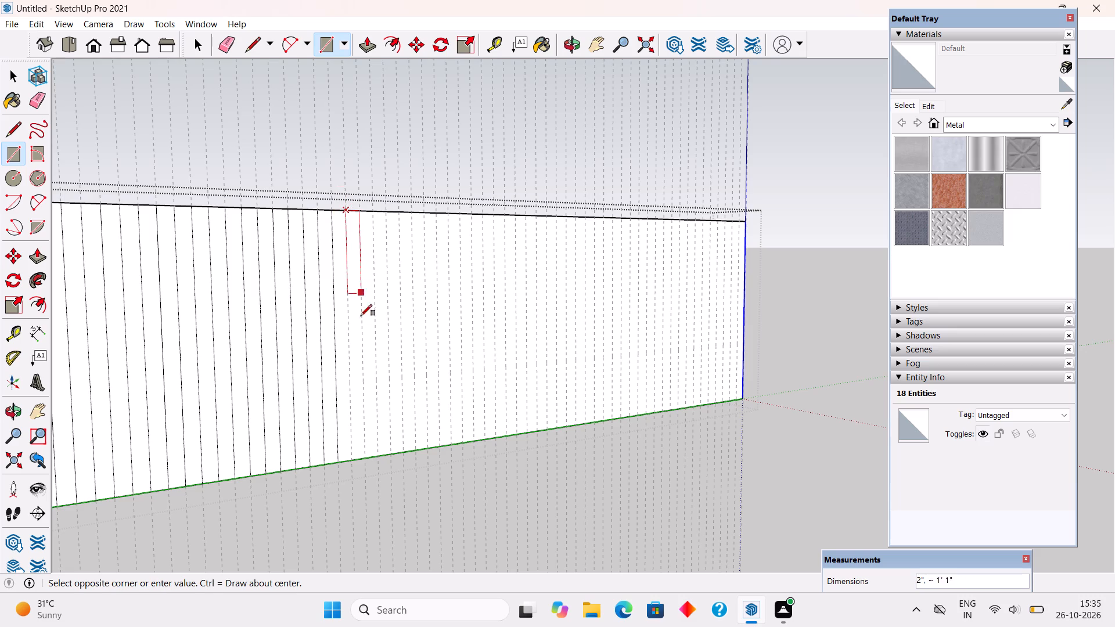
left_click(365, 459)
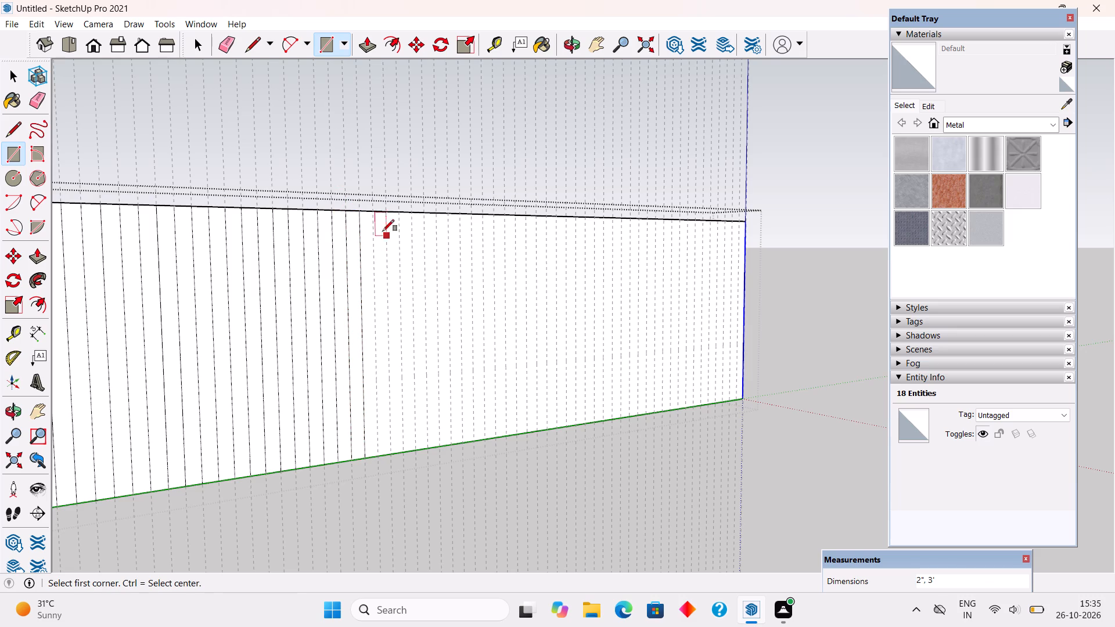
Draw seven more 2" by 3' rectangles on alternate guide strips of the side parapet wall, continuing from the last outlined rib.
left_click(376, 215)
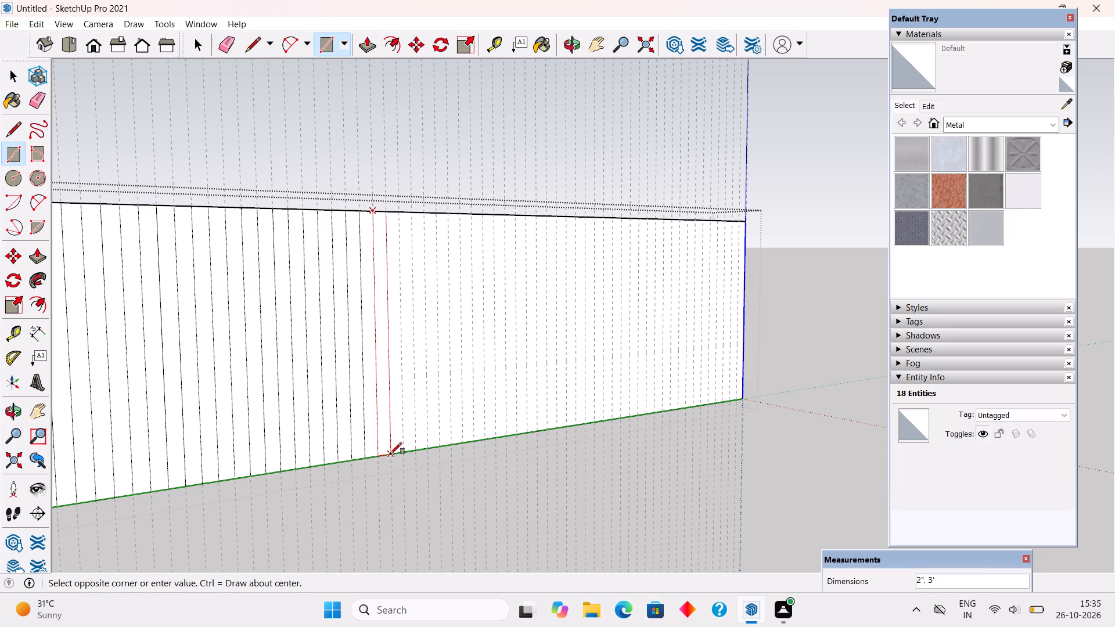
left_click(390, 454)
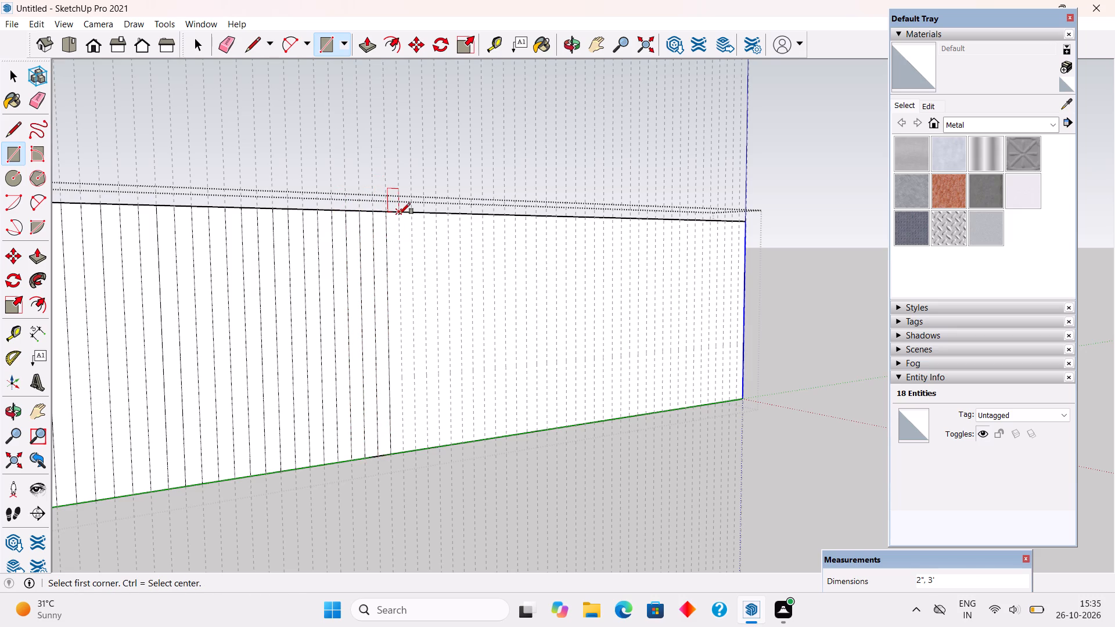
left_click(399, 214)
left_click(418, 447)
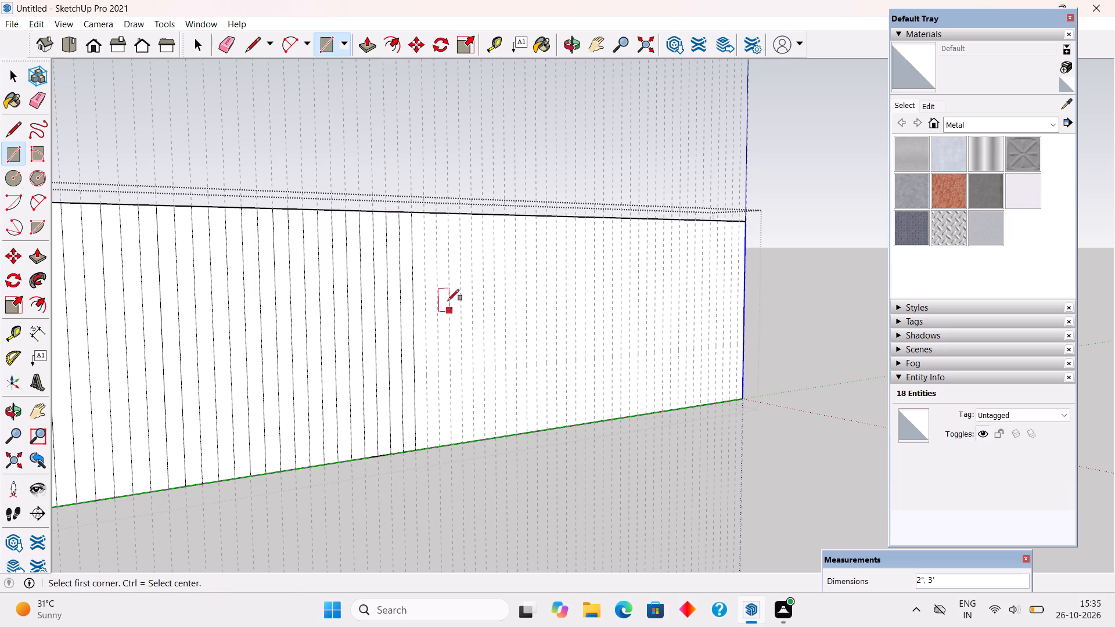
left_click(425, 215)
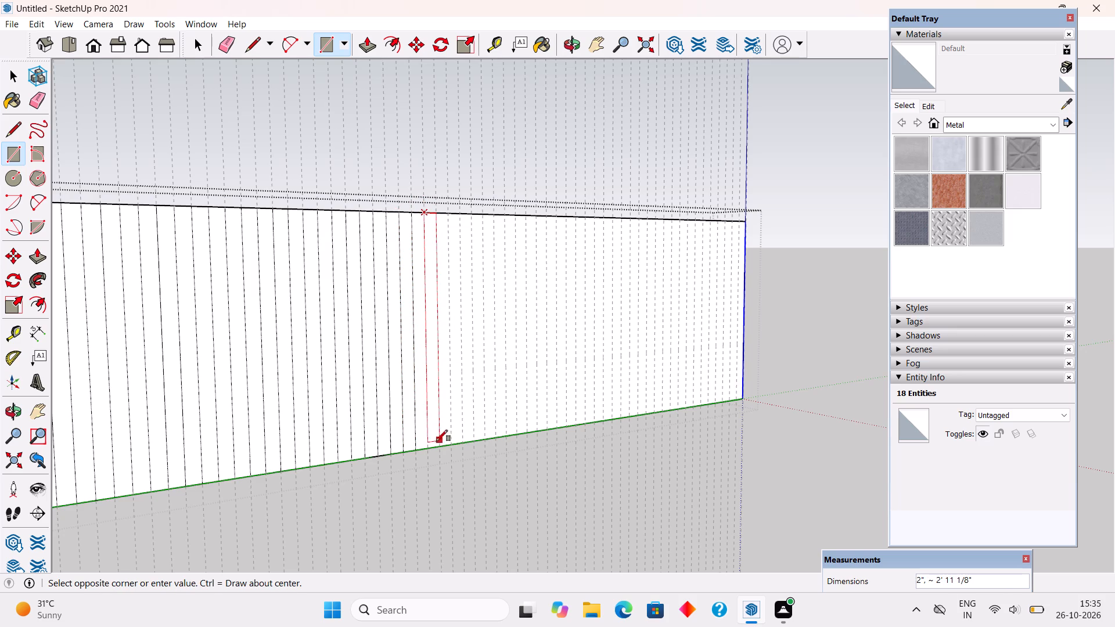
left_click(438, 447)
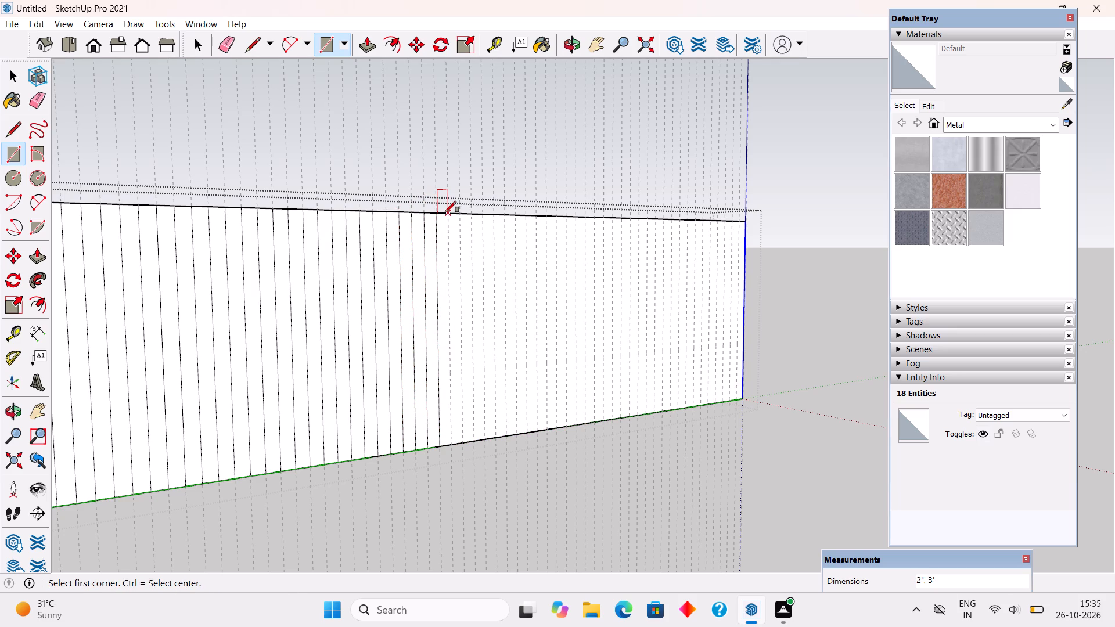
left_click(445, 212)
left_click(465, 441)
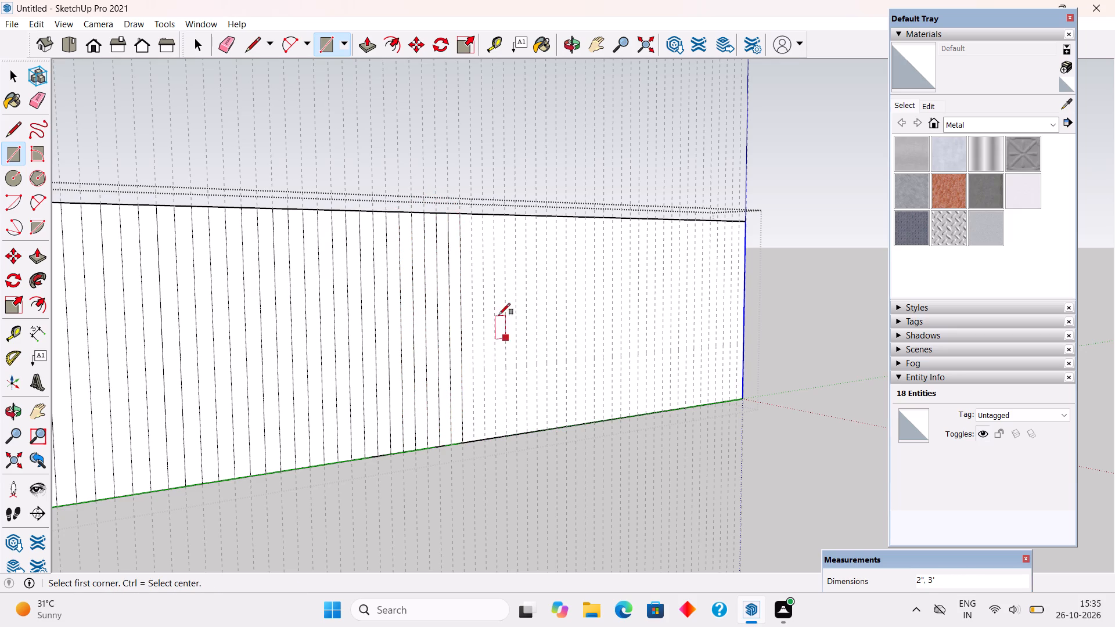
left_click(470, 214)
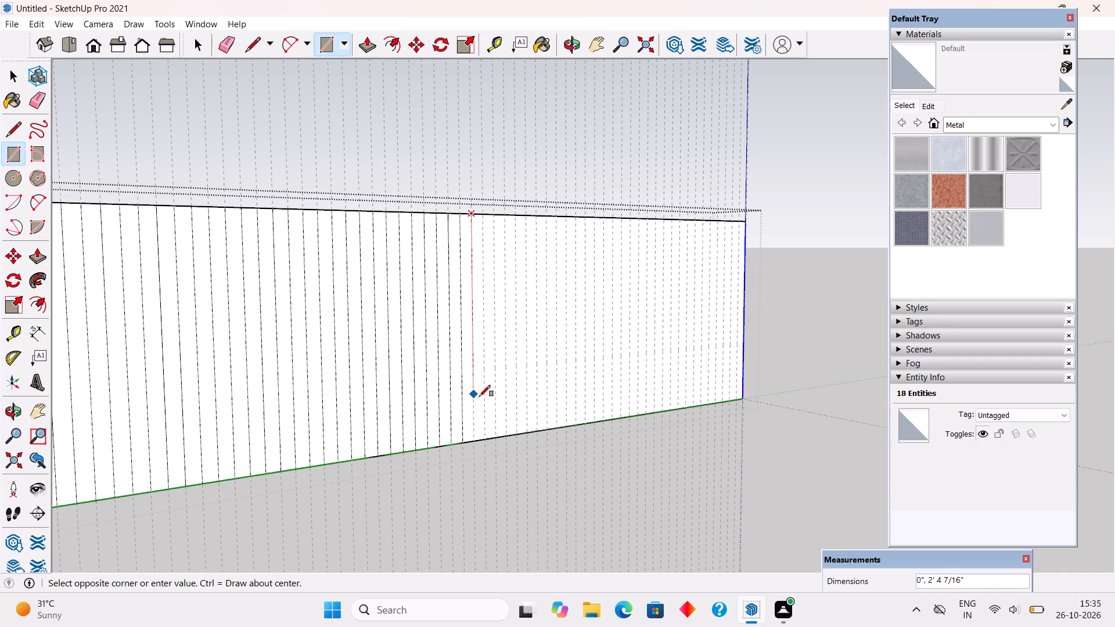
left_click(486, 437)
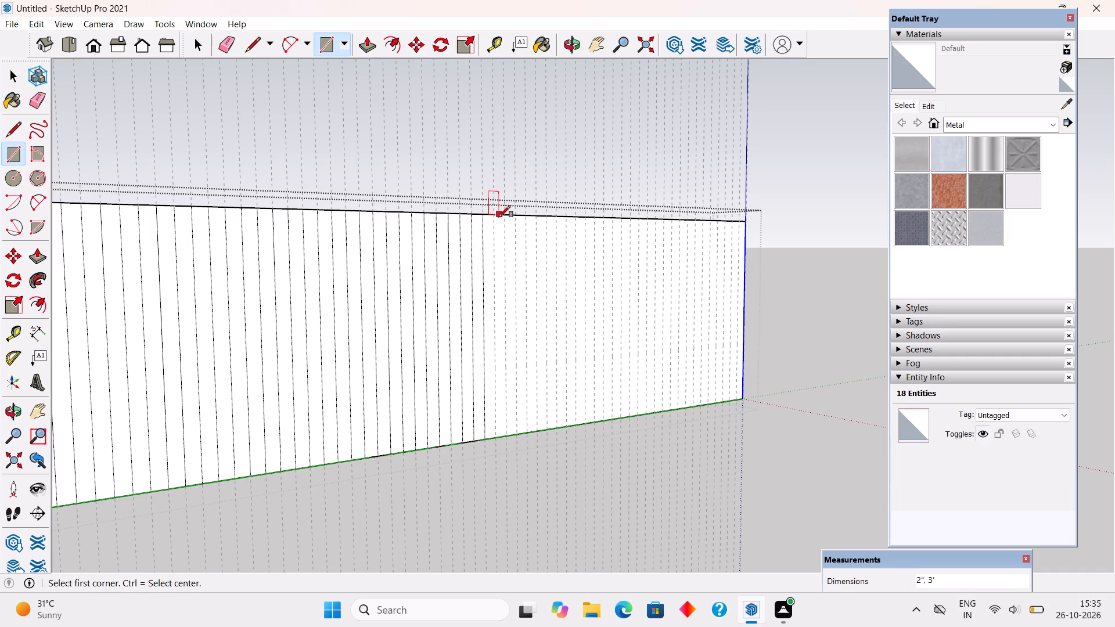
left_click(495, 215)
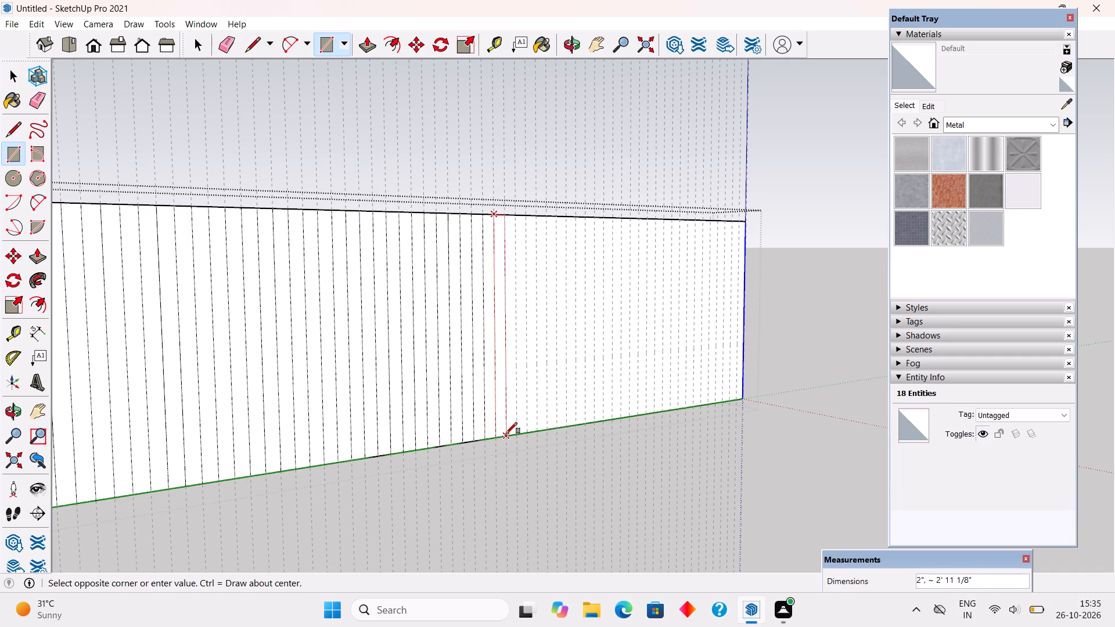
left_click(506, 434)
left_click(516, 215)
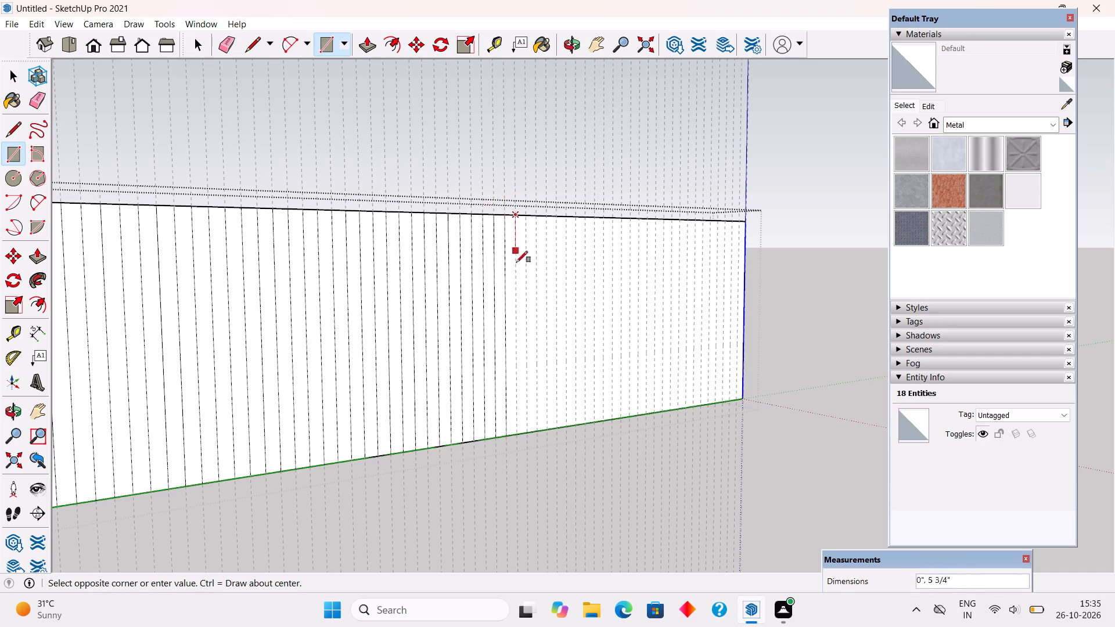
left_click(528, 434)
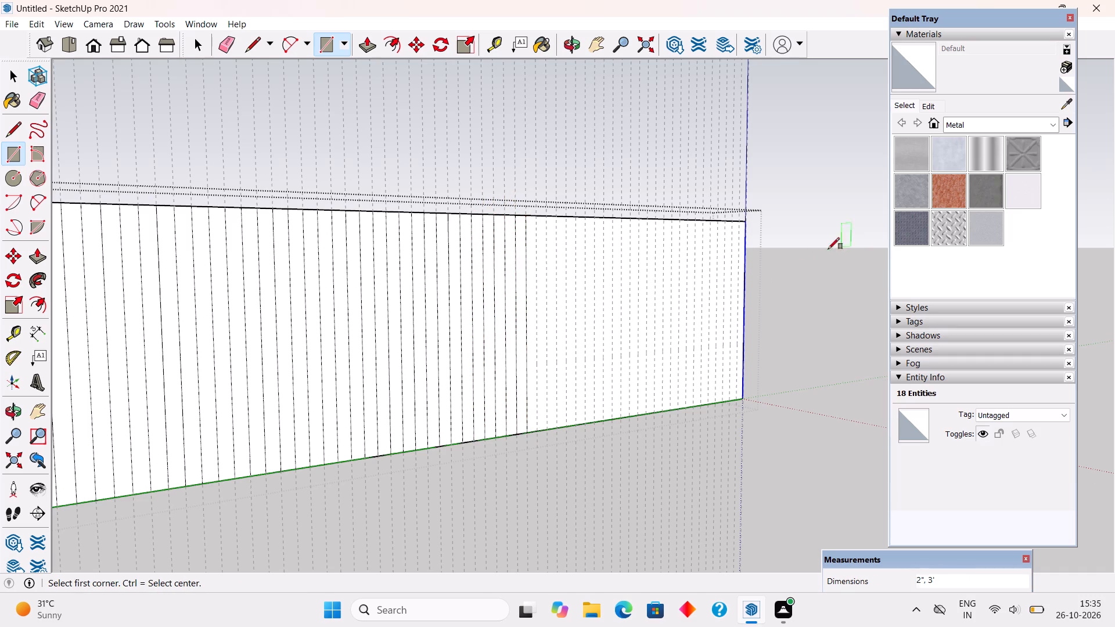
Add four 2" by 3' rectangles on the following alternate guide strips, spanning the parapet wall's top edge to its bottom edge.
middle_click_drag(821, 251, 702, 235)
scroll(881, 329, "up", 1)
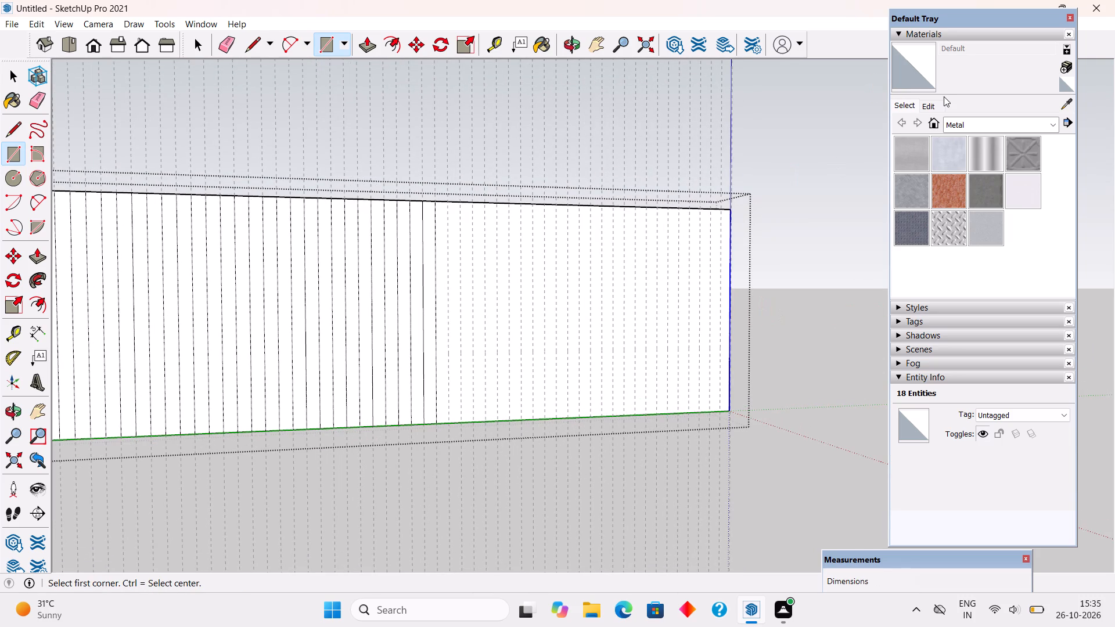
scroll(799, 272, "up", 3)
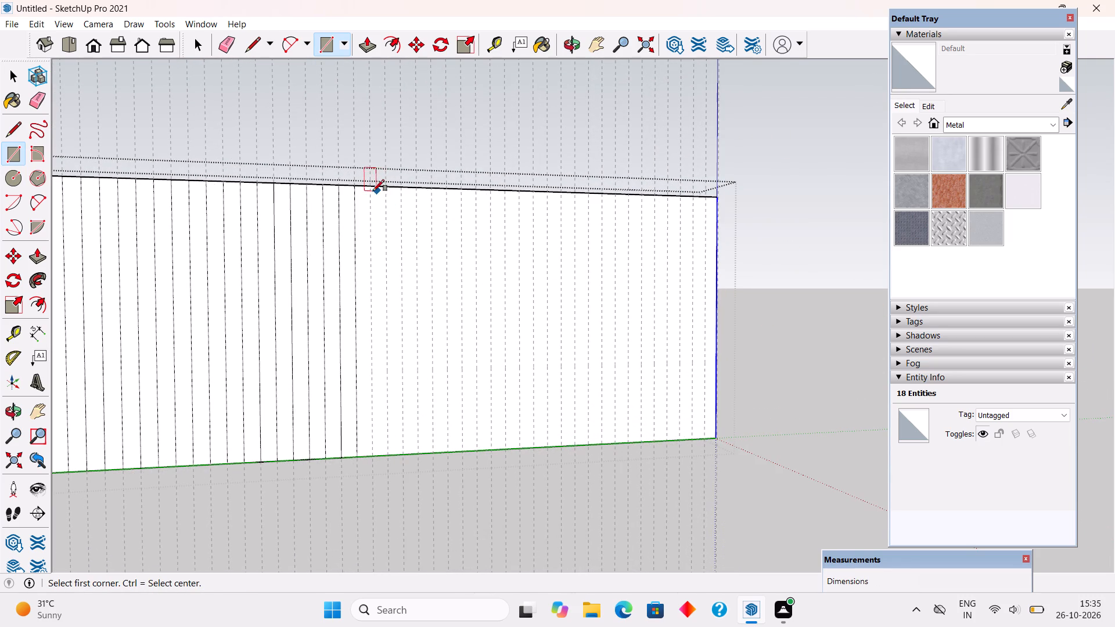
left_click(370, 188)
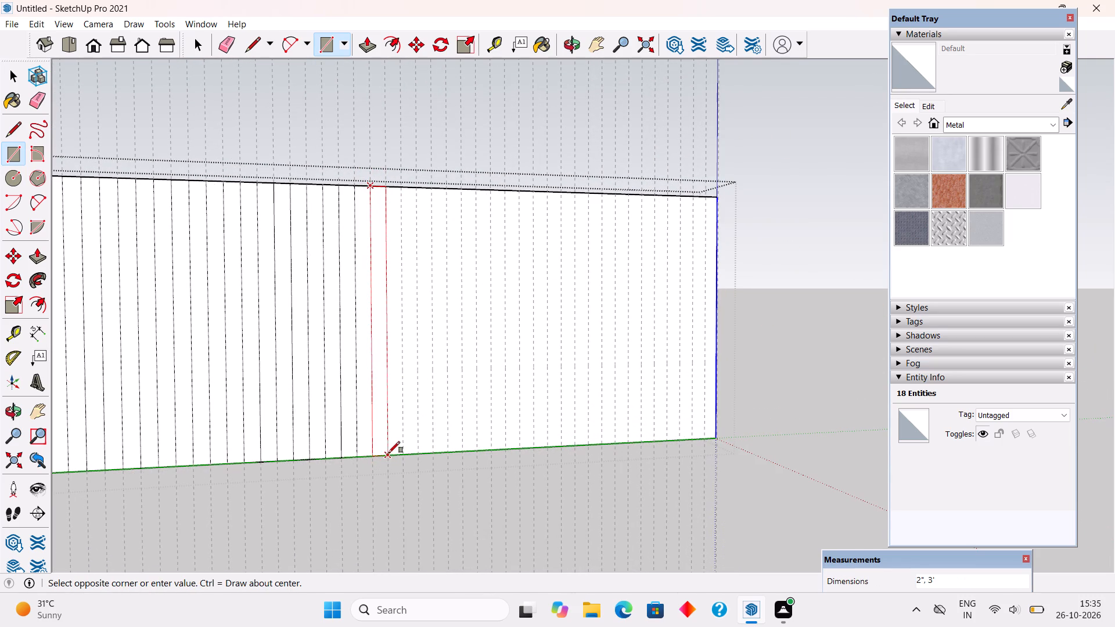
left_click(389, 453)
left_click(404, 185)
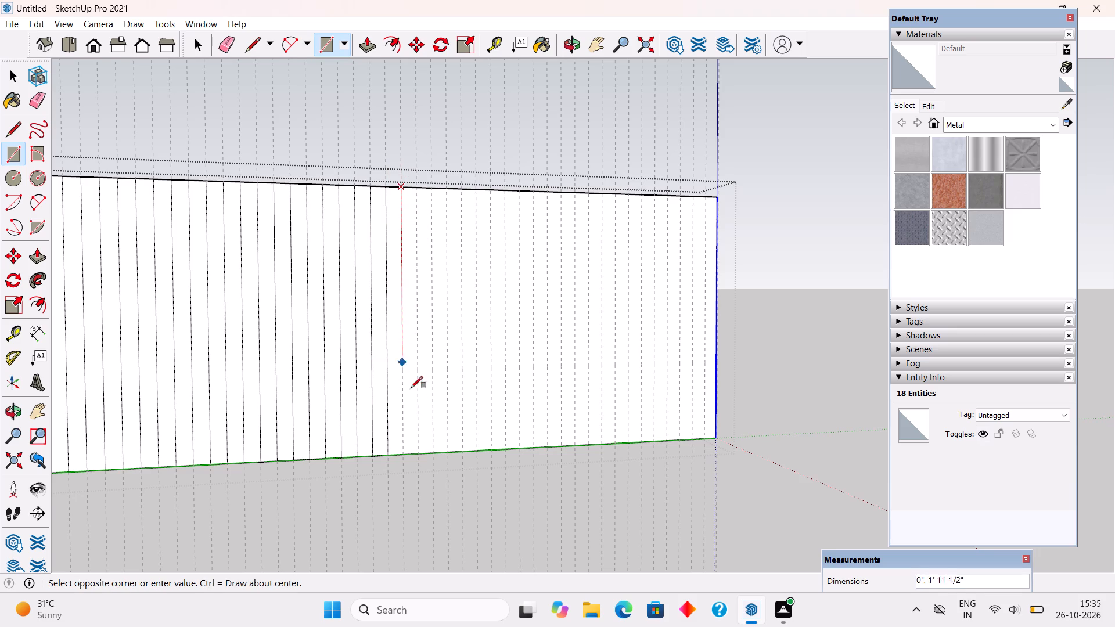
left_click(417, 456)
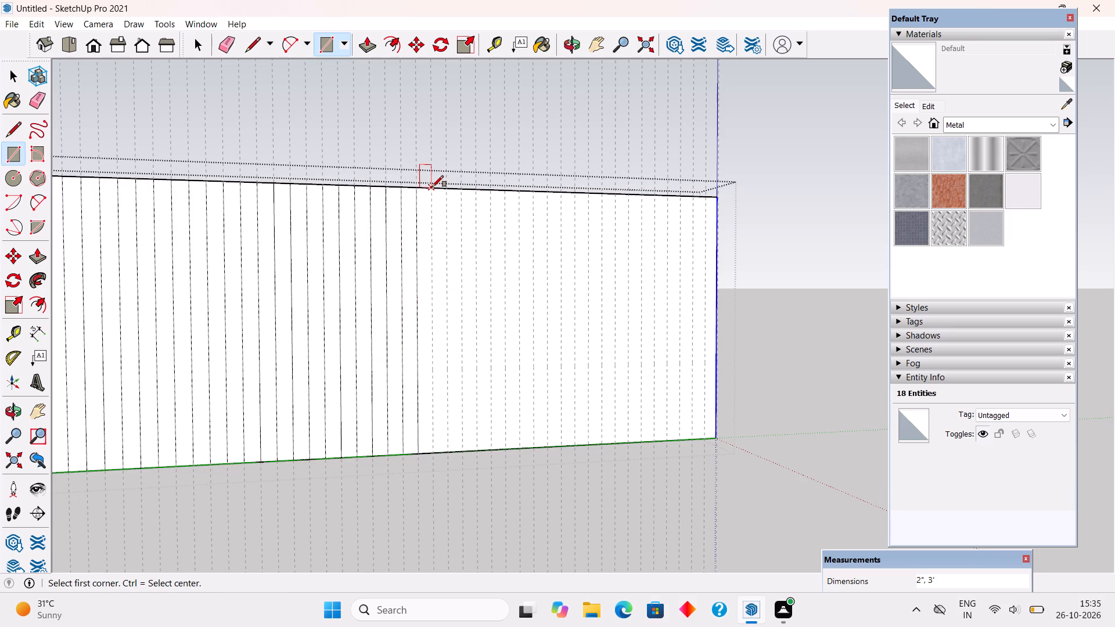
left_click(432, 187)
left_click(444, 454)
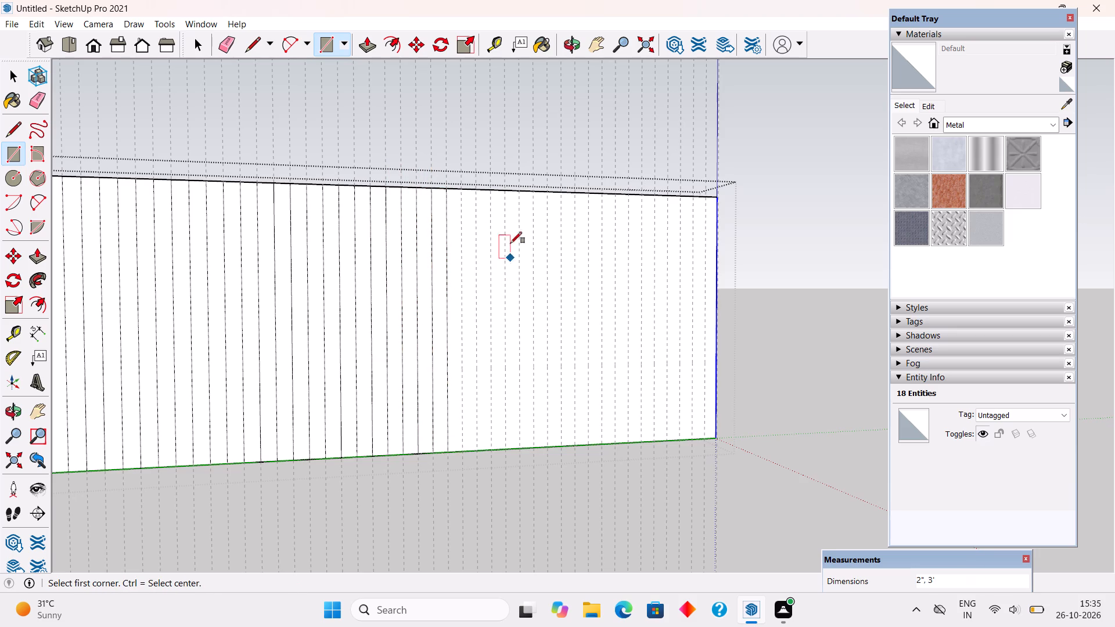
left_click(459, 190)
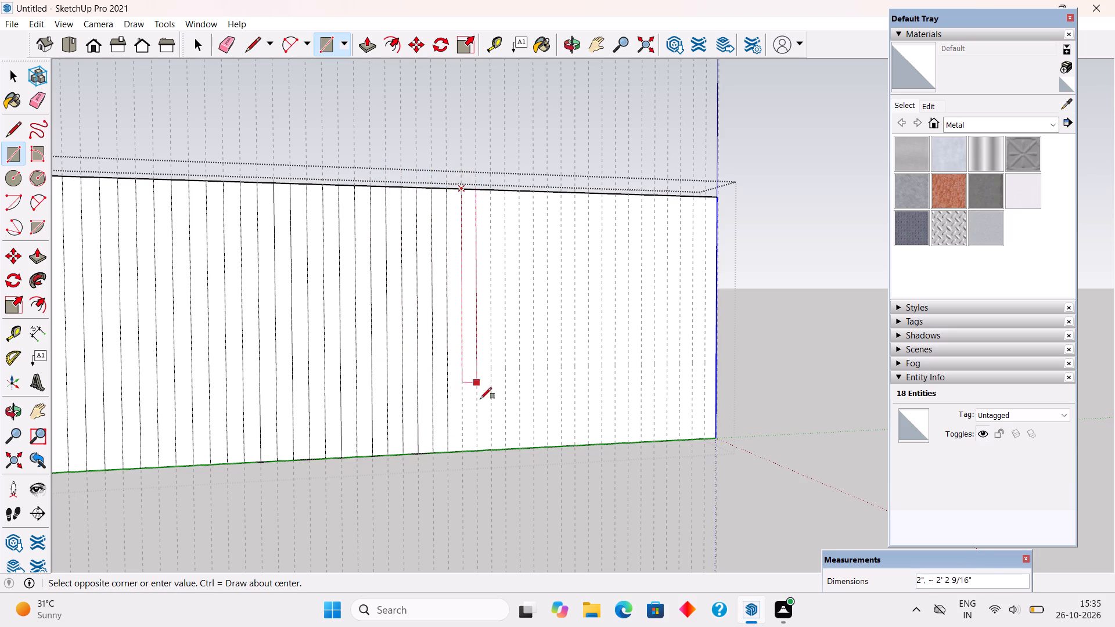
left_click(475, 451)
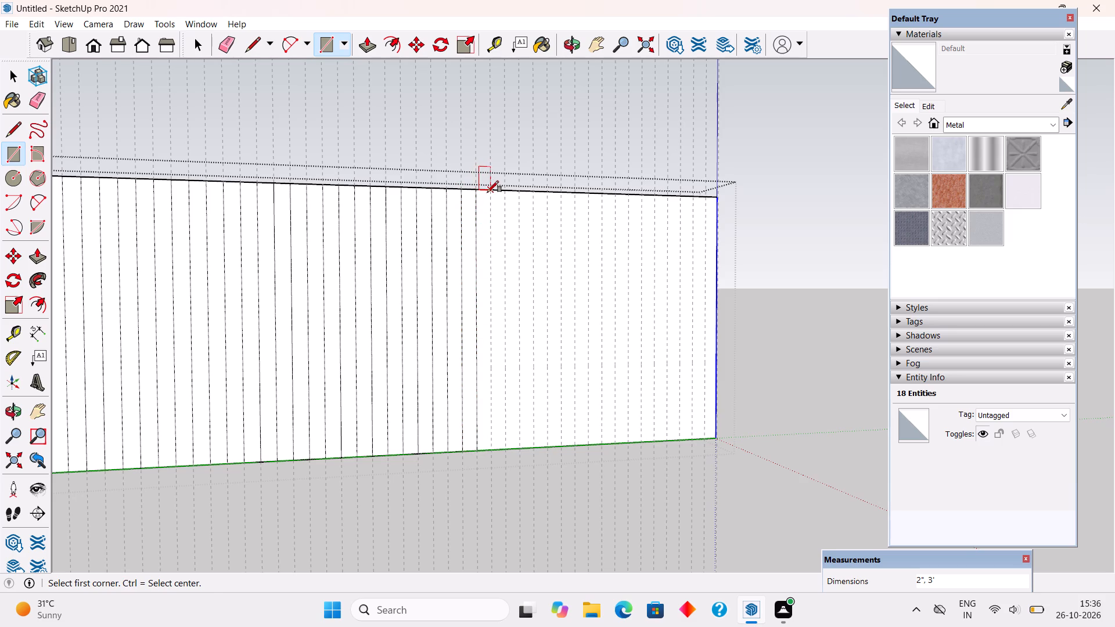
Continue the rib pattern toward the wall's far end with four 2" by 3' rectangles, skipping one guide strip between each.
left_click(488, 192)
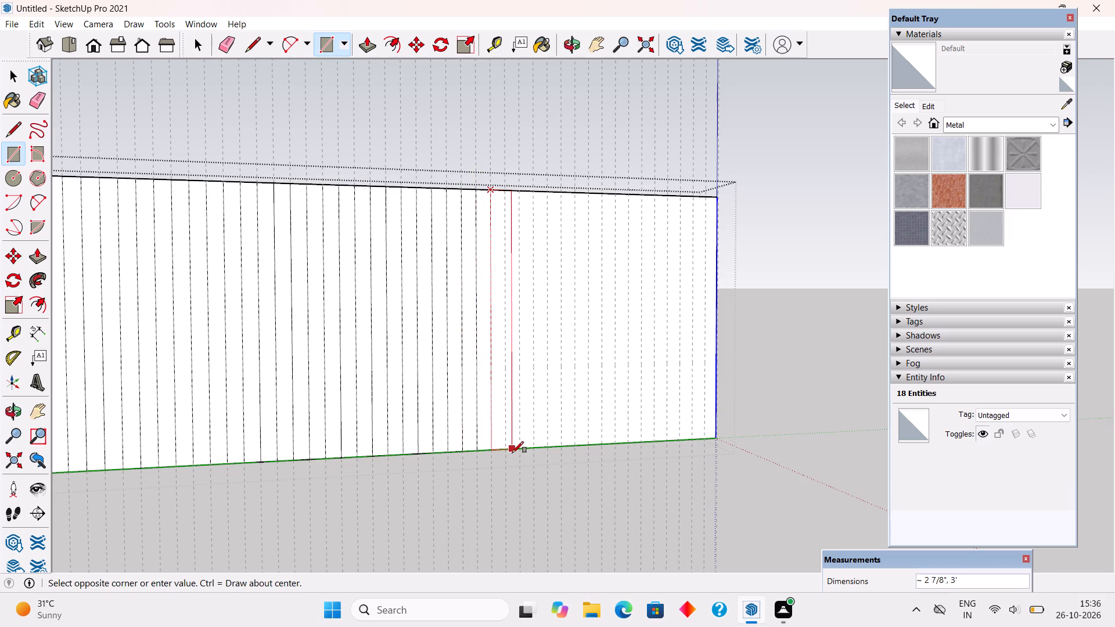
left_click(505, 446)
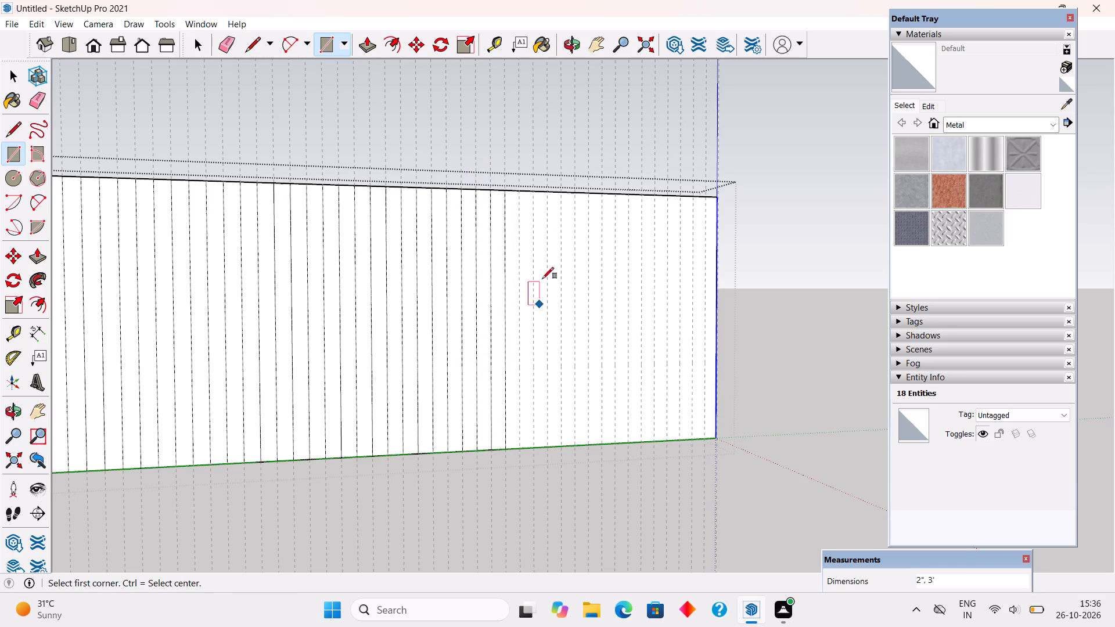
left_click(518, 188)
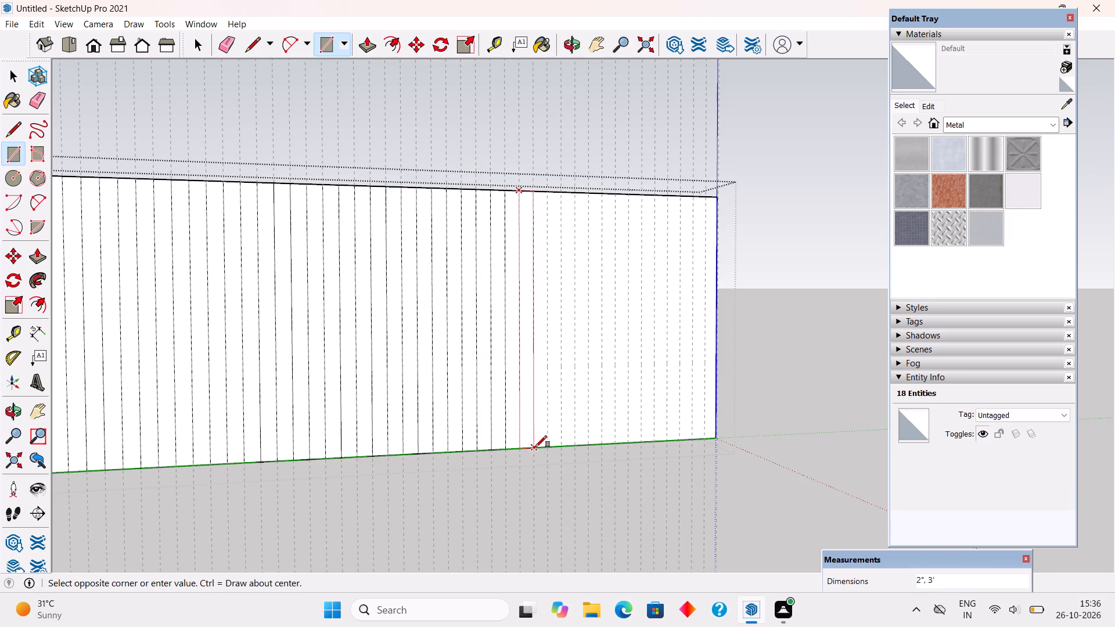
left_click(535, 448)
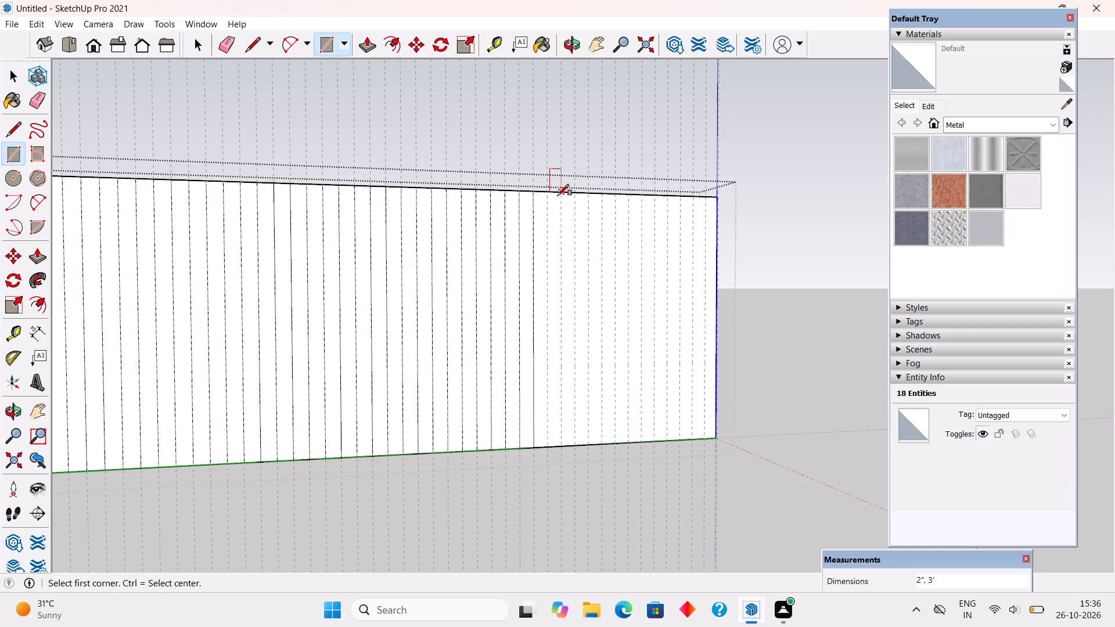
left_click(557, 196)
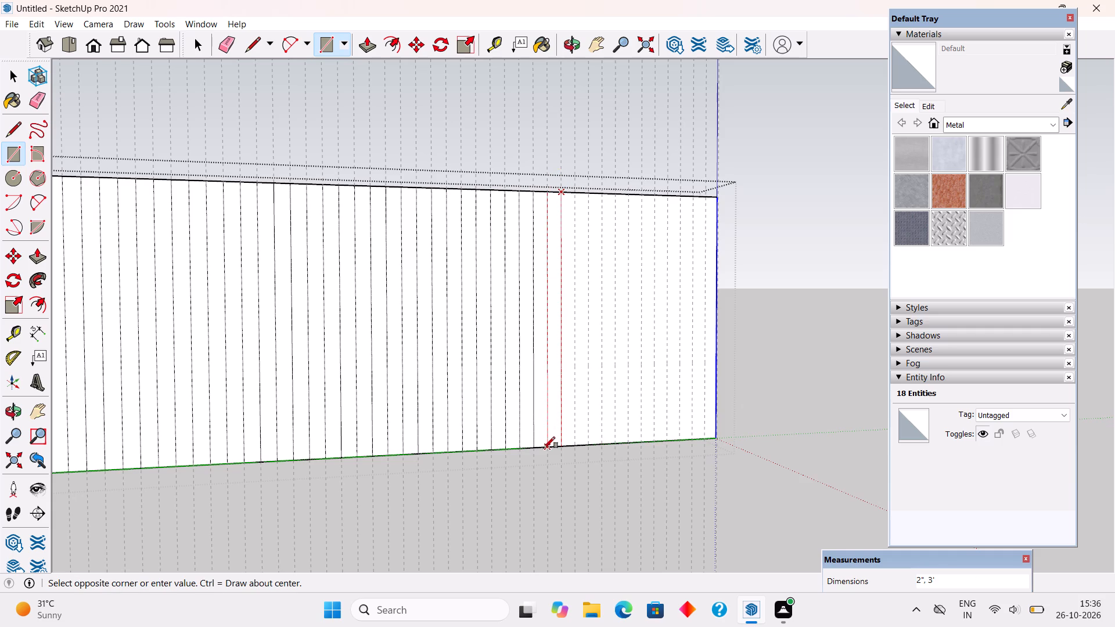
left_click(544, 448)
left_click(576, 196)
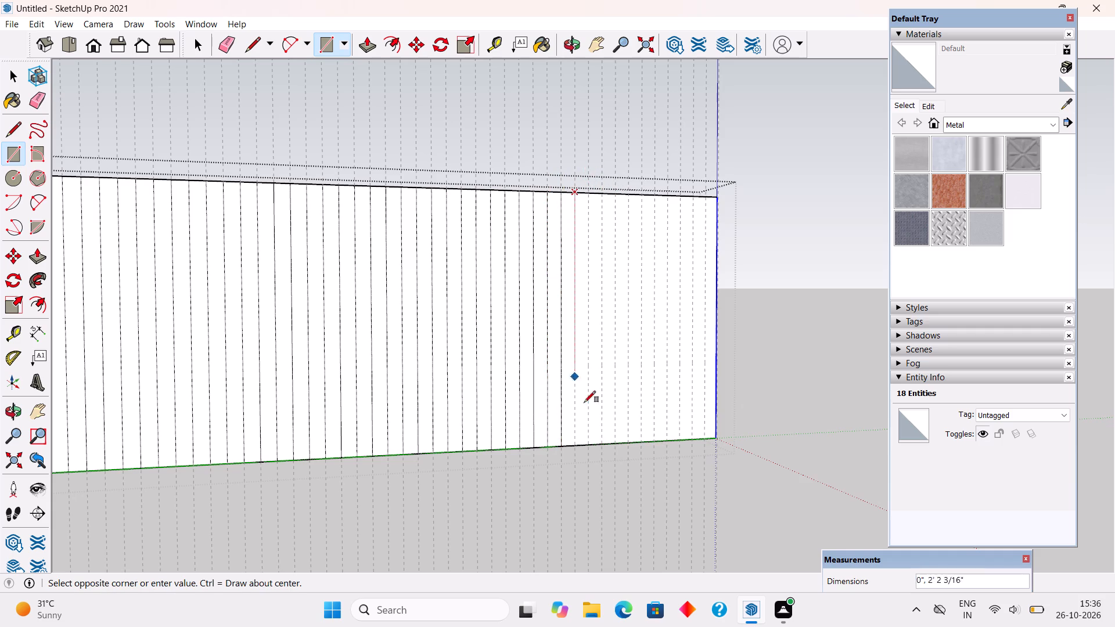
left_click(592, 444)
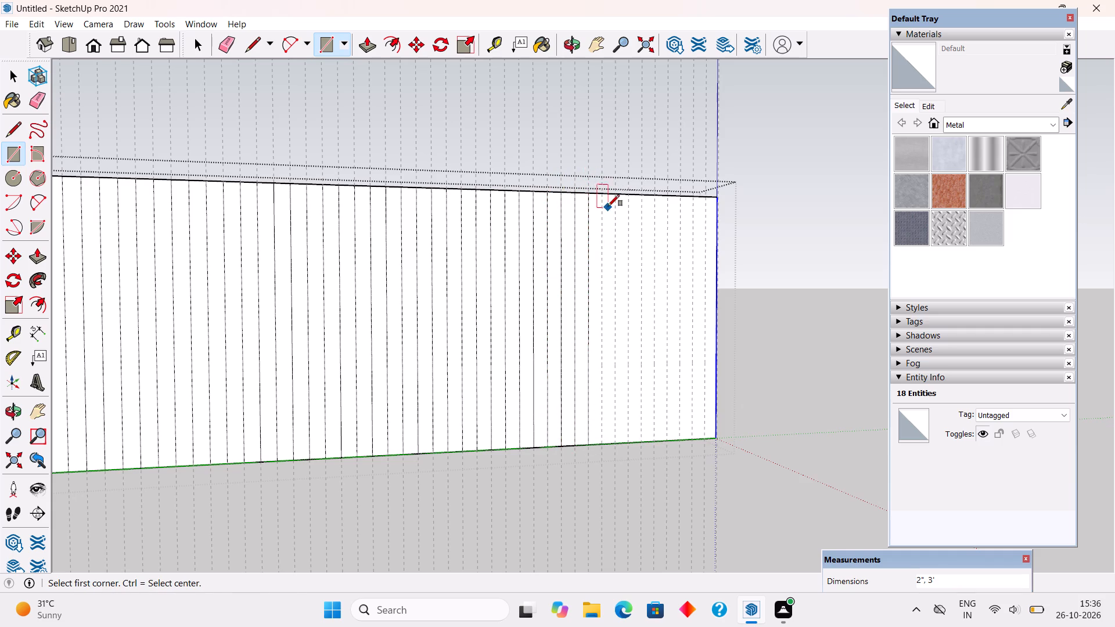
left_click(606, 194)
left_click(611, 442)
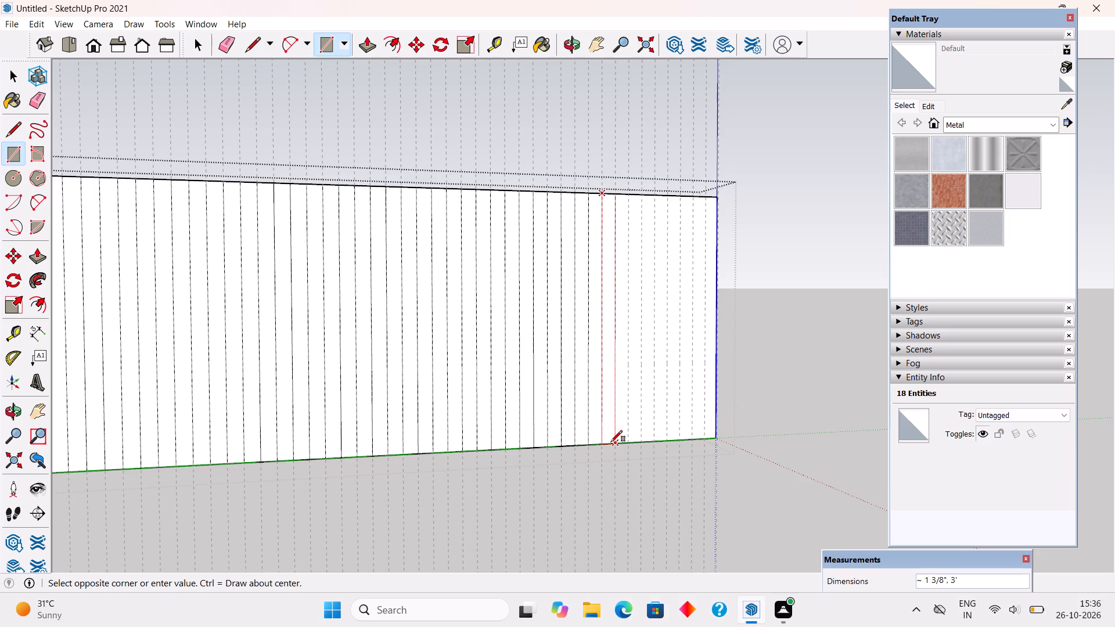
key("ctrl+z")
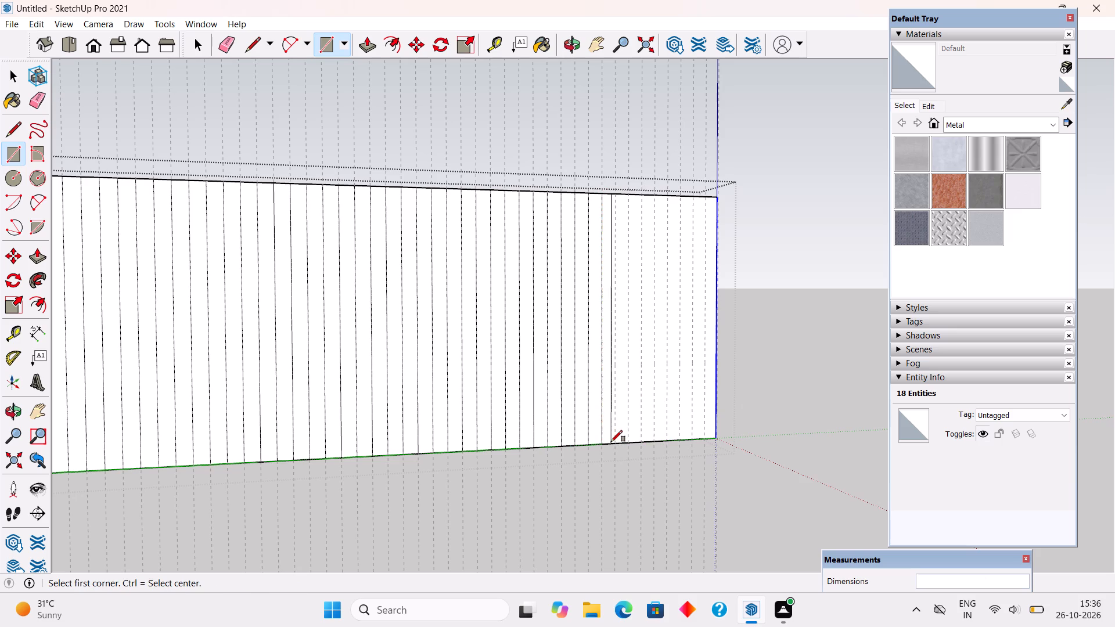
Draw four 2" by 3' rectangles on the following alternate guide strips, stopping one rib short of the parapet wall's end corner.
left_click(619, 443)
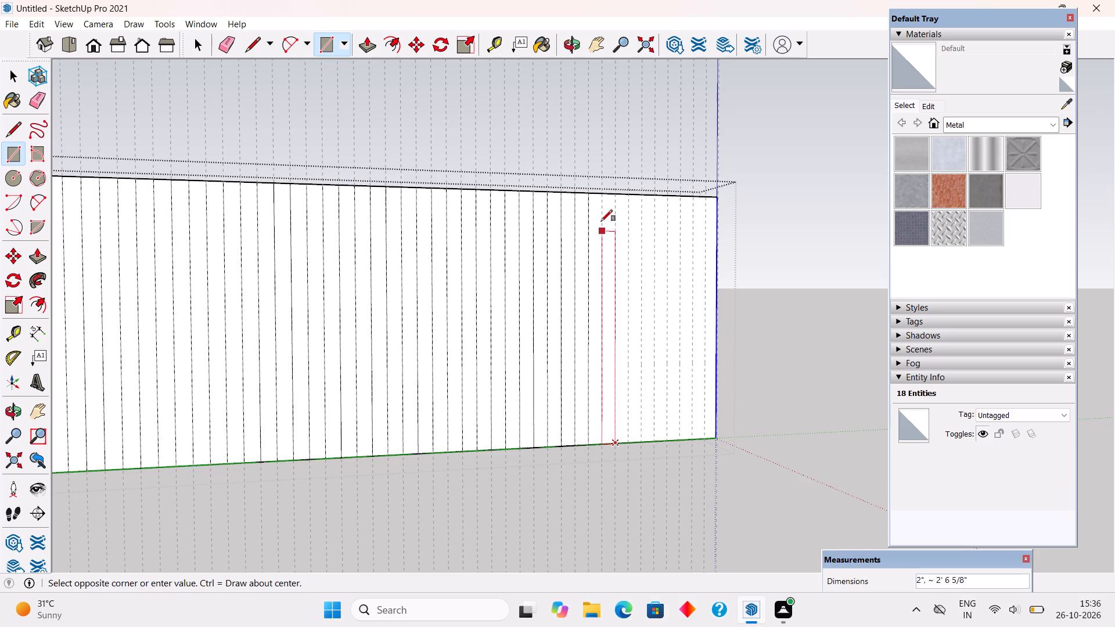
left_click(603, 193)
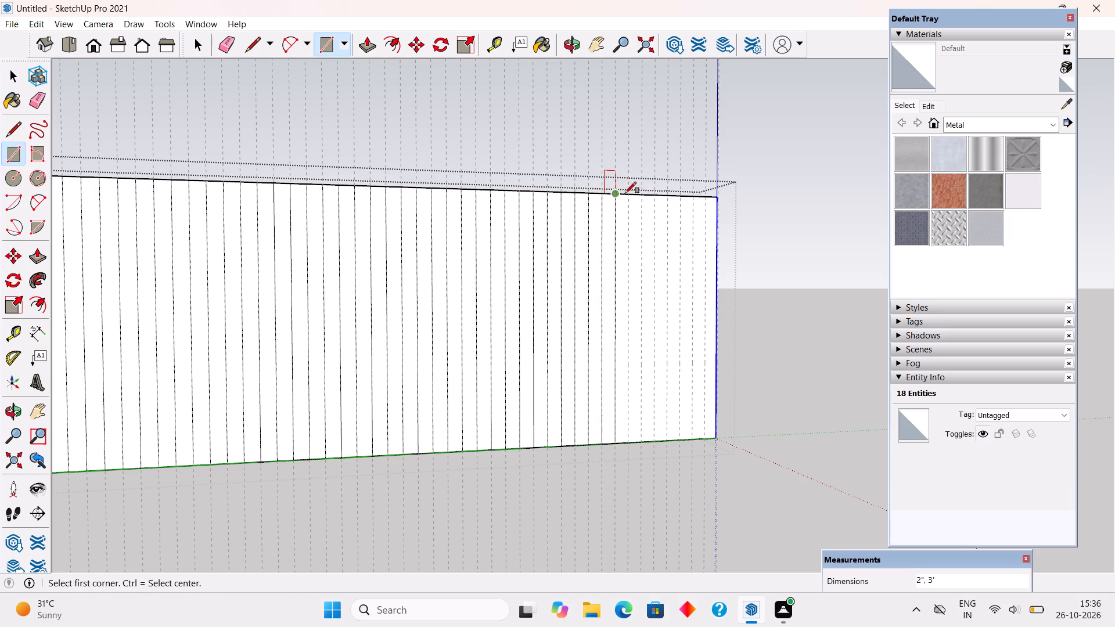
left_click(630, 195)
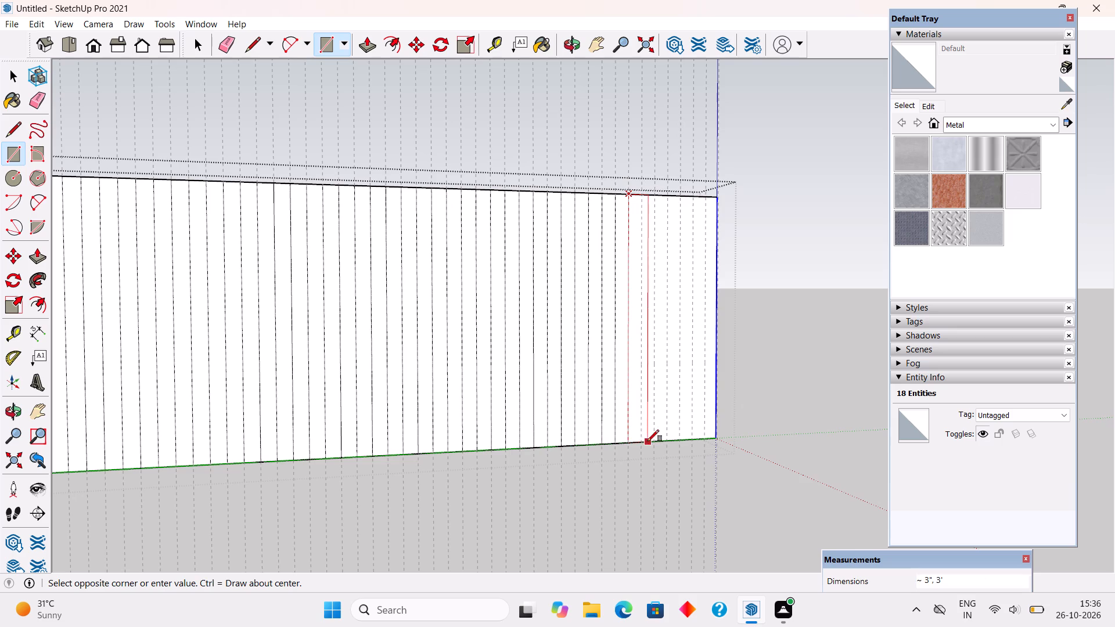
left_click(643, 446)
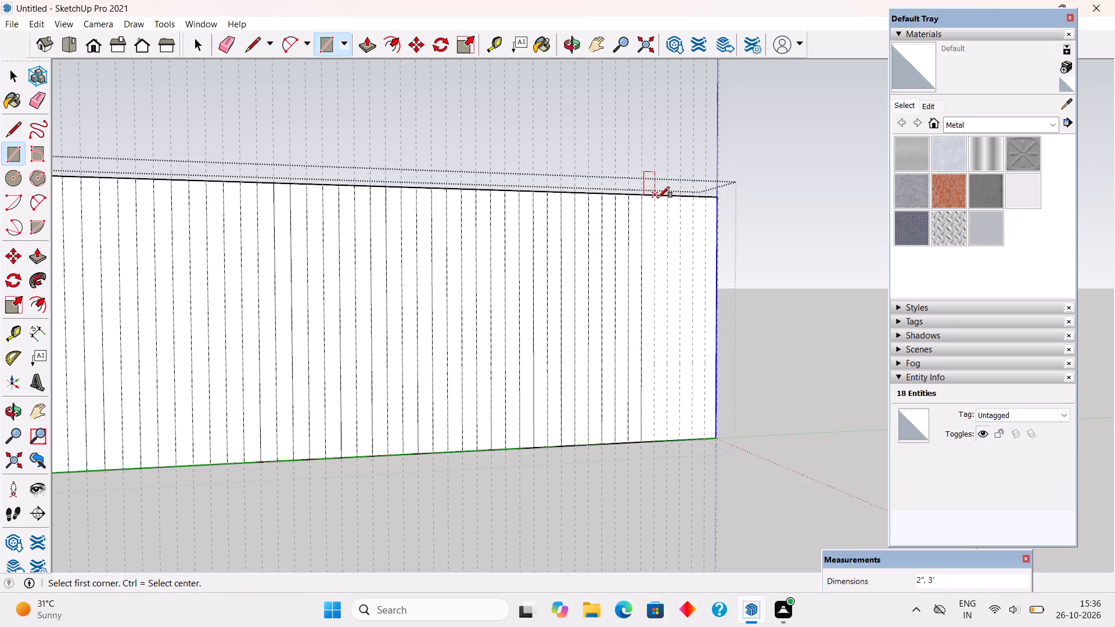
left_click(658, 198)
left_click(666, 440)
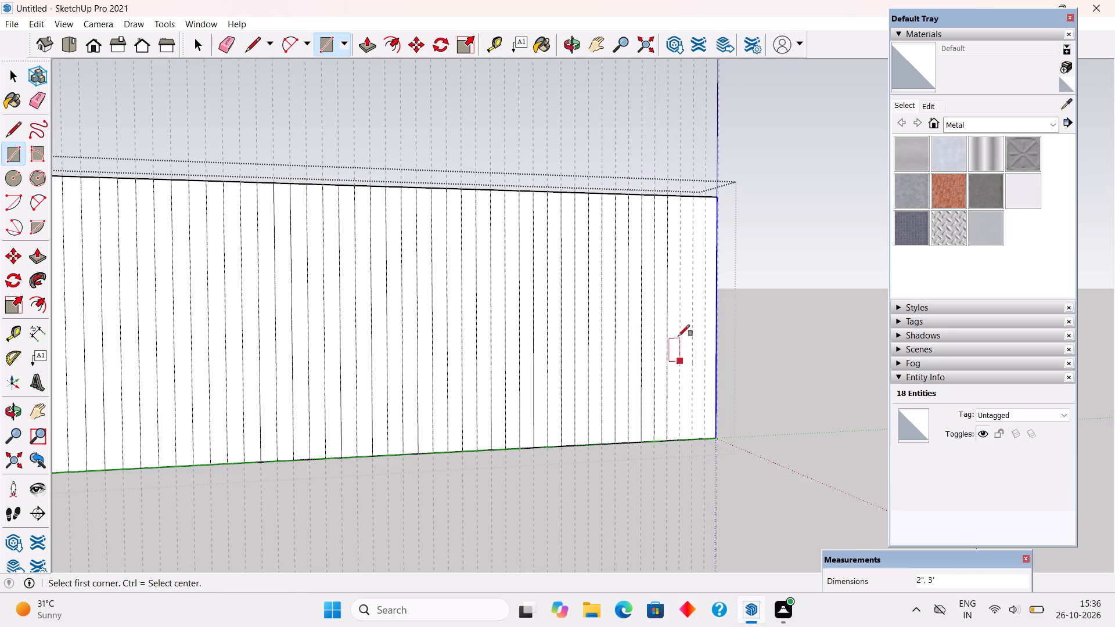
left_click(680, 199)
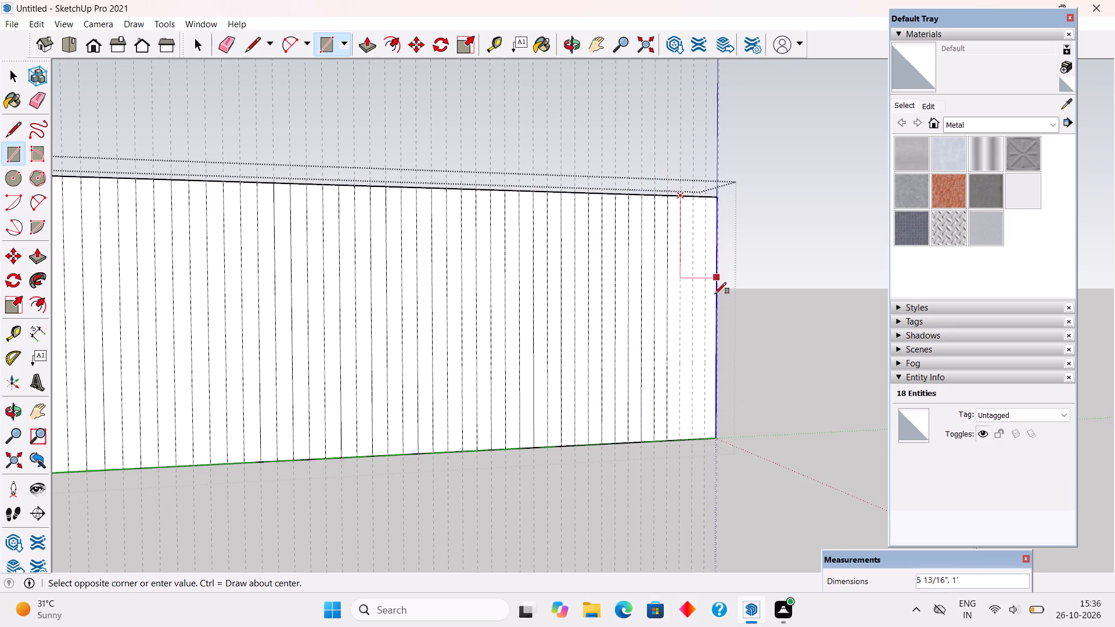
left_click(691, 442)
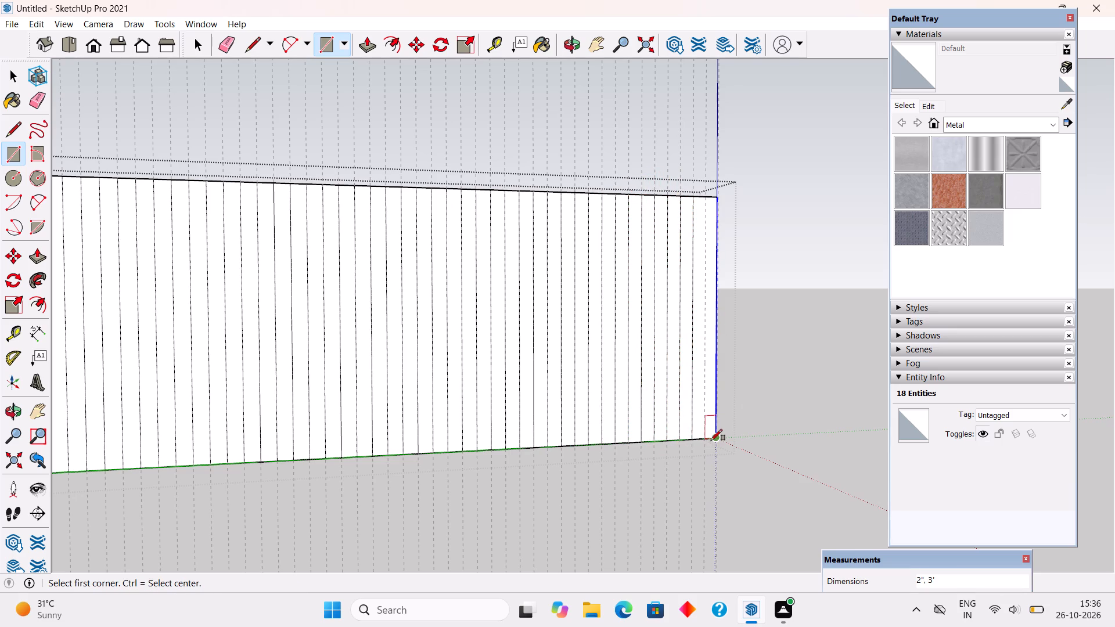
Draw the last rib rectangle, 1 13/16" by 3', on the end strip at the side parapet wall's corner.
left_click(704, 437)
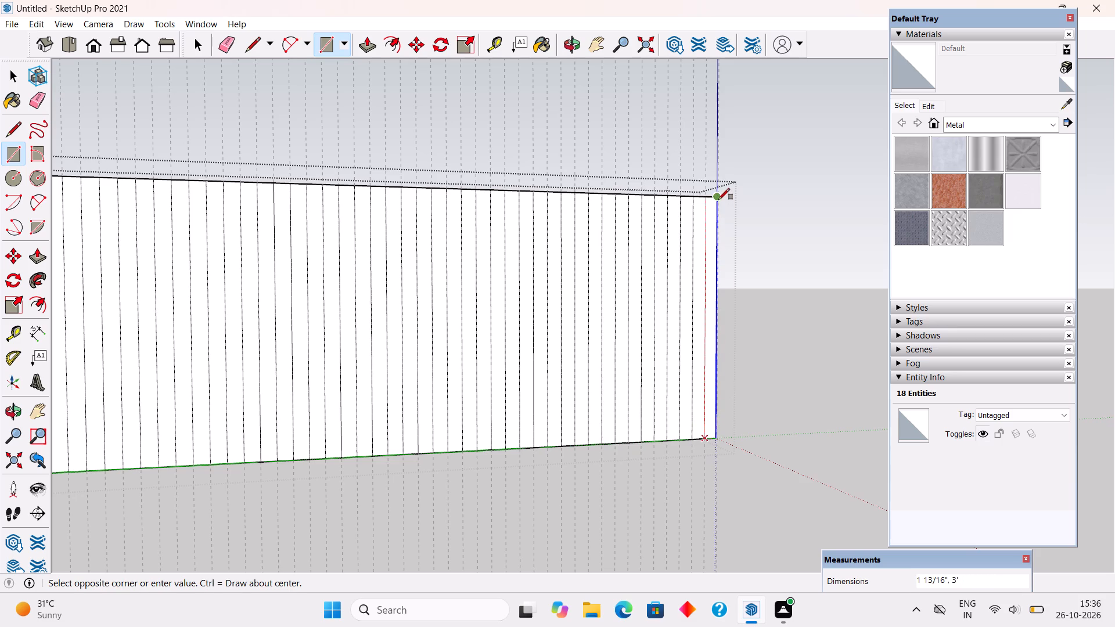
left_click(718, 198)
middle_click_drag(573, 438, 456, 450)
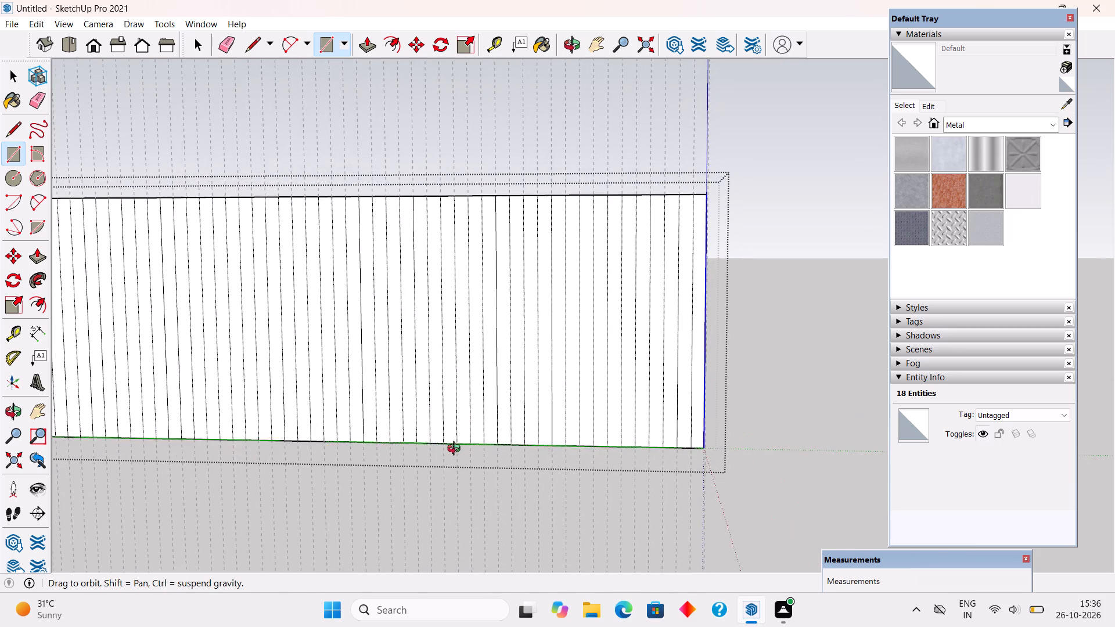
middle_click_drag(456, 450, 481, 447)
key("space")
Pull the first 2" strip at the opposite end of the side parapet wall outward by 1/2" with Push/Pull.
middle_click_drag(509, 372, 84, 406)
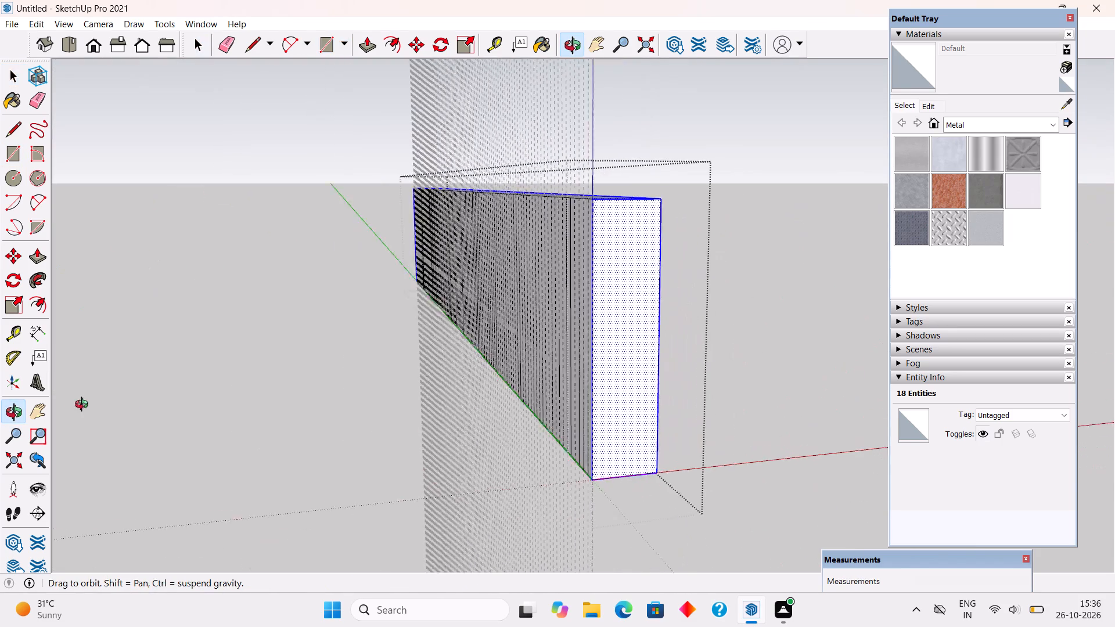
middle_click_drag(84, 406, 77, 406)
scroll(552, 348, "up", 6)
middle_click_drag(609, 323, 186, 351)
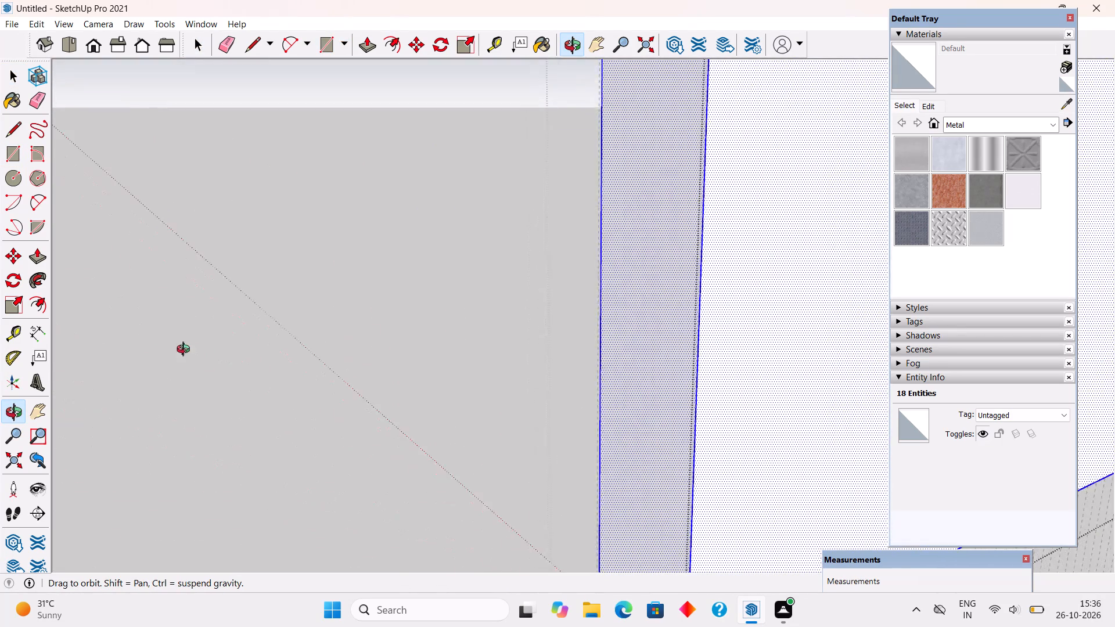
middle_click_drag(186, 351, 678, 401)
scroll(679, 399, "down", 17)
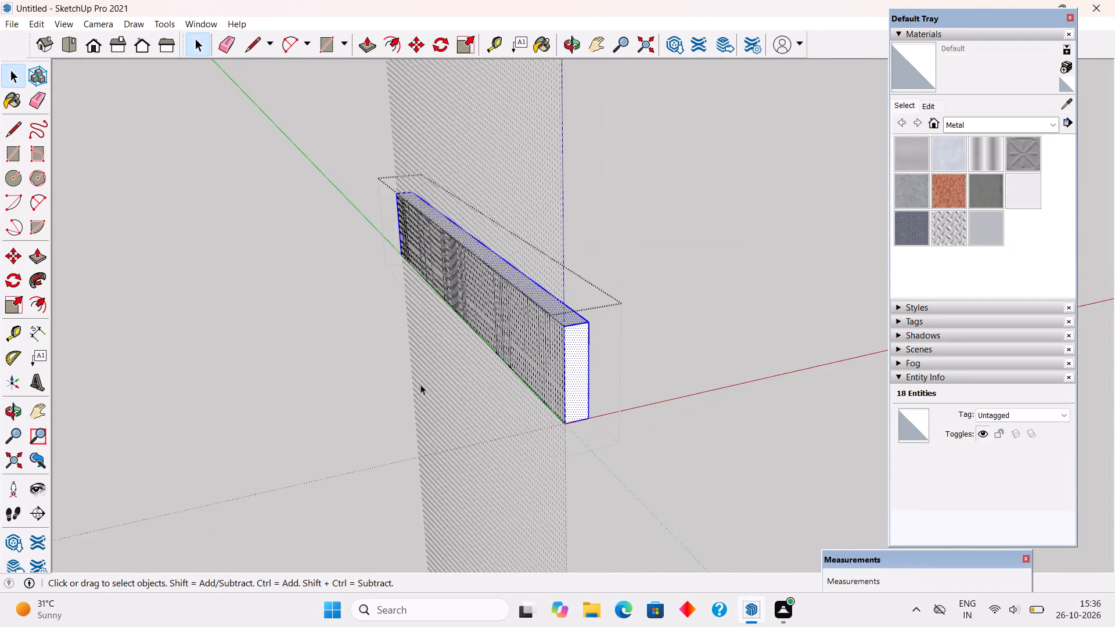
scroll(420, 384, "down", 2)
middle_click_drag(544, 442, 786, 367)
middle_click_drag(375, 333, 732, 381)
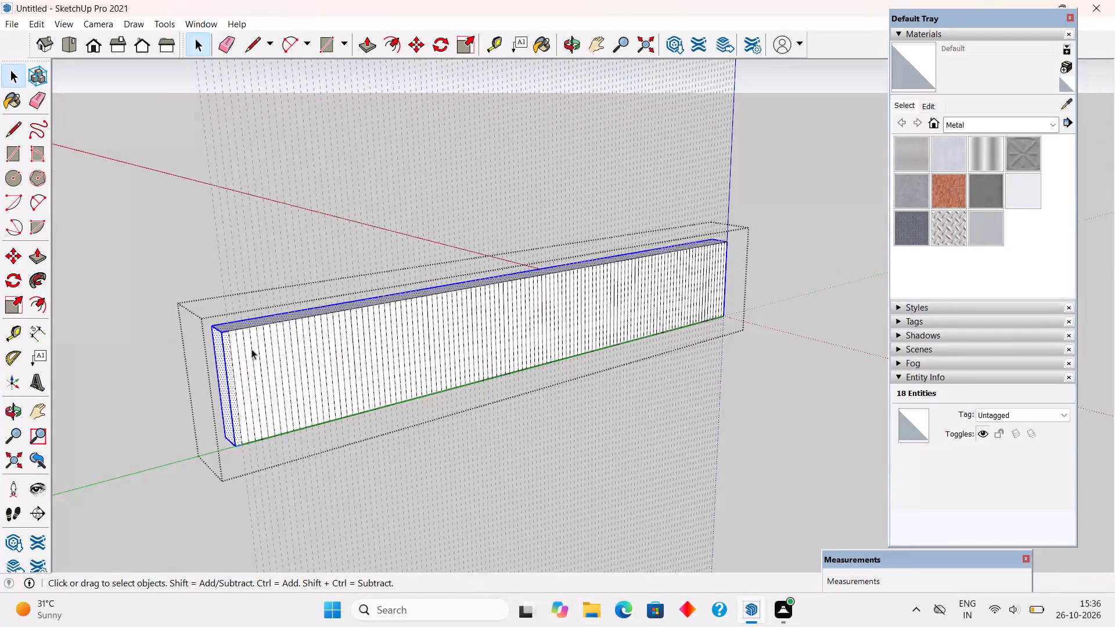
scroll(225, 367, "up", 14)
left_click(233, 361)
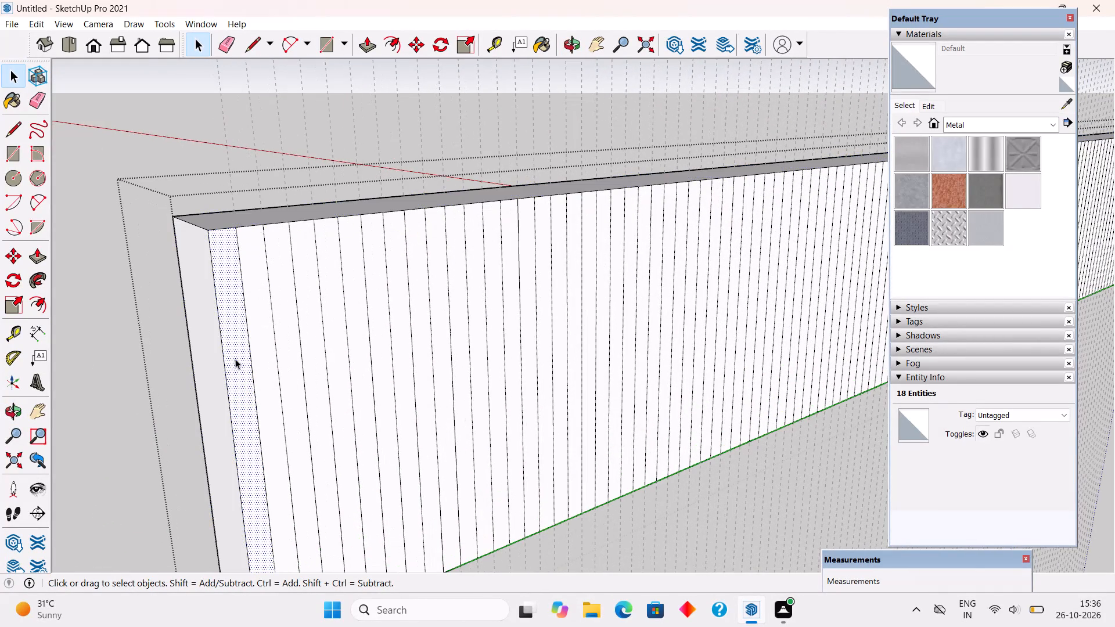
key("p")
left_click(236, 358)
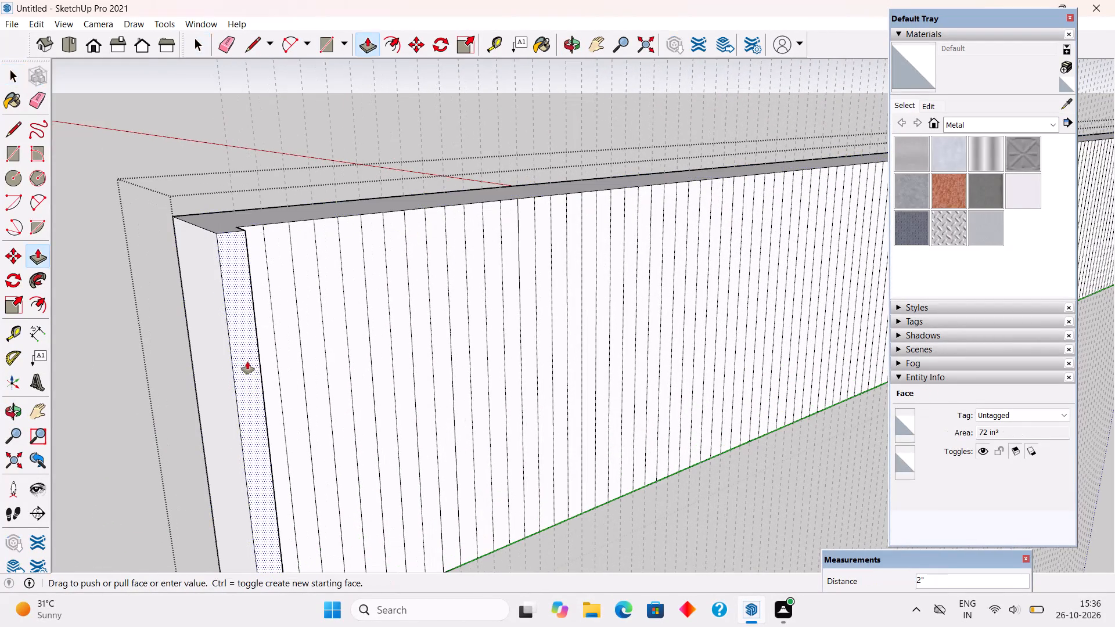
type(".5\"")
key("Return")
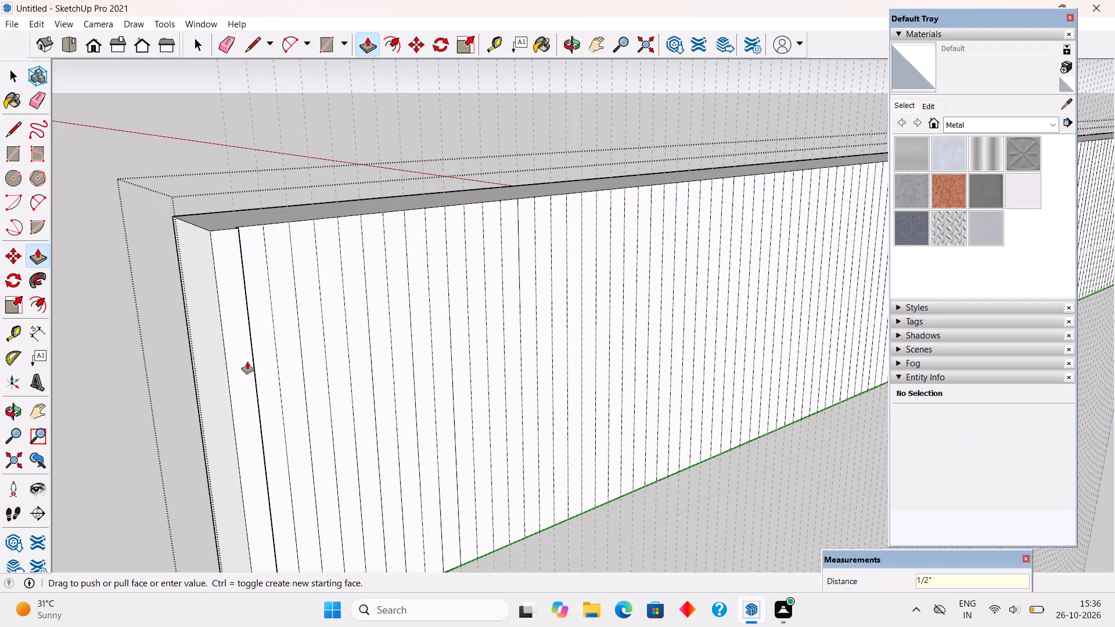
Repeat the 1/2" pull on the next four alternate strips, leaving one flat strip between each rib.
double_click(285, 338)
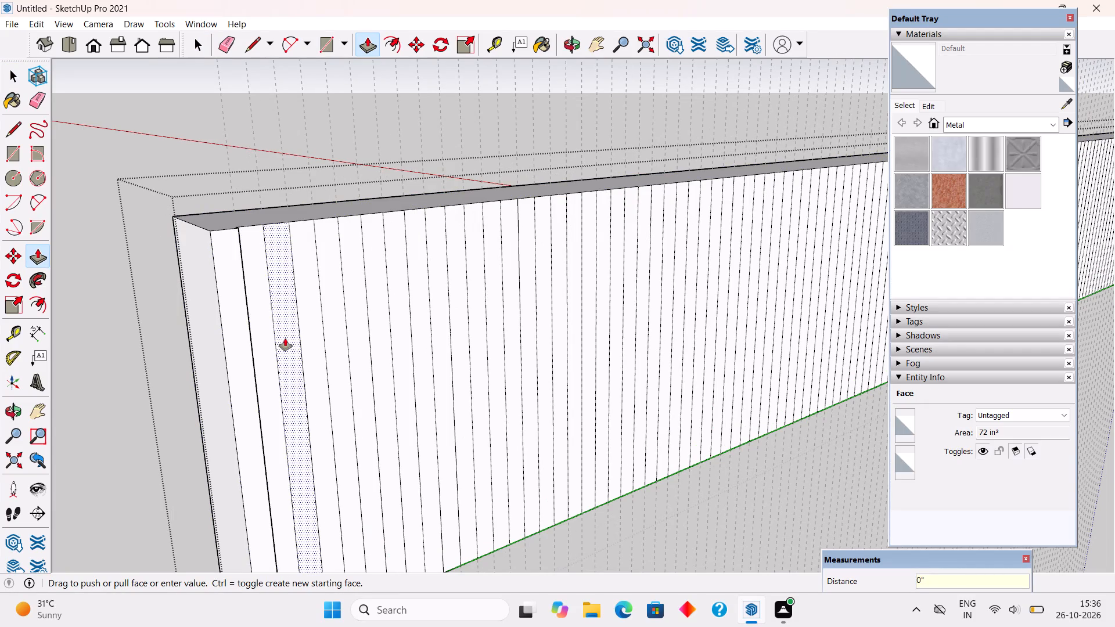
double_click(328, 316)
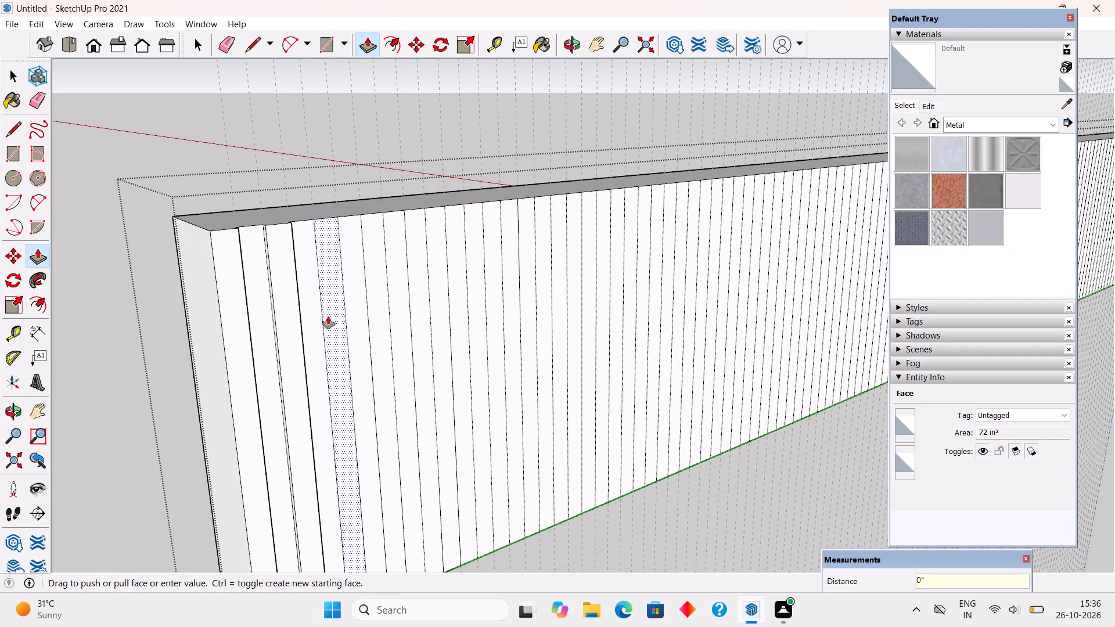
double_click(372, 287)
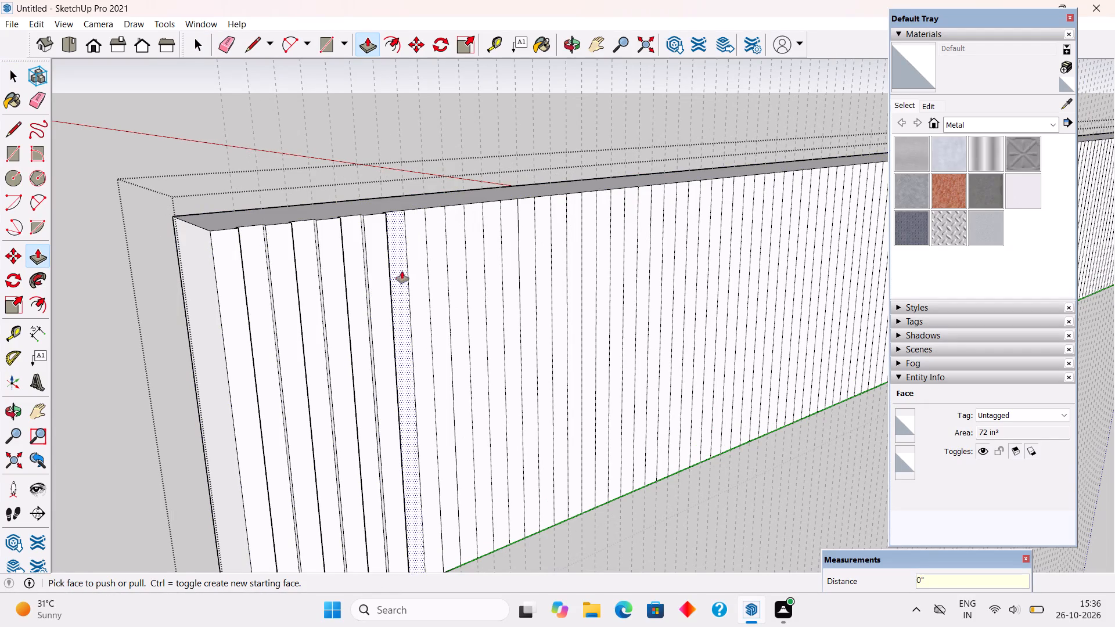
left_click(411, 267)
left_click(411, 267)
Pull out five more alternate strips by 1/2", continuing along the parapet wall from the last raised rib.
middle_click_drag(374, 301, 181, 351)
scroll(181, 351, "down", 9)
scroll(464, 329, "up", 5)
middle_click_drag(476, 327, 645, 361)
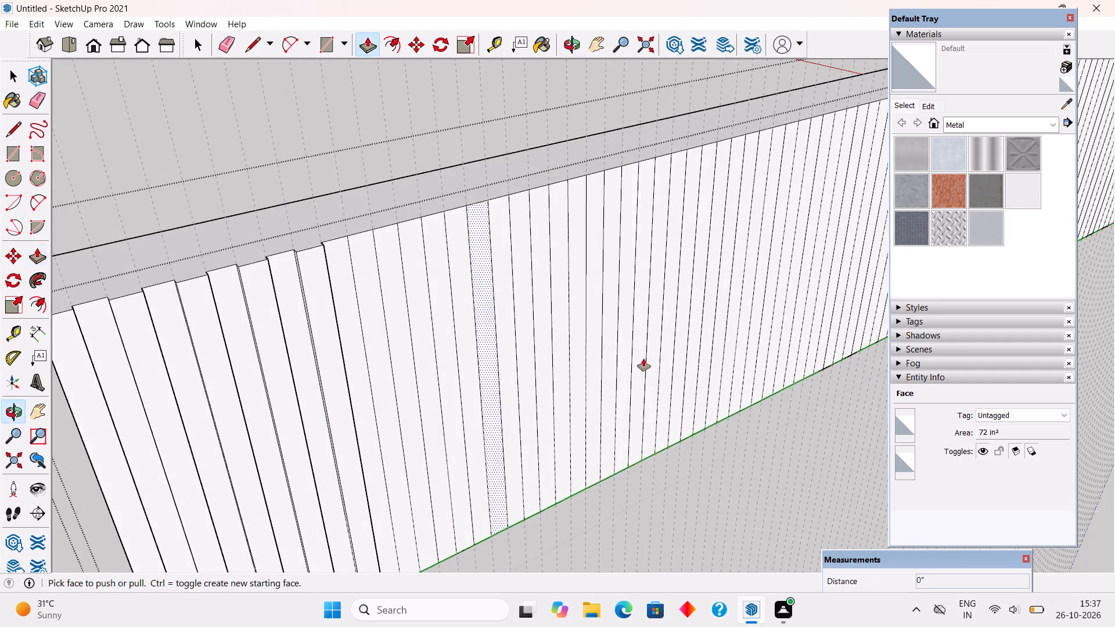
scroll(362, 269, "up", 3)
double_click(360, 265)
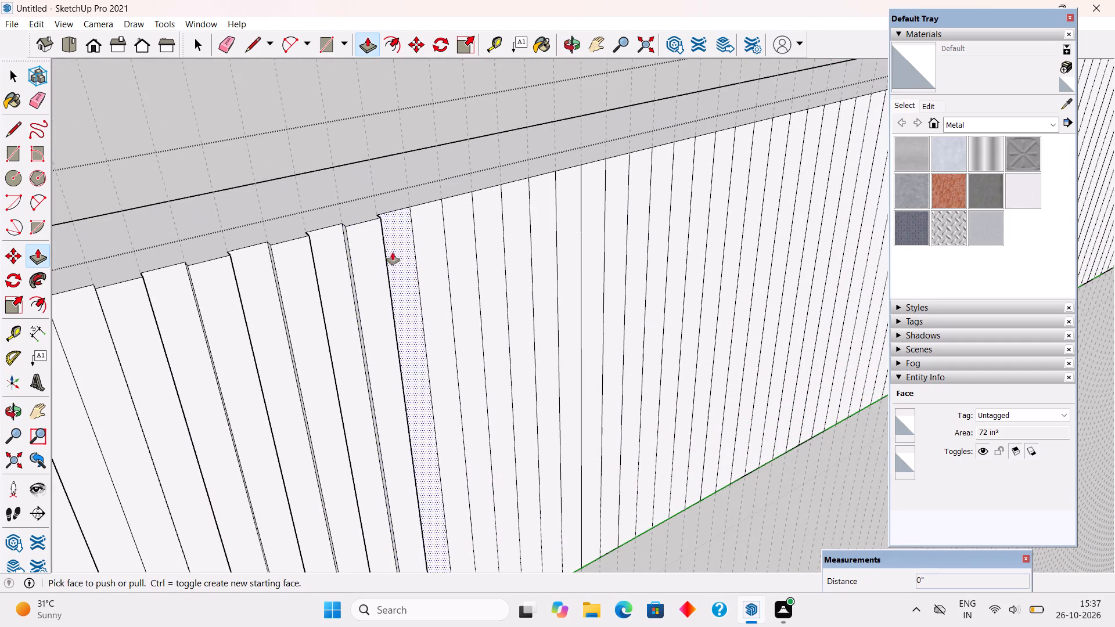
double_click(430, 240)
double_click(486, 230)
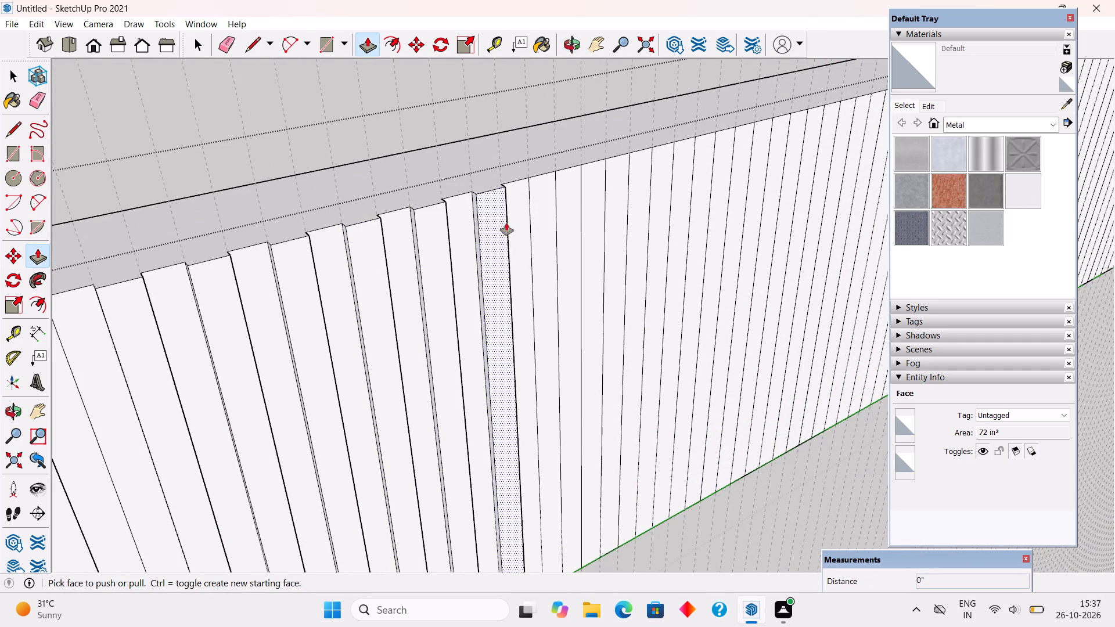
double_click(535, 212)
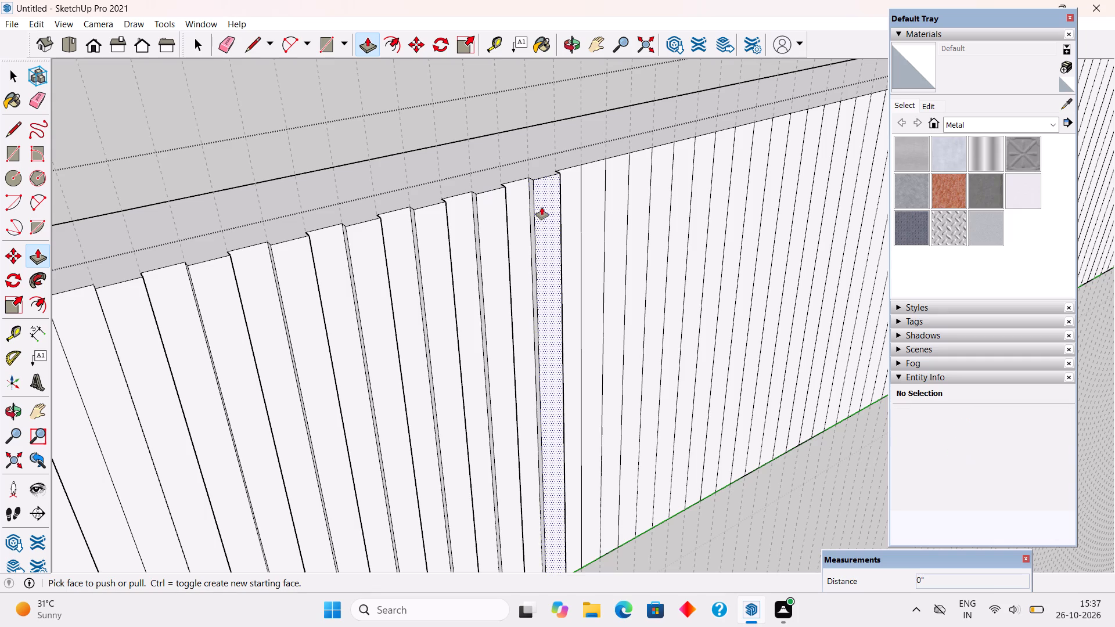
double_click(585, 187)
Extend the raised rib pattern along the parapet wall by pulling the following eight alternate strips out 1/2".
scroll(569, 193, "down", 8)
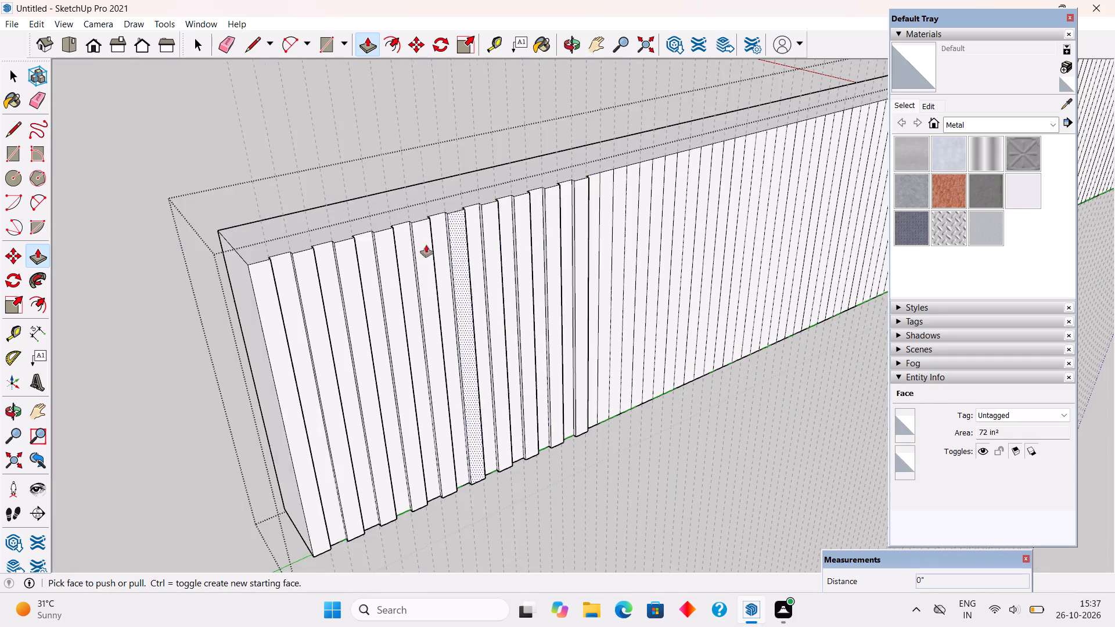
scroll(426, 245, "down", 2)
scroll(833, 157, "up", 5)
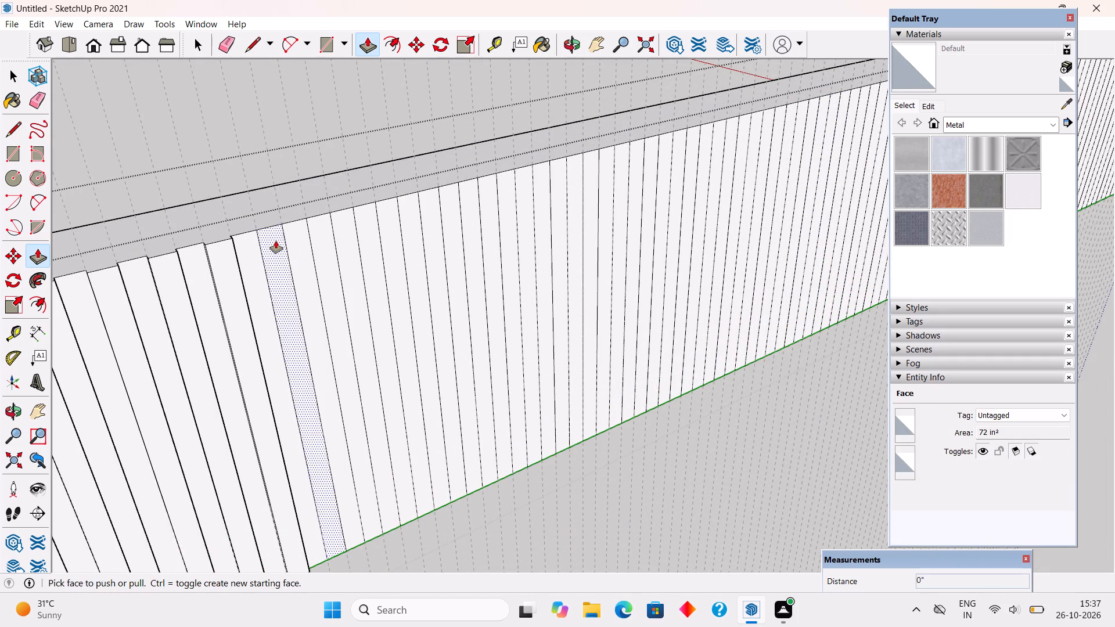
double_click(276, 241)
double_click(320, 228)
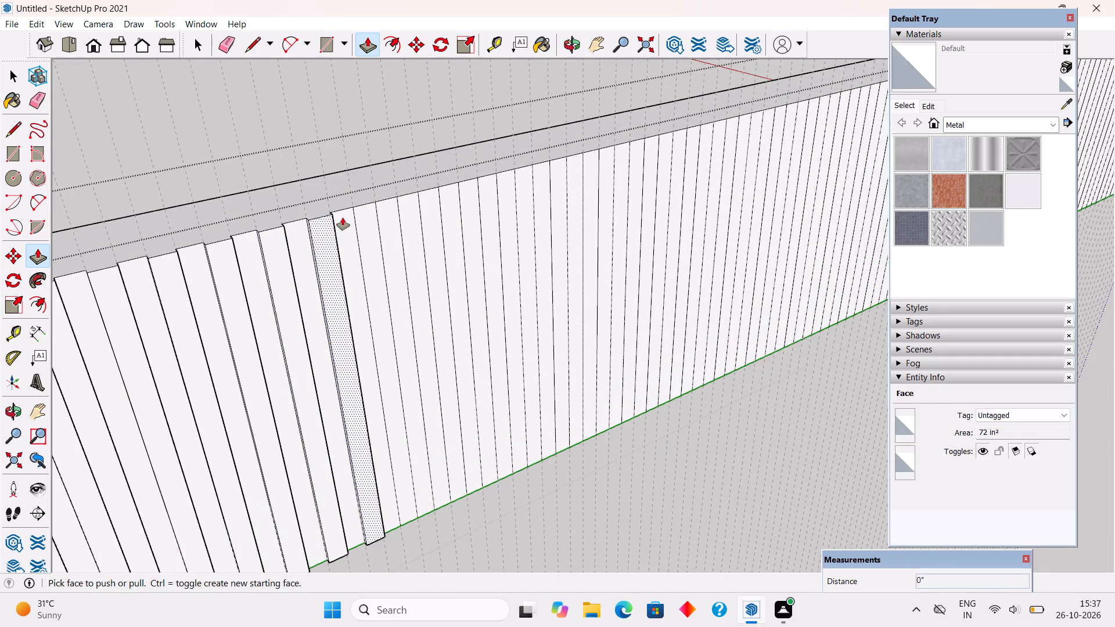
double_click(359, 214)
double_click(402, 200)
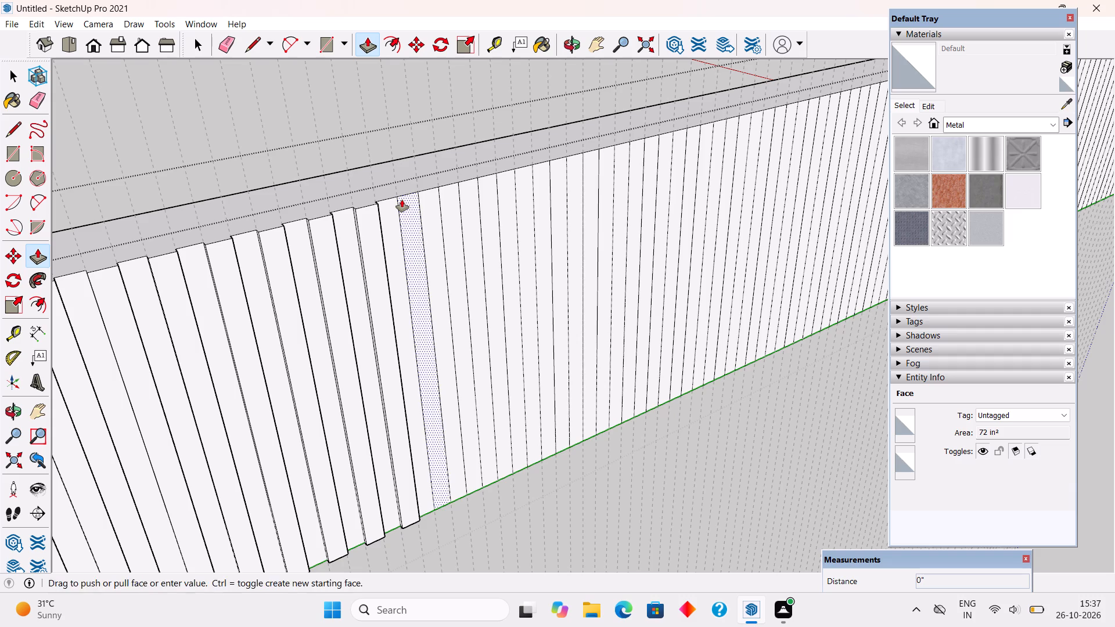
double_click(443, 194)
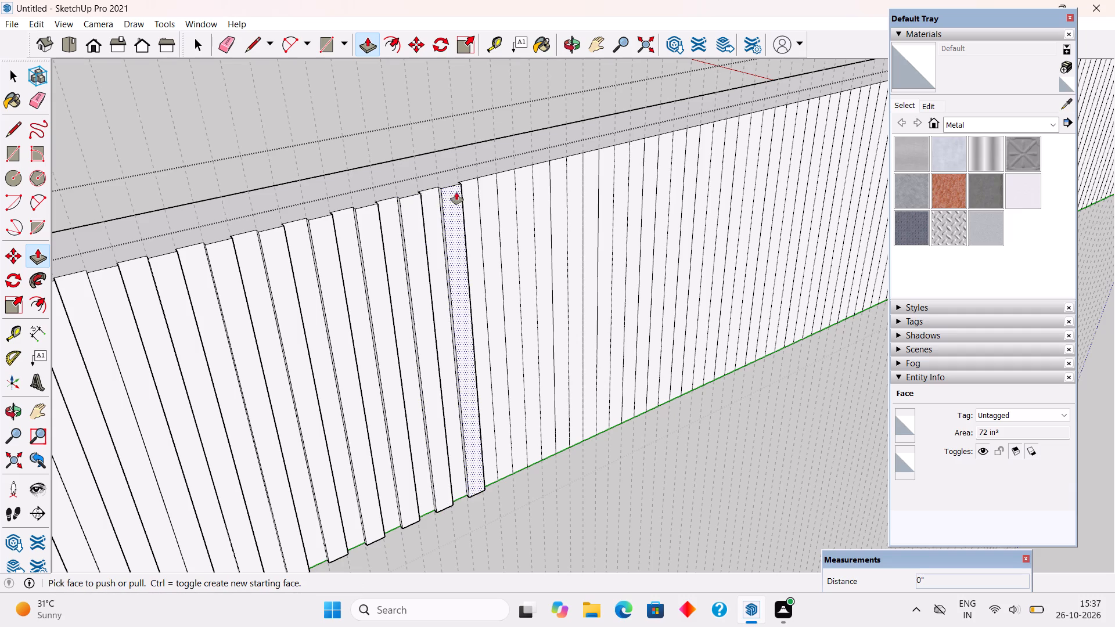
double_click(482, 188)
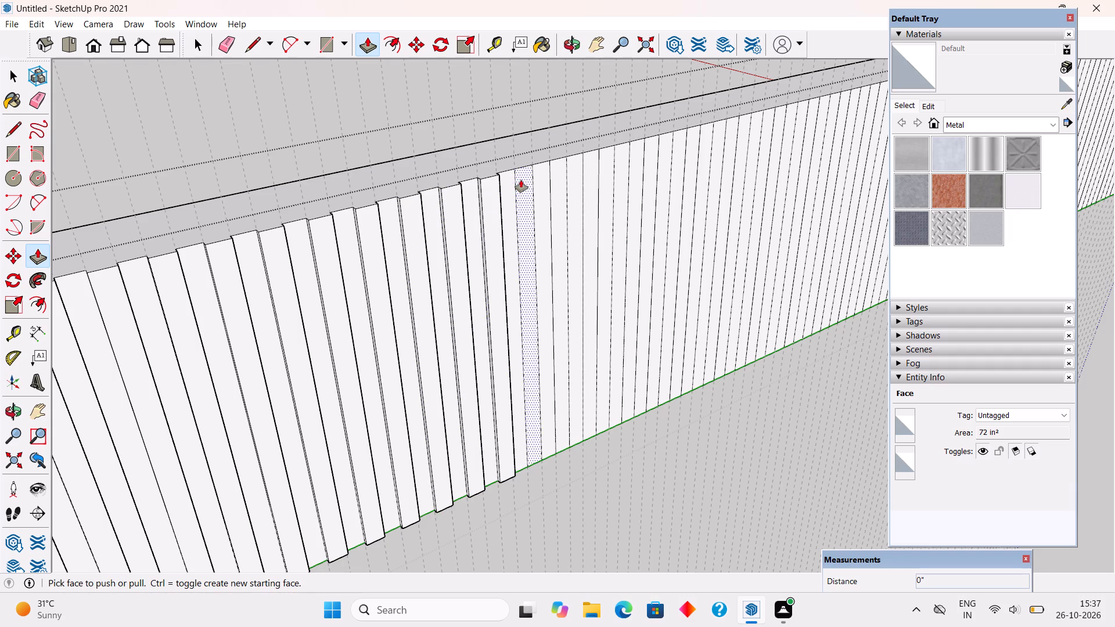
double_click(521, 179)
double_click(554, 173)
Raise another eight alternate strips by 1/2" beyond the last rib, skipping one strip each time.
scroll(545, 255, "down", 3)
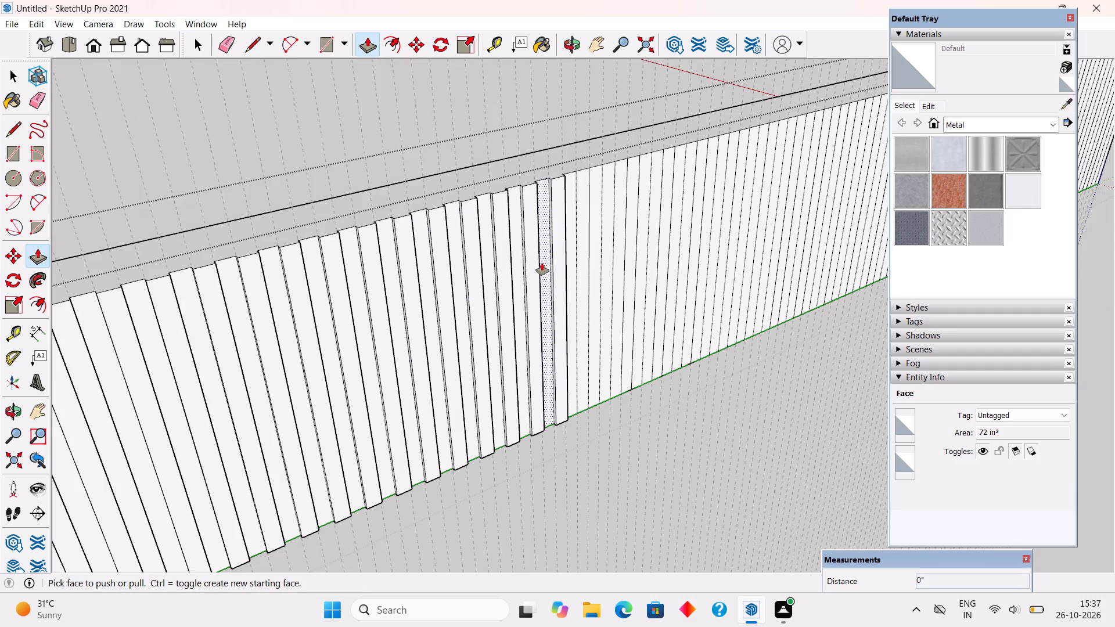
scroll(542, 263, "down", 6)
scroll(729, 176, "up", 7)
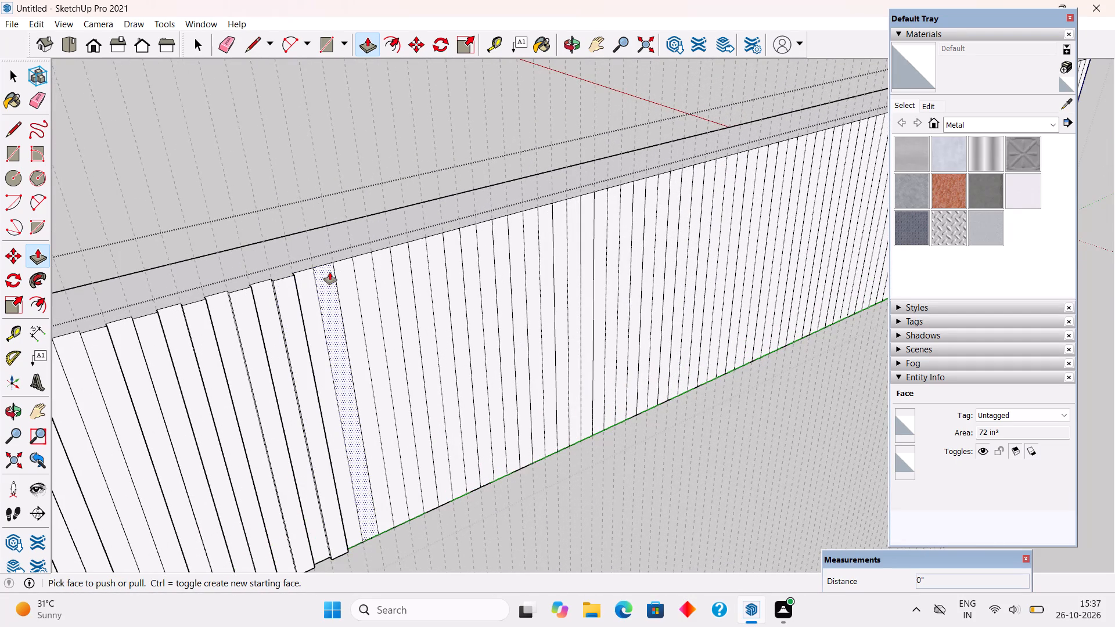
double_click(330, 272)
double_click(366, 264)
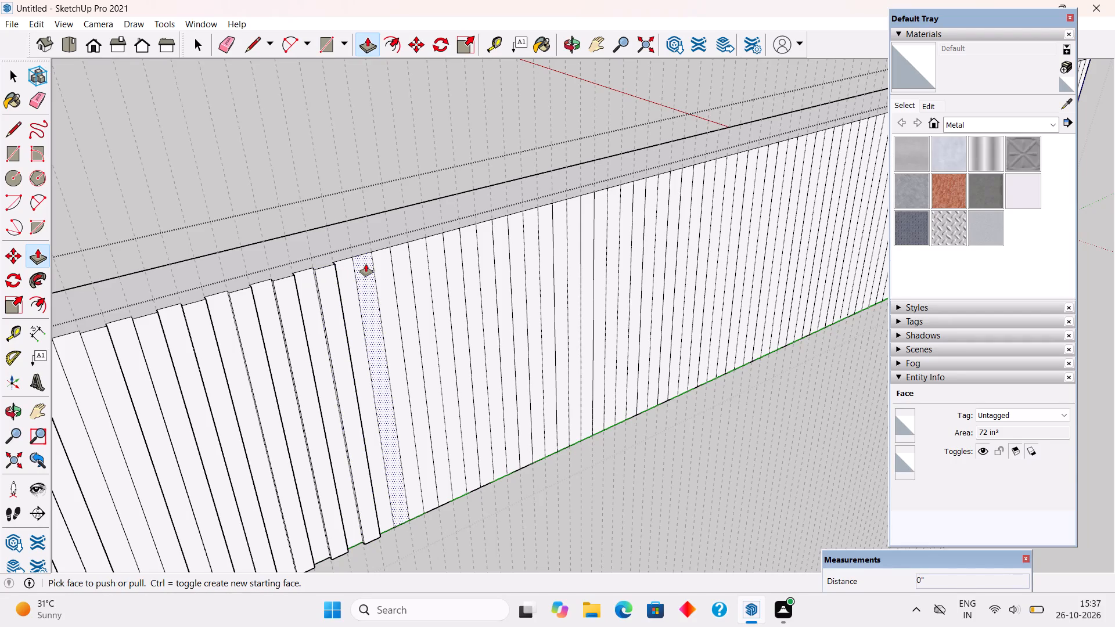
double_click(409, 256)
double_click(442, 250)
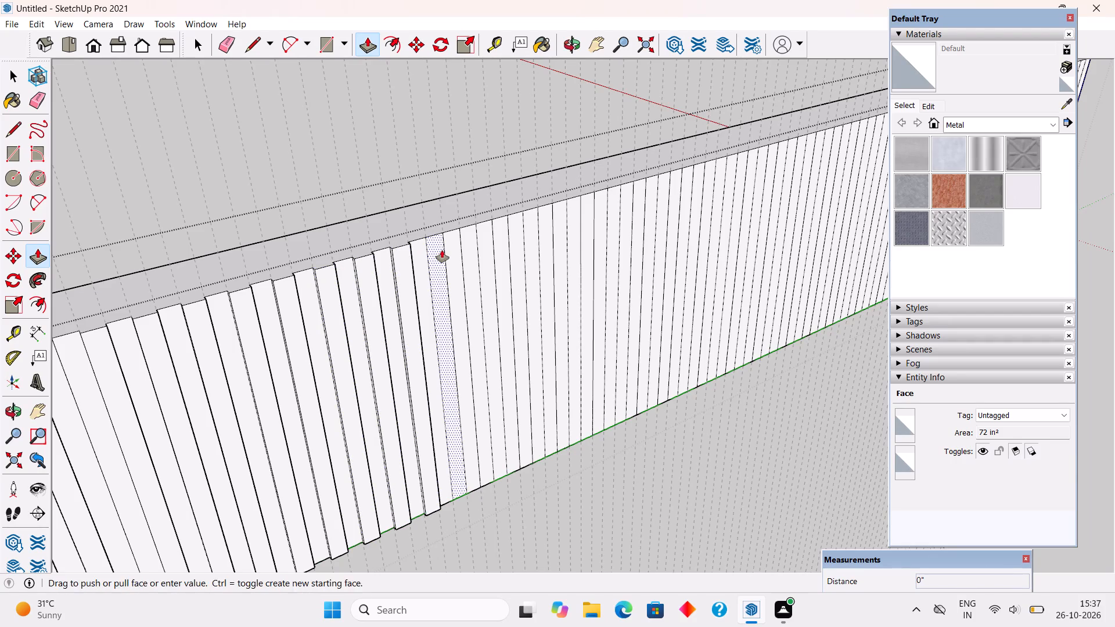
double_click(469, 243)
double_click(499, 230)
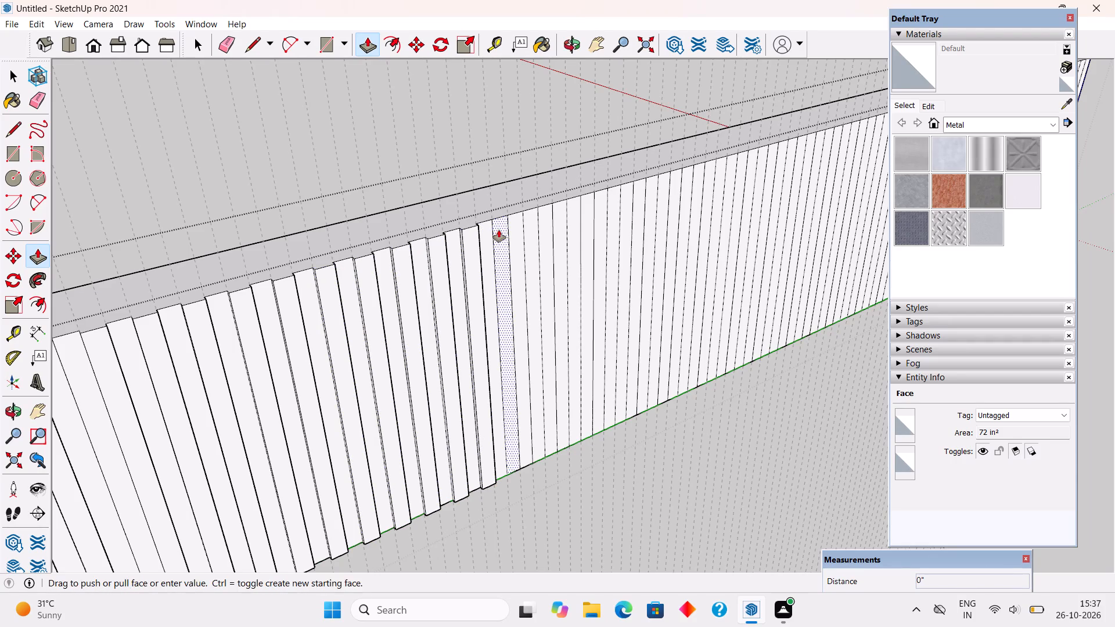
double_click(526, 218)
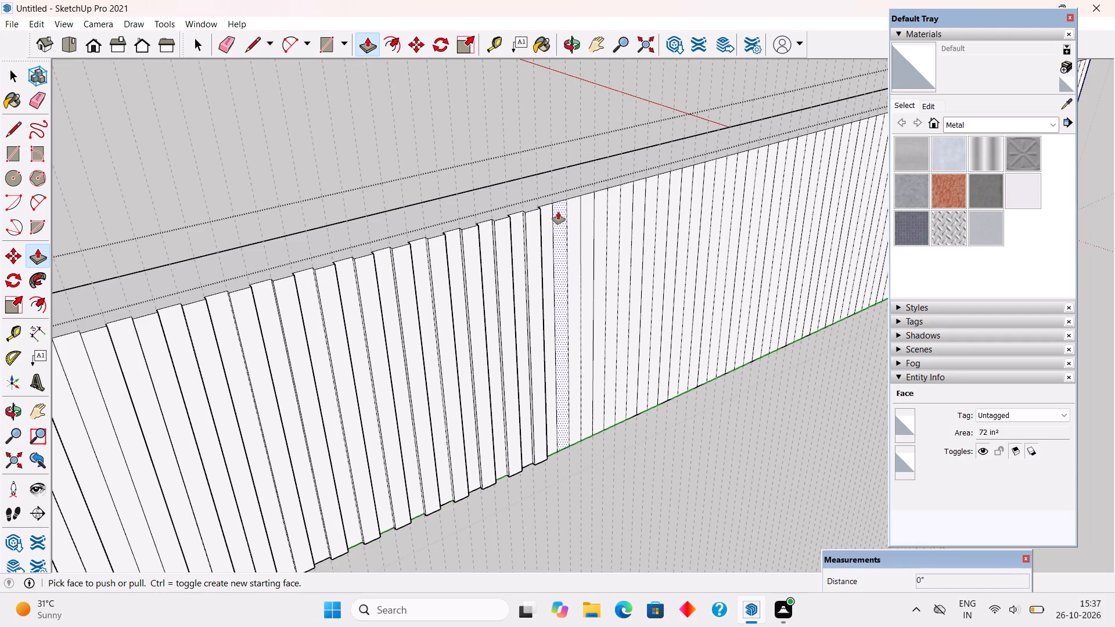
double_click(559, 211)
Pull the following seven alternate strips of the parapet wall outward by 1/2", keeping the spaces between them flat.
scroll(554, 237, "down", 7)
scroll(698, 237, "up", 5)
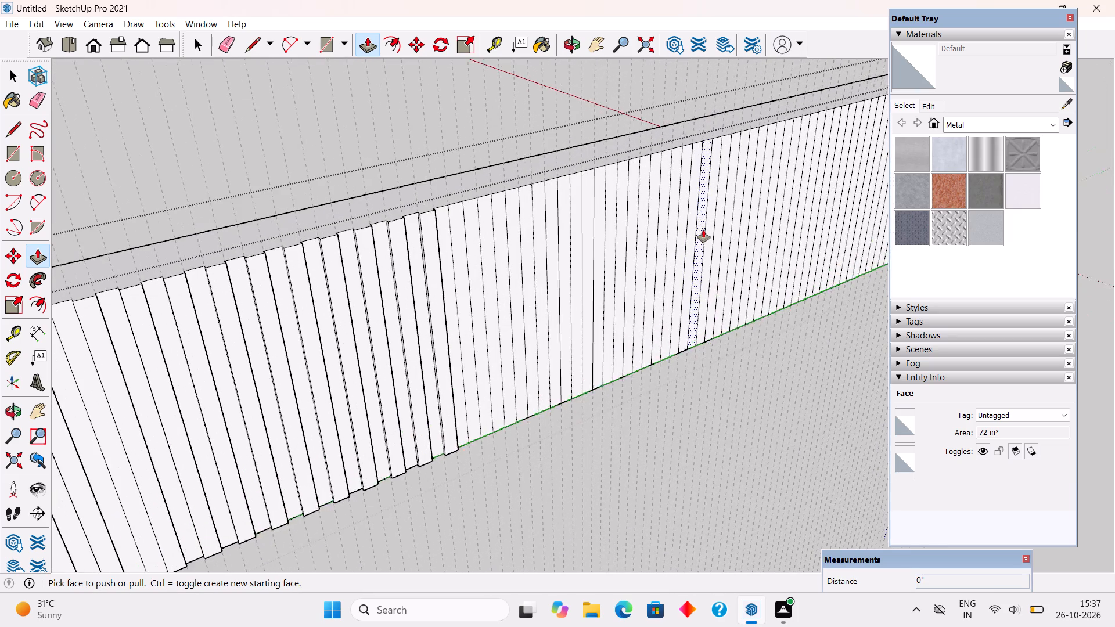
scroll(703, 230, "up", 1)
double_click(429, 214)
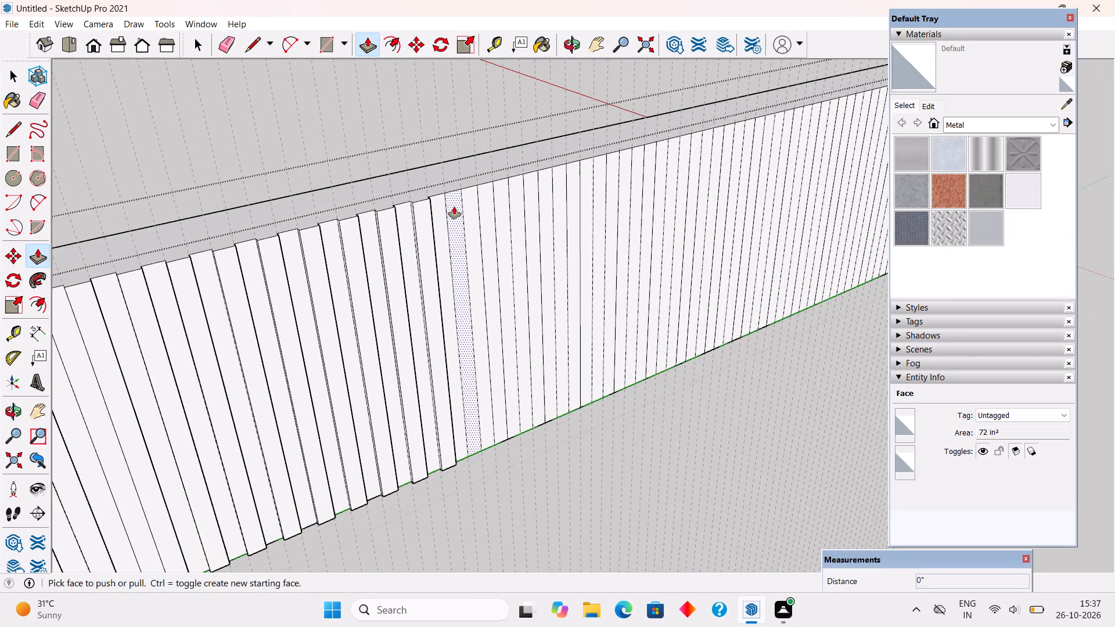
double_click(454, 207)
double_click(488, 205)
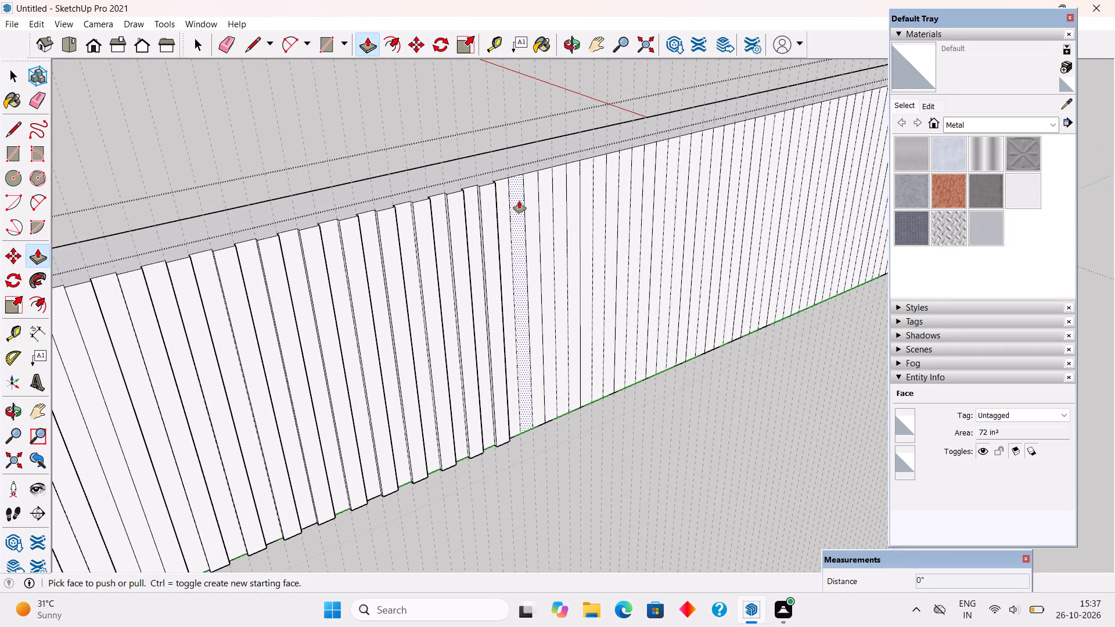
double_click(519, 201)
double_click(544, 190)
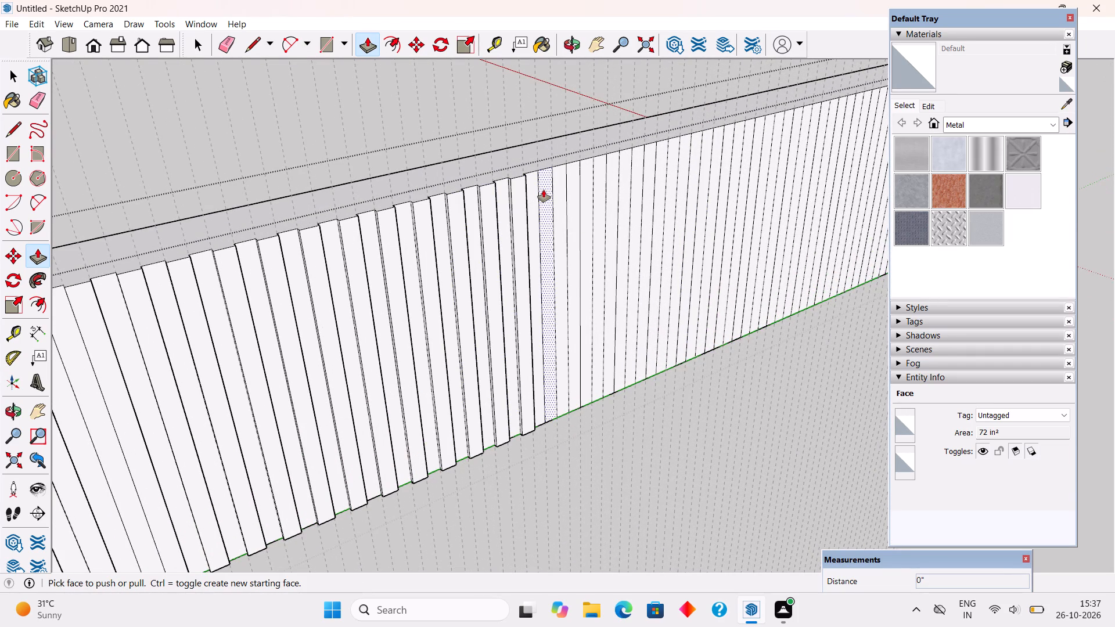
double_click(573, 181)
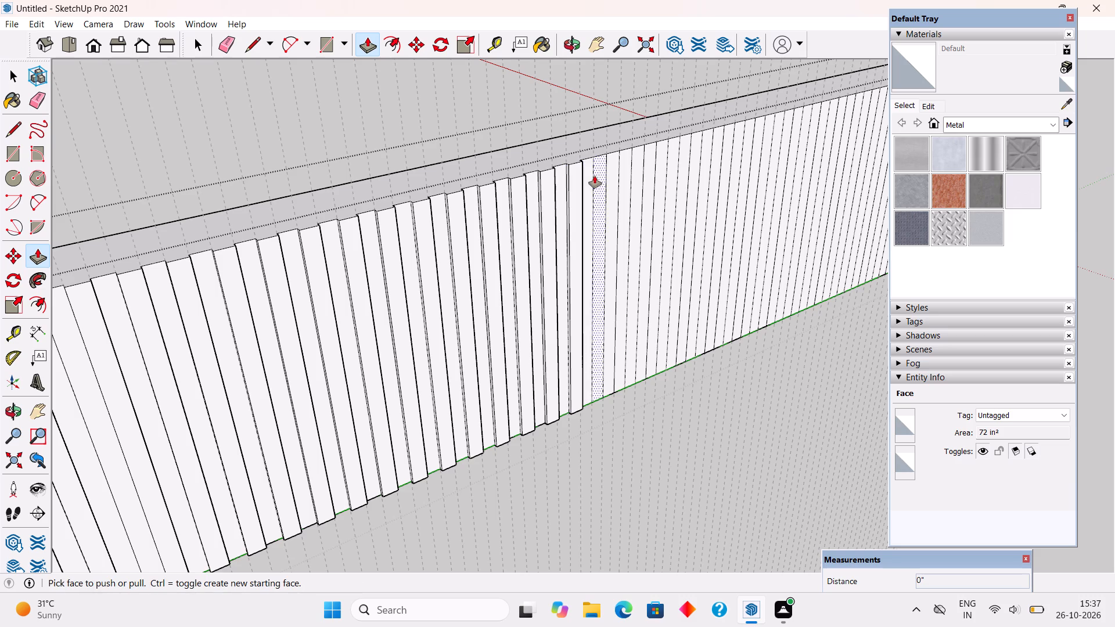
double_click(595, 175)
Pull the following eight alternate strips of the parapet wall out 1/2", continuing from the last raised rib.
middle_click_drag(587, 305, 422, 334)
scroll(606, 262, "up", 3)
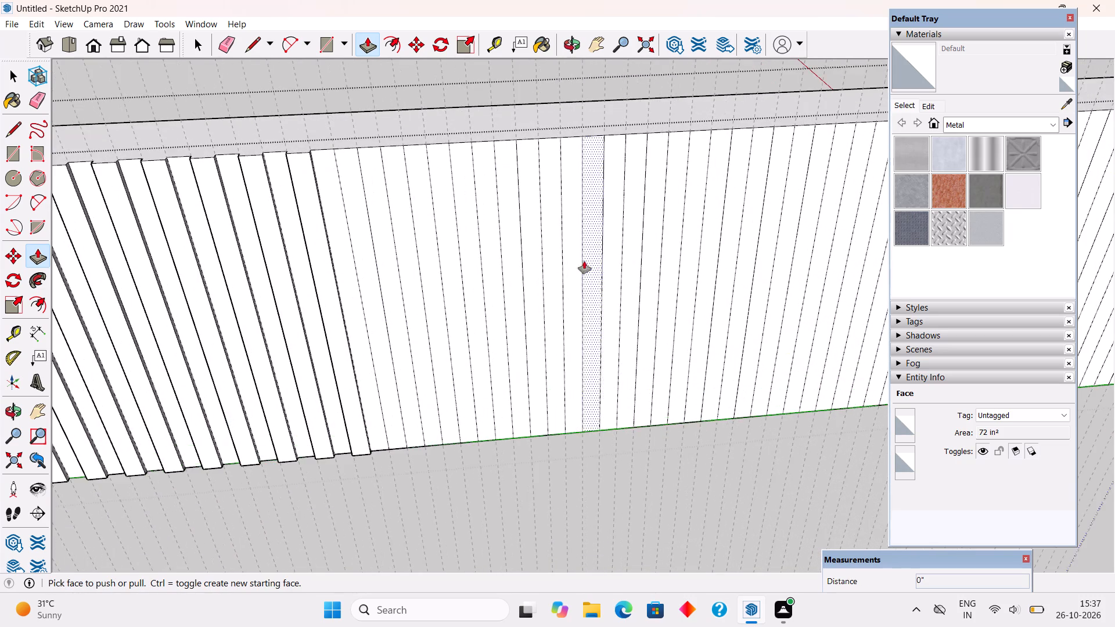
middle_click_drag(588, 287, 752, 325)
double_click(355, 247)
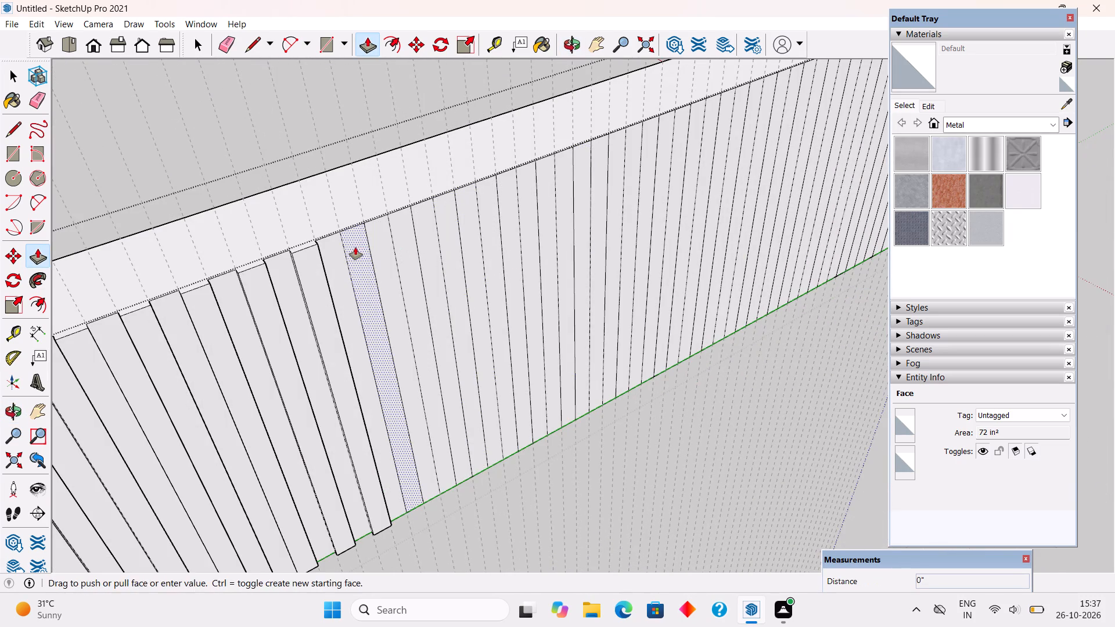
double_click(401, 230)
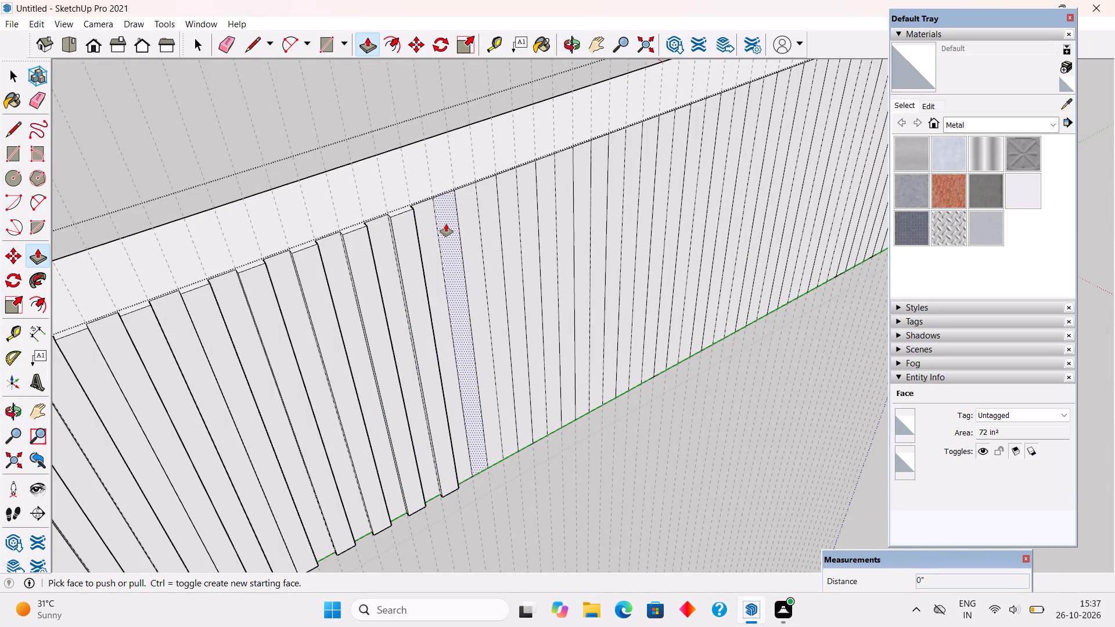
double_click(446, 224)
double_click(489, 217)
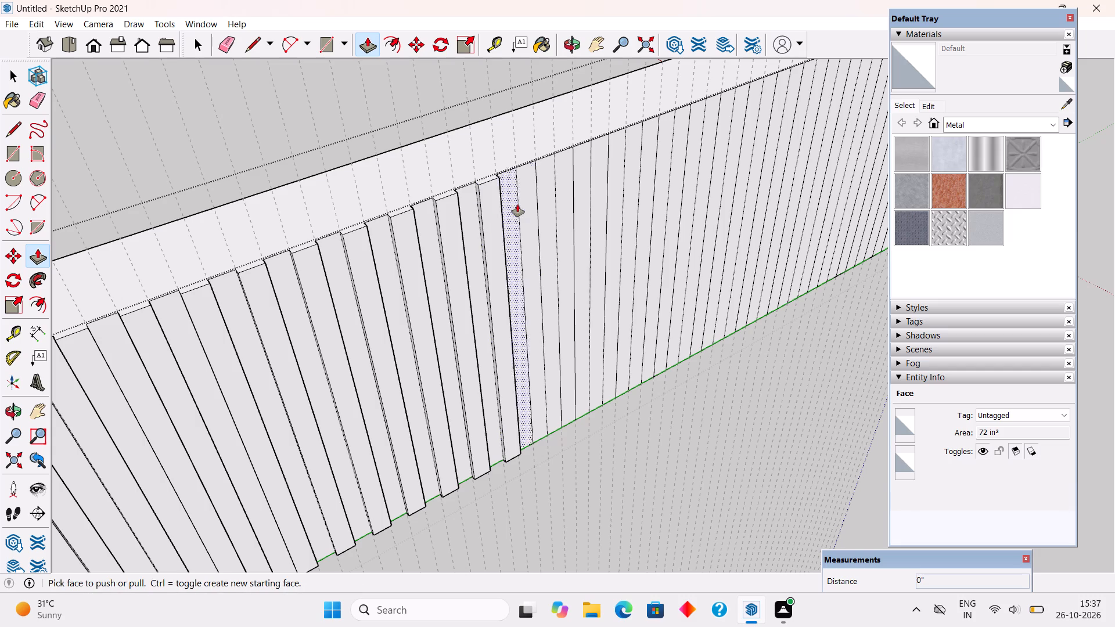
double_click(526, 199)
double_click(563, 186)
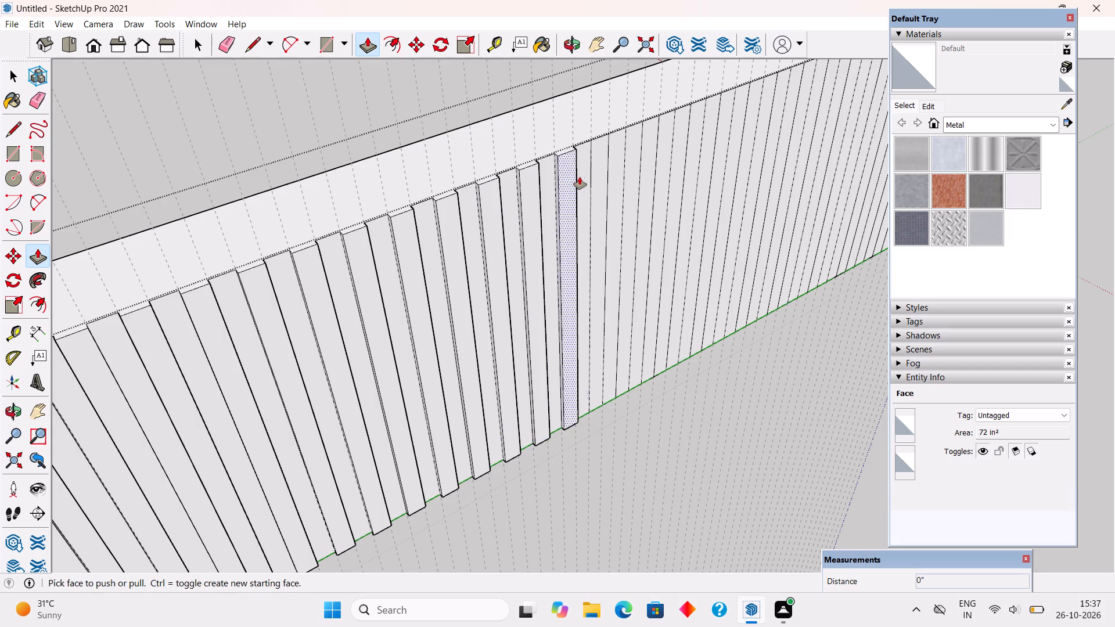
double_click(594, 170)
double_click(630, 165)
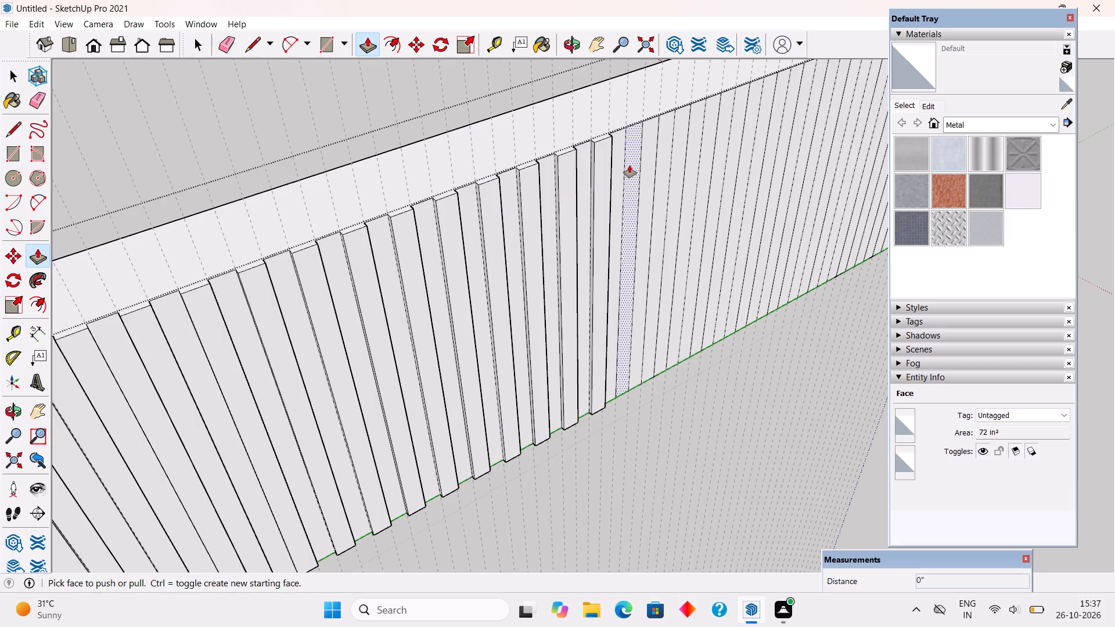
Raise eight more alternate strips by 1/2" along the parapet wall, leaving one flat strip between neighbouring ribs.
scroll(598, 328, "down", 8)
scroll(866, 183, "up", 4)
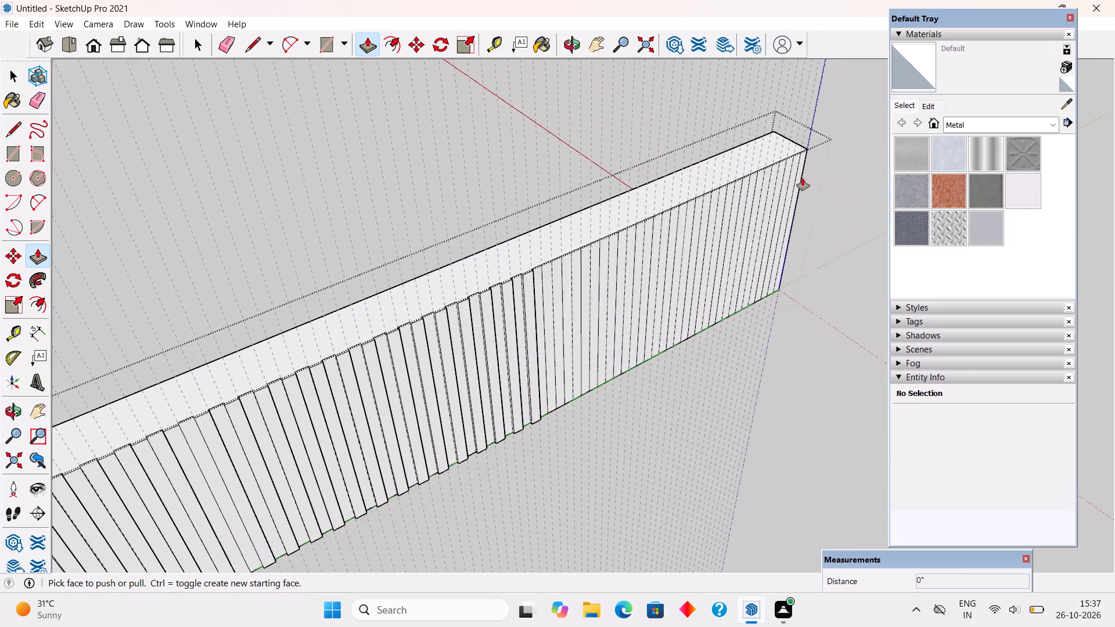
scroll(803, 178, "up", 7)
scroll(743, 206, "down", 4)
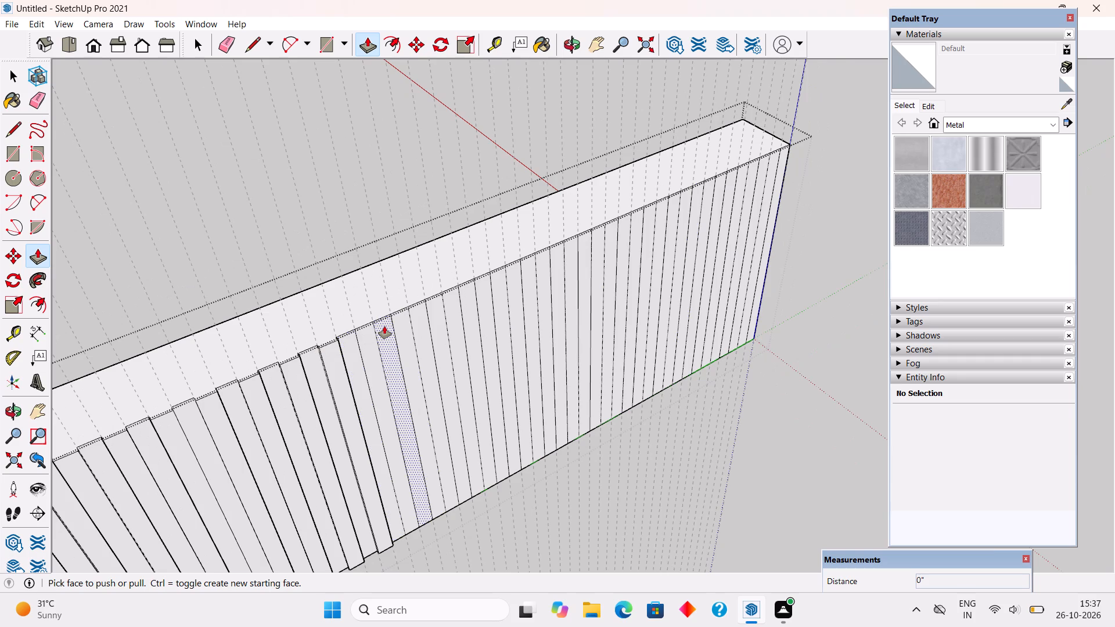
scroll(384, 326, "up", 6)
double_click(359, 344)
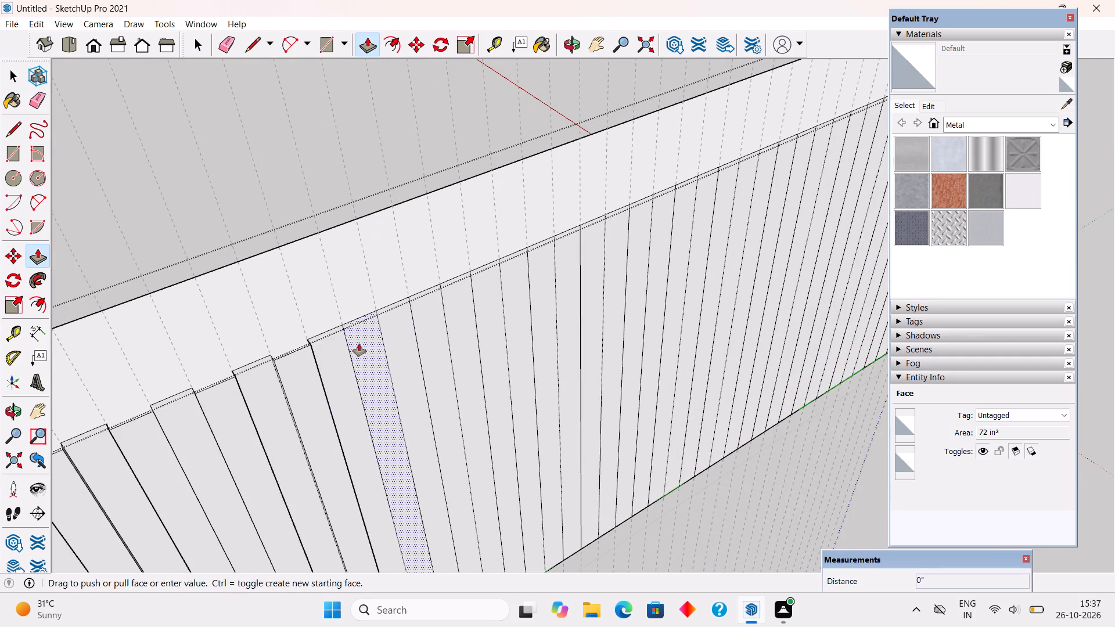
double_click(426, 323)
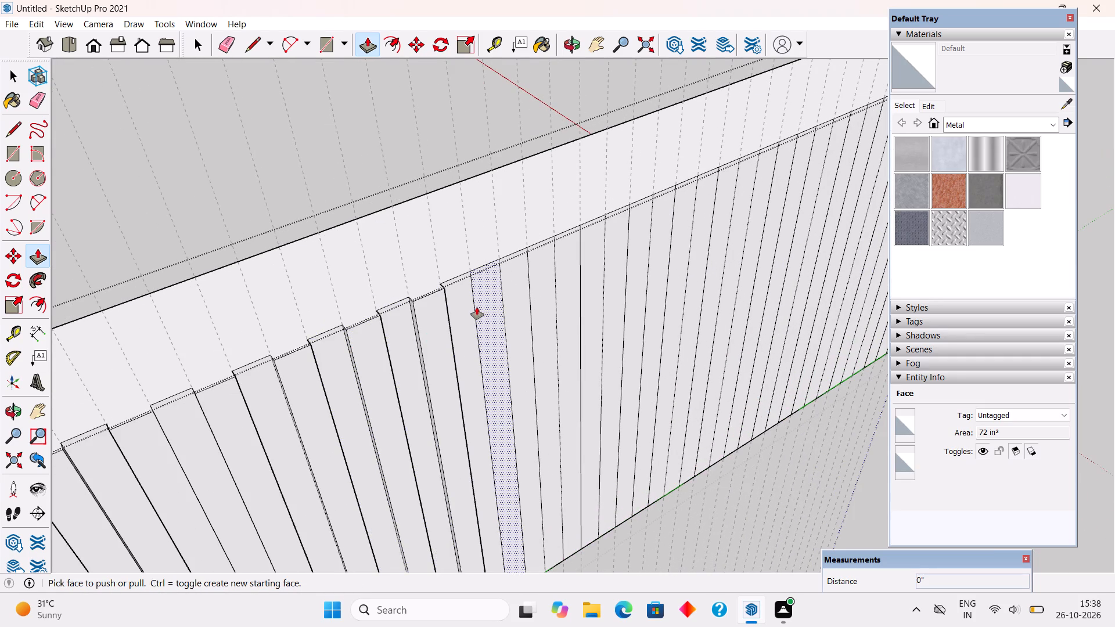
double_click(479, 307)
double_click(535, 287)
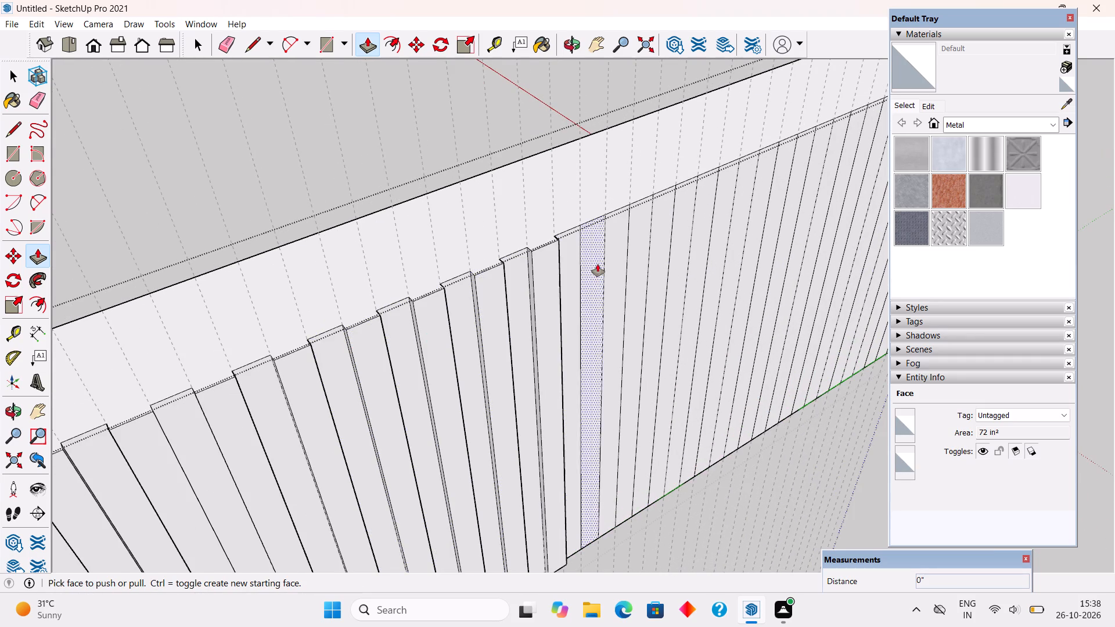
double_click(596, 263)
scroll(516, 318, "down", 5)
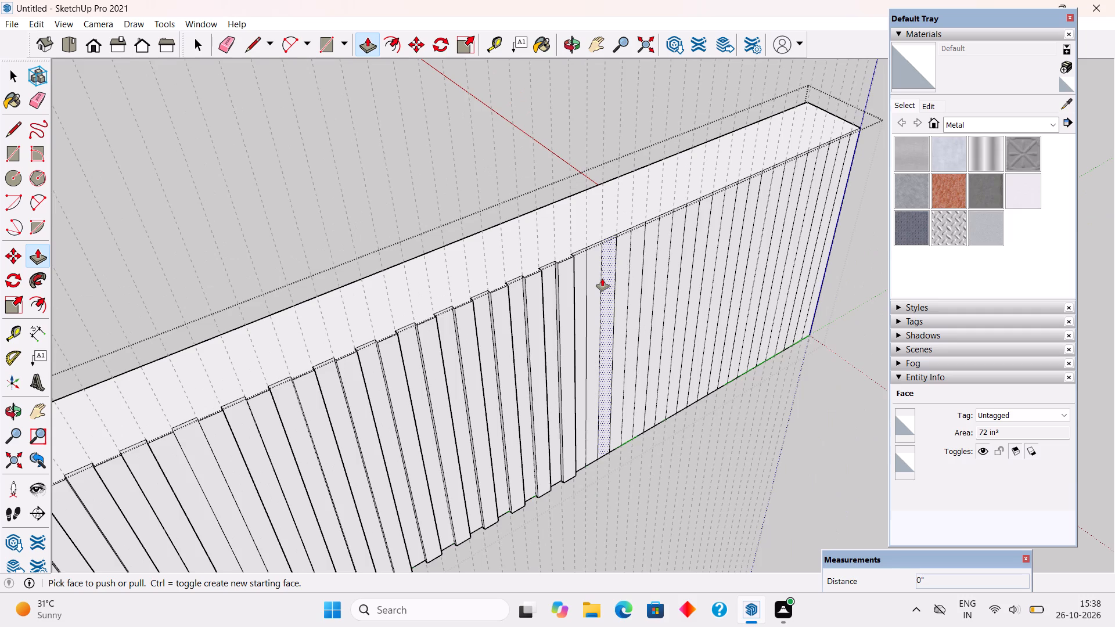
scroll(605, 277, "up", 6)
double_click(589, 261)
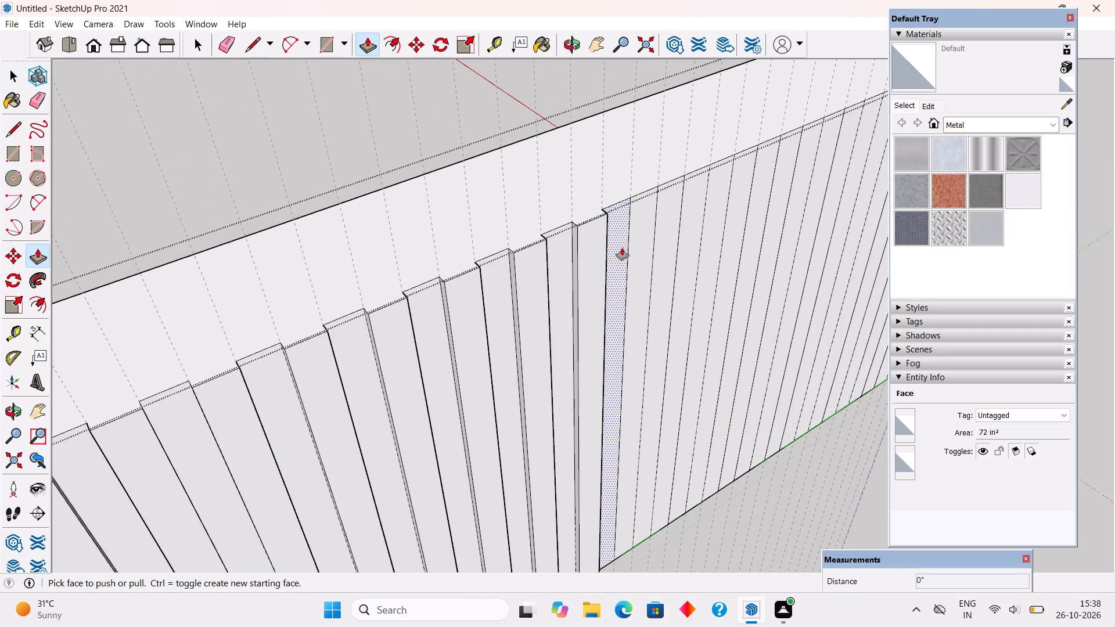
double_click(639, 238)
double_click(691, 200)
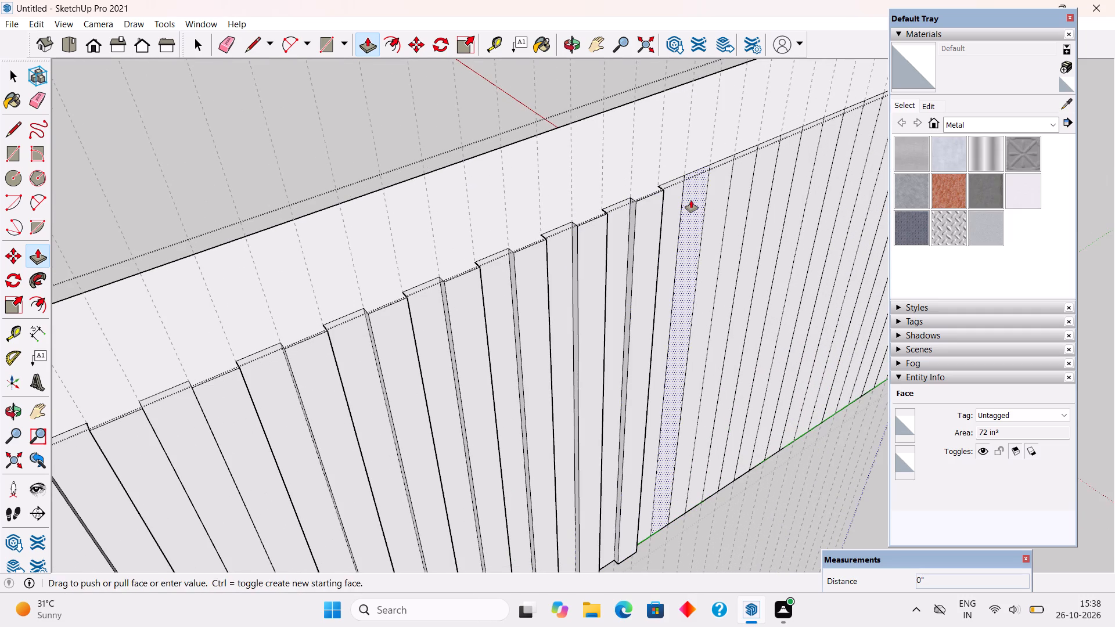
Pull out the last eight alternate strips by 1/2" up to the parapet wall's end corner and close the group.
scroll(612, 278, "down", 9)
scroll(806, 190, "up", 5)
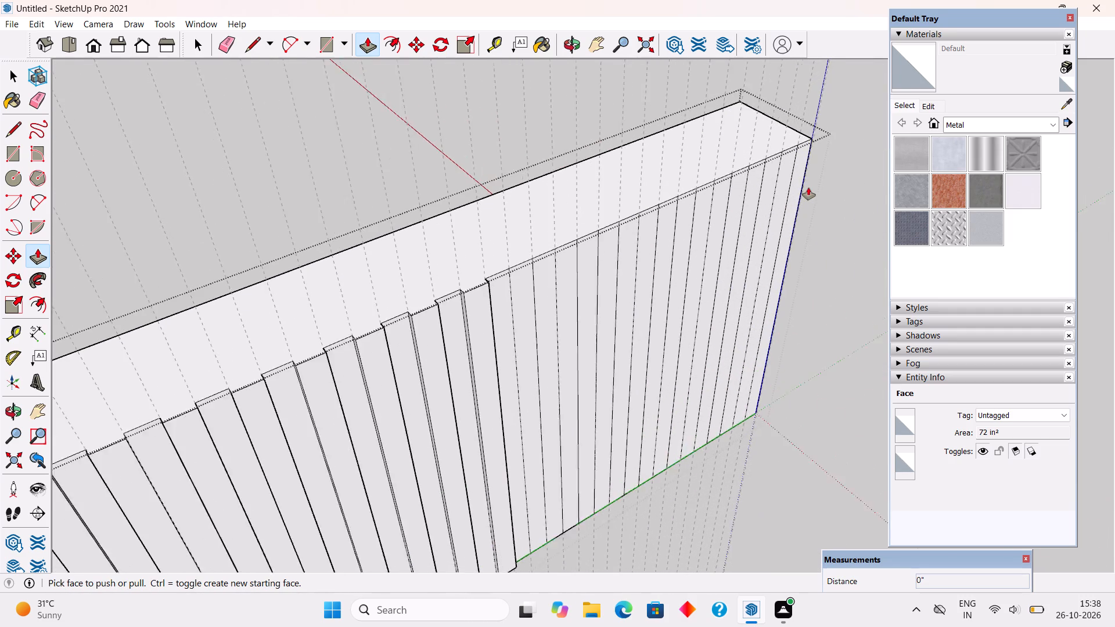
scroll(808, 188, "up", 3)
scroll(808, 188, "down", 1)
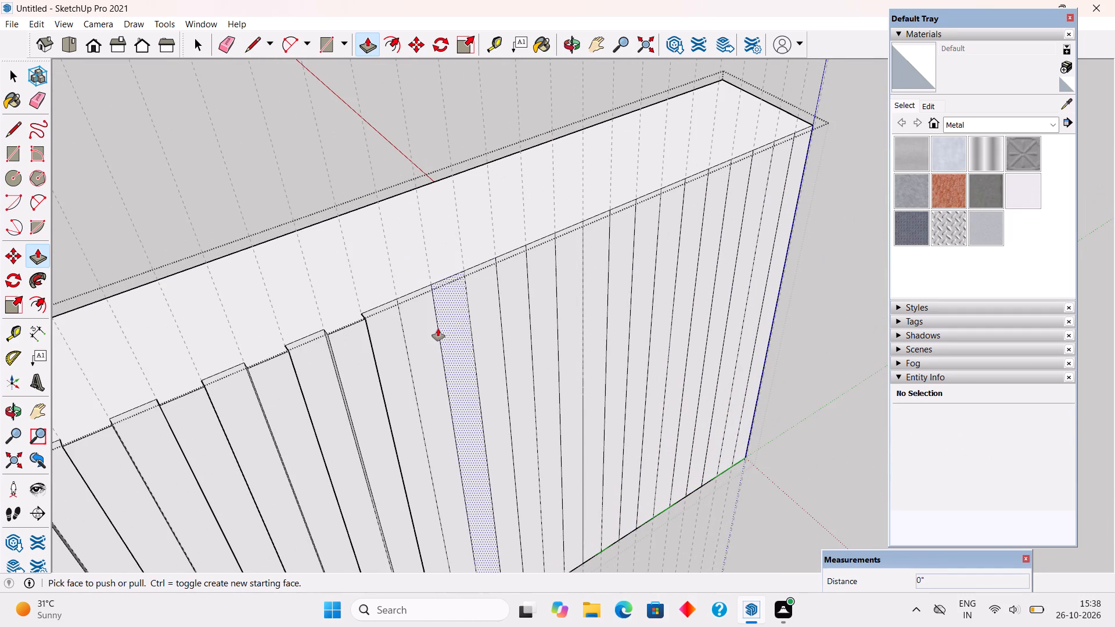
double_click(426, 330)
double_click(483, 299)
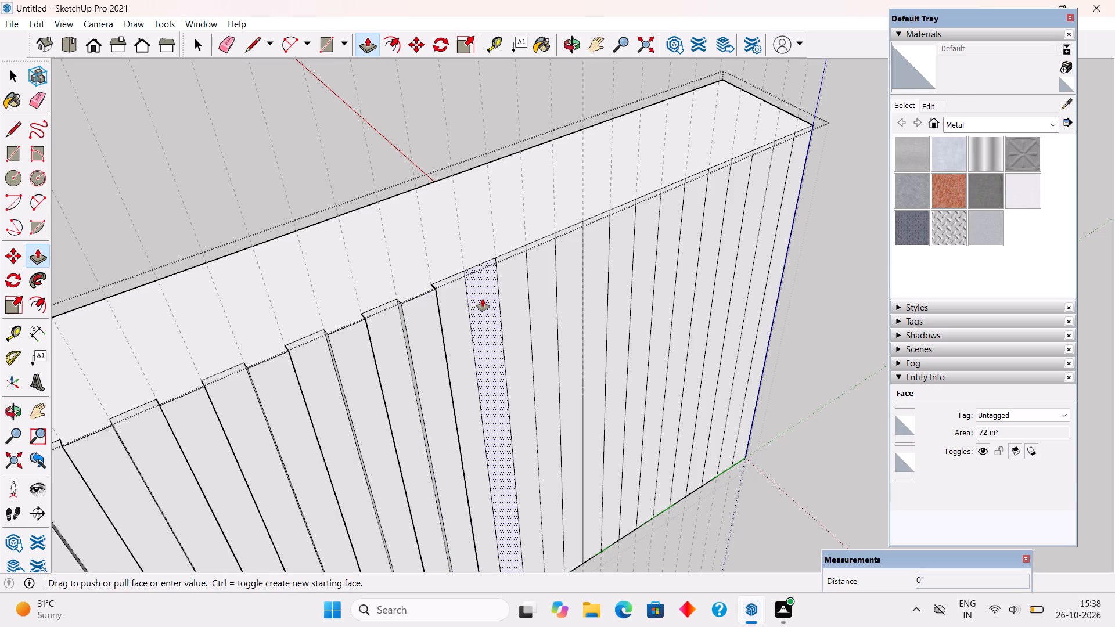
double_click(534, 271)
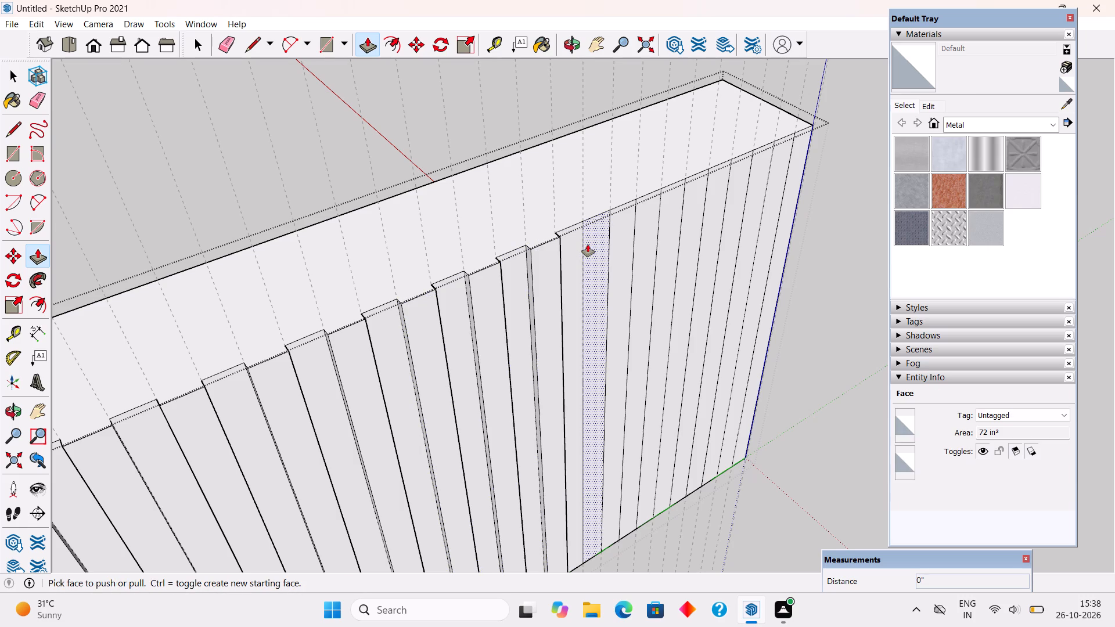
double_click(588, 244)
double_click(638, 218)
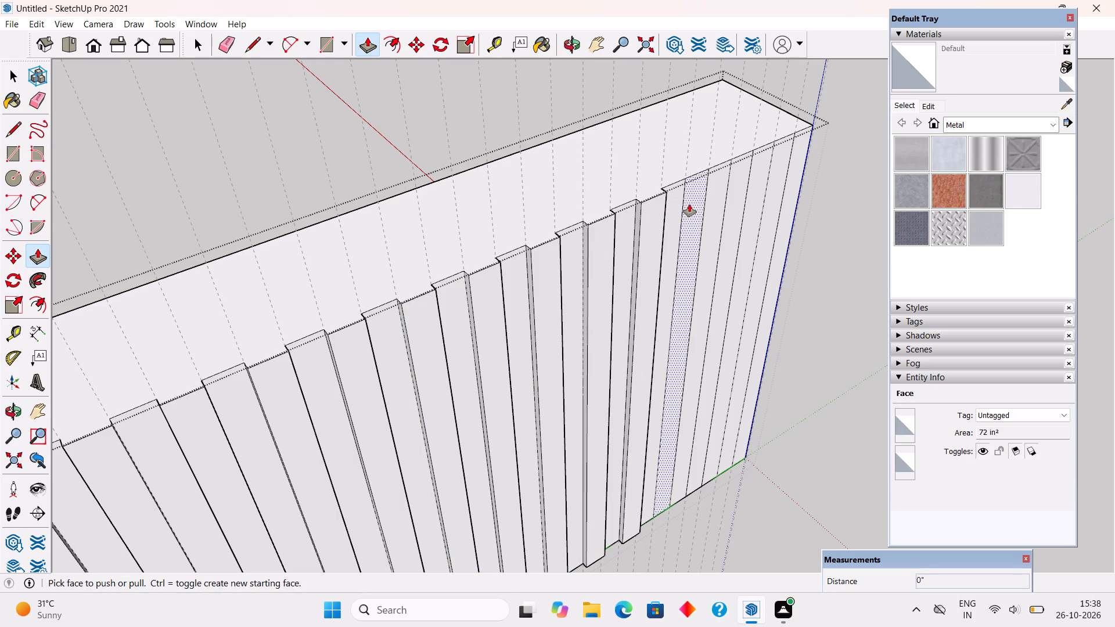
double_click(689, 204)
double_click(740, 187)
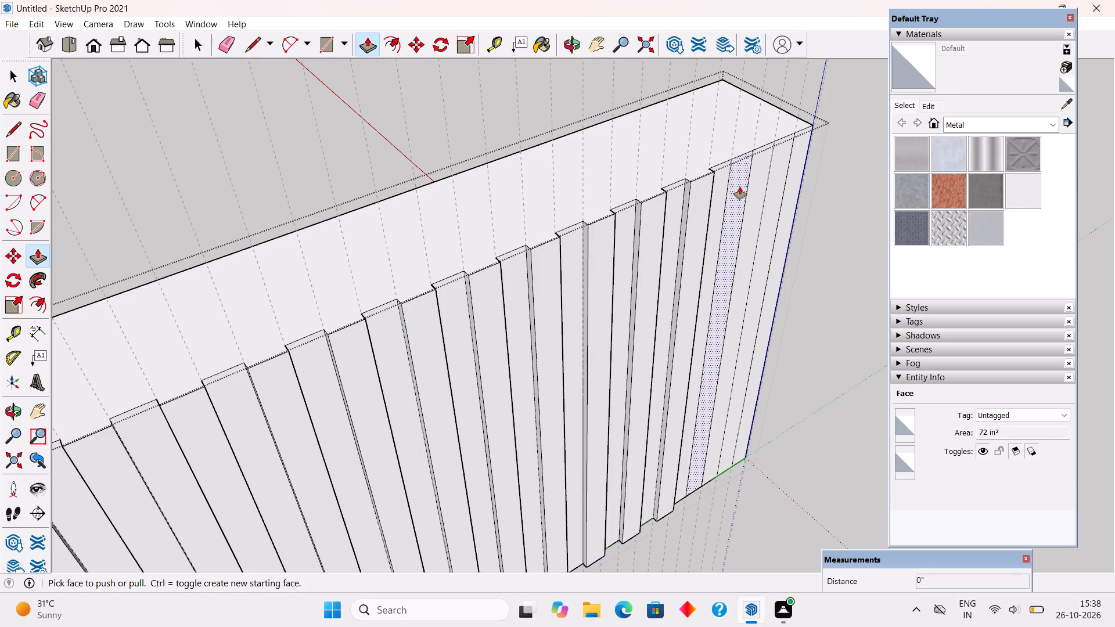
double_click(774, 174)
scroll(744, 297, "down", 8)
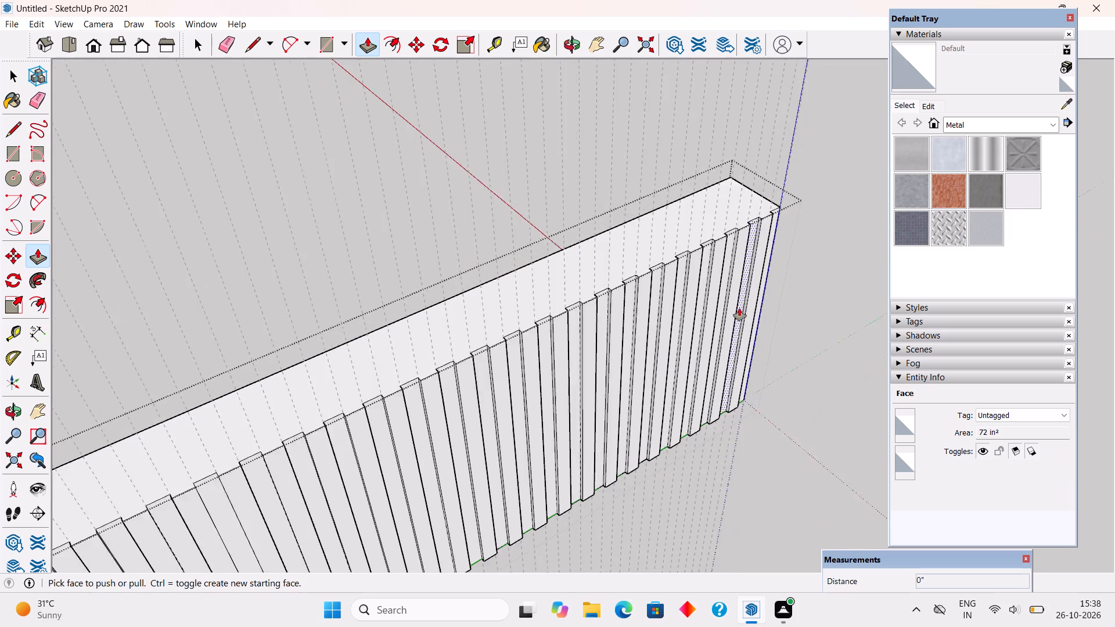
scroll(739, 308, "down", 1)
key("space")
left_click(772, 287)
scroll(772, 287, "down", 2)
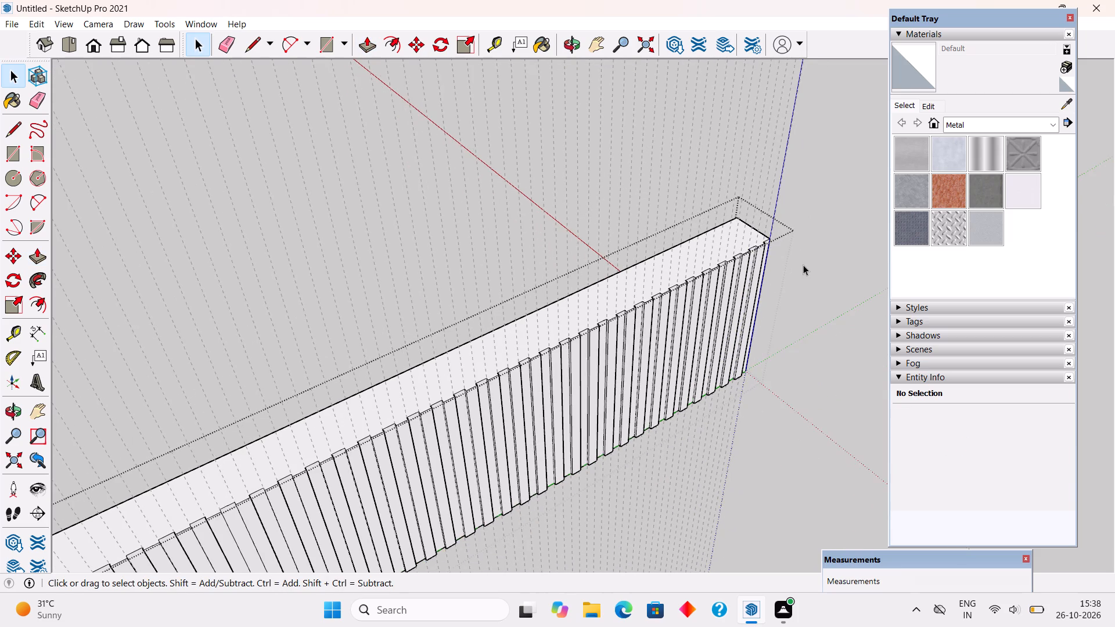
left_click(803, 265)
Delete all the guide lines from the model.
middle_click_drag(757, 428, 640, 291)
scroll(640, 291, "down", 9)
scroll(579, 362, "down", 3)
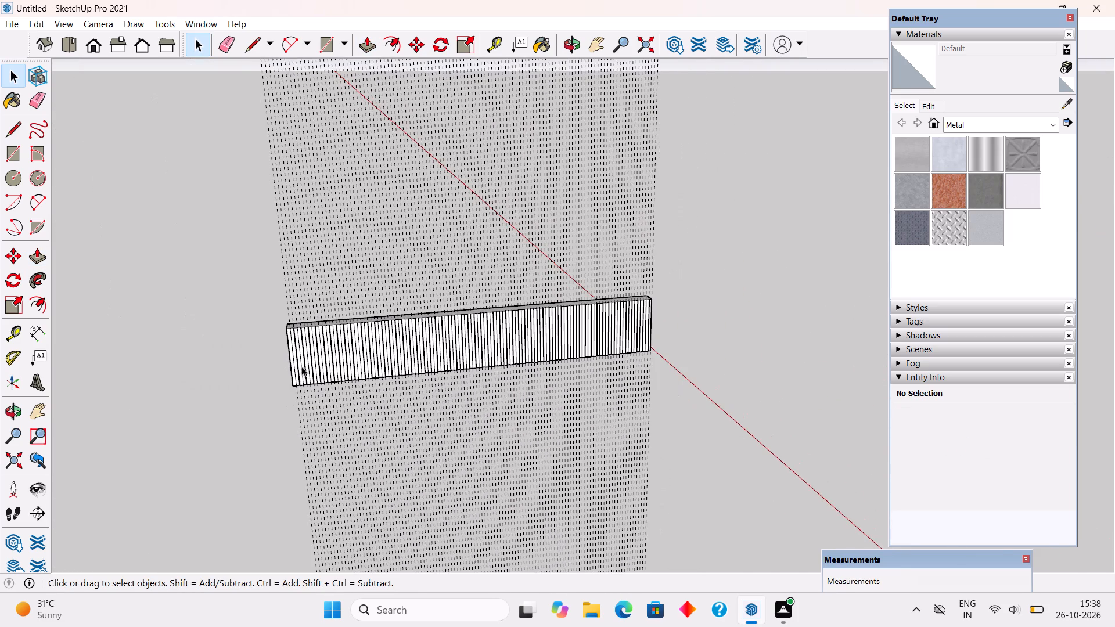
scroll(239, 367, "up", 4)
left_click(39, 21)
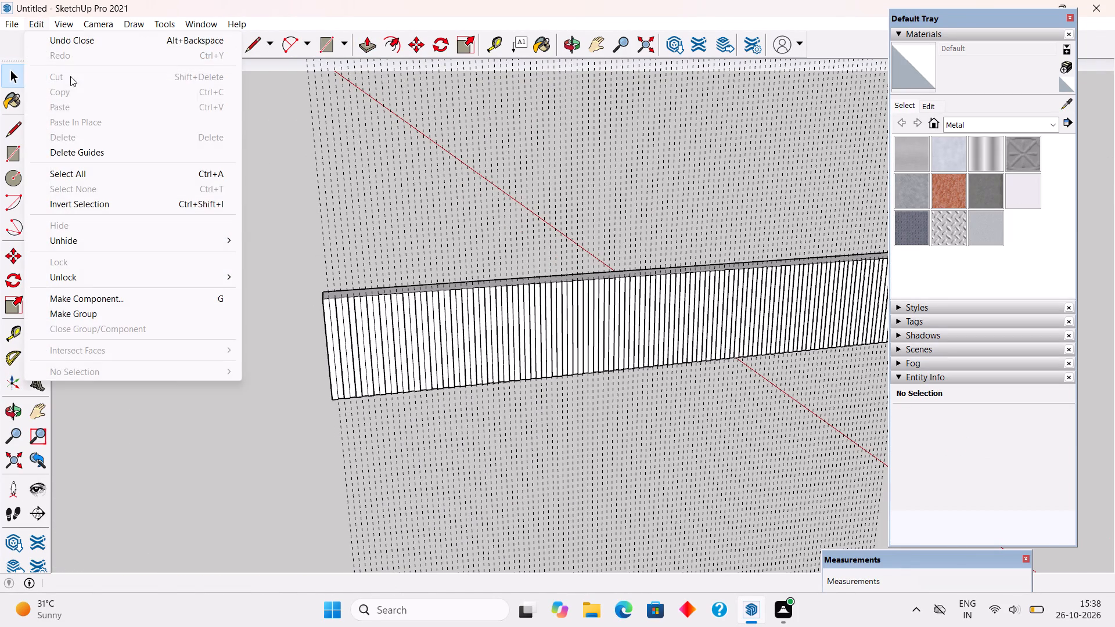
left_click(111, 153)
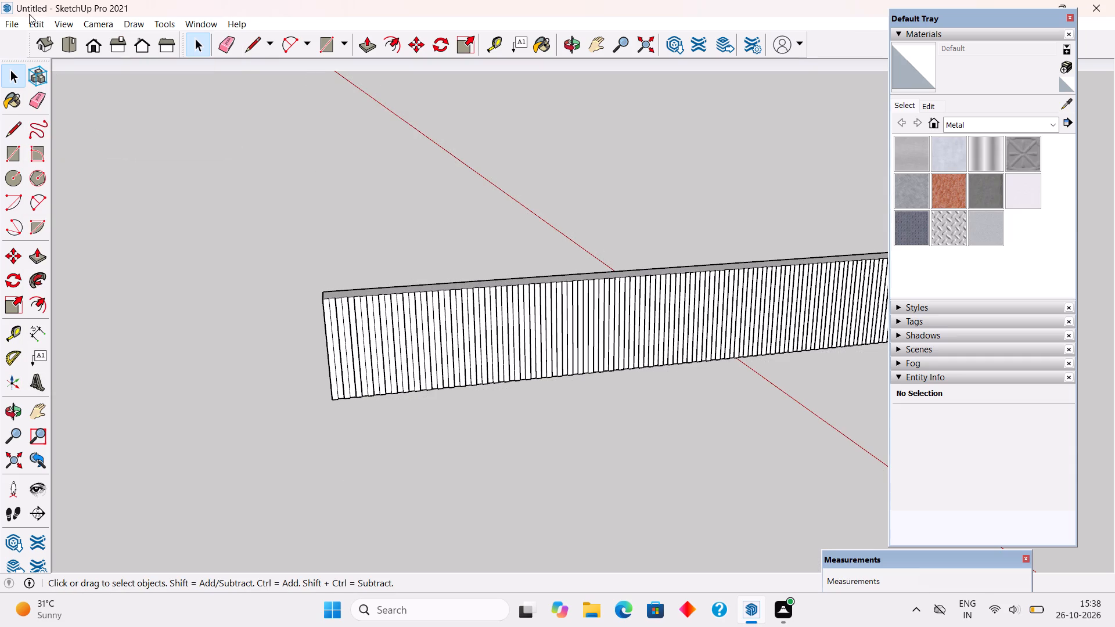
Unhide all the hidden parts of the house.
left_click(34, 21)
left_click(135, 239)
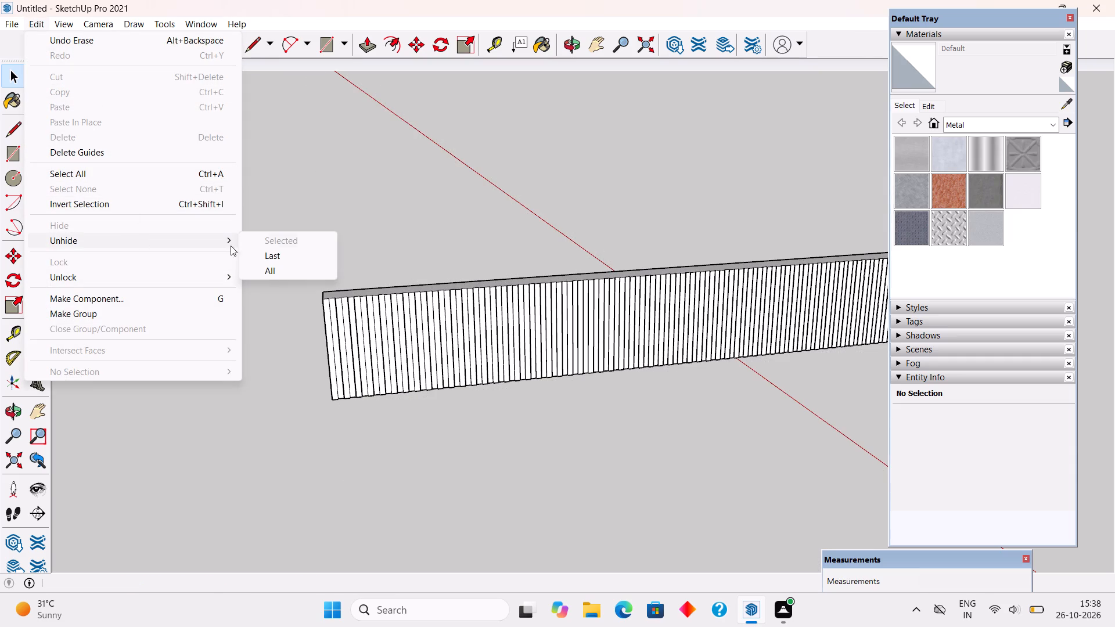
left_click(258, 264)
Open the side parapet wall group and place four vertical guides at 2" spacing across its plain corner end face.
scroll(258, 264, "down", 5)
middle_click_drag(279, 311, 138, 226)
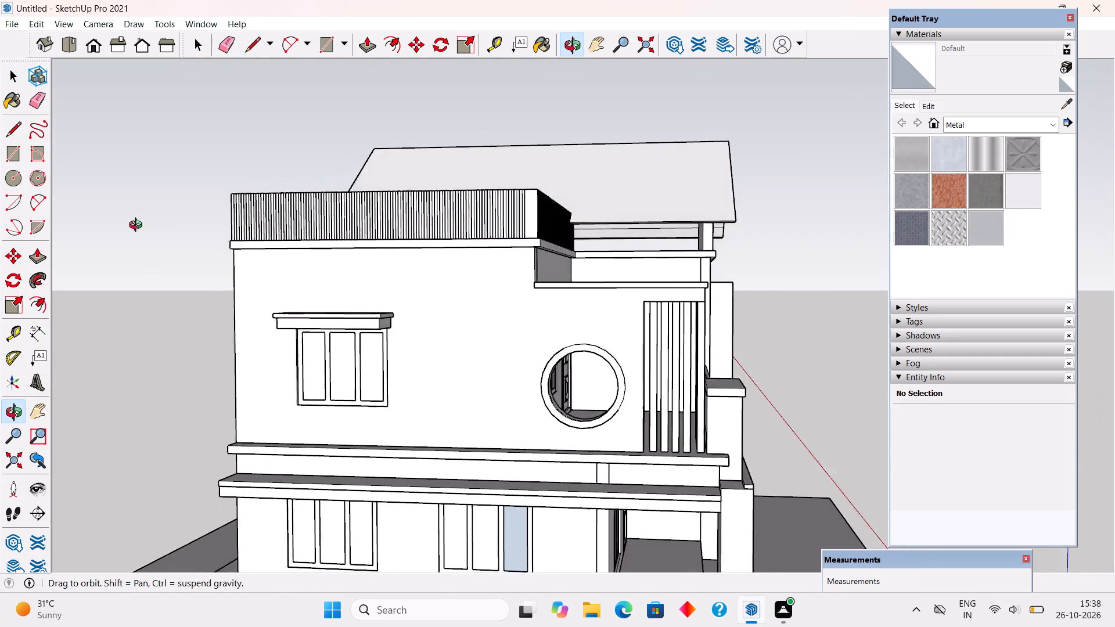
middle_click_drag(138, 226, 47, 238)
middle_click_drag(467, 268, 520, 331)
scroll(473, 259, "up", 4)
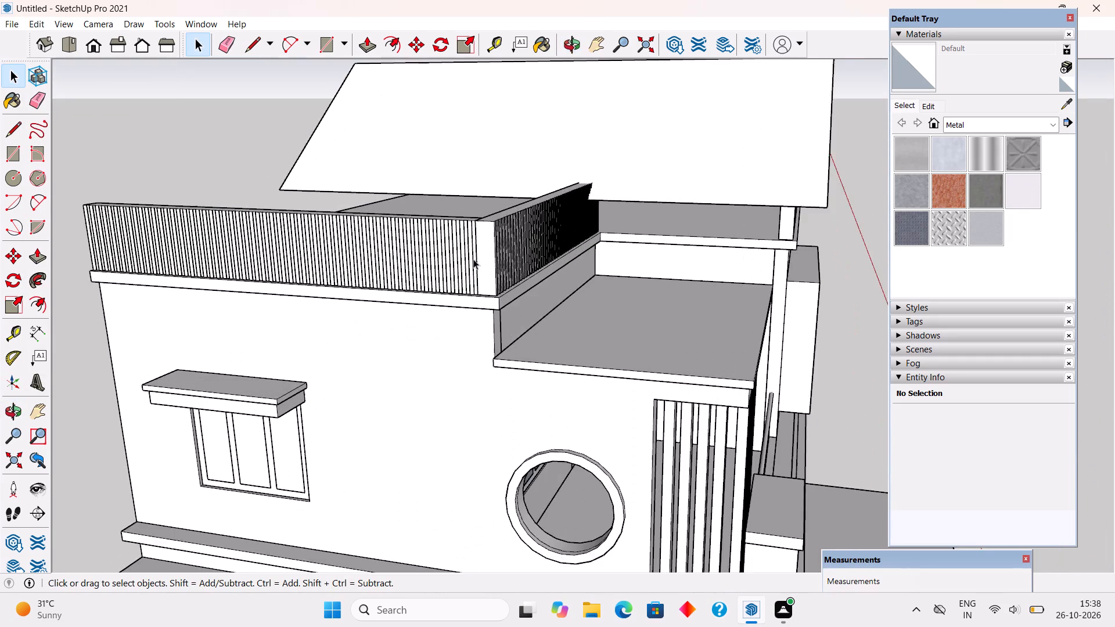
scroll(488, 252, "up", 4)
middle_click_drag(496, 261, 555, 292)
scroll(556, 293, "up", 8)
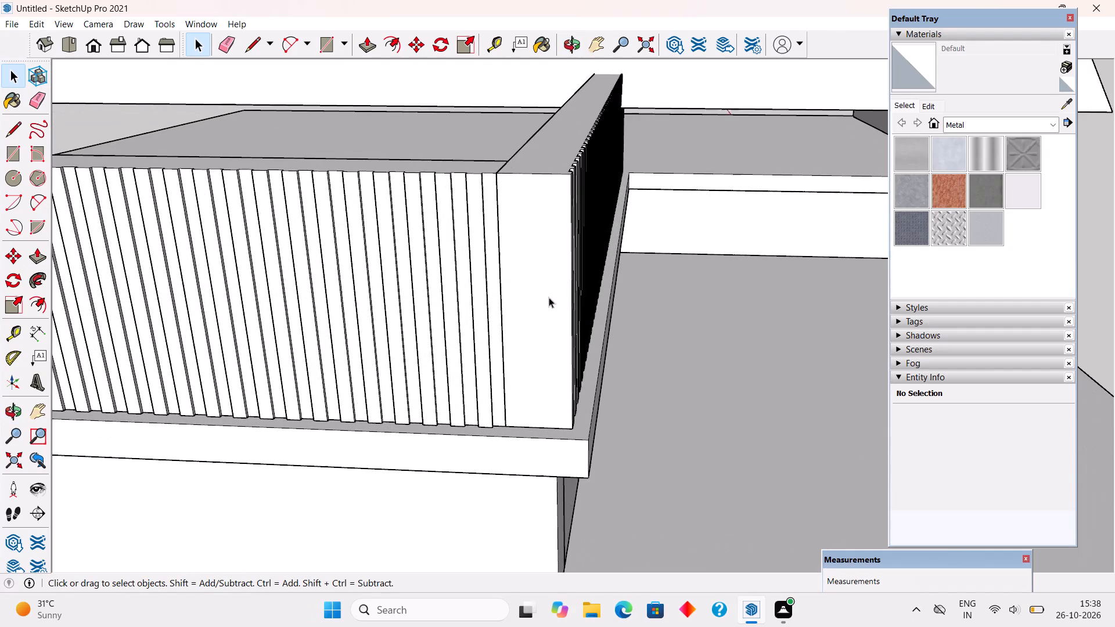
middle_click_drag(599, 304, 627, 308)
triple_click(627, 304)
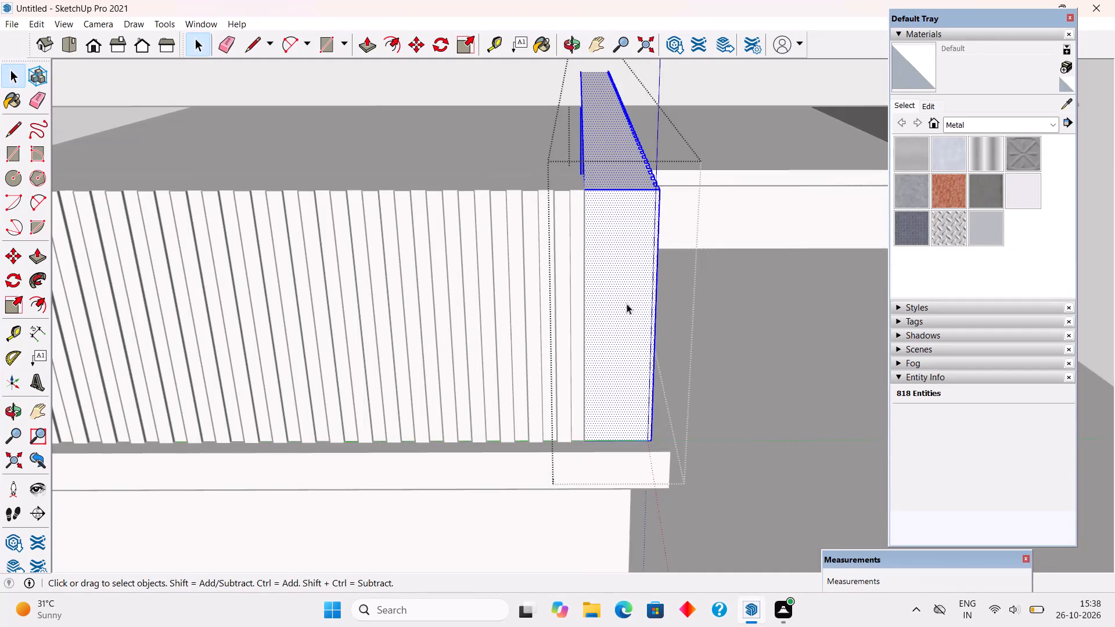
key("t")
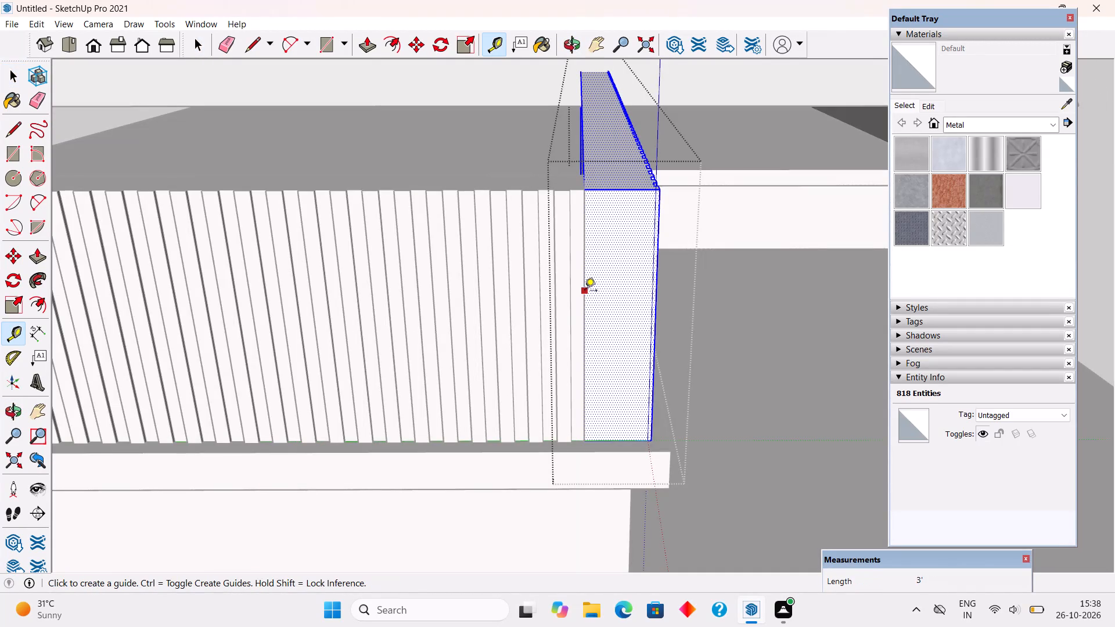
left_click(585, 291)
type("2\"")
key("Return")
left_click(598, 290)
key("2")
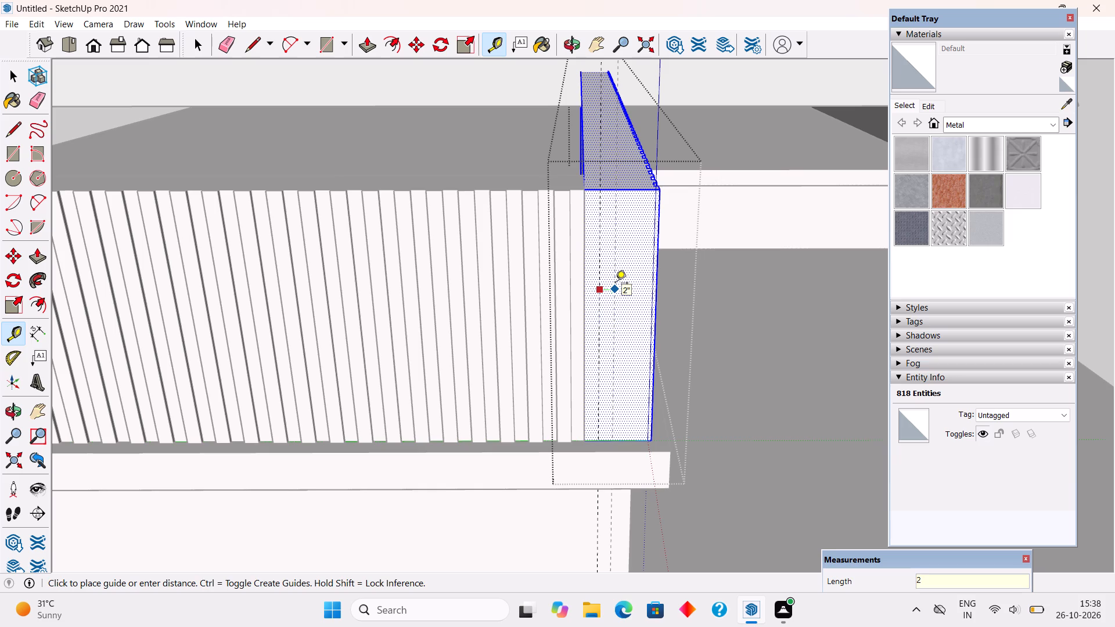
key("shift+quotedbl")
key("shift+quotedbl")
key("shift+quotedbl")
key("shift+quotedbl")
key("Return")
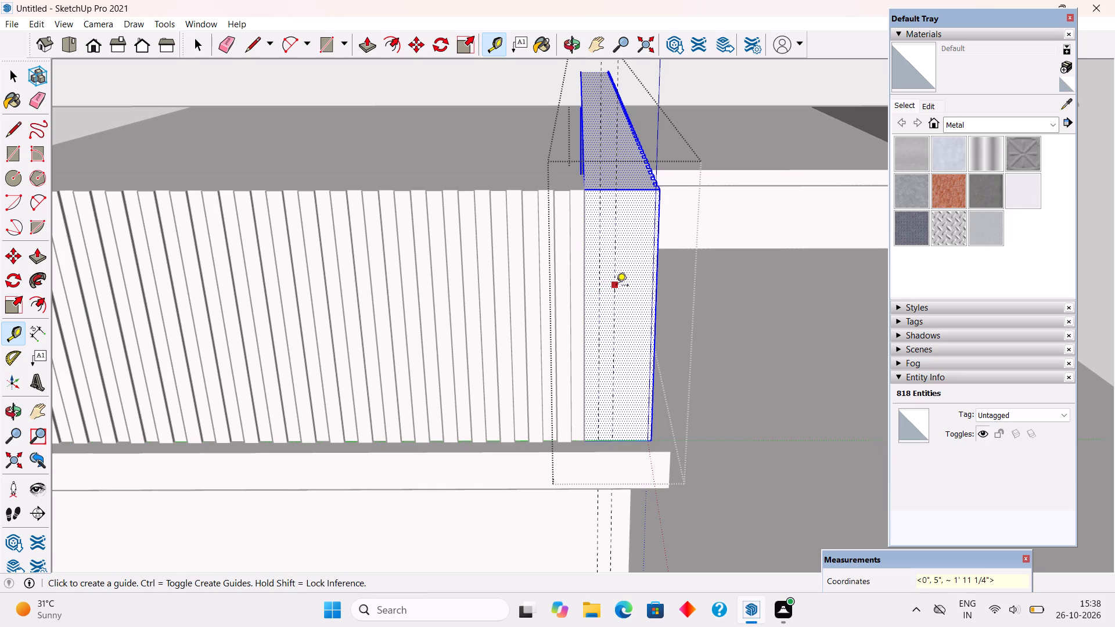
left_click(616, 286)
type("2\"")
key("Return")
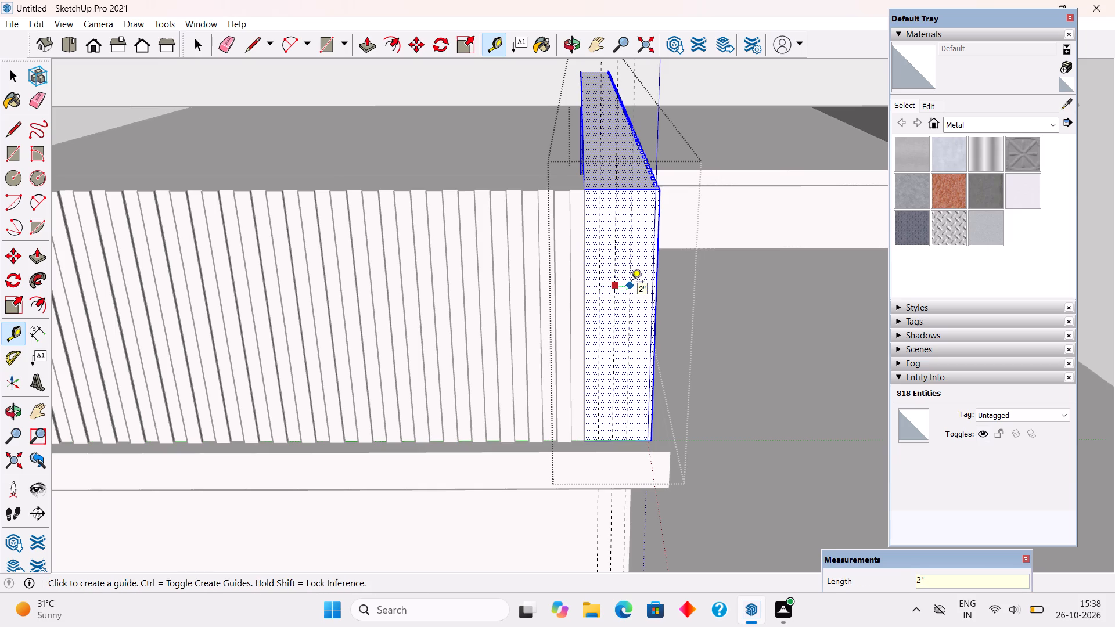
left_click(630, 286)
left_click(642, 284)
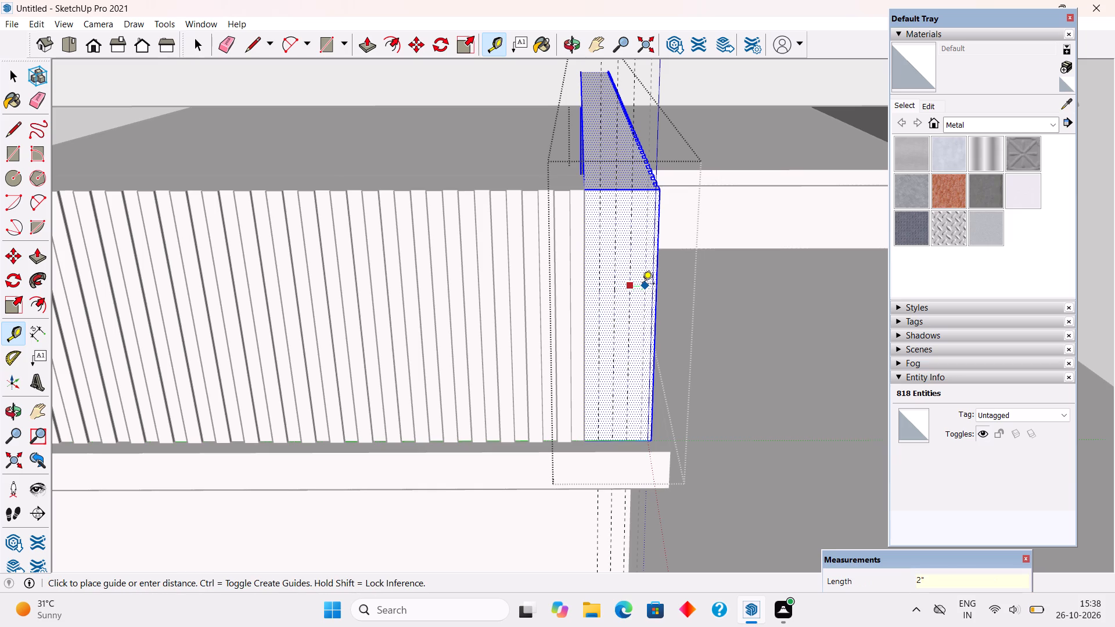
Draw two 2" by 3' rectangles between the guides to split the parapet's corner end face into vertical strips.
key("space")
key("r")
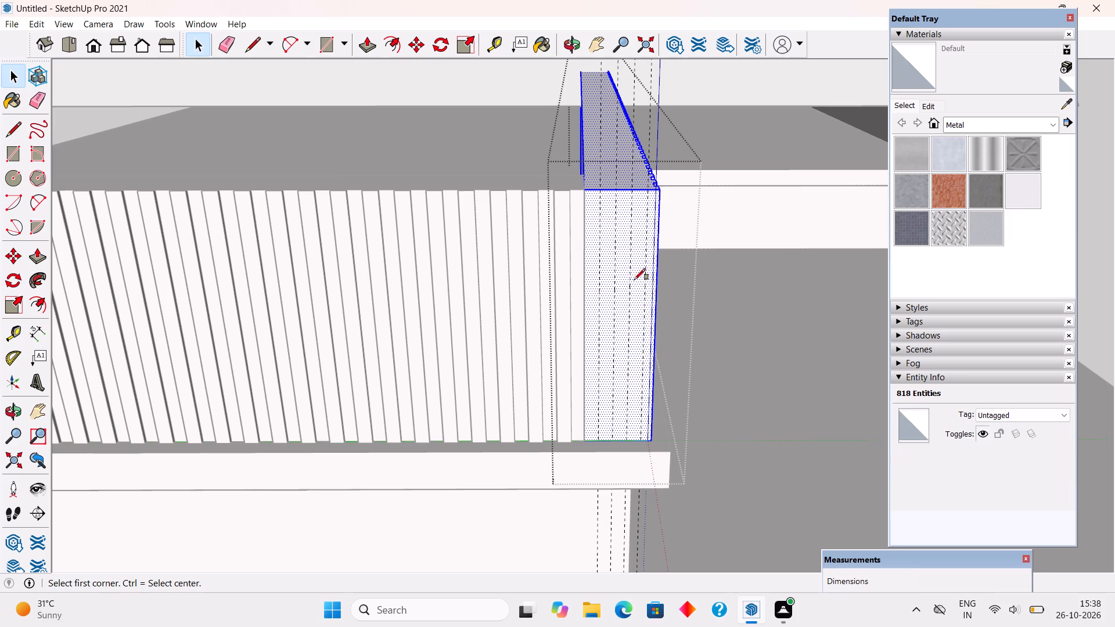
left_click(601, 191)
left_click(615, 439)
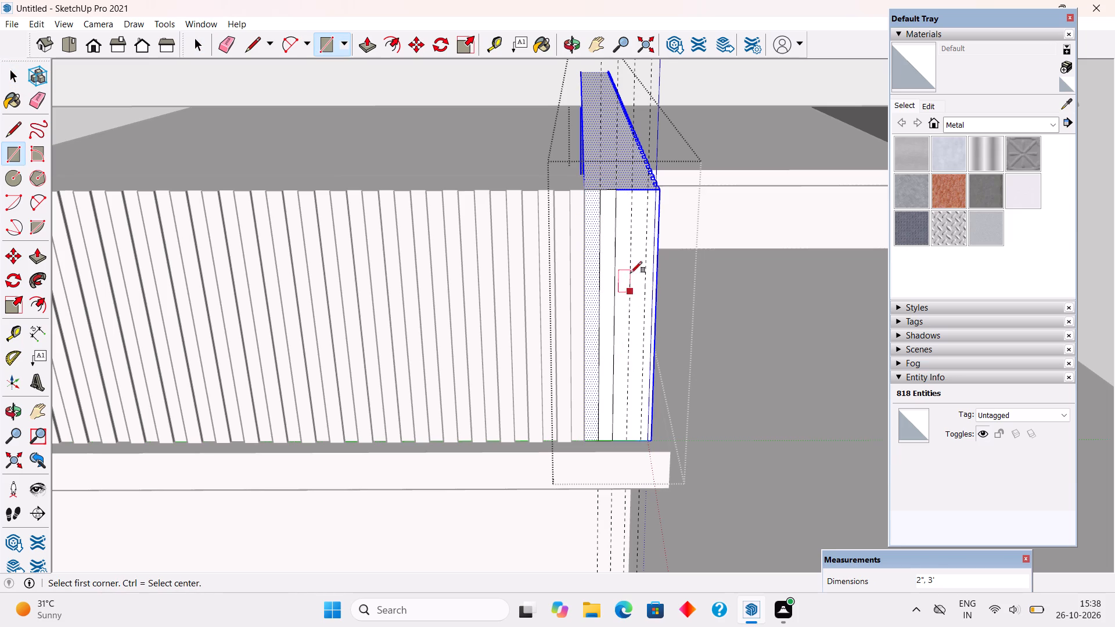
left_click(632, 192)
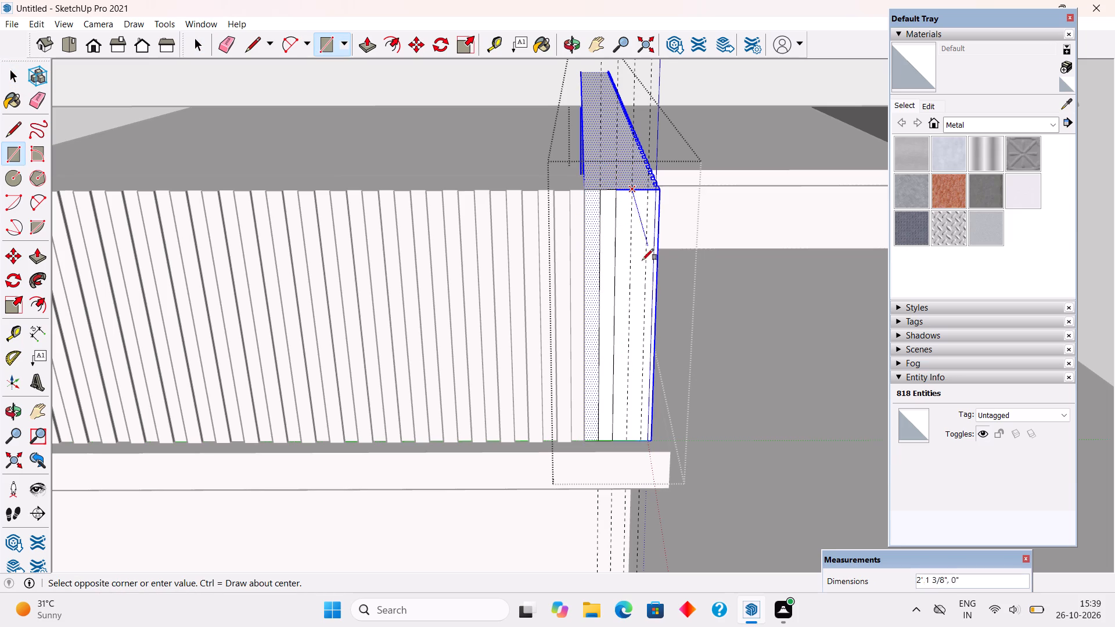
scroll(641, 444, "up", 6)
left_click(637, 436)
key("space")
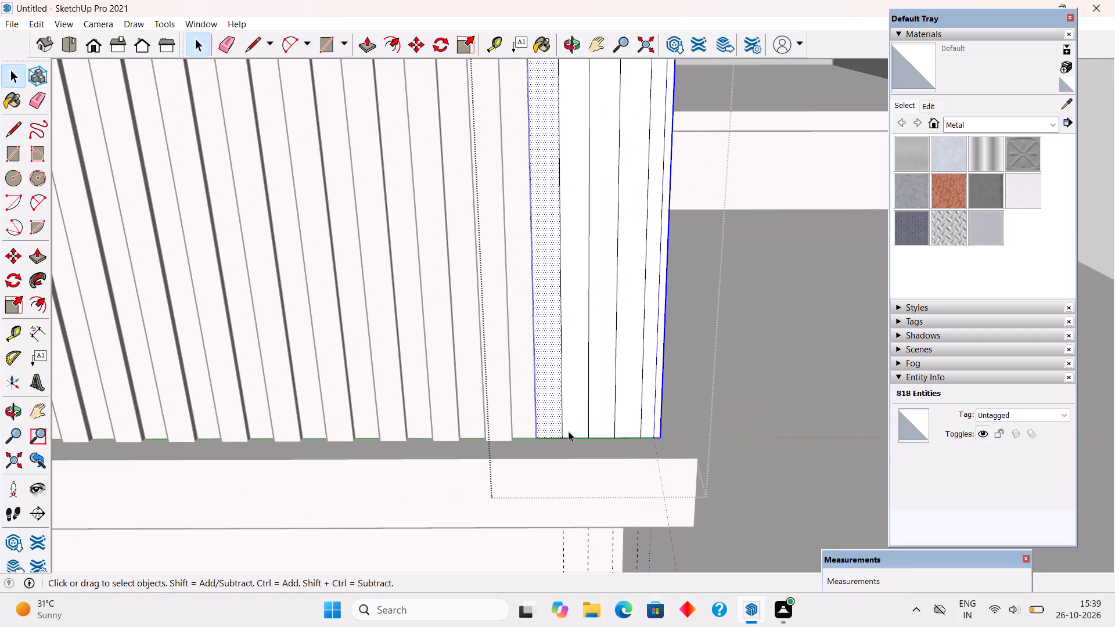
Pull out three alternate strips of the parapet's corner end face by 1/2" and close the group.
left_click(548, 429)
key("p")
left_click(548, 429)
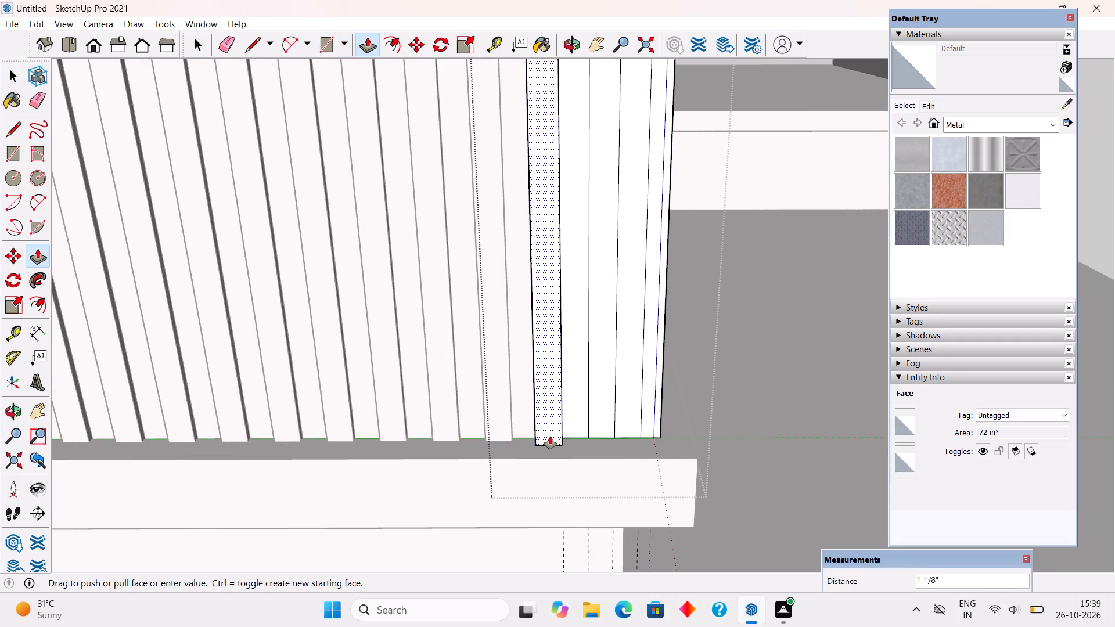
type(".5\"")
key("Return")
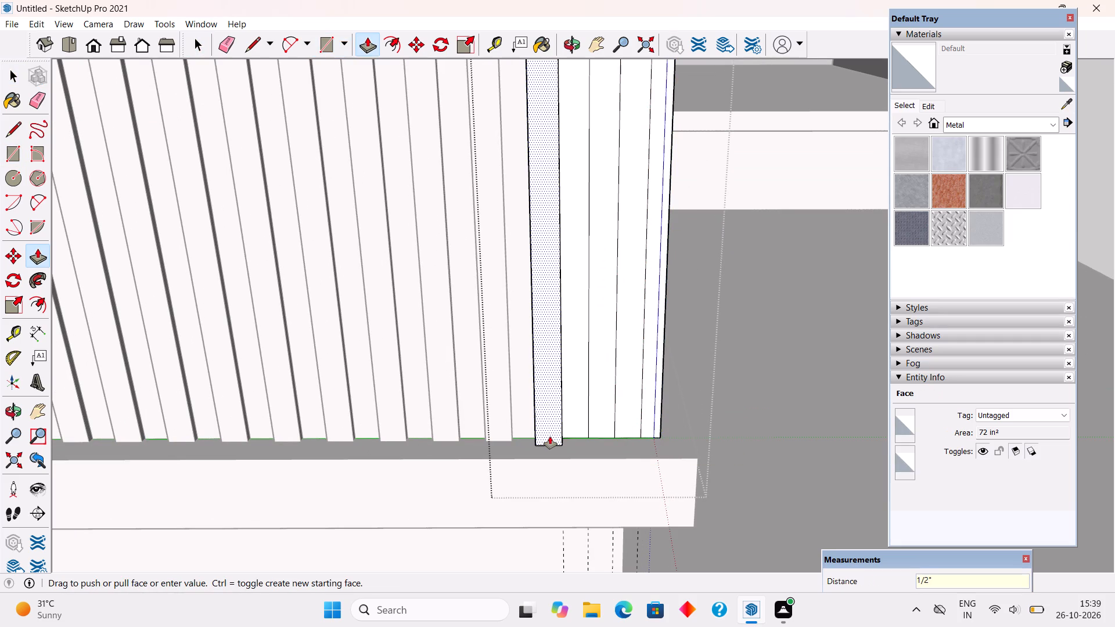
double_click(590, 419)
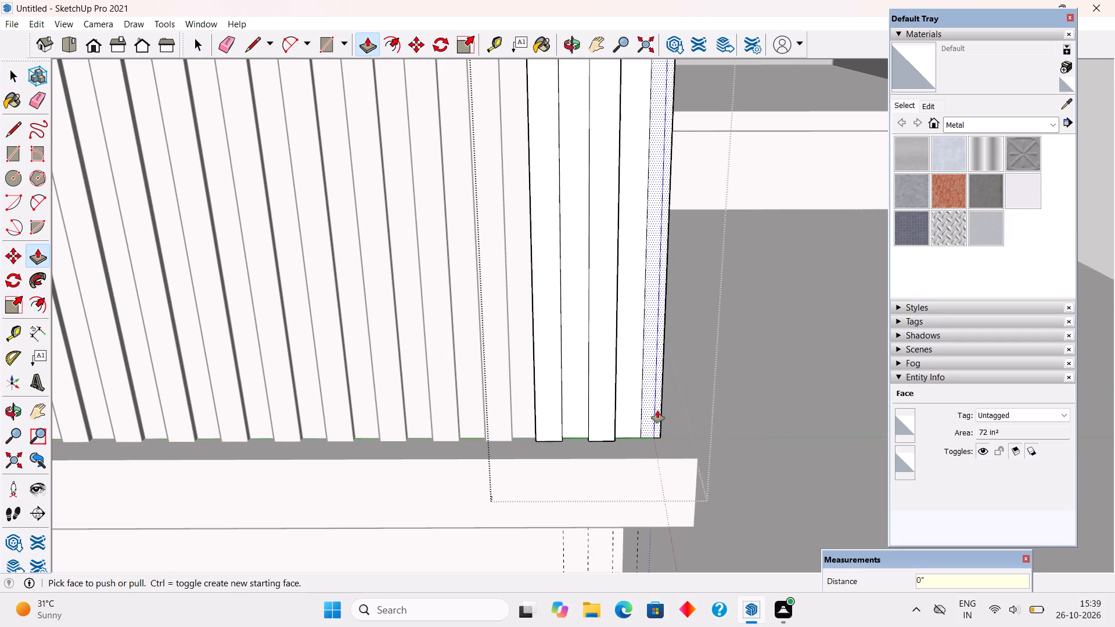
double_click(657, 410)
key("space")
scroll(653, 412, "down", 9)
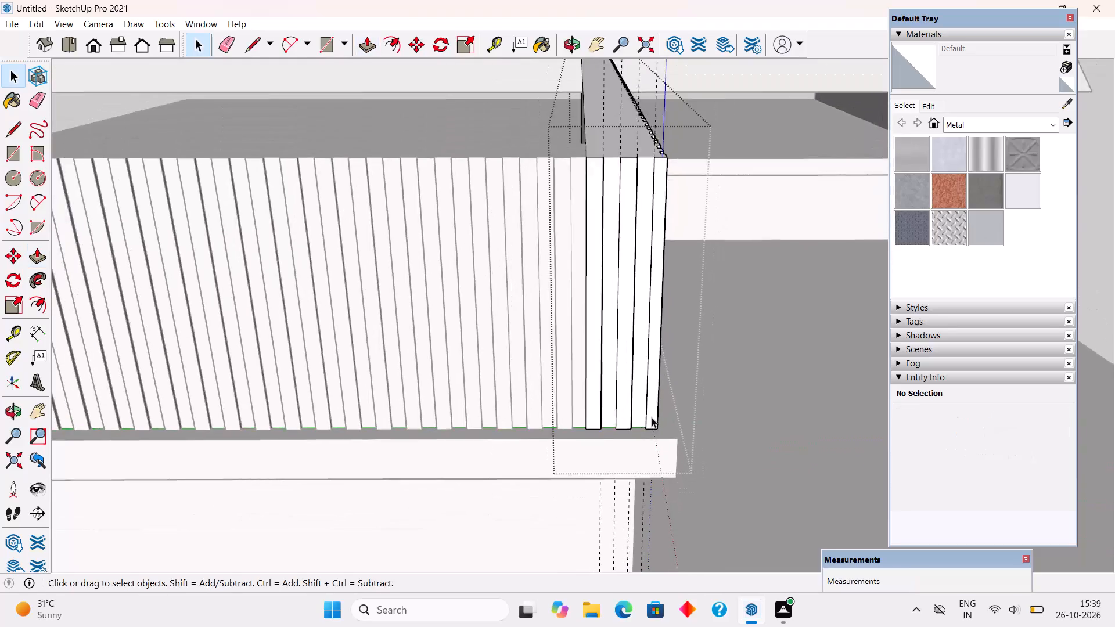
scroll(652, 417, "down", 2)
middle_click_drag(607, 388, 235, 330)
left_click(154, 274)
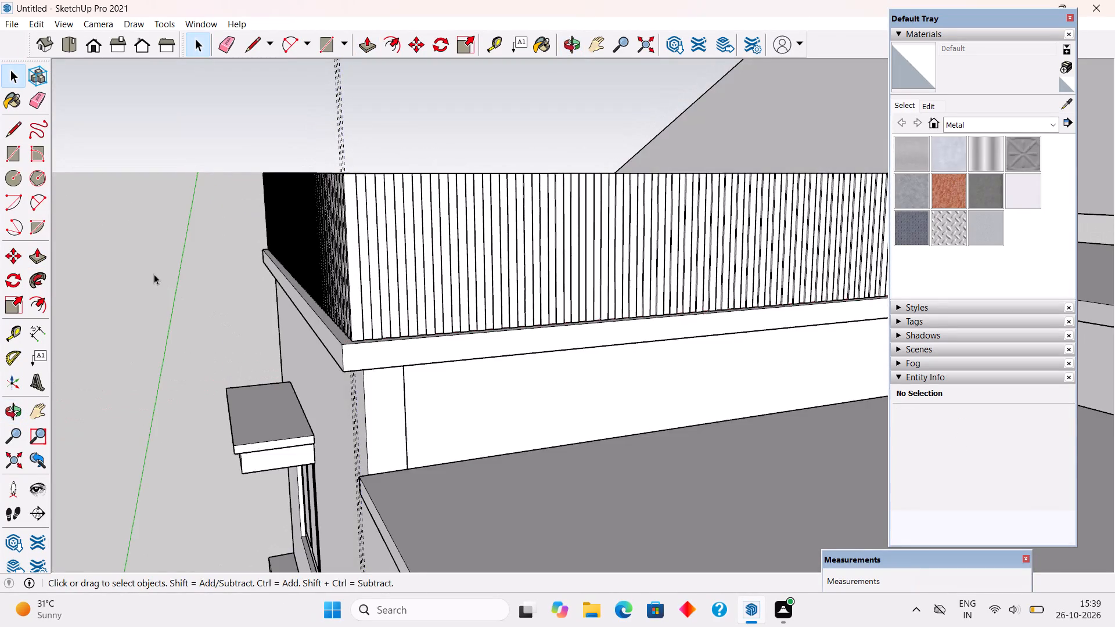
Examine the whole house from the side and front, checking the ribbed parapet walls and gable.
scroll(154, 274, "down", 5)
middle_click_drag(262, 314, 465, 270)
scroll(465, 270, "down", 11)
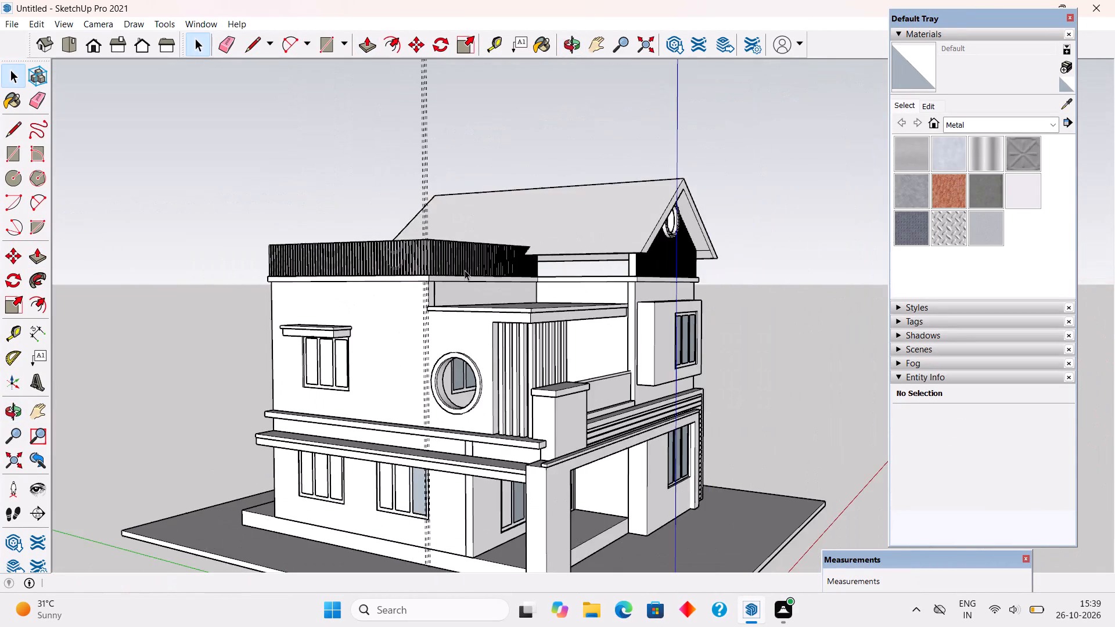
middle_click_drag(466, 275, 348, 307)
scroll(339, 293, "down", 4)
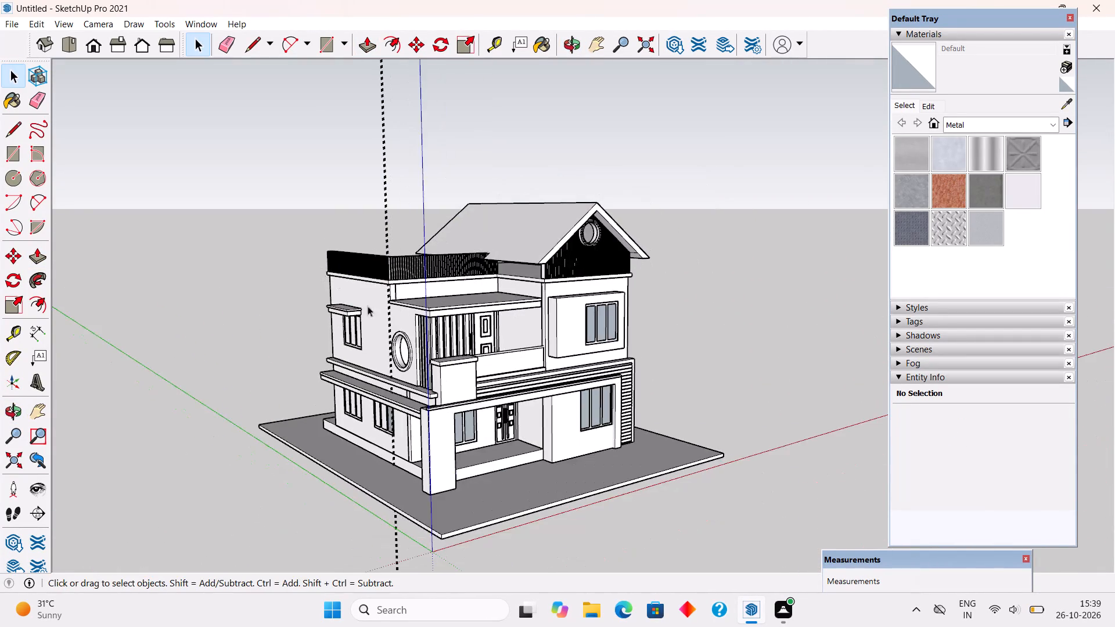
middle_click_drag(520, 413, 423, 365)
scroll(423, 365, "up", 3)
middle_click(495, 419)
scroll(498, 421, "up", 2)
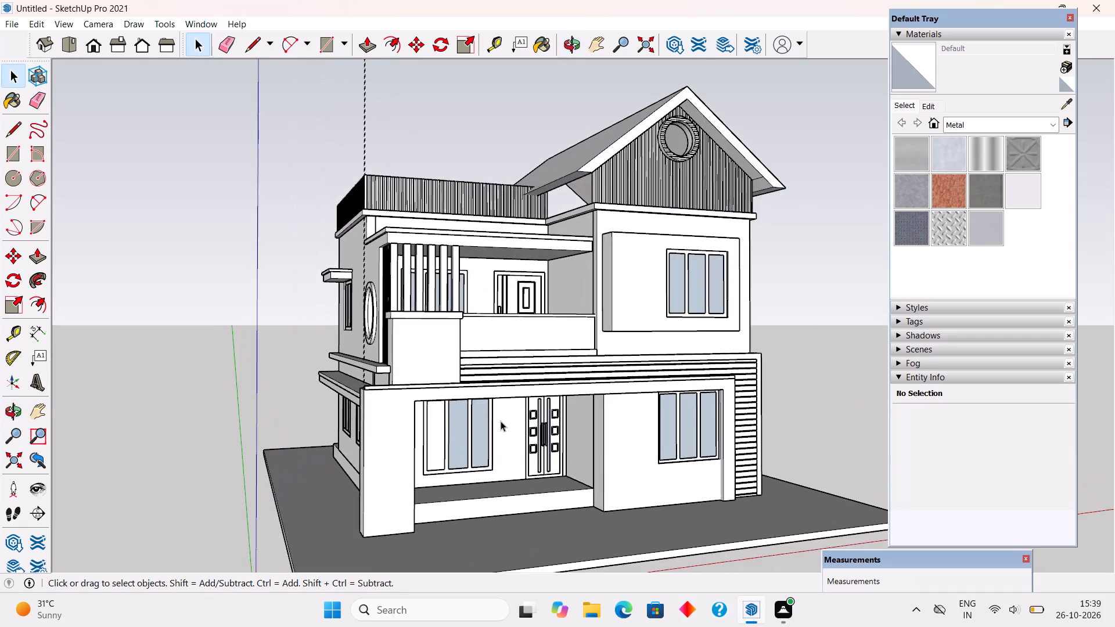
scroll(501, 421, "up", 2)
middle_click_drag(527, 448, 553, 474)
scroll(553, 474, "up", 1)
scroll(553, 474, "down", 4)
scroll(507, 344, "up", 2)
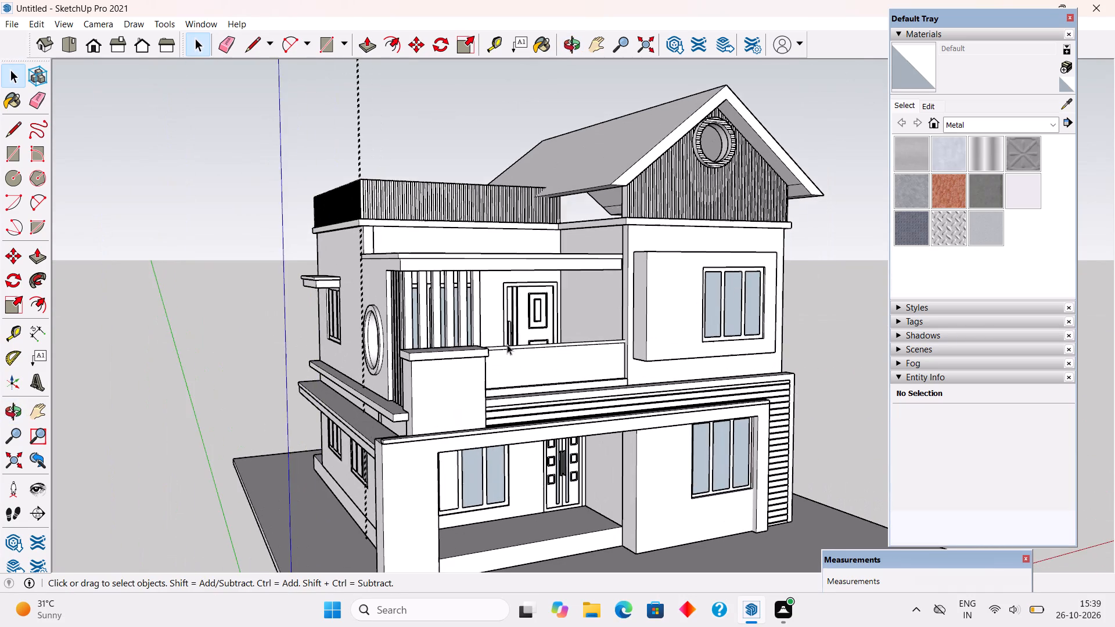
middle_click_drag(521, 353, 640, 388)
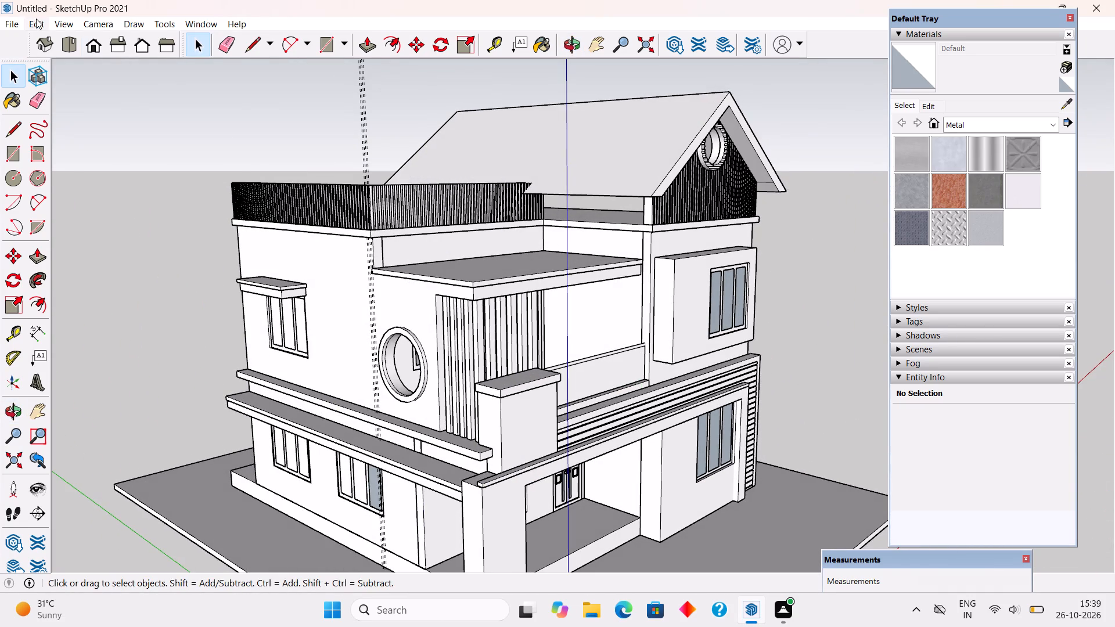
Delete all the guide lines from the model.
left_click(36, 19)
left_click(82, 150)
Inspect the ribbed front gable with its round opening and the overall front facade.
scroll(166, 248, "down", 3)
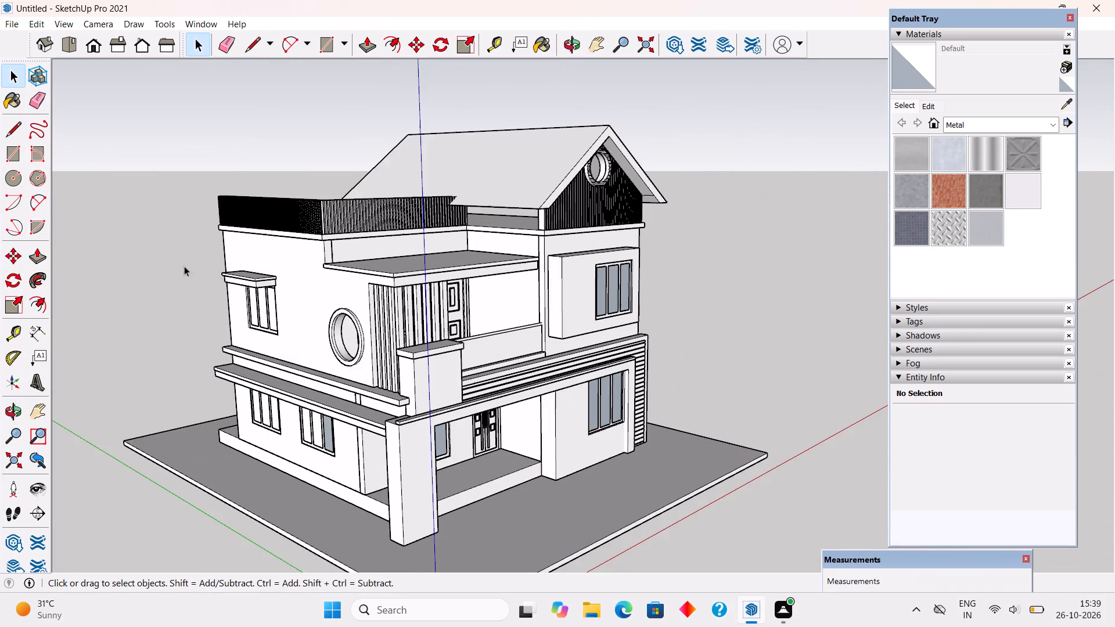
middle_click_drag(433, 282, 197, 250)
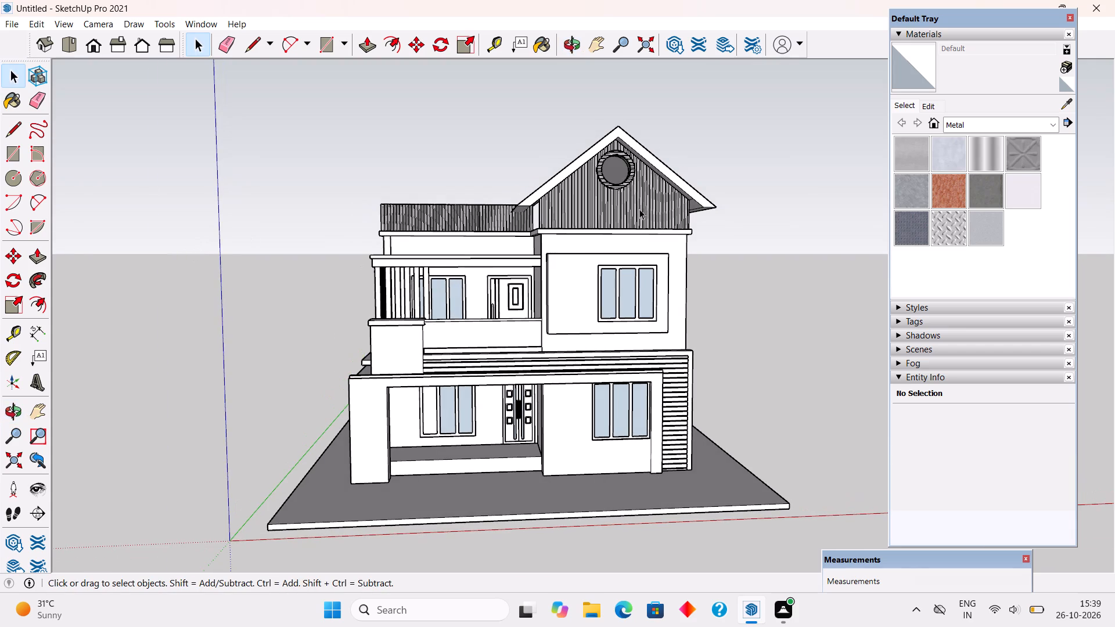
scroll(639, 209, "up", 3)
scroll(636, 121, "up", 5)
middle_click_drag(627, 156, 655, 221)
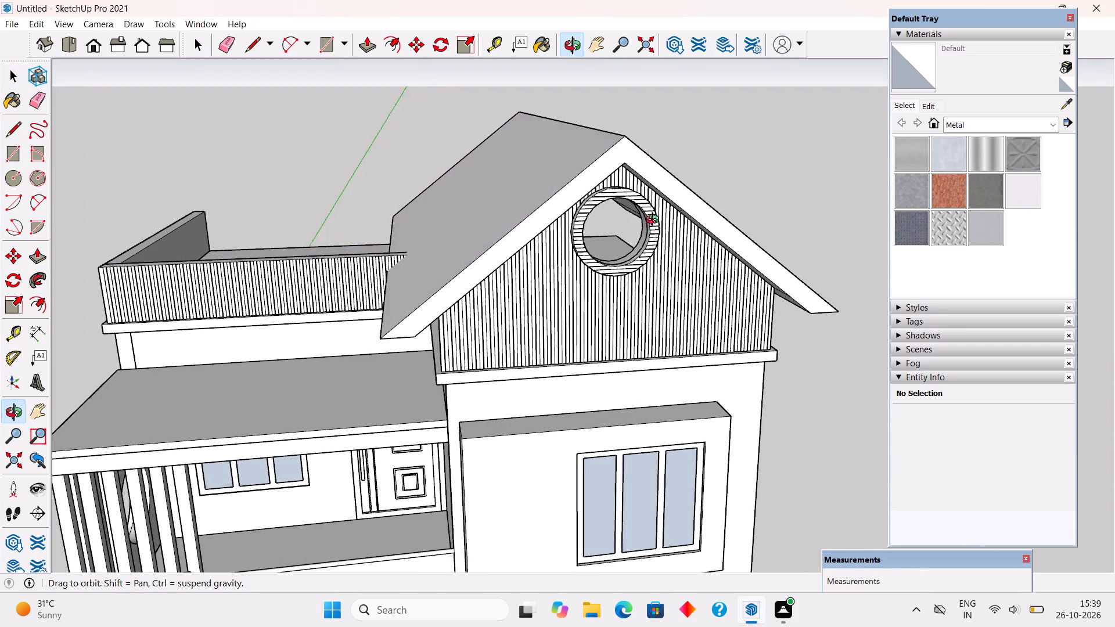
middle_click_drag(655, 221, 664, 210)
scroll(661, 215, "down", 4)
scroll(653, 261, "down", 3)
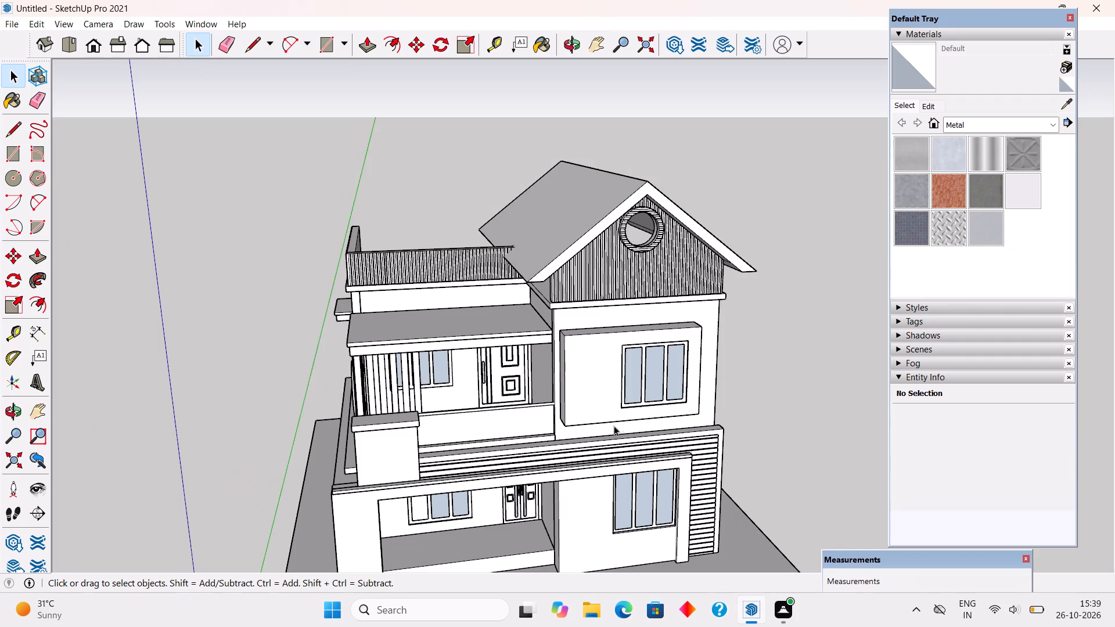
middle_click_drag(588, 397, 546, 344)
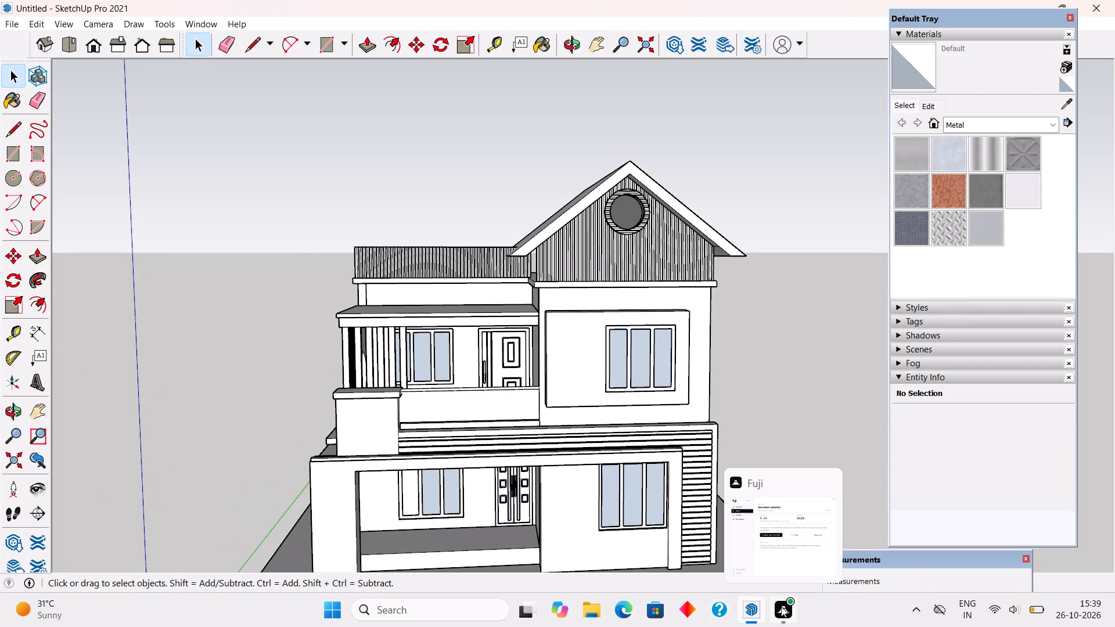
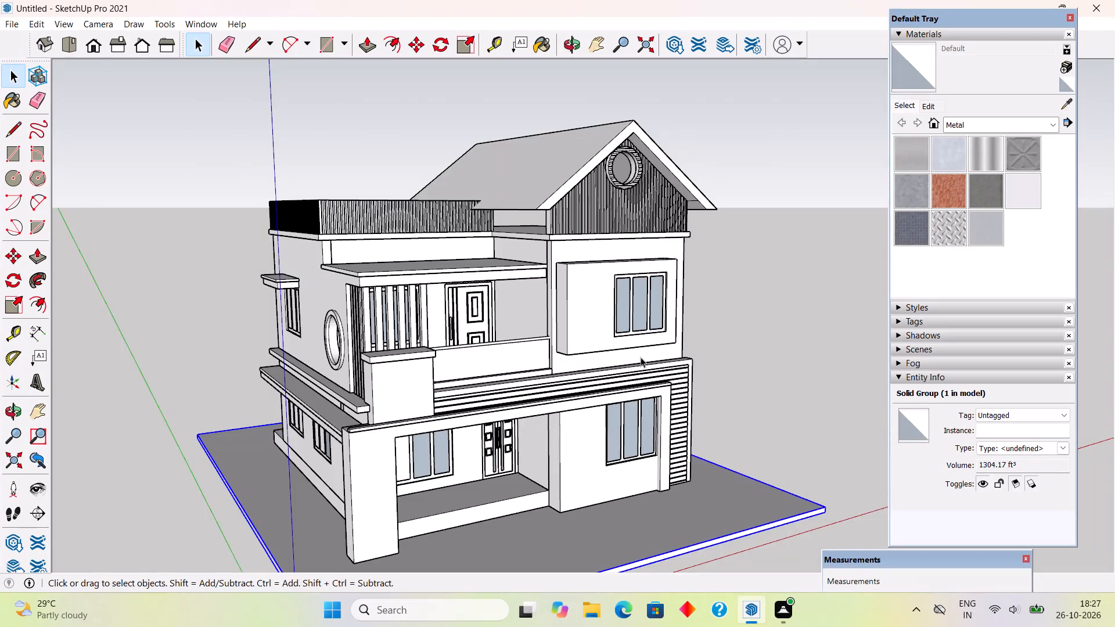
Hide the gable roof group above the flat roof slab.
scroll(640, 356, "down", 1)
middle_click_drag(613, 347, 471, 325)
scroll(471, 325, "down", 3)
left_click(1021, 458)
left_click(857, 405)
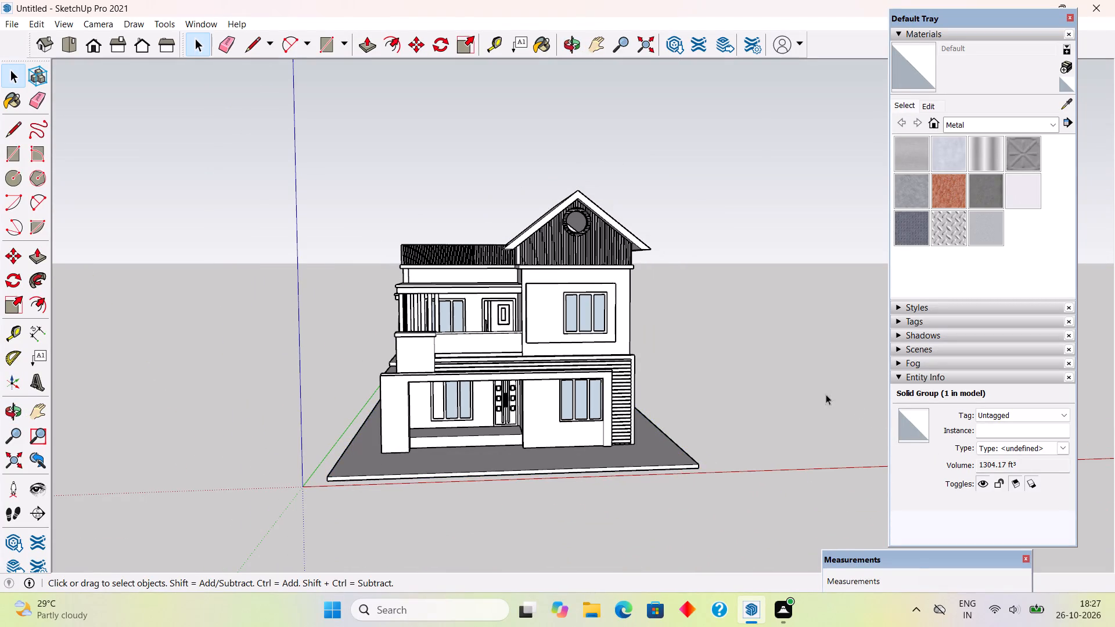
middle_click_drag(706, 328, 743, 452)
scroll(491, 412, "up", 3)
middle_click_drag(489, 416, 713, 443)
scroll(713, 443, "up", 1)
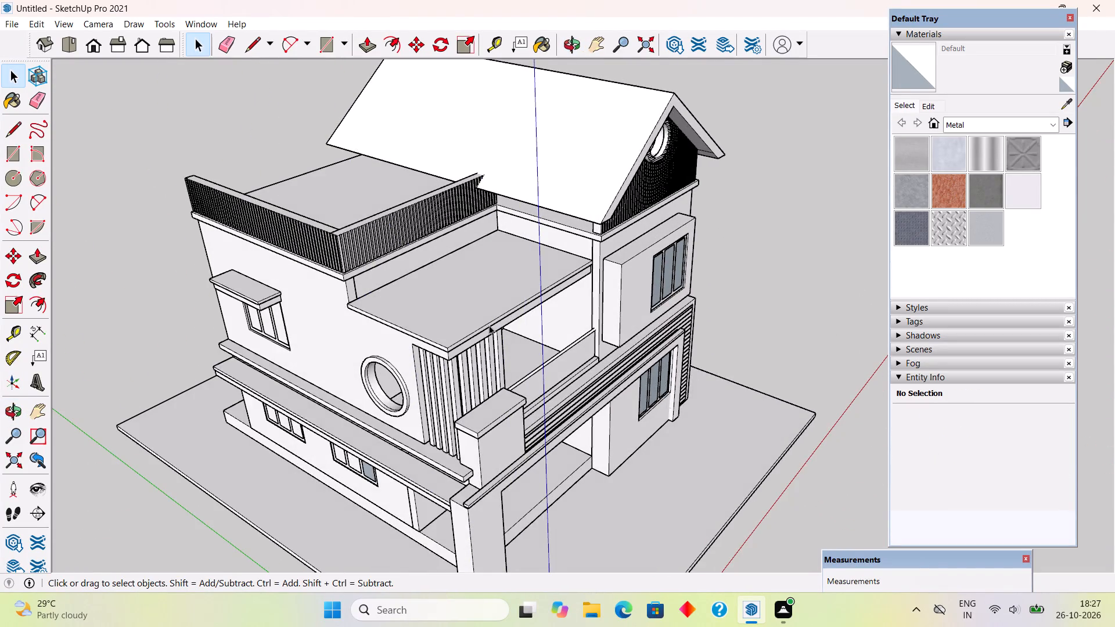
scroll(333, 229, "up", 3)
middle_click_drag(426, 230, 669, 237)
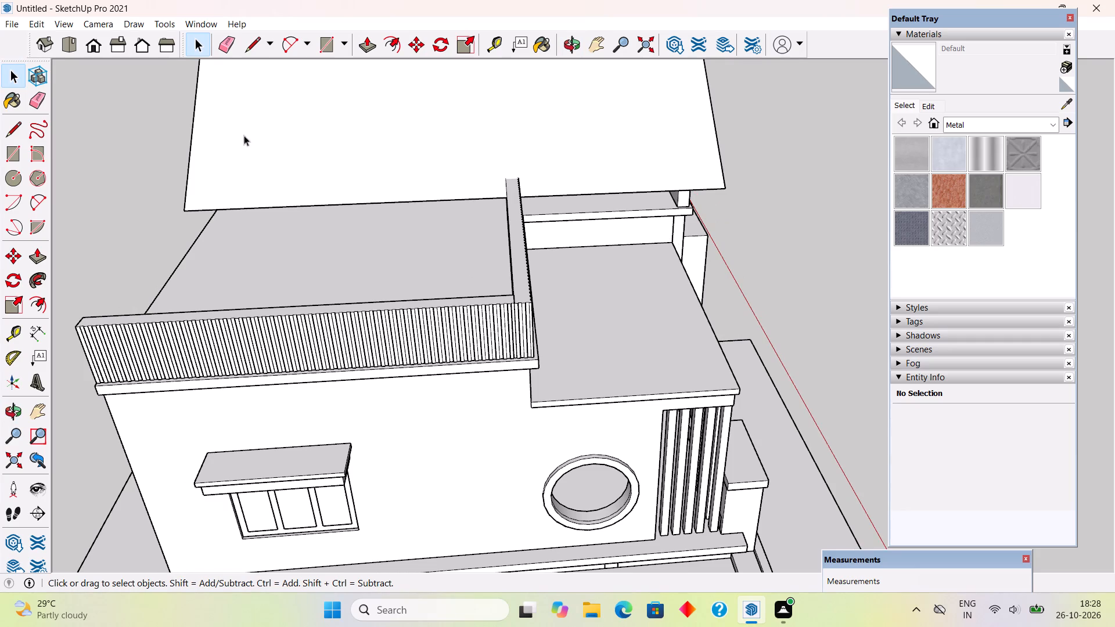
scroll(324, 275, "down", 7)
middle_click_drag(412, 283, 739, 201)
middle_click_drag(136, 222, 292, 260)
scroll(293, 261, "up", 1)
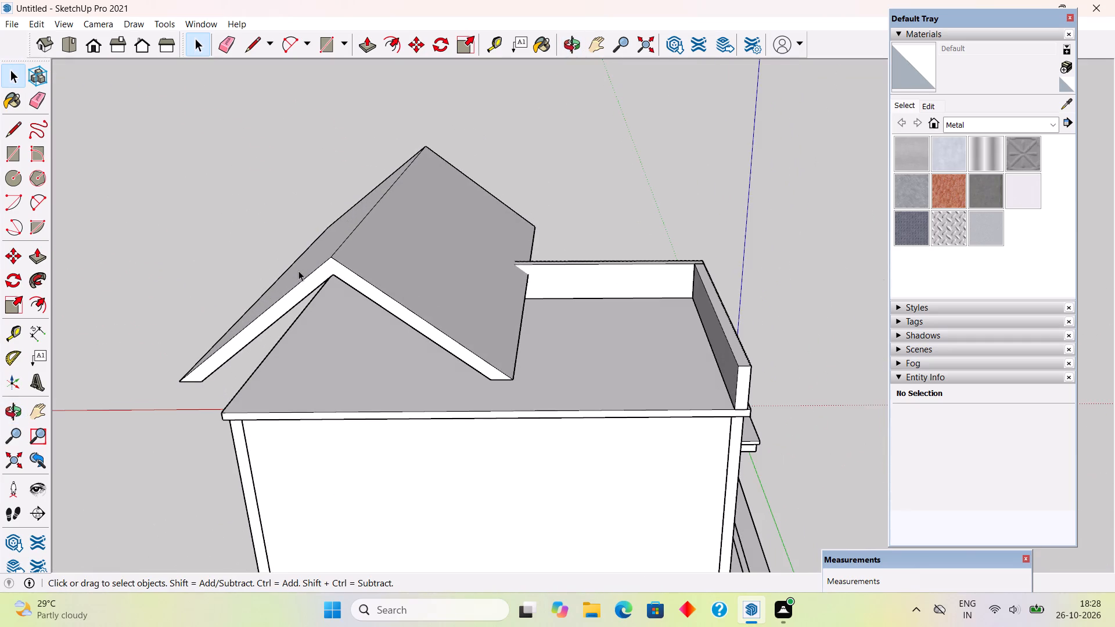
left_click(315, 279)
right_click(315, 279)
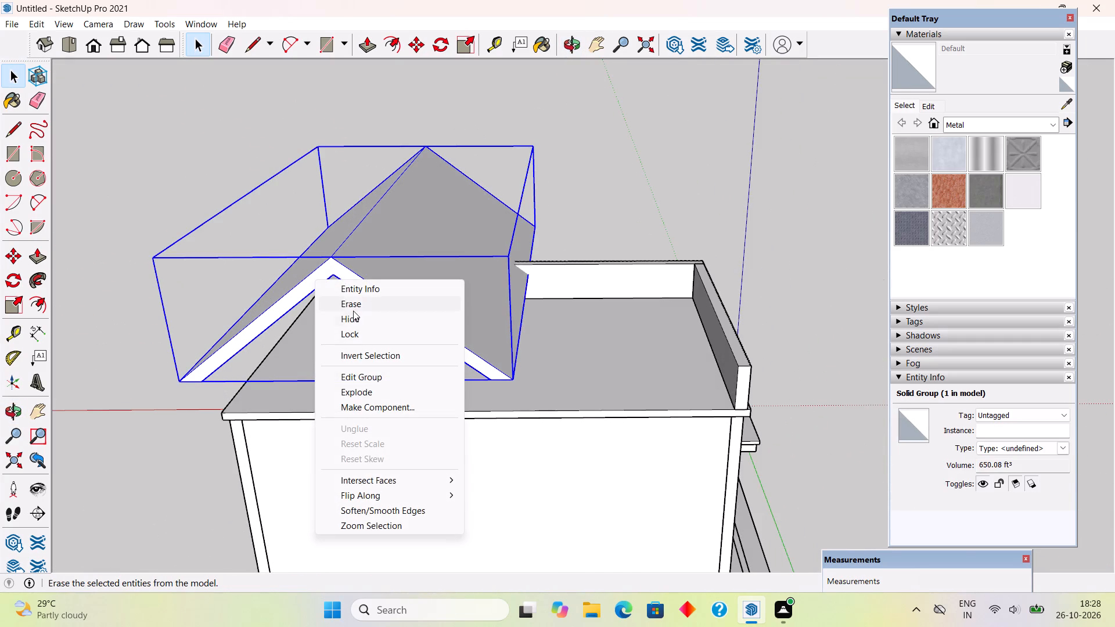
left_click(358, 317)
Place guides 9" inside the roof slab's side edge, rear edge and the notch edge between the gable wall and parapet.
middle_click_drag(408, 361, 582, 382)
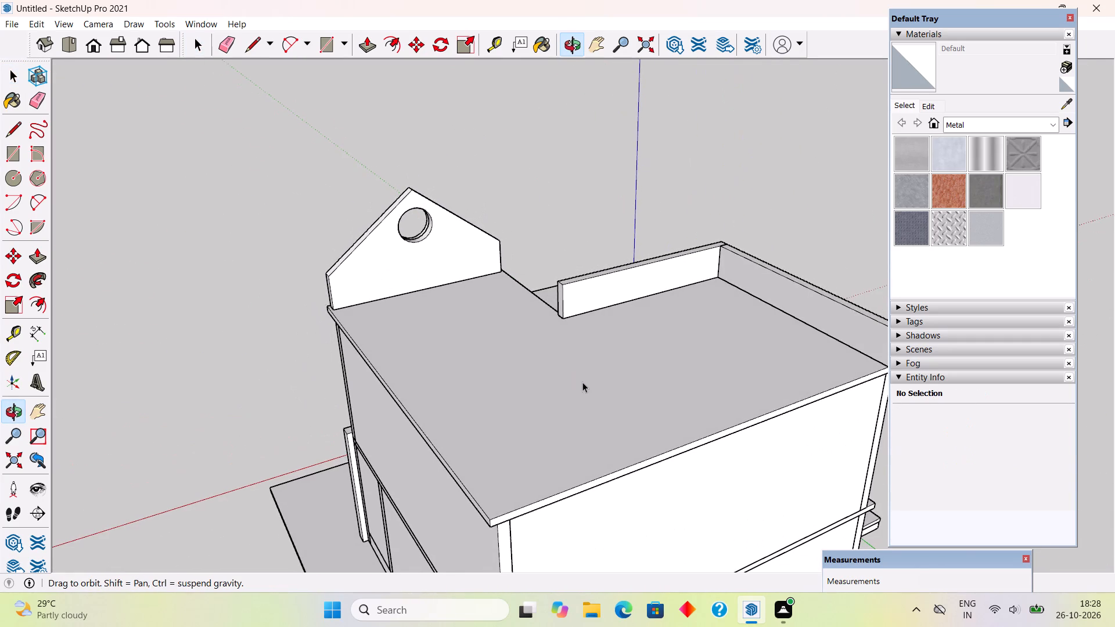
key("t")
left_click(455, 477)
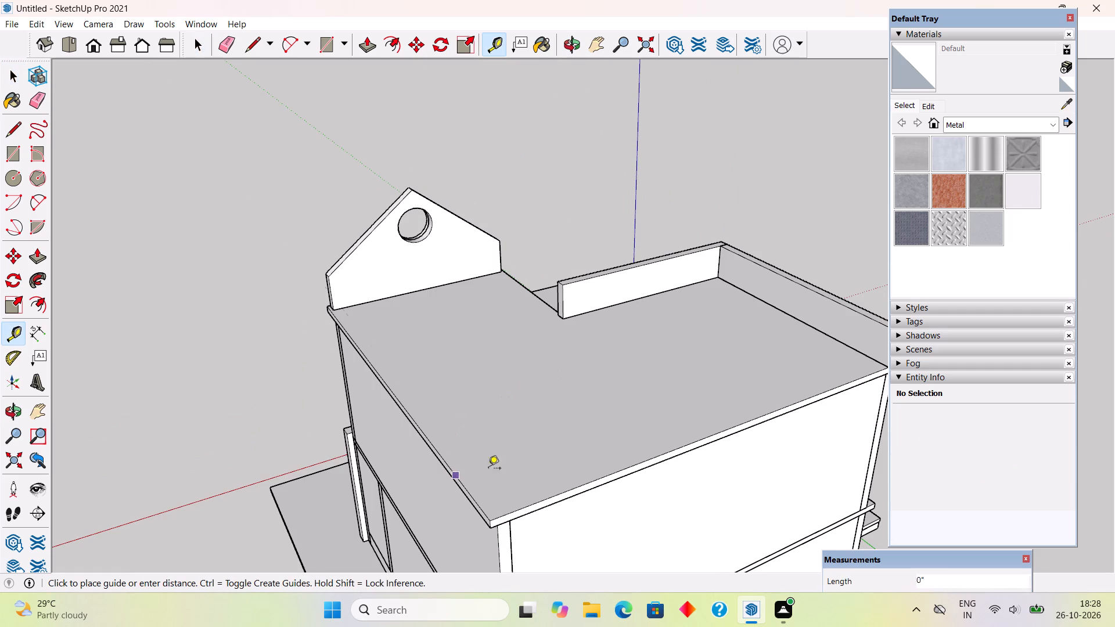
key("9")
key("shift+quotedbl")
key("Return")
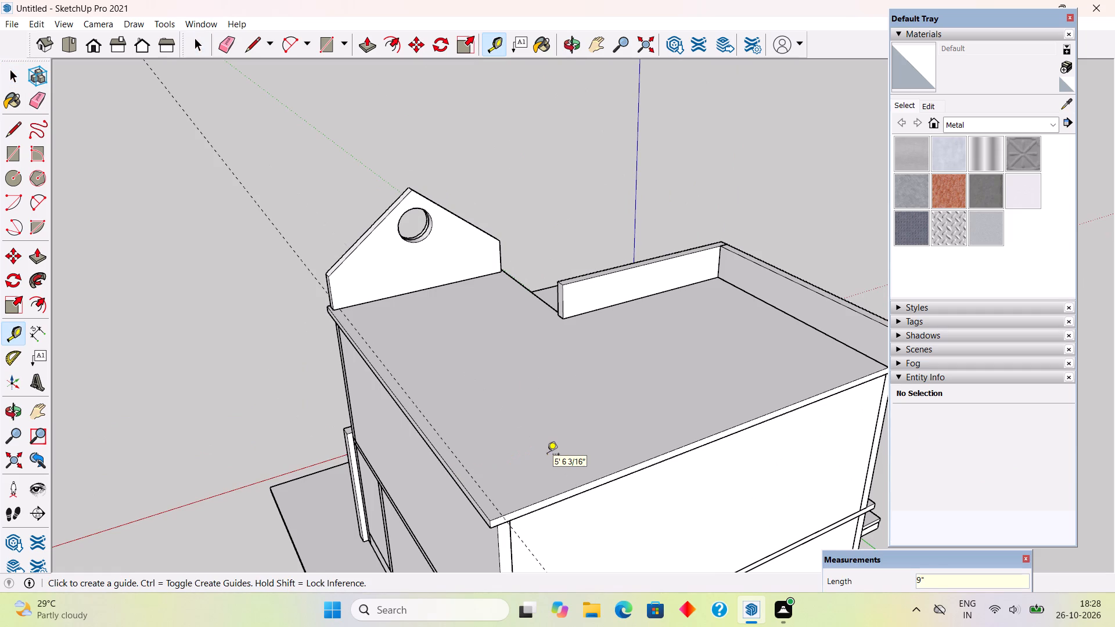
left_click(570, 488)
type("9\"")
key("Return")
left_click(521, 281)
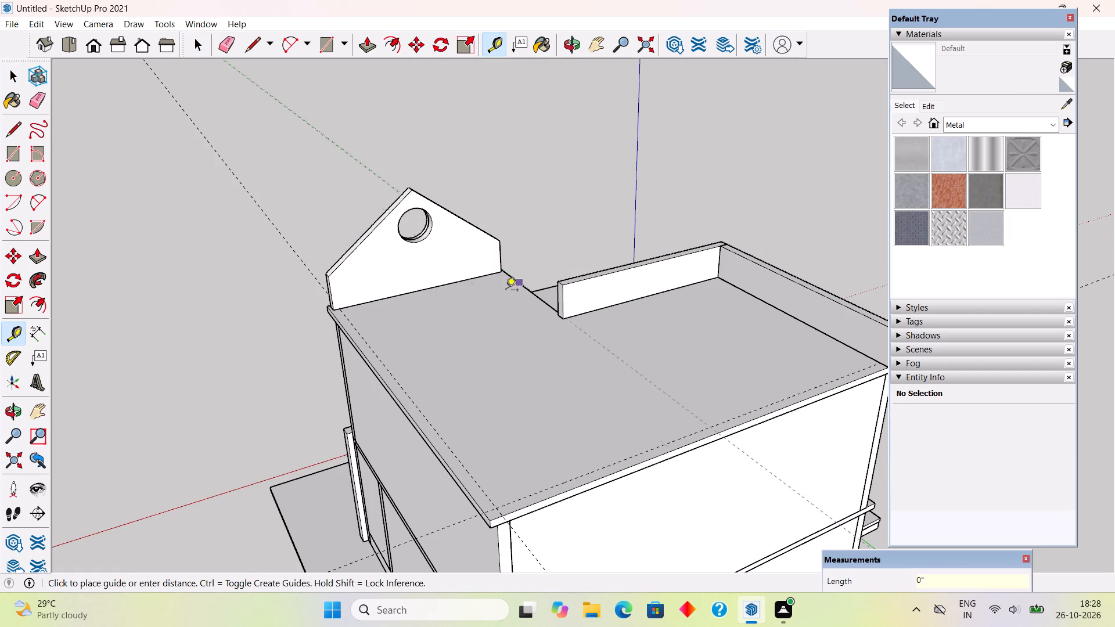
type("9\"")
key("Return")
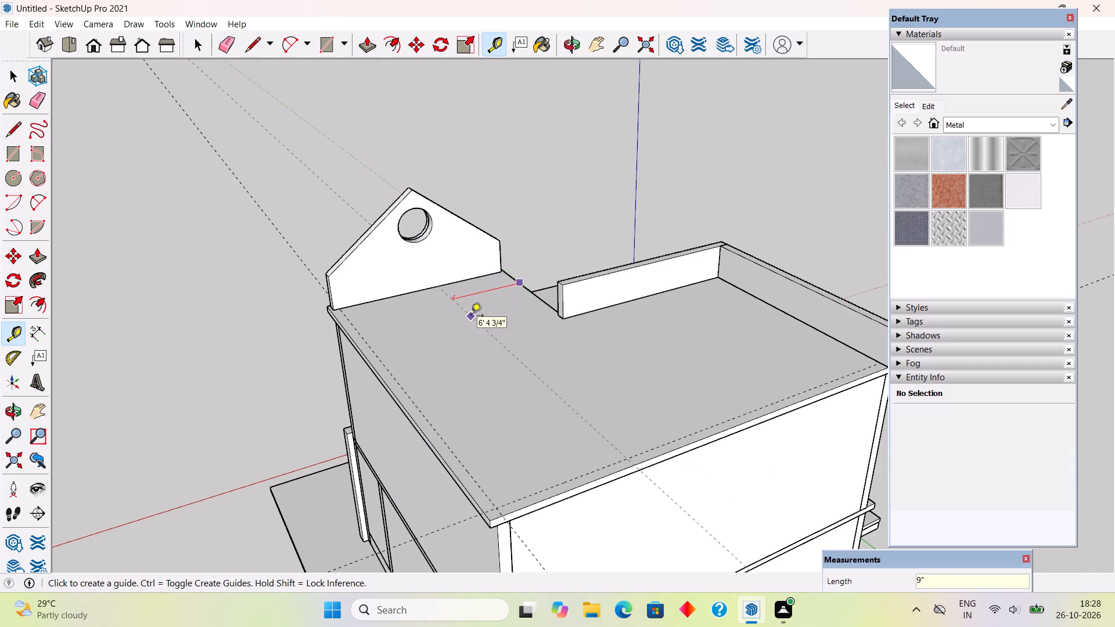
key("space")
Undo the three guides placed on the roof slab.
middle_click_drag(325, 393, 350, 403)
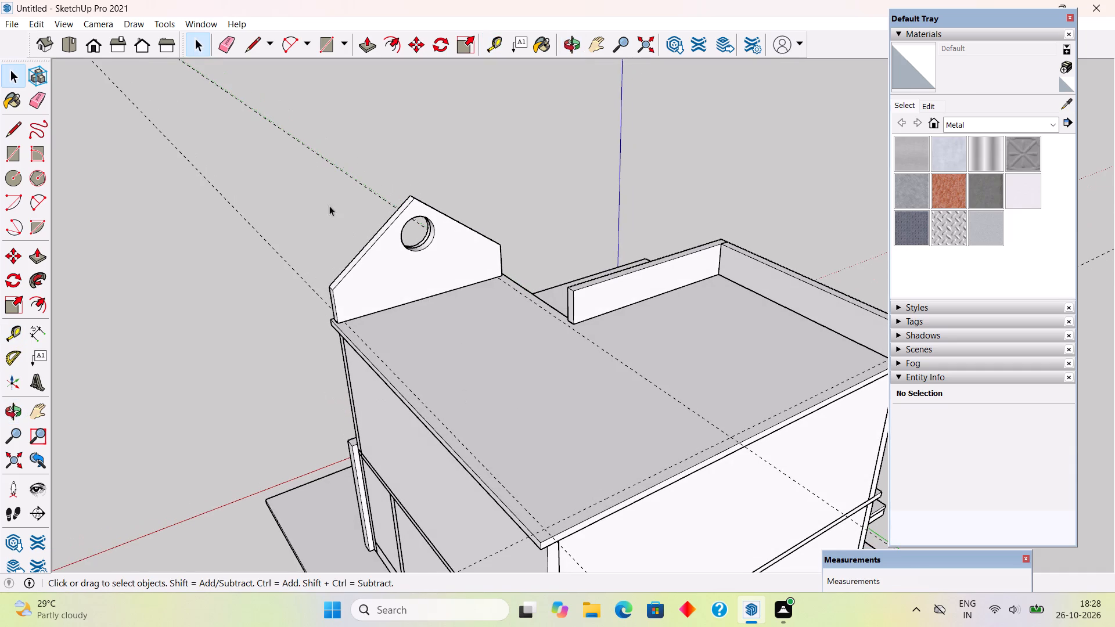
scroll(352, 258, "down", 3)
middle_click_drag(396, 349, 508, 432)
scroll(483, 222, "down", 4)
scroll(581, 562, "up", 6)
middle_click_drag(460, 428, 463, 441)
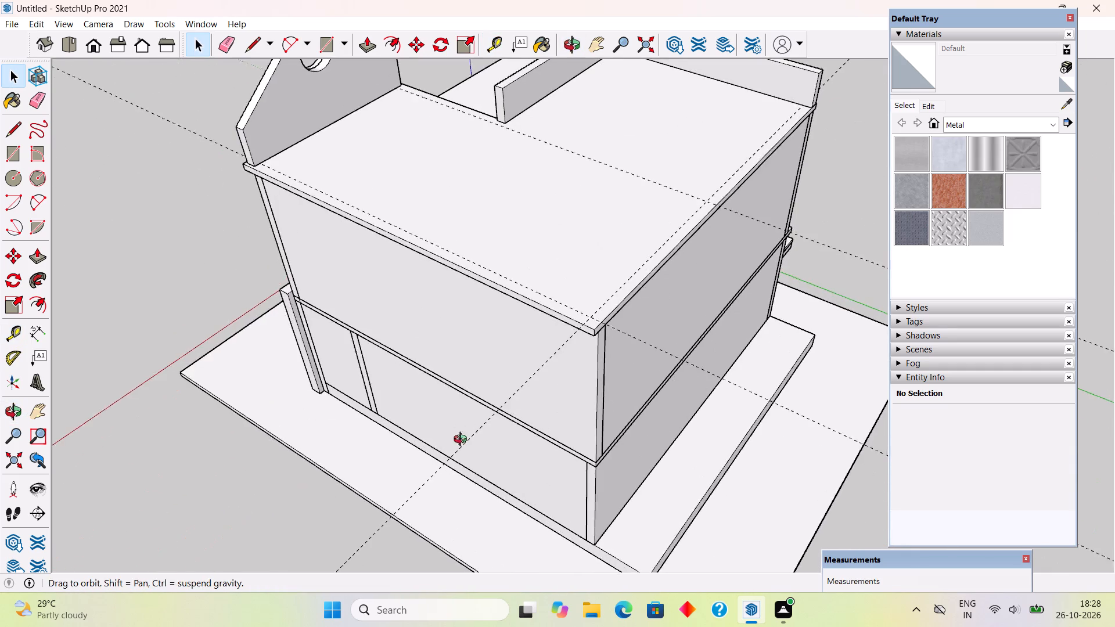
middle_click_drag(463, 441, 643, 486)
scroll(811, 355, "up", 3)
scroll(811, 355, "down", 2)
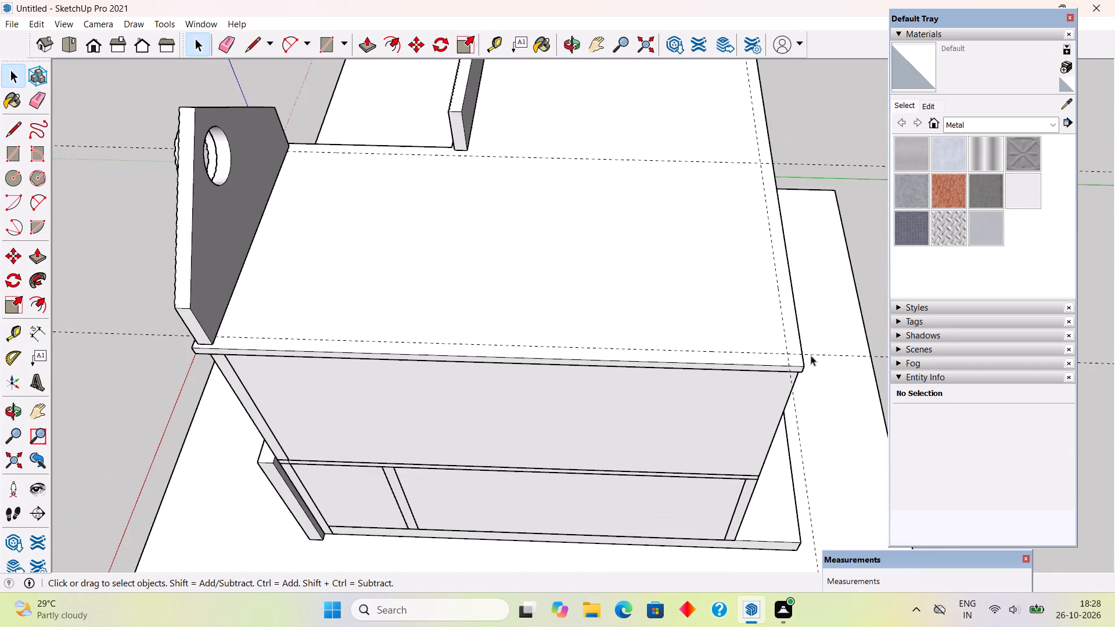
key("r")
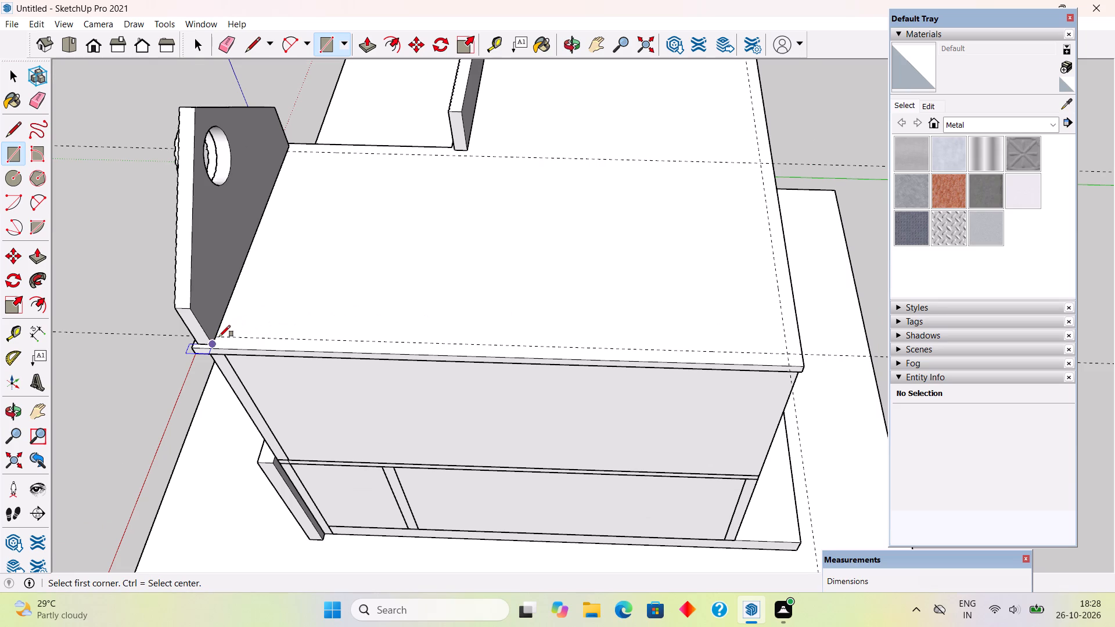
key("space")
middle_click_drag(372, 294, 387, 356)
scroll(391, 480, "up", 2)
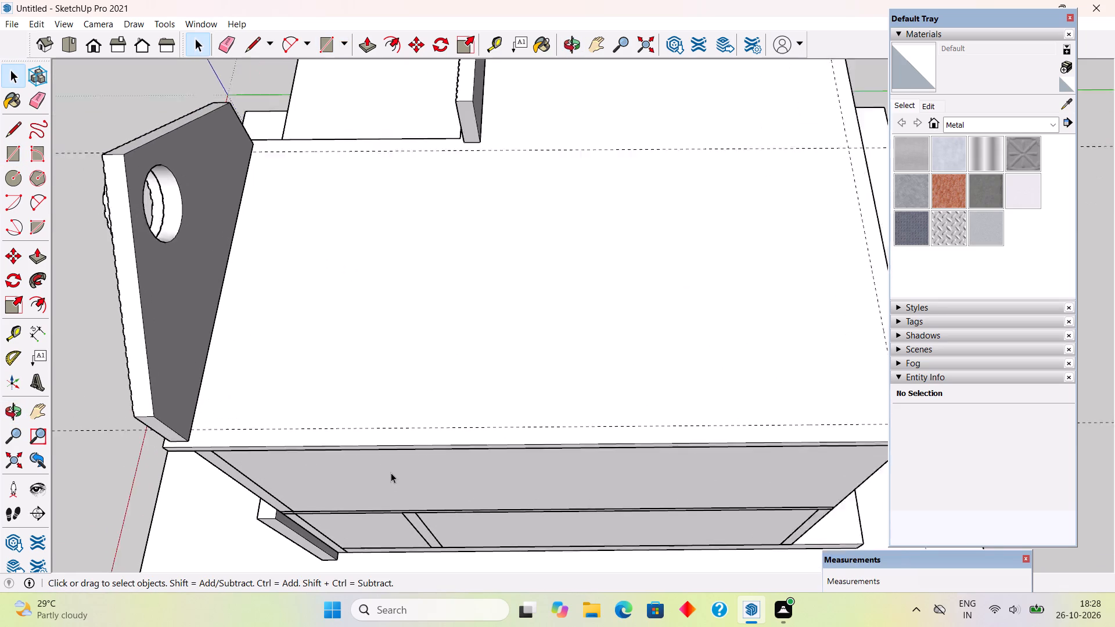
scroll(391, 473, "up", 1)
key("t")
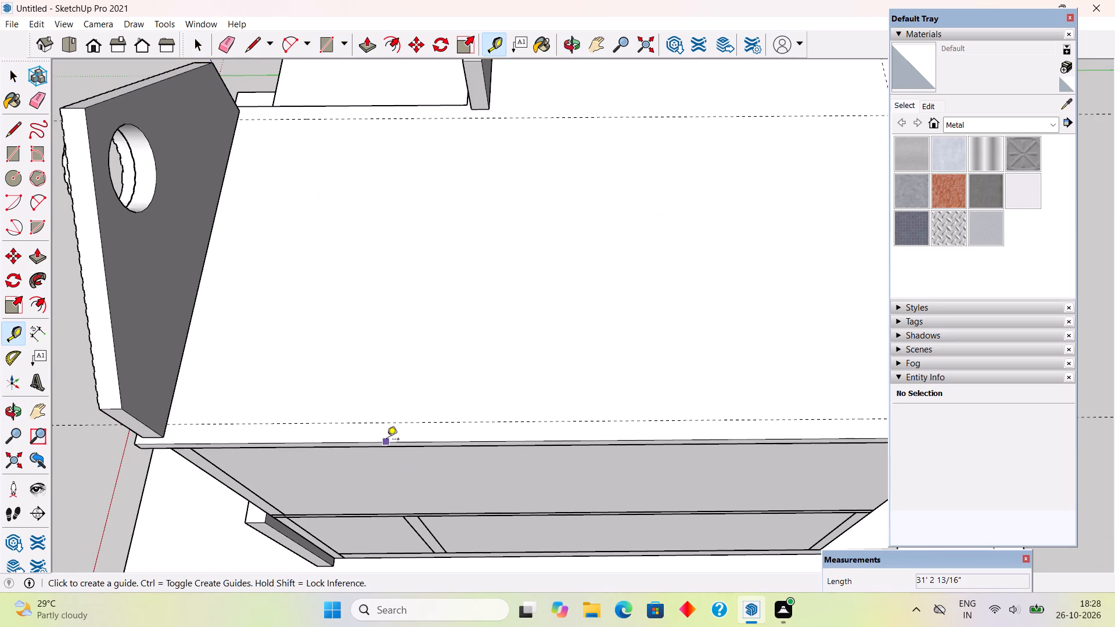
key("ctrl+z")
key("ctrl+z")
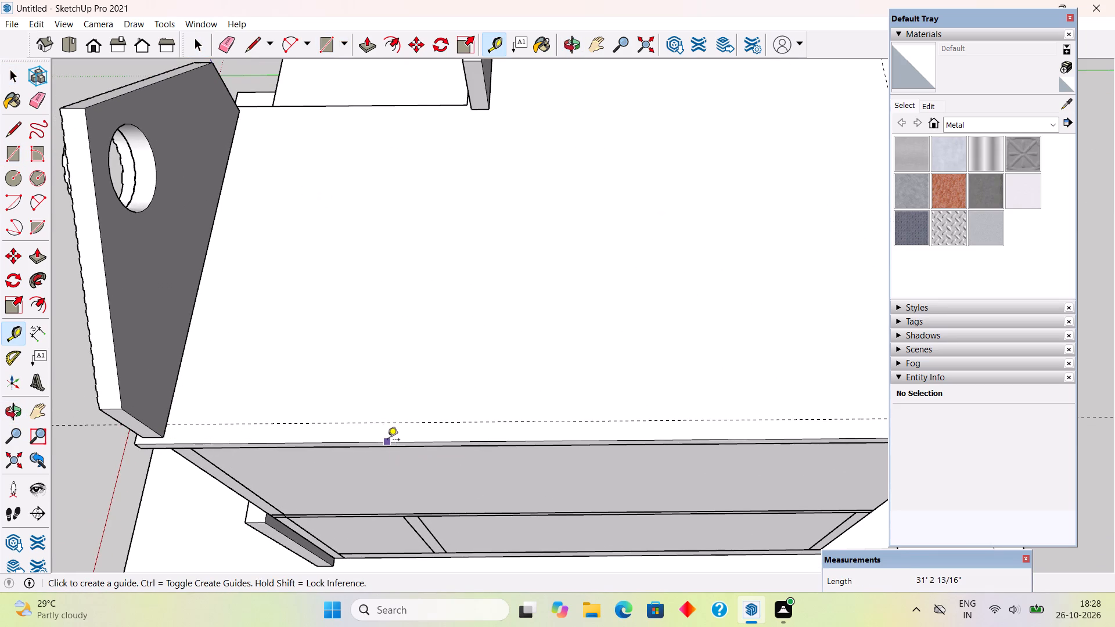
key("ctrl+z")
Place a guide 3" inside the roof slab's long side edge behind the gable wall, and another 9" further in.
left_click(387, 441)
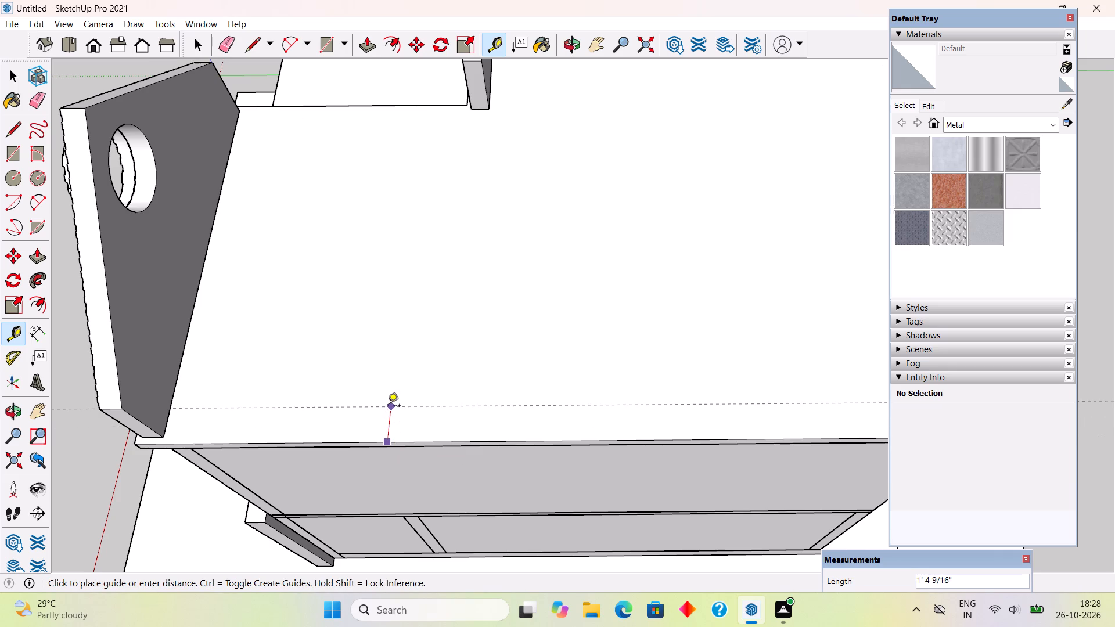
type("3\"")
key("Return")
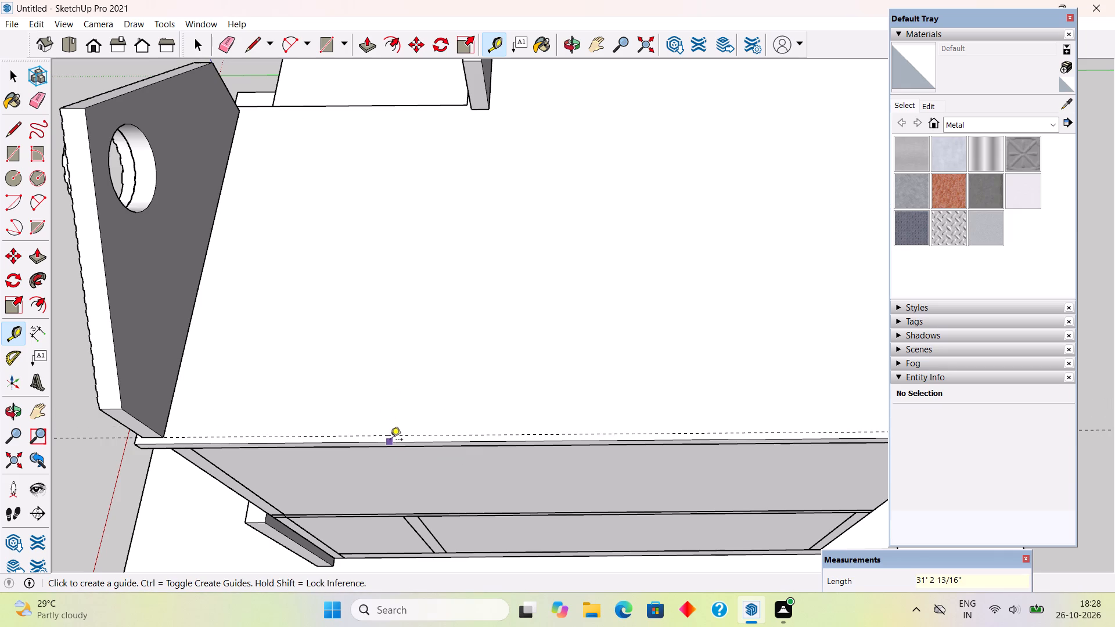
left_click(400, 434)
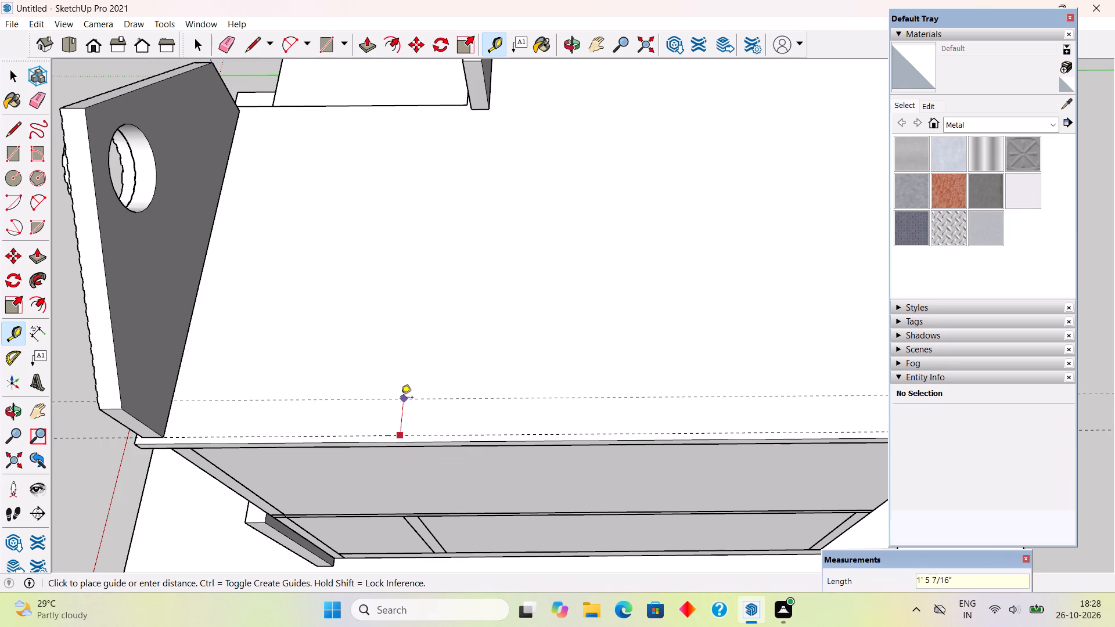
type("9\"")
key("Return")
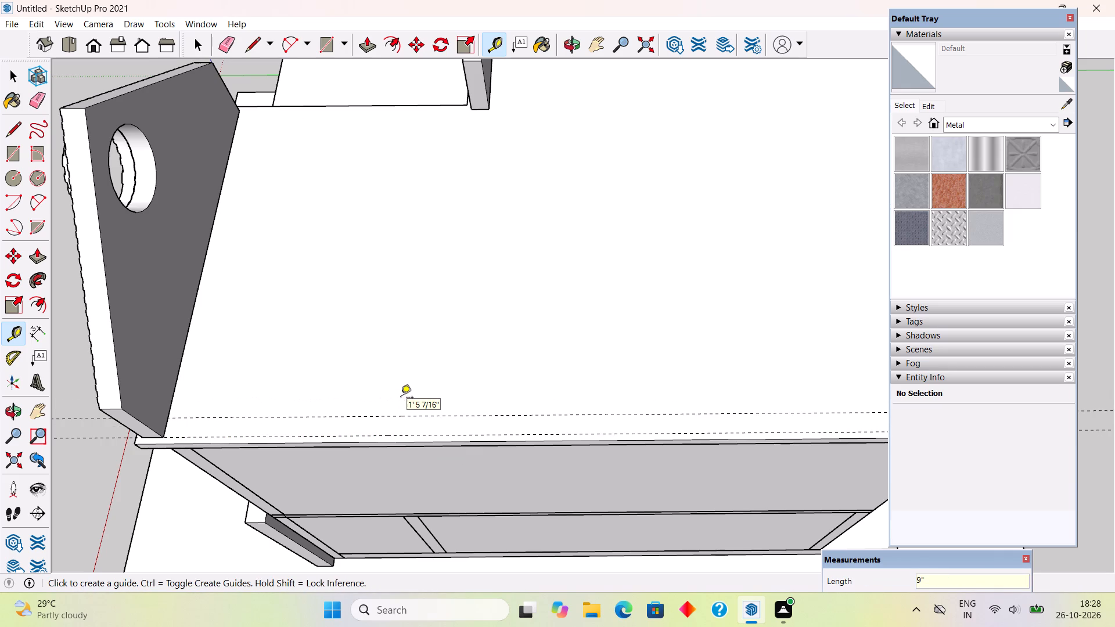
Draw a 9" by 30' 2 13/16" rectangle between the two guides, from the gable wall to the slab's rear edge.
key("r")
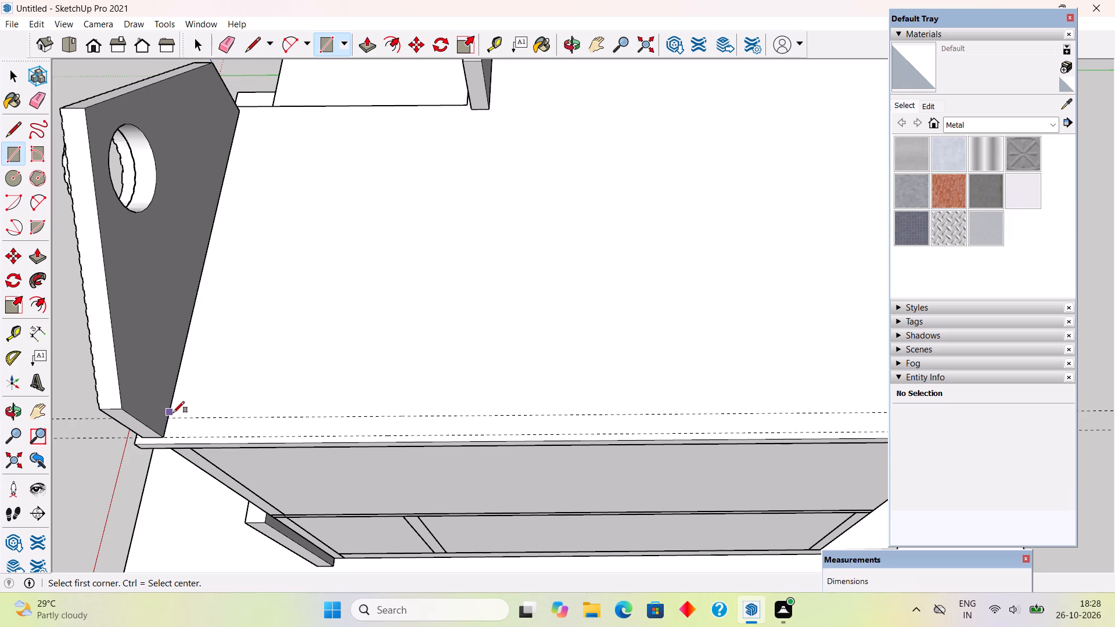
left_click(172, 416)
scroll(157, 414, "down", 5)
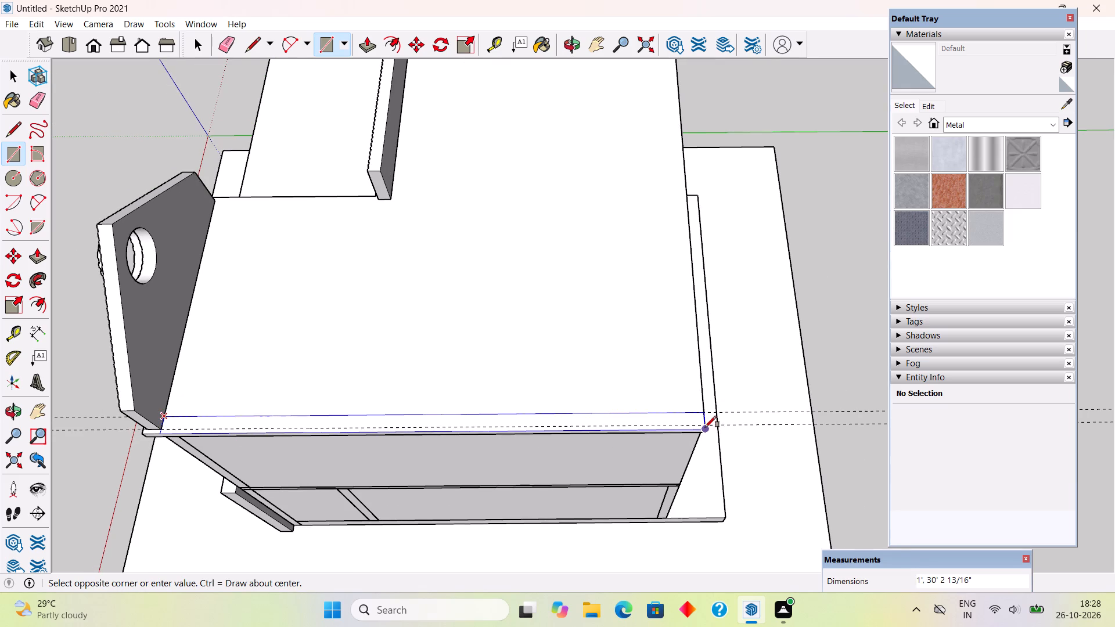
scroll(712, 402, "up", 5)
left_click(688, 467)
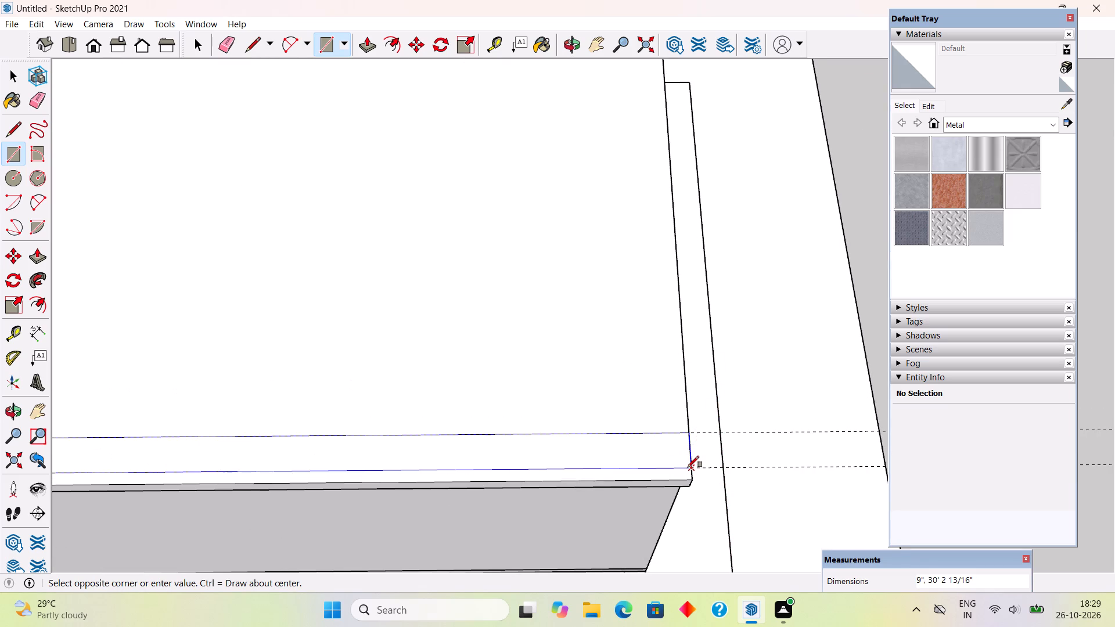
Extrude the strip up 3' to match the height of the existing parapet.
key("p")
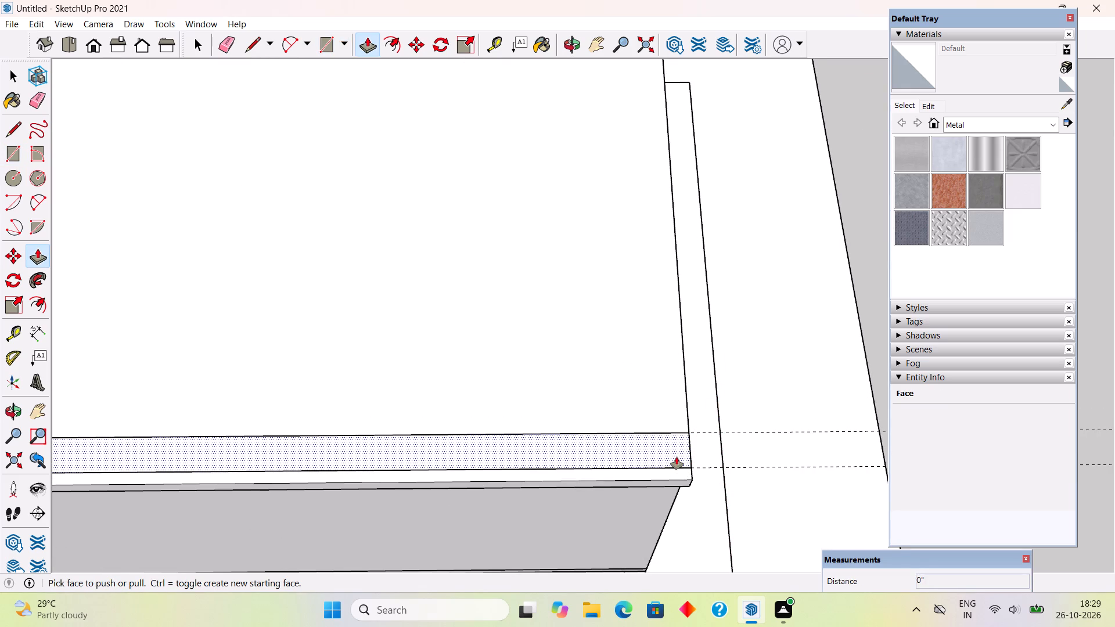
scroll(675, 455, "down", 7)
middle_click_drag(723, 397, 487, 444)
scroll(490, 443, "down", 4)
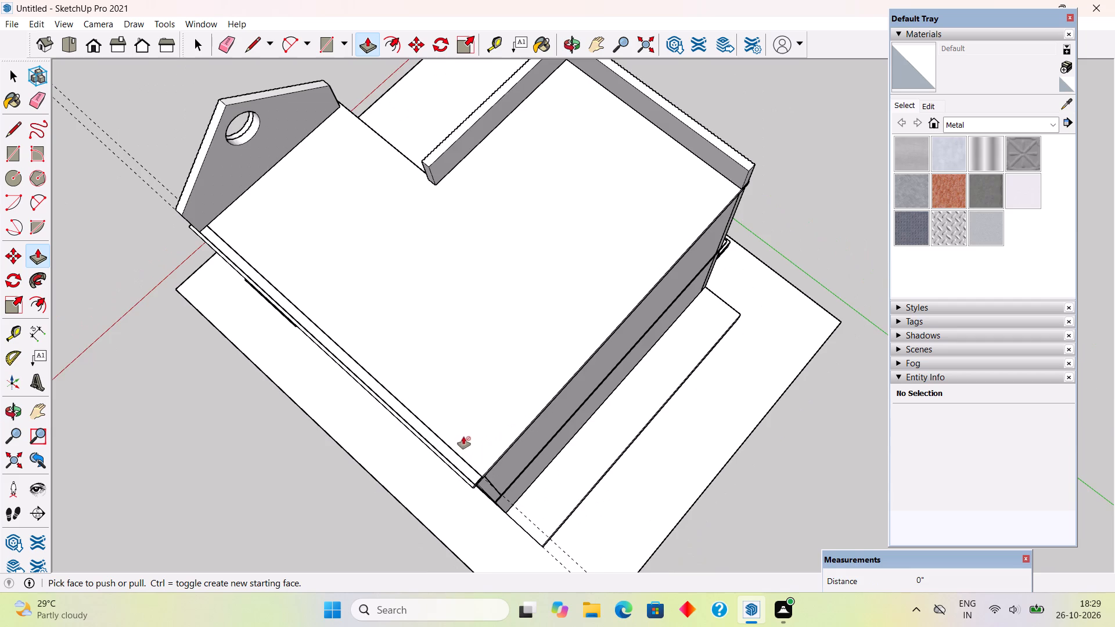
left_click(448, 444)
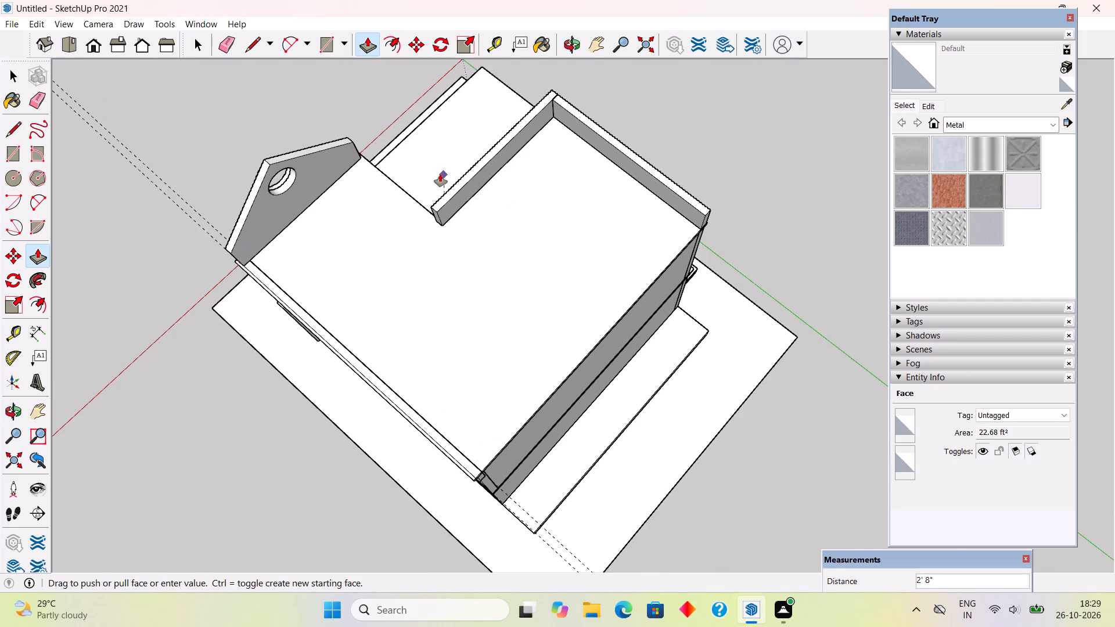
left_click(451, 183)
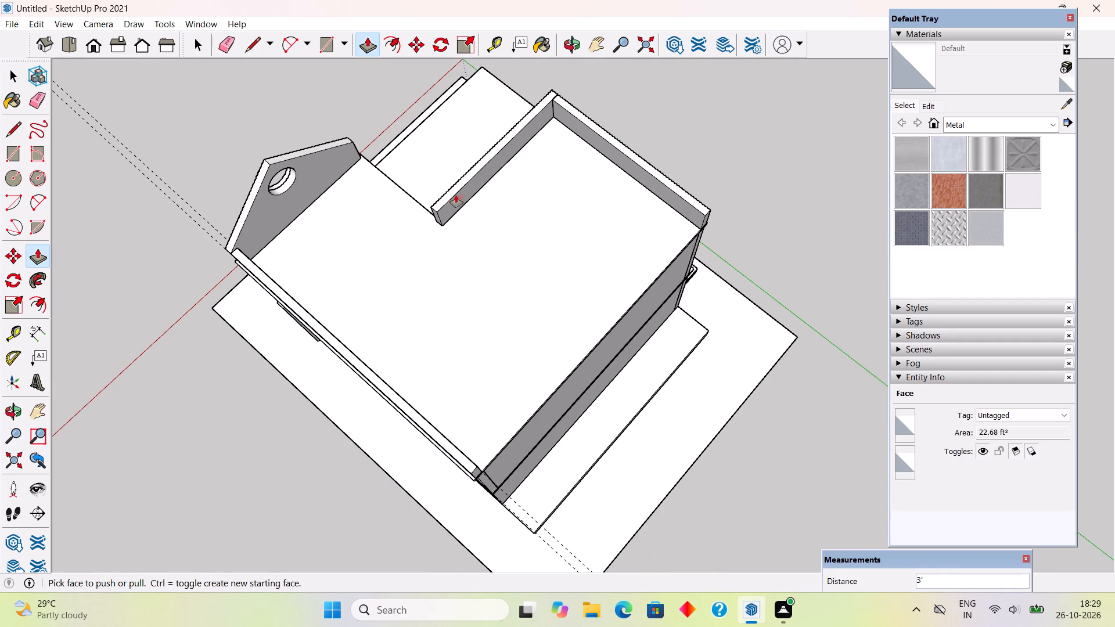
Make the new side parapet wall a group.
key("space")
middle_click_drag(436, 358, 618, 159)
triple_click(550, 289)
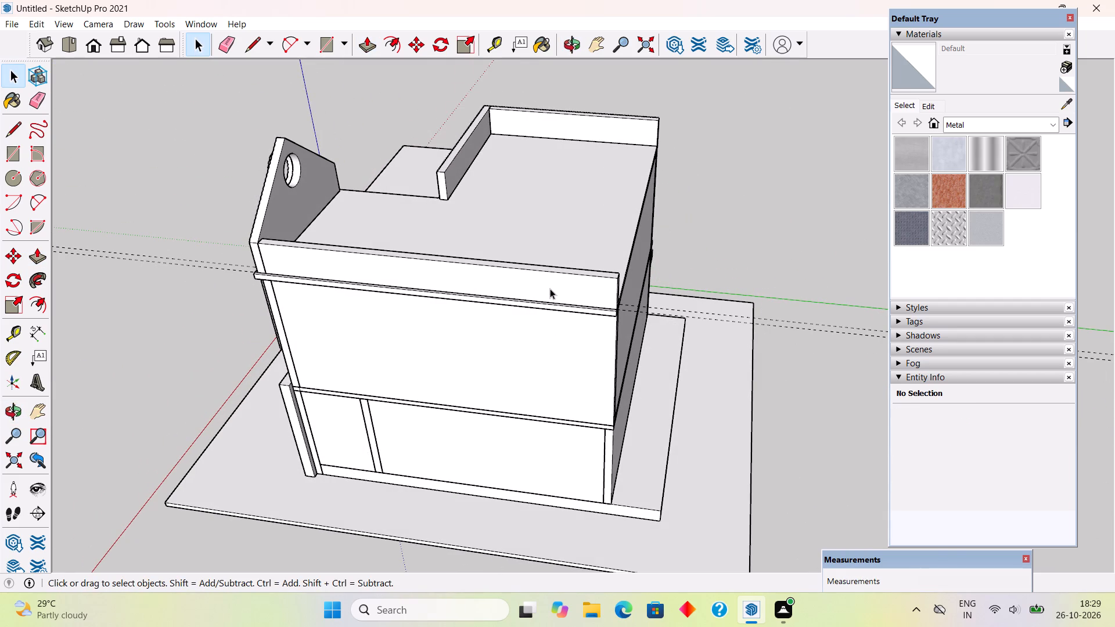
right_click(550, 289)
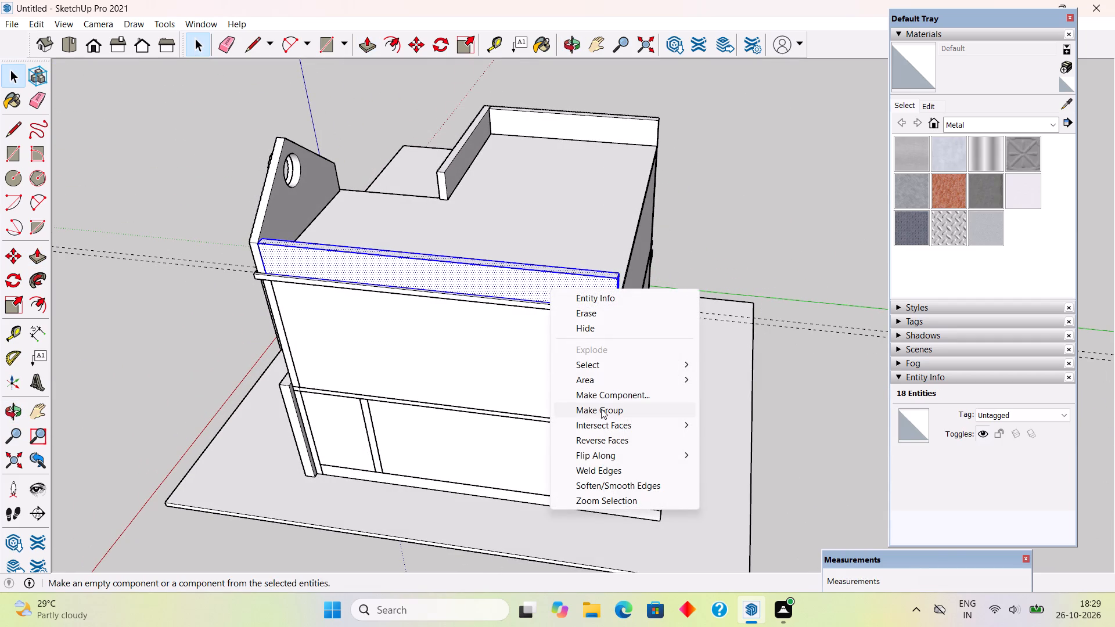
left_click(601, 409)
left_click(728, 186)
Place a guide 9" inside the roof slab's rear edge, between the two side parapets.
middle_click_drag(710, 268, 233, 418)
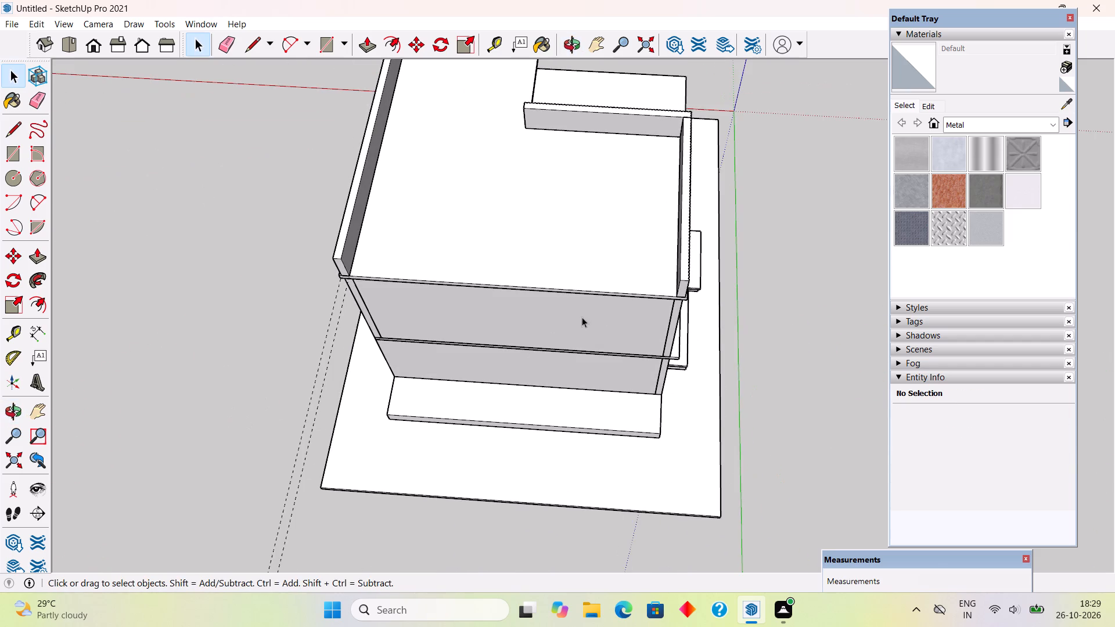
middle_click_drag(607, 304, 649, 355)
scroll(702, 319, "up", 5)
middle_click_drag(651, 376, 663, 383)
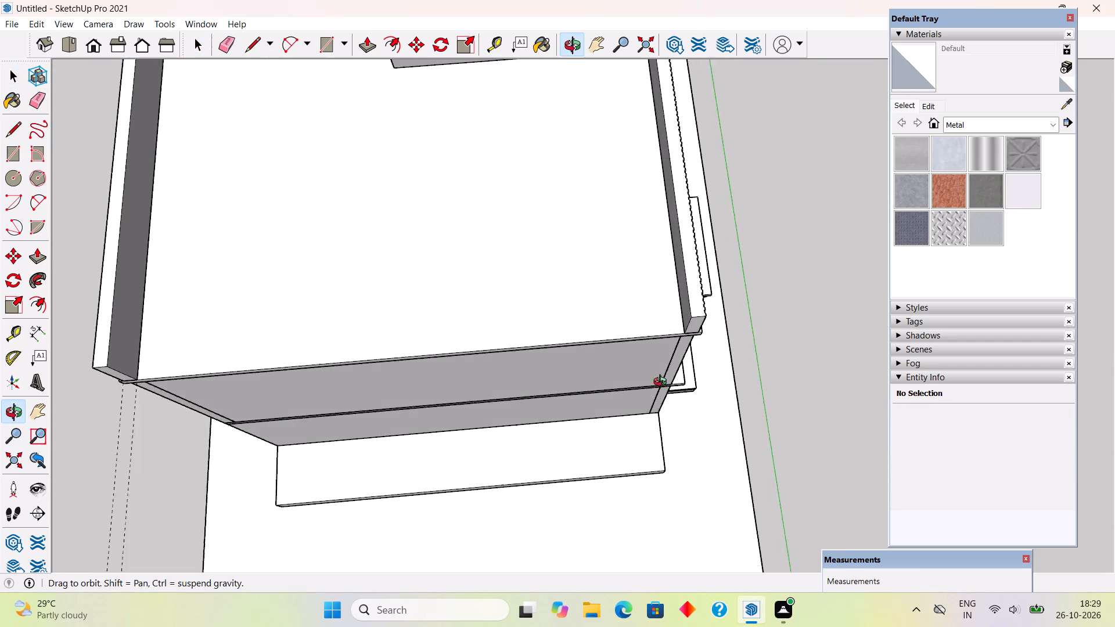
middle_click_drag(663, 383, 710, 411)
key("t")
left_click(642, 361)
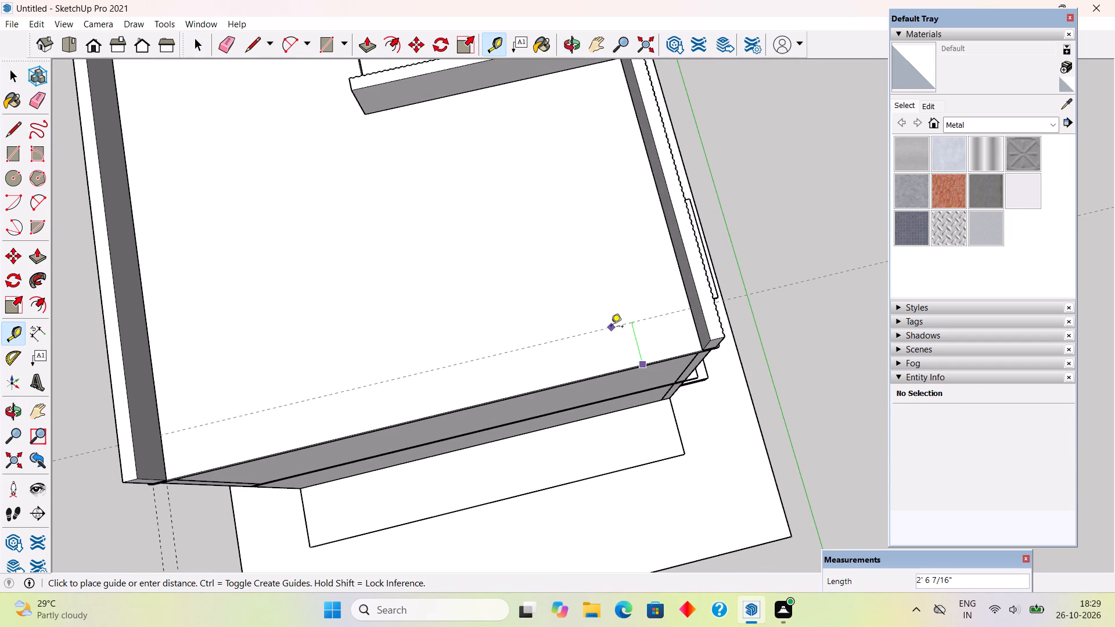
type("9\"")
key("Return")
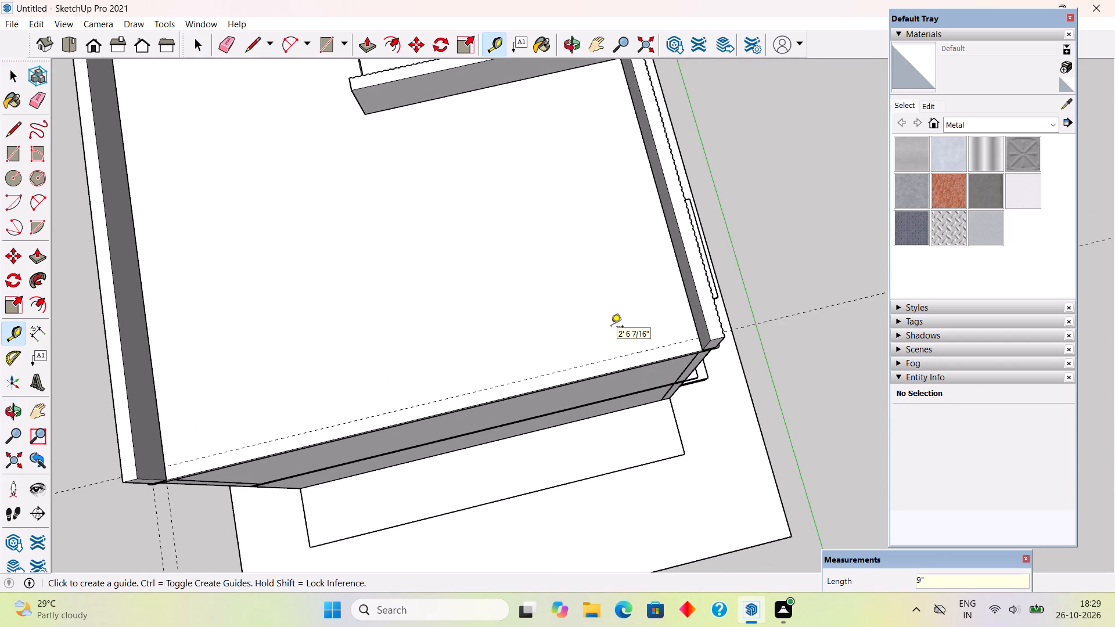
Draw a 30' 8" by 9" rectangle along the roof slab's rear edge, between the two side parapets.
key("r")
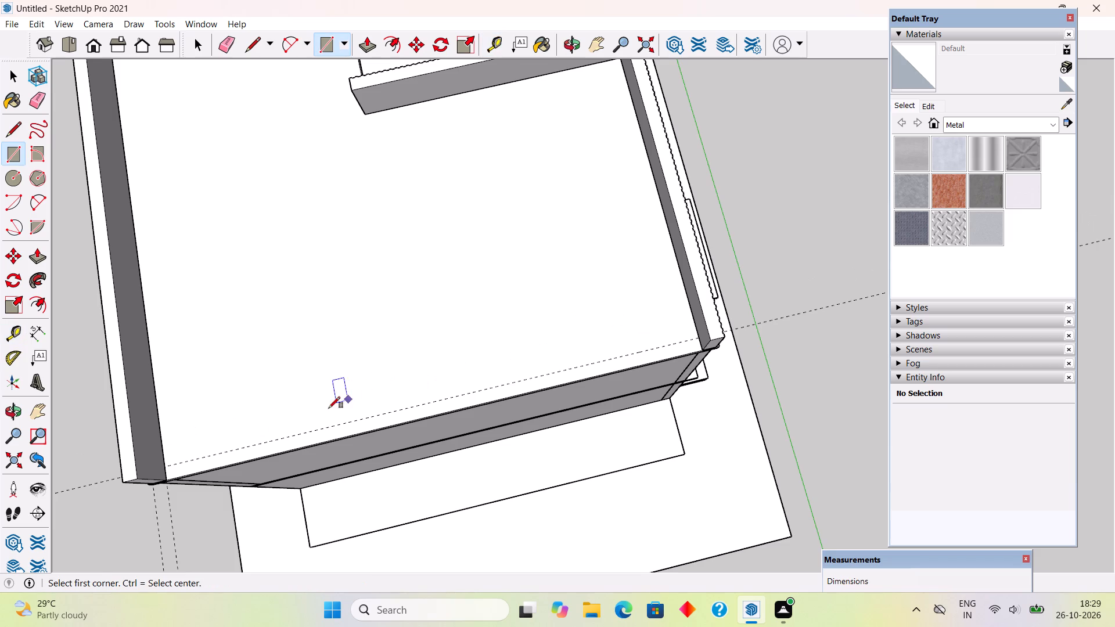
left_click(163, 466)
left_click(703, 351)
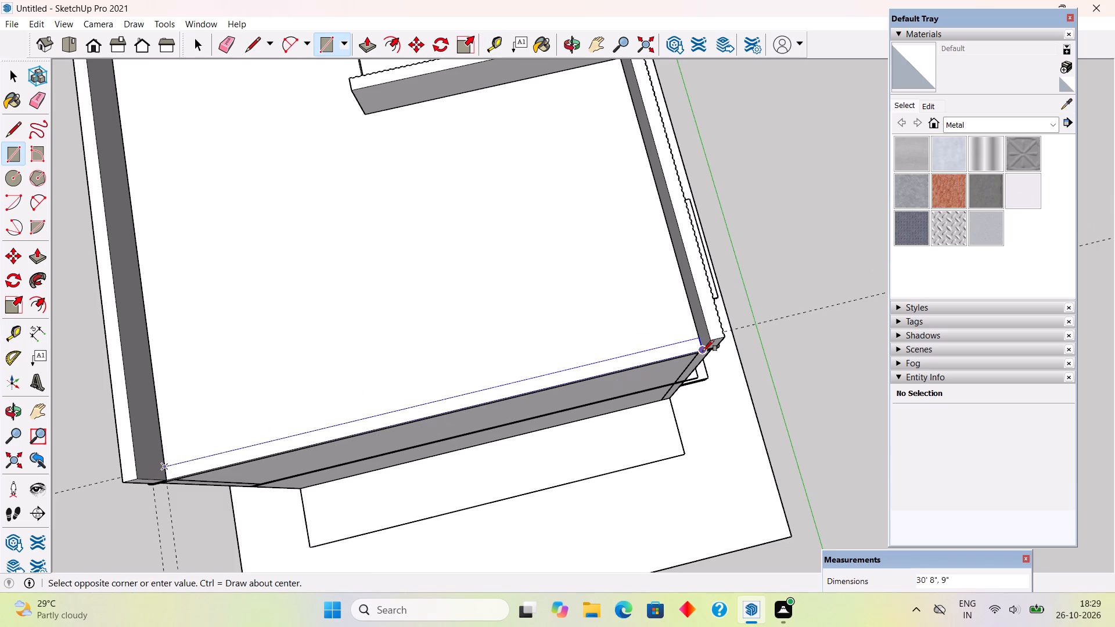
Extrude the rear strip up 3' to the top of the adjoining side parapet.
key("p")
left_click(696, 349)
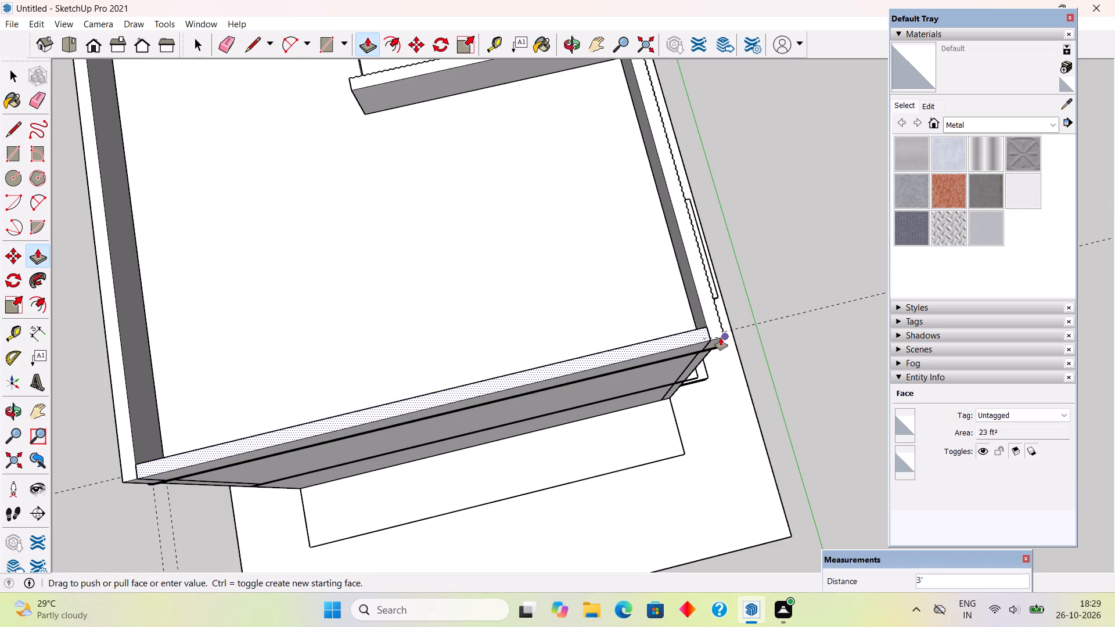
left_click(721, 338)
Make the new rear parapet wall a group.
key("space")
triple_click(679, 343)
right_click(679, 343)
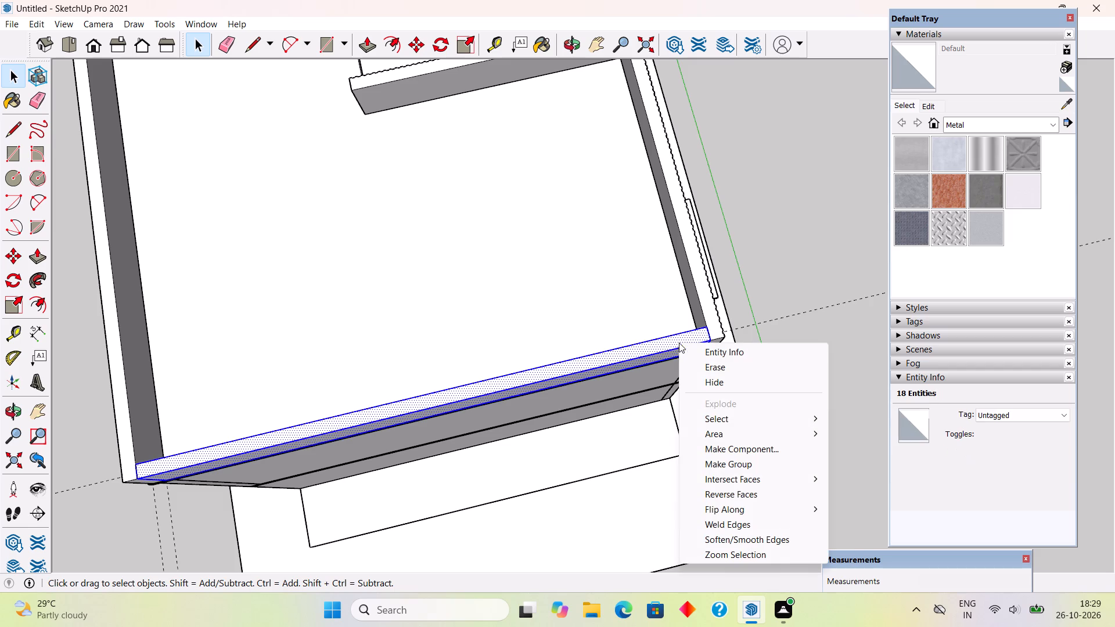
left_click(738, 466)
left_click(760, 276)
Place a guide 3" inside the slab's recessed edge beside the gable wall, and another guide 9" further inward.
scroll(735, 416, "down", 7)
middle_click_drag(598, 222, 802, 224)
scroll(416, 333, "up", 5)
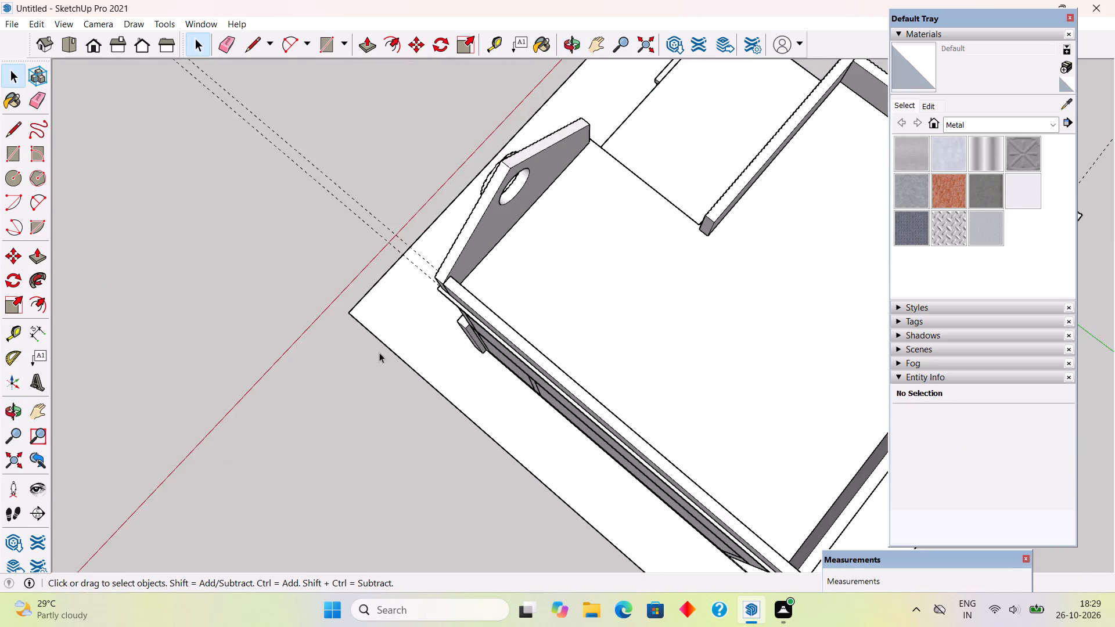
scroll(379, 352, "down", 3)
middle_click_drag(278, 368, 553, 454)
scroll(346, 365, "down", 6)
middle_click_drag(348, 413, 566, 435)
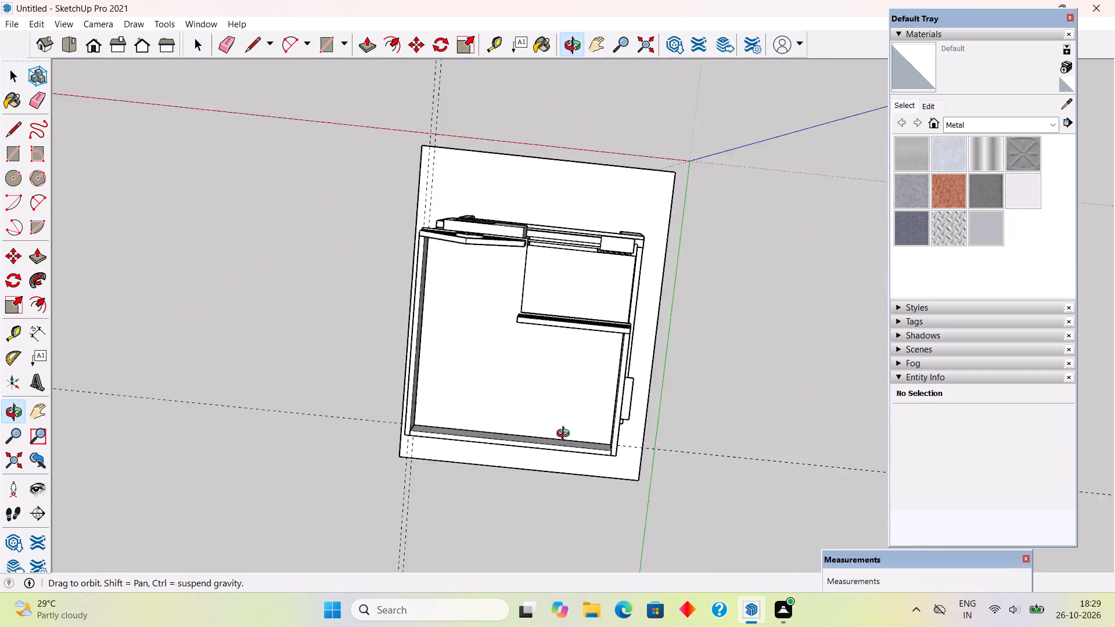
middle_click_drag(566, 435, 830, 387)
middle_click_drag(337, 509, 536, 431)
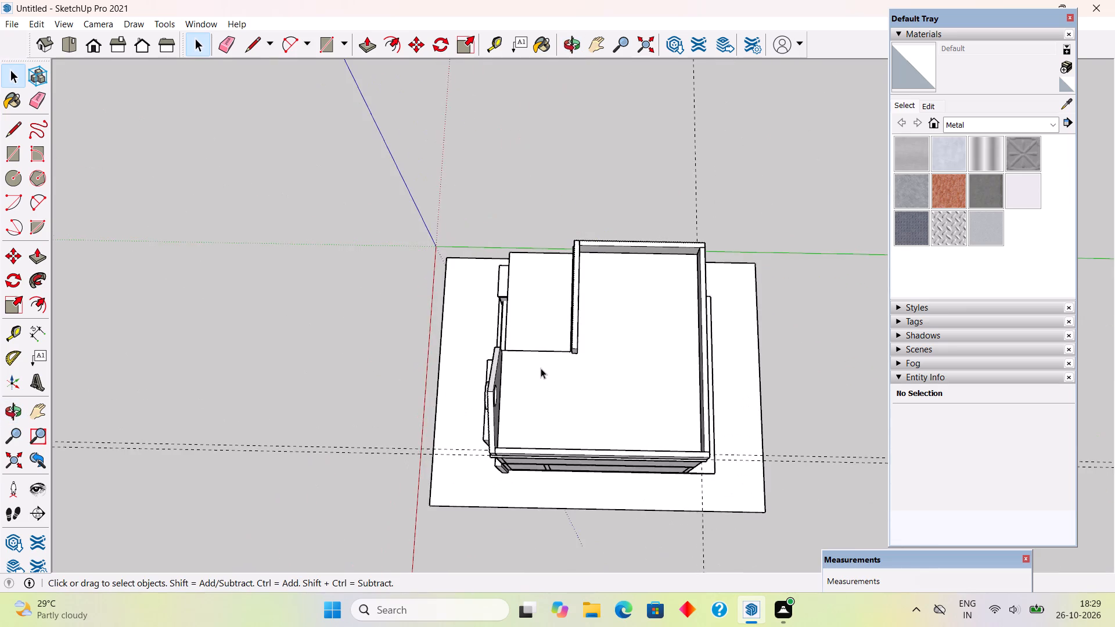
scroll(541, 368, "up", 10)
scroll(581, 334, "up", 4)
middle_click_drag(607, 309, 609, 316)
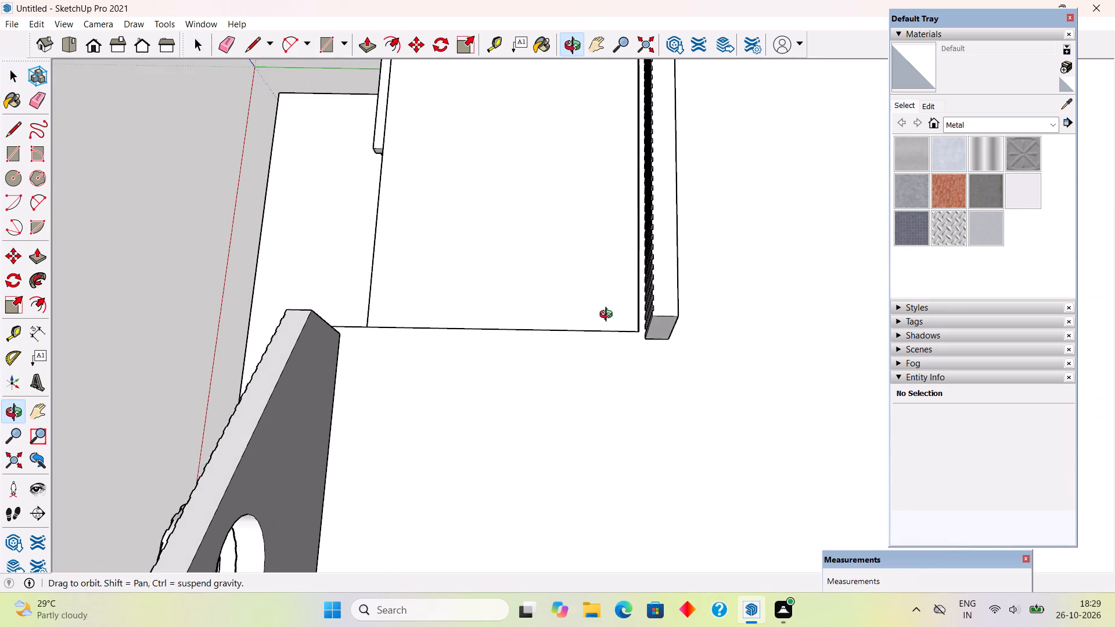
middle_click_drag(609, 316, 610, 335)
scroll(612, 356, "up", 1)
key("t")
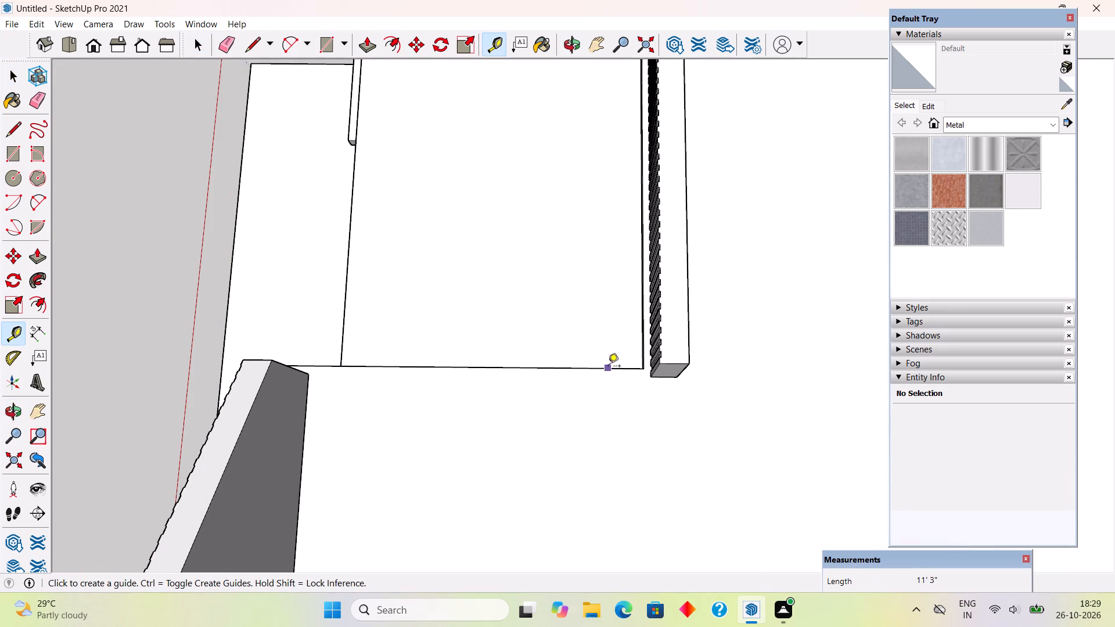
left_click(608, 367)
type("3\"")
key("Return")
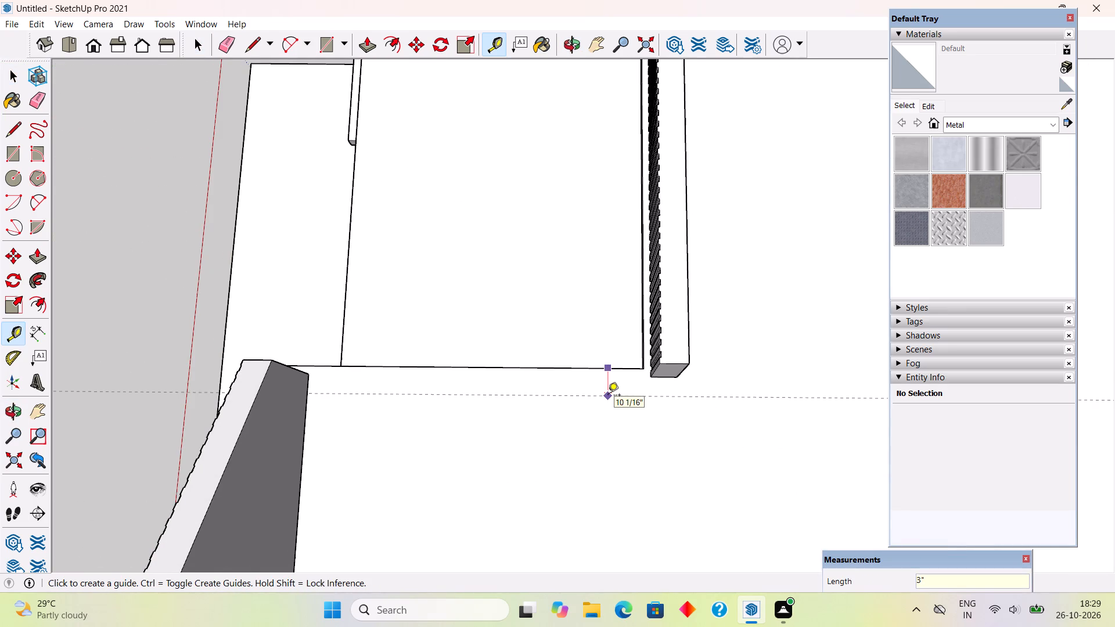
left_click(607, 380)
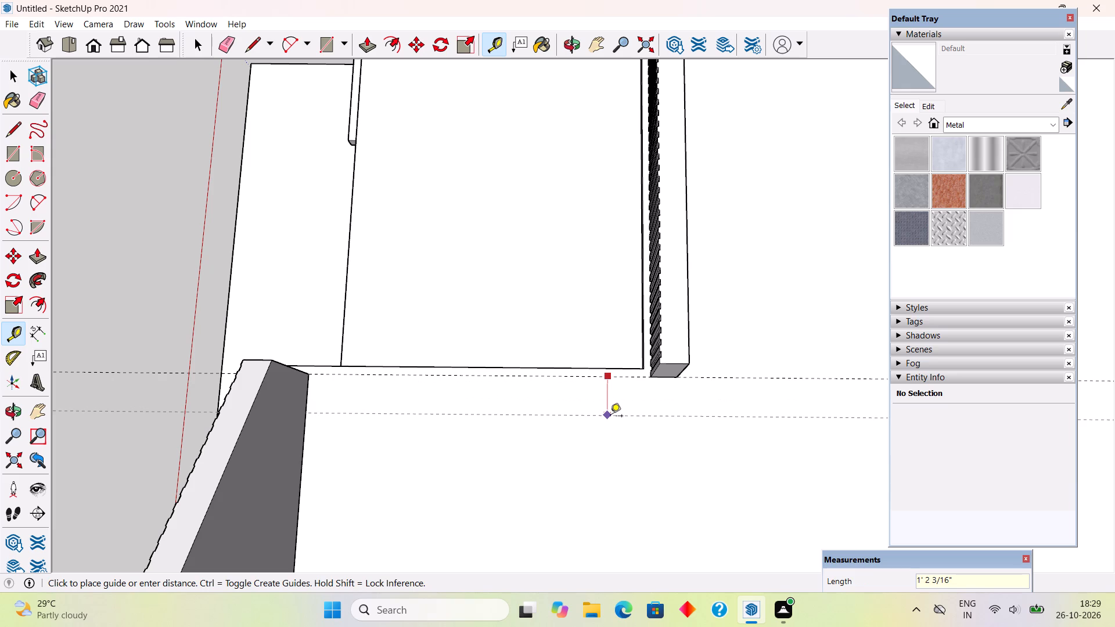
type("9\"")
key("Return")
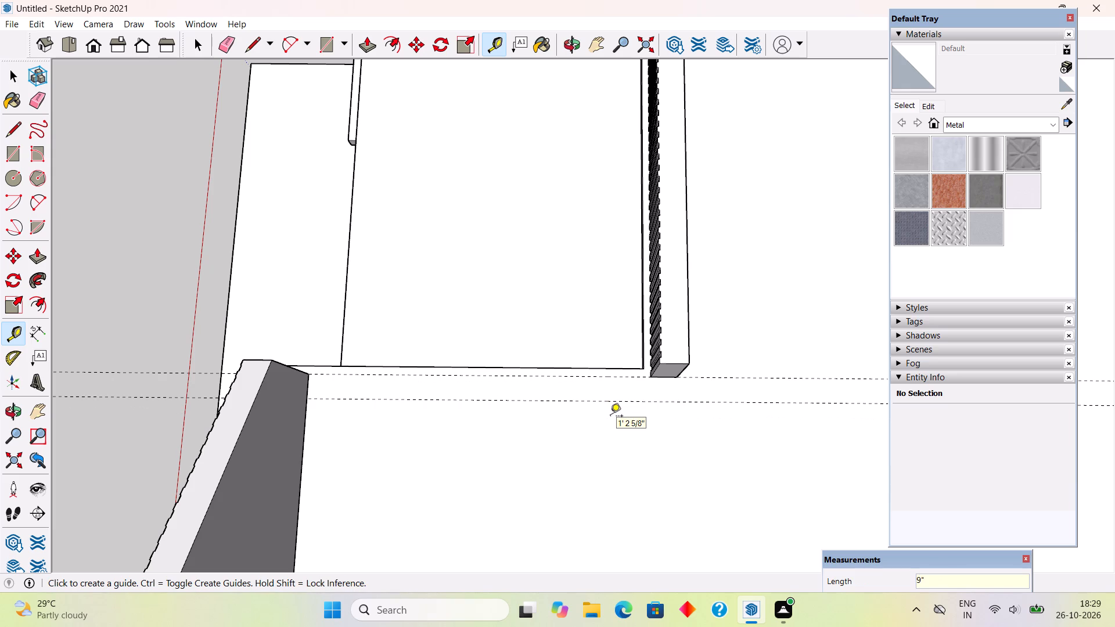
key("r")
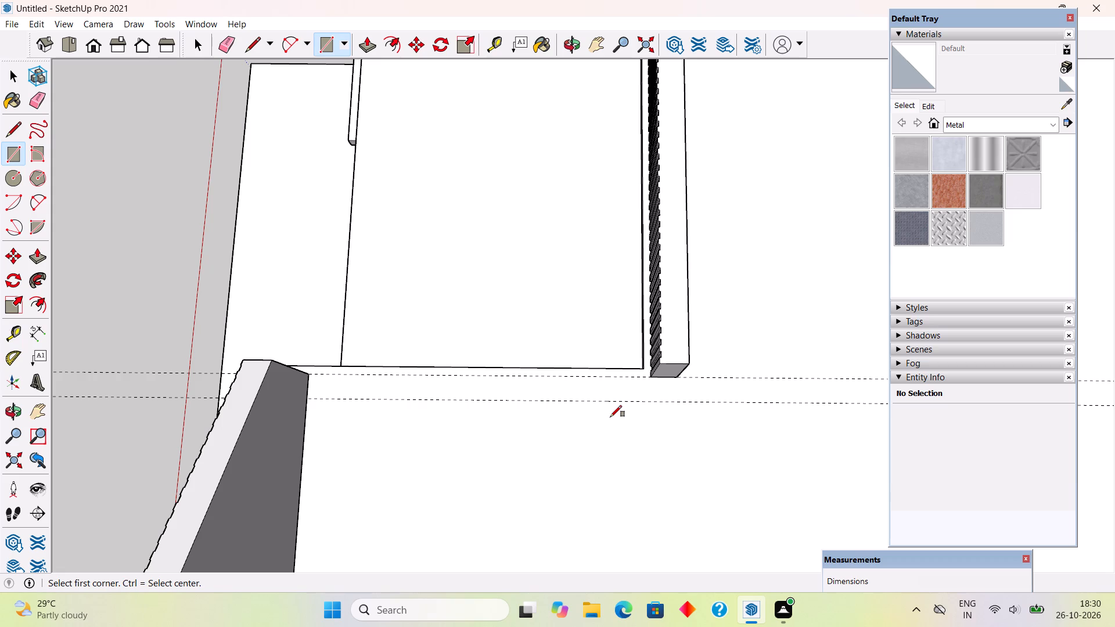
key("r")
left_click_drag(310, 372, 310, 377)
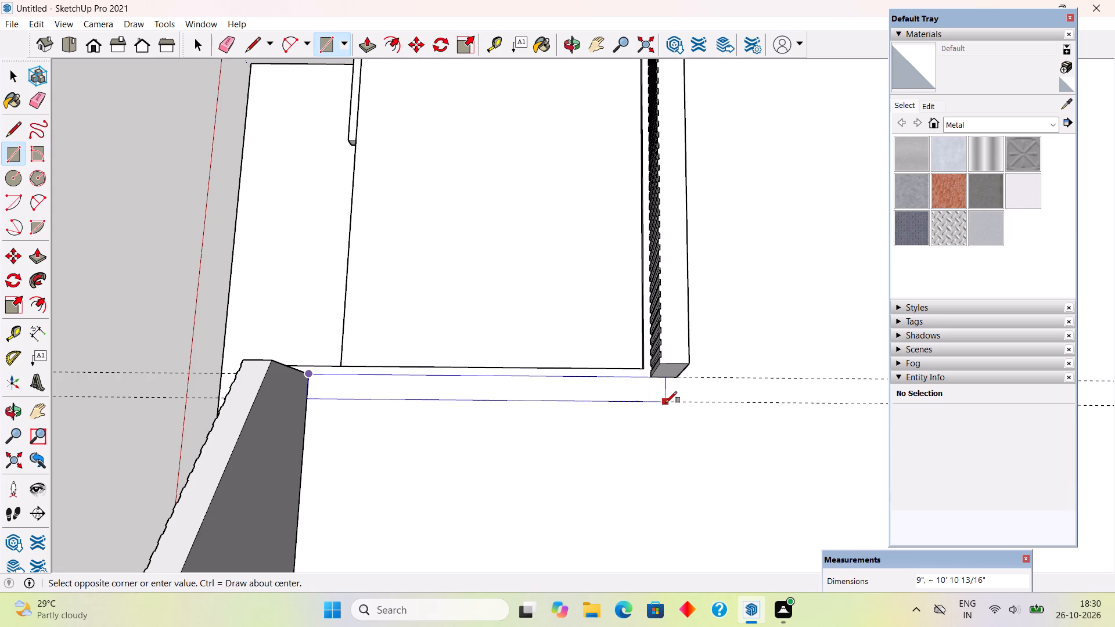
Place a guide along the base of the short side parapet's inner face, extending across the two new guides.
key("t")
middle_click_drag(677, 354, 555, 297)
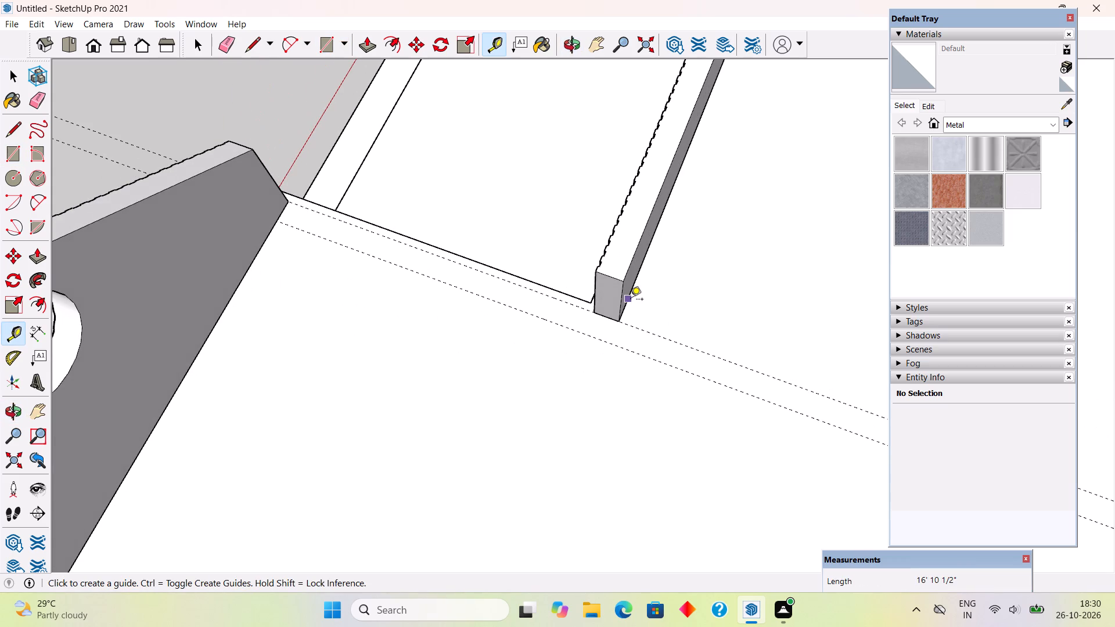
double_click(631, 300)
middle_click_drag(607, 448, 726, 459)
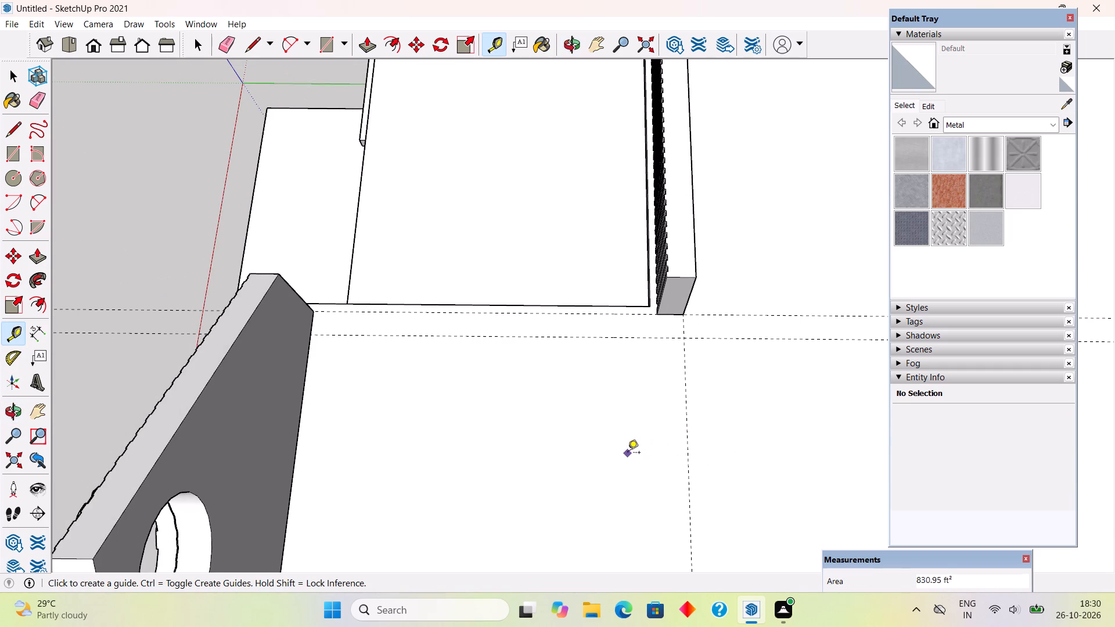
Draw a 9" wide rectangle between the two guides, from the gable wall to the side parapet's inner face line.
key("r")
left_click(316, 311)
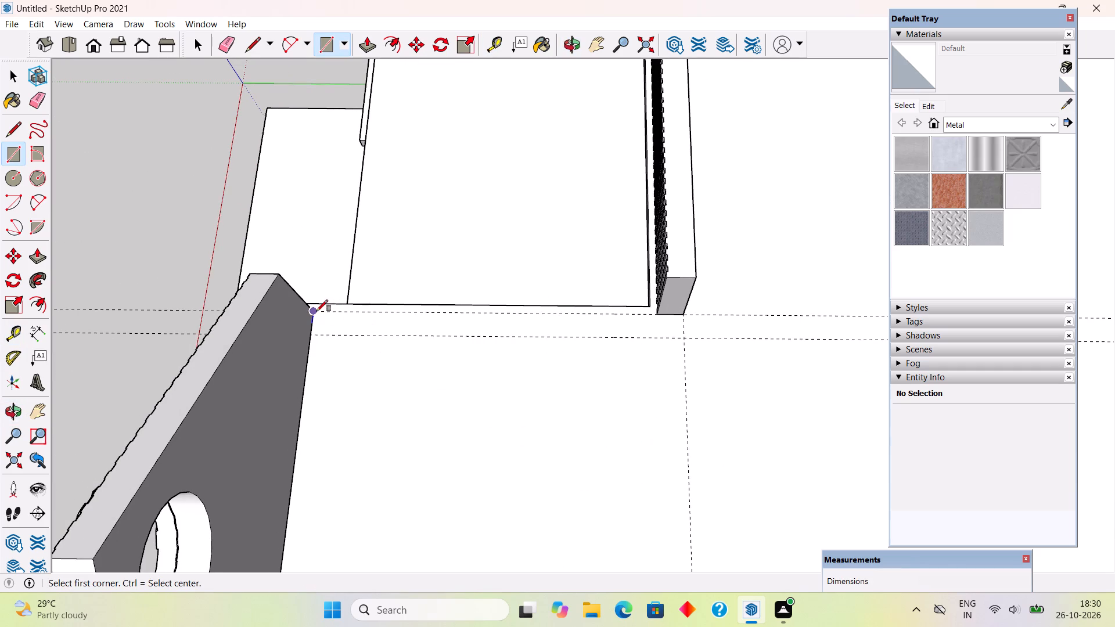
left_click(683, 340)
Extrude the strip up 3' to match the top of the adjoining side parapet.
key("p")
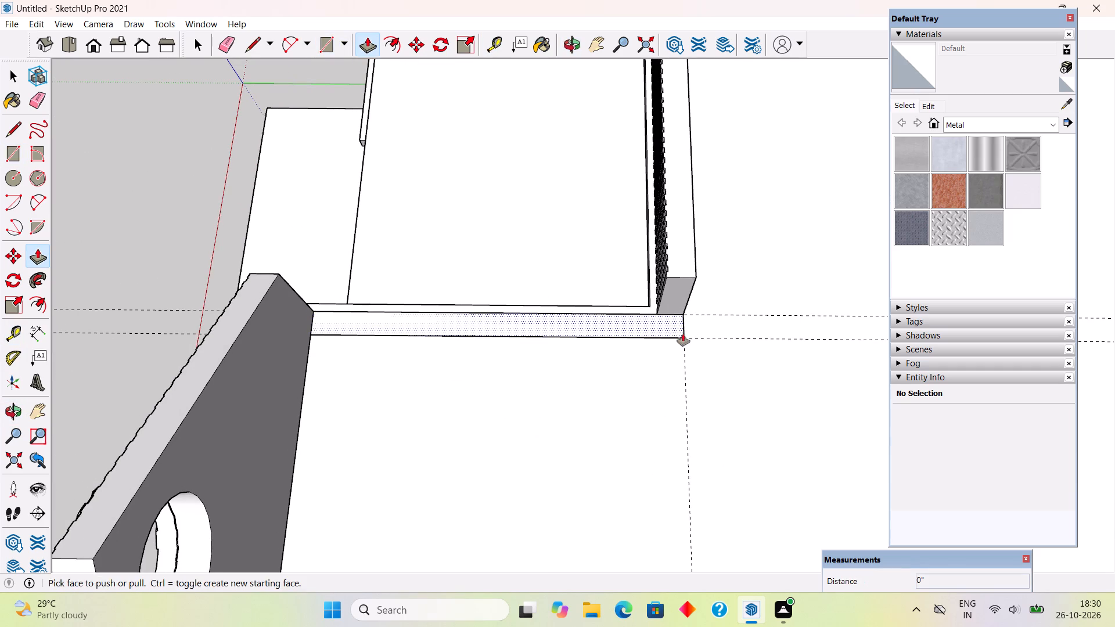
left_click(674, 320)
middle_click_drag(689, 264, 354, 328)
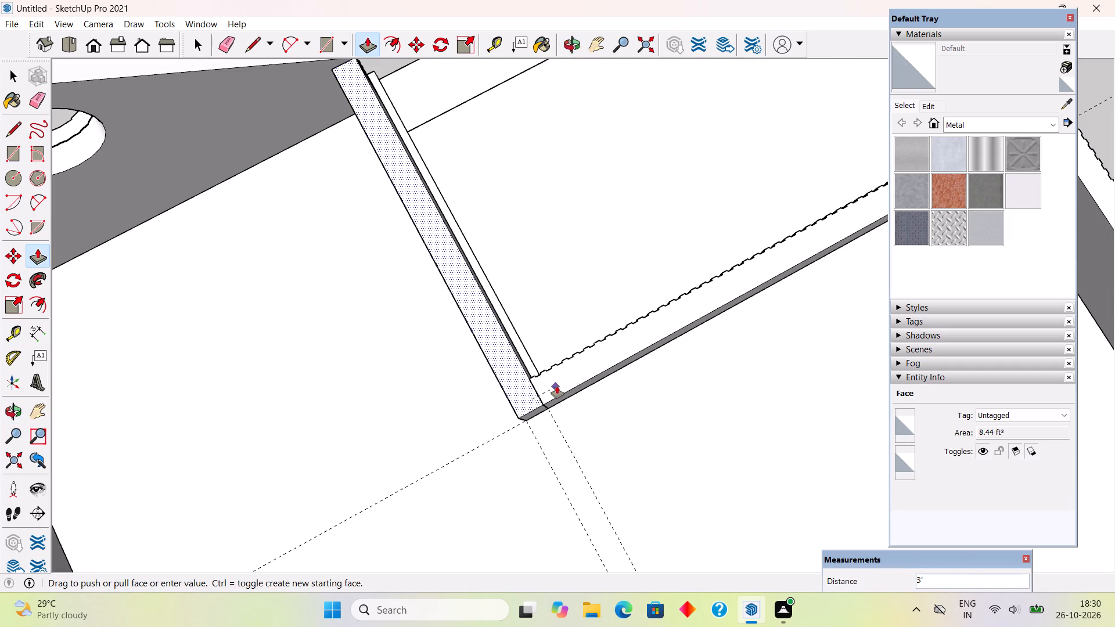
left_click(557, 386)
scroll(557, 386, "down", 3)
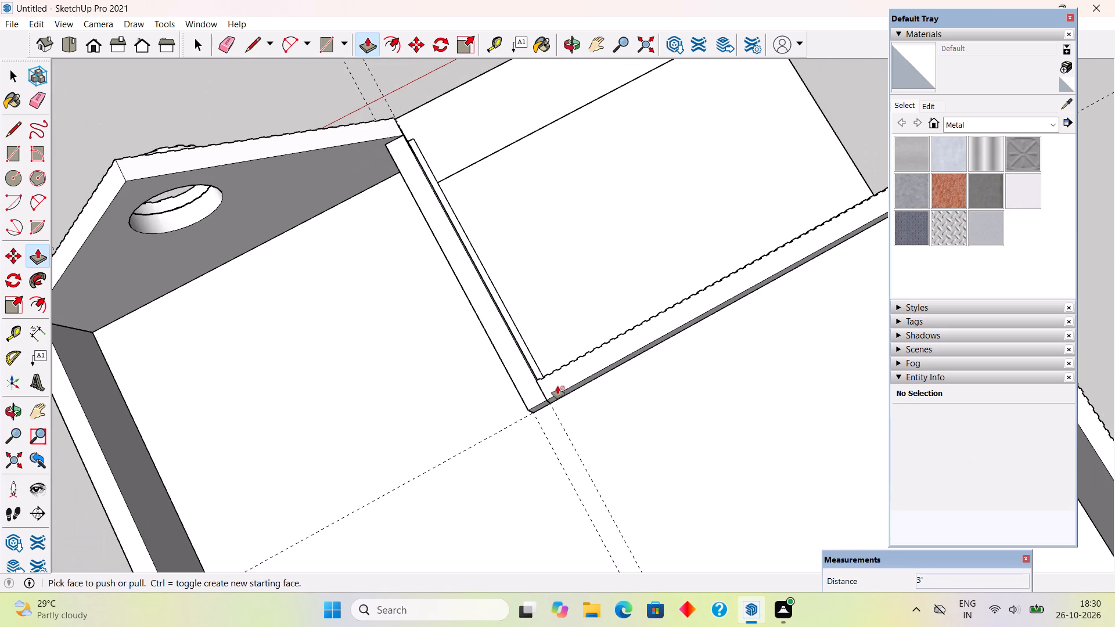
Make the short parapet wall beside the gable a group.
key("space")
middle_click_drag(493, 437, 758, 298)
scroll(758, 298, "down", 3)
scroll(534, 484, "down", 4)
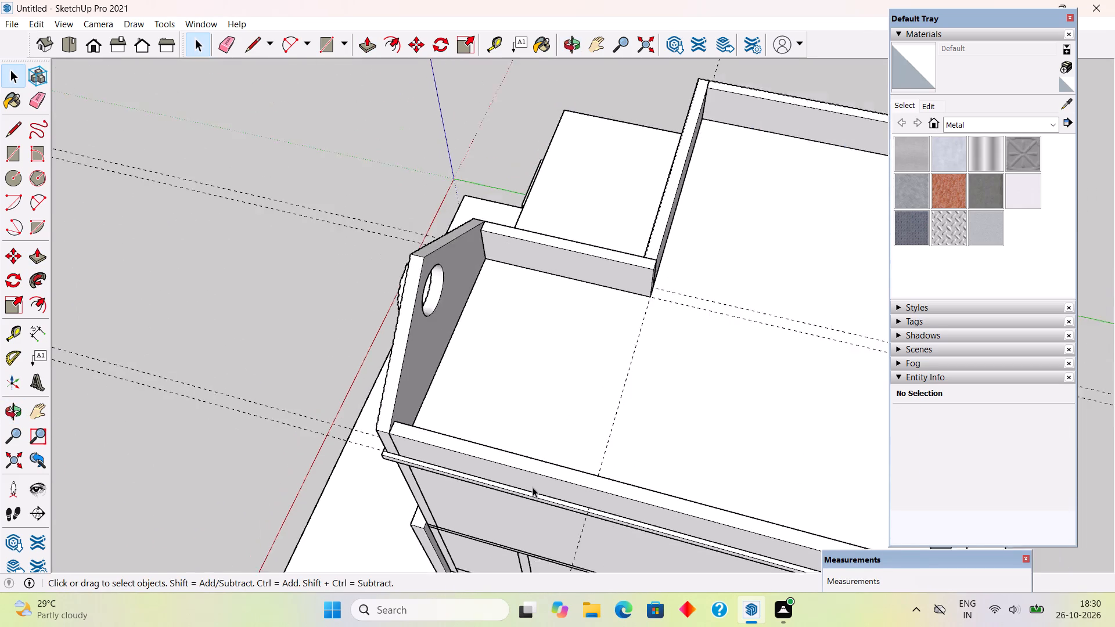
middle_click_drag(547, 480, 694, 471)
scroll(653, 460, "down", 1)
triple_click(631, 275)
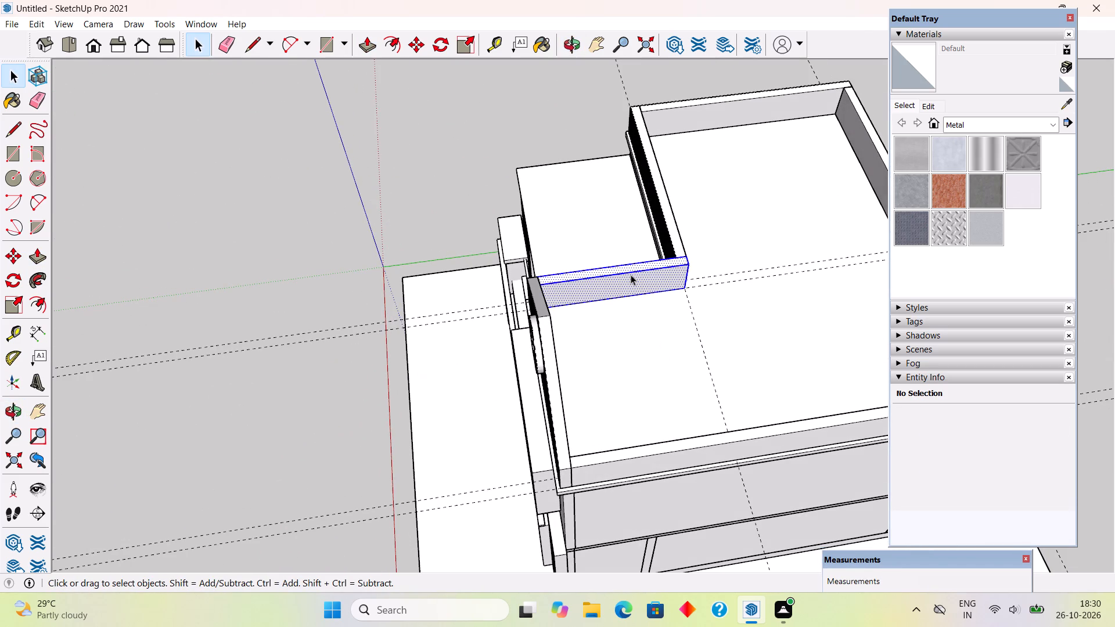
right_click(631, 275)
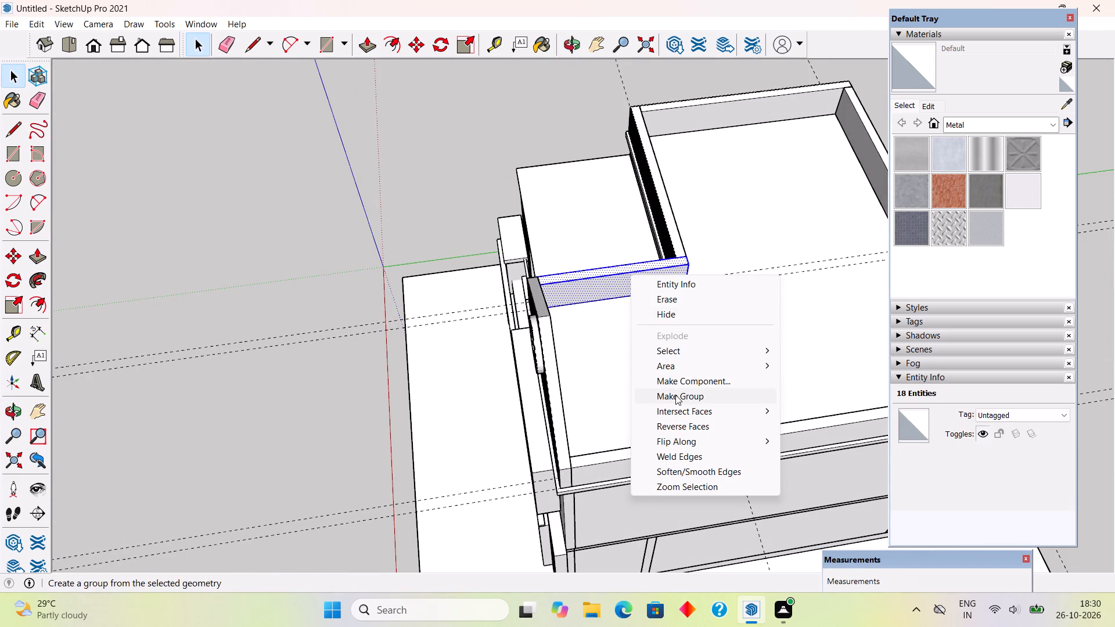
left_click(675, 395)
Isolate the short parapet group by inverting the selection and hiding everything else in the model.
scroll(400, 376, "down", 3)
middle_click_drag(394, 423, 789, 364)
middle_click_drag(404, 348, 625, 342)
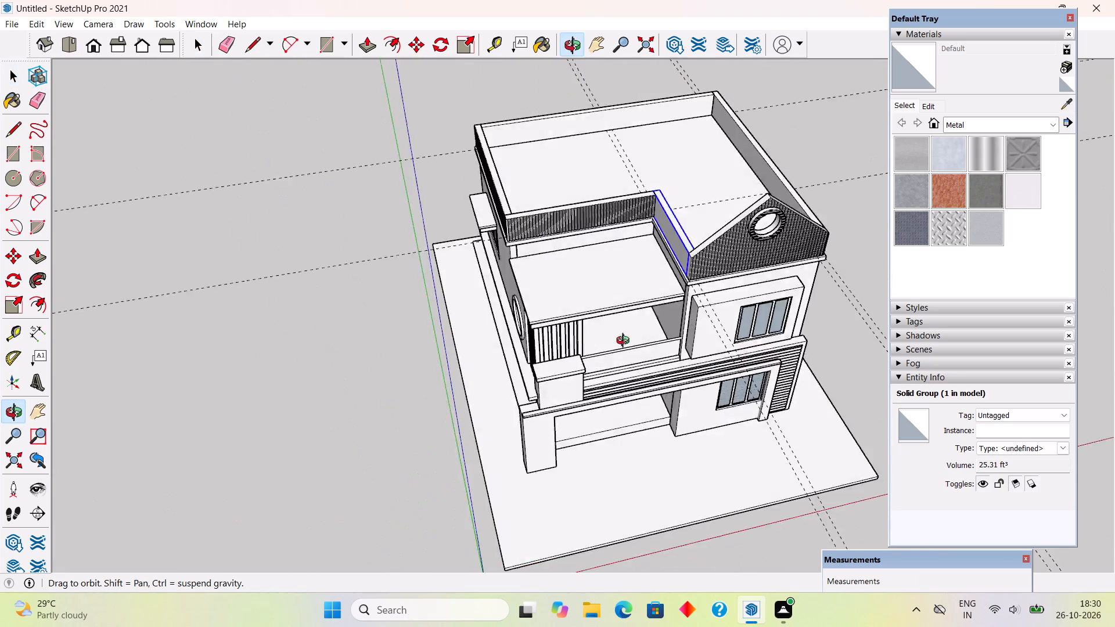
middle_click_drag(625, 342, 733, 305)
middle_click_drag(296, 331, 613, 264)
scroll(654, 152, "up", 7)
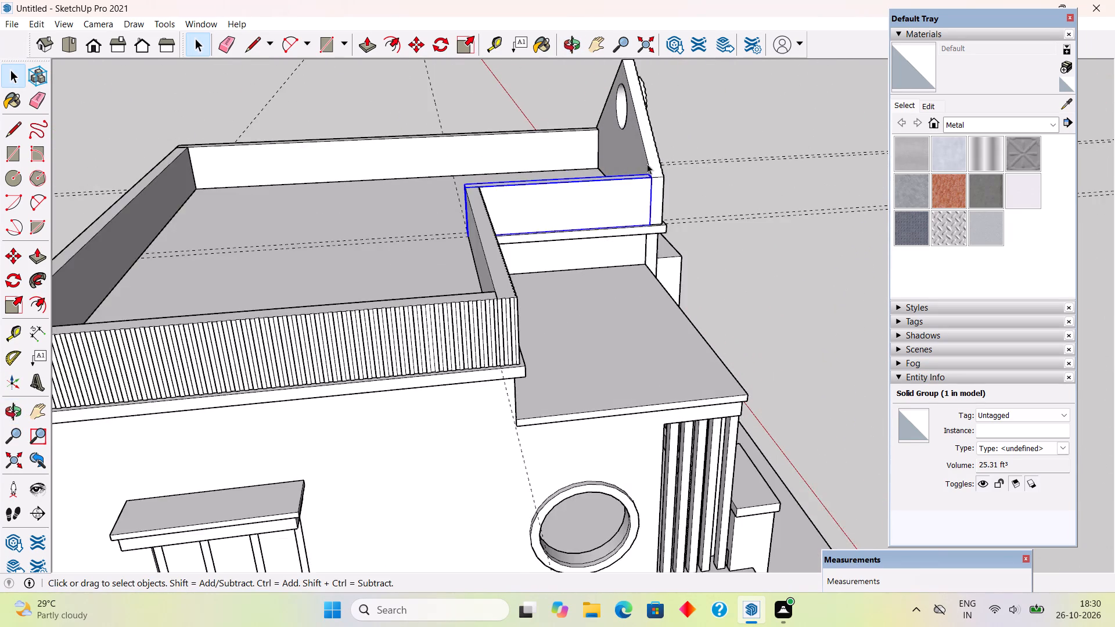
scroll(643, 166, "up", 5)
middle_click_drag(631, 172, 544, 225)
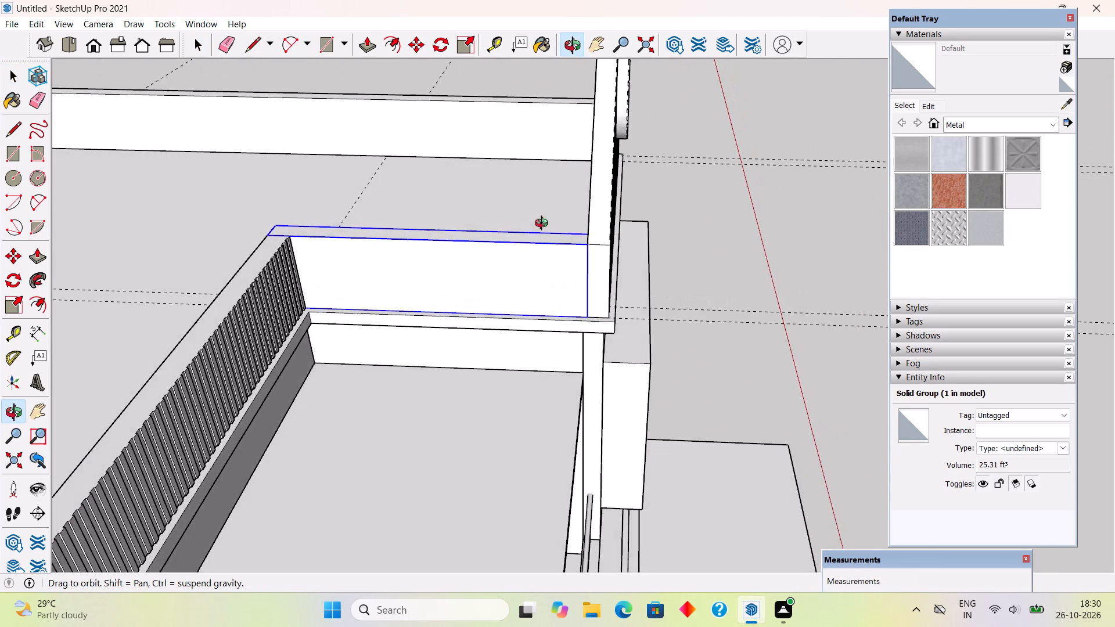
middle_click_drag(544, 225, 545, 226)
left_click(549, 247)
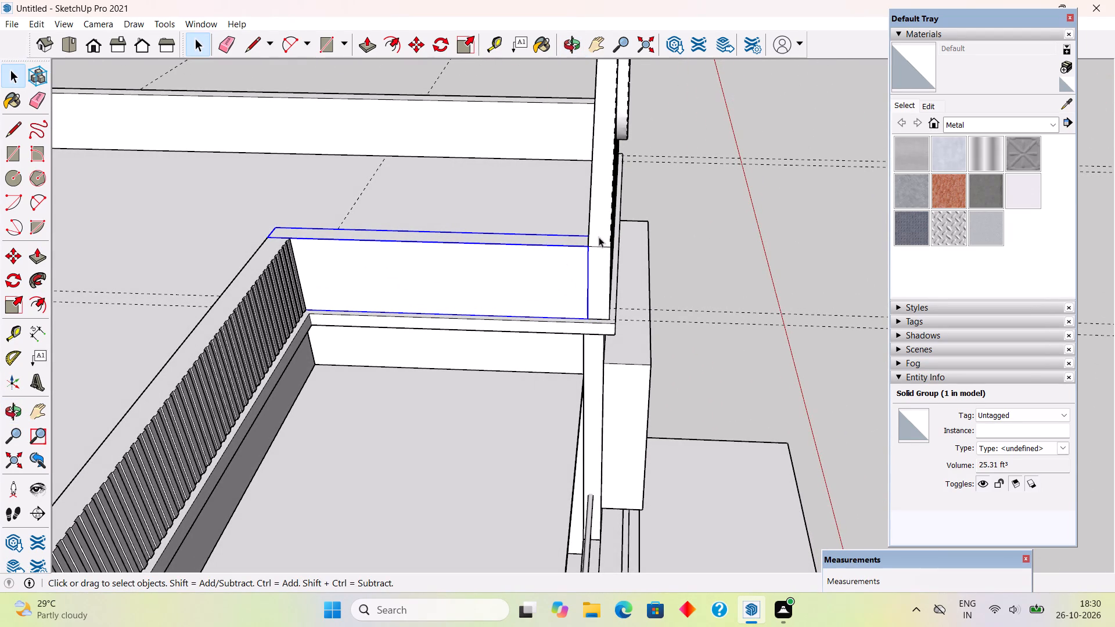
left_click(674, 190)
left_click(529, 258)
right_click(529, 258)
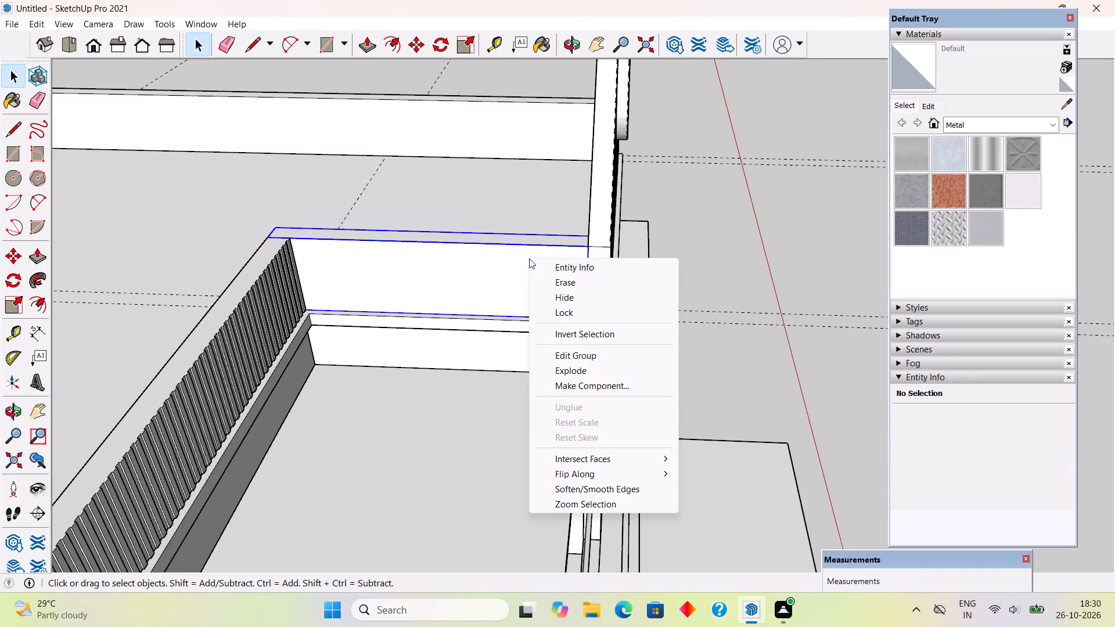
left_click(555, 337)
right_click(558, 388)
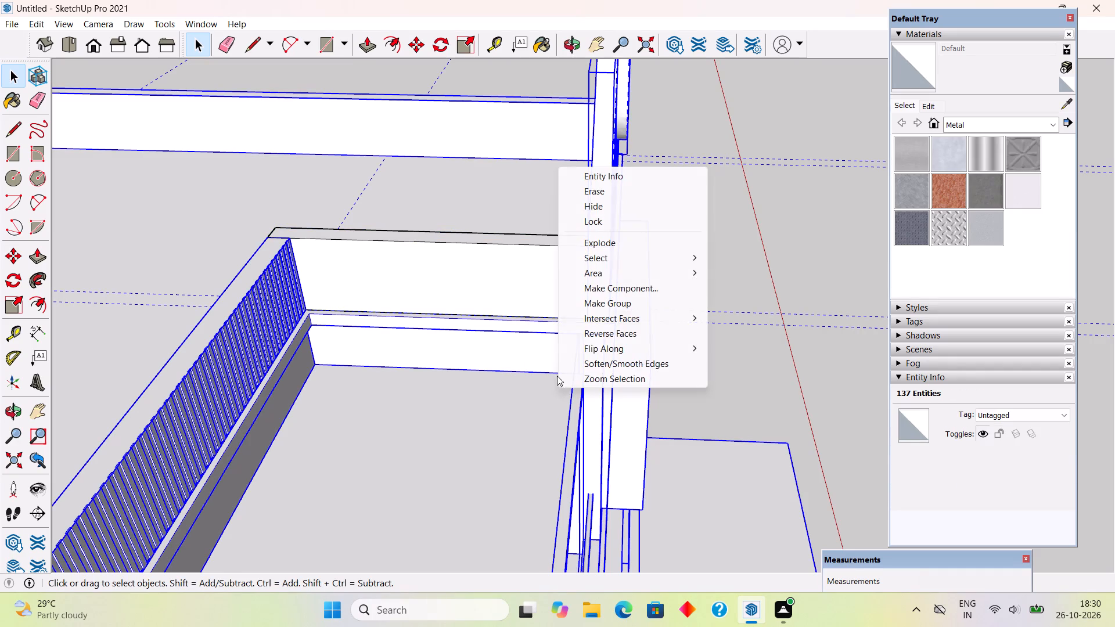
left_click(591, 208)
Place a vertical guide on the wall's outer face 9" from its side-parapet end, and a second guide 2" further along.
middle_click_drag(576, 355, 642, 247)
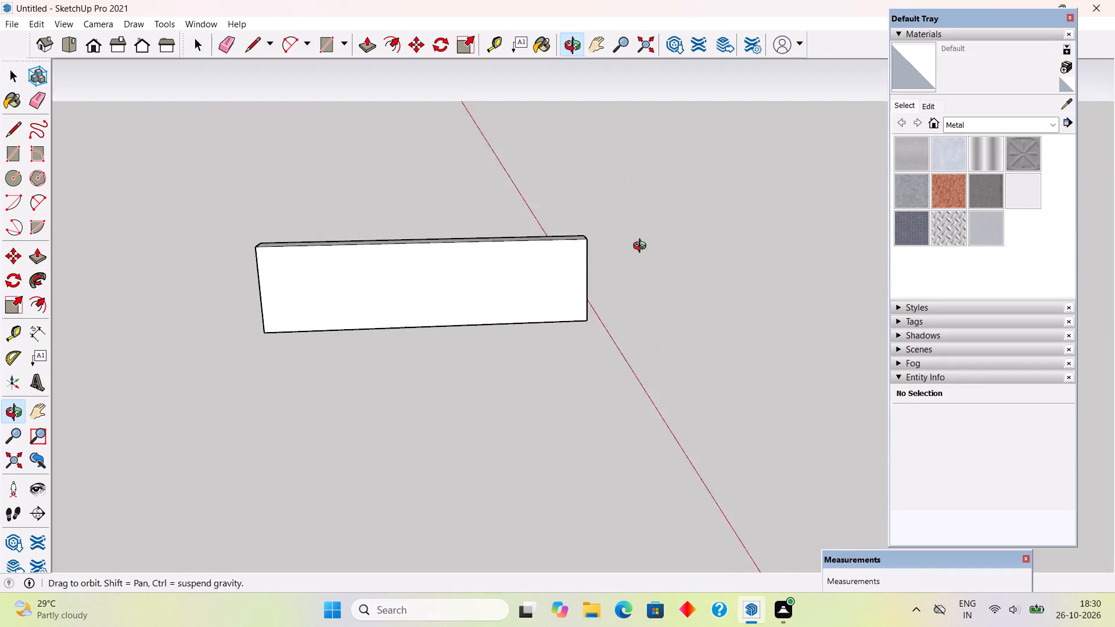
middle_click_drag(642, 247, 666, 220)
scroll(587, 238, "up", 1)
middle_click_drag(290, 296, 431, 315)
scroll(109, 404, "up", 4)
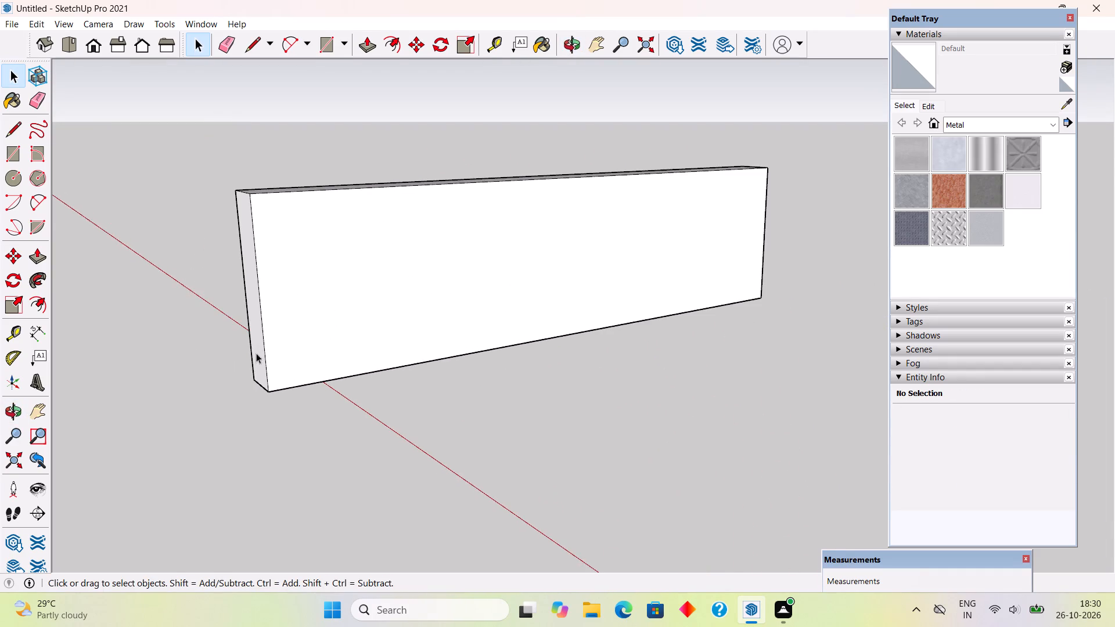
middle_click_drag(261, 353, 225, 361)
key("t")
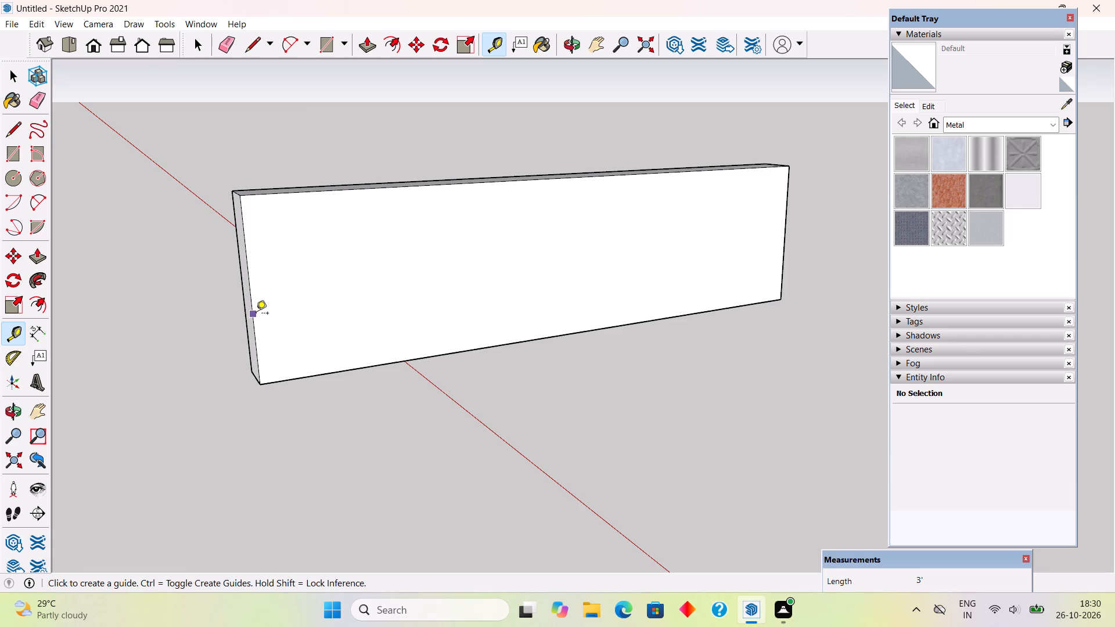
left_click(256, 314)
key("9")
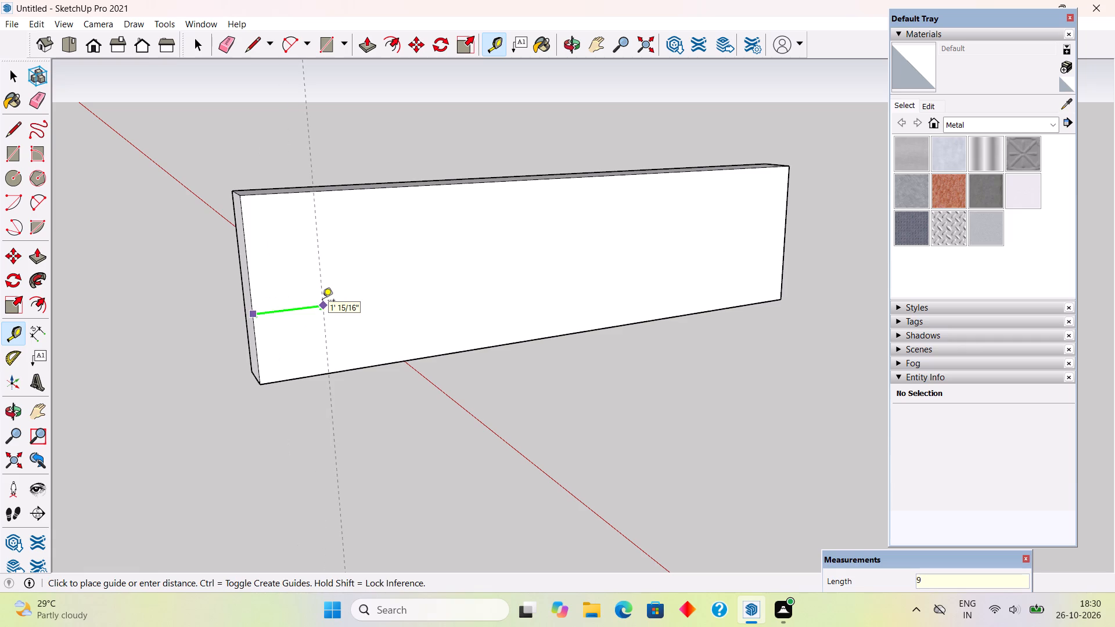
key("shift+quotedbl")
key("Return")
left_click(305, 312)
type("2\"")
key("Return")
key("space")
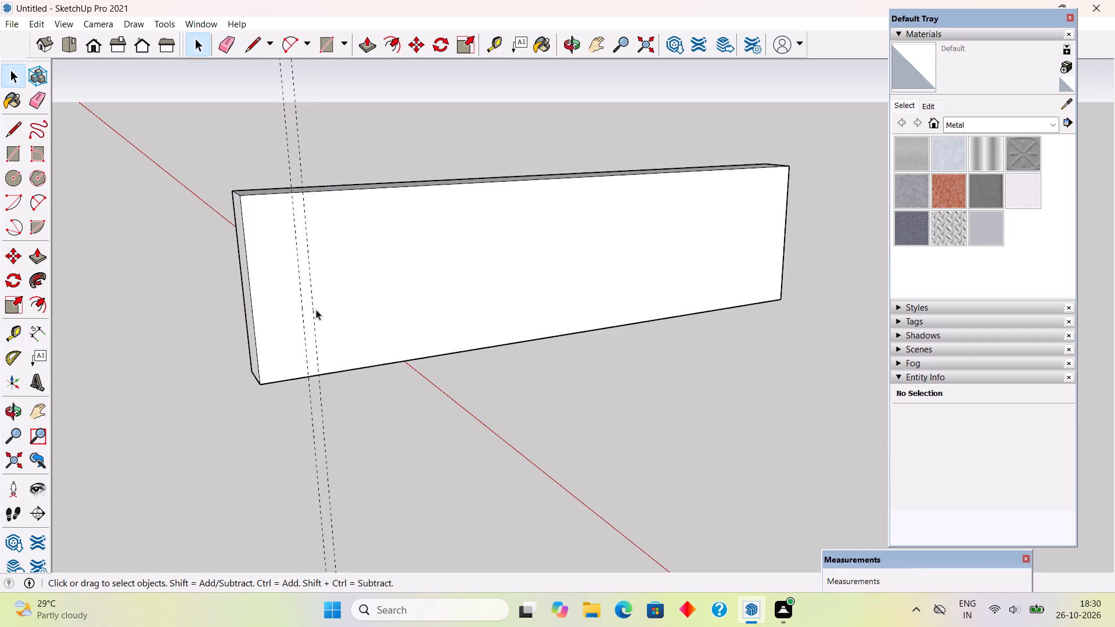
Copy the second vertical guide 2" further along the wall and array it x60 across the outer face.
left_click(314, 314)
key("m")
left_click(314, 314)
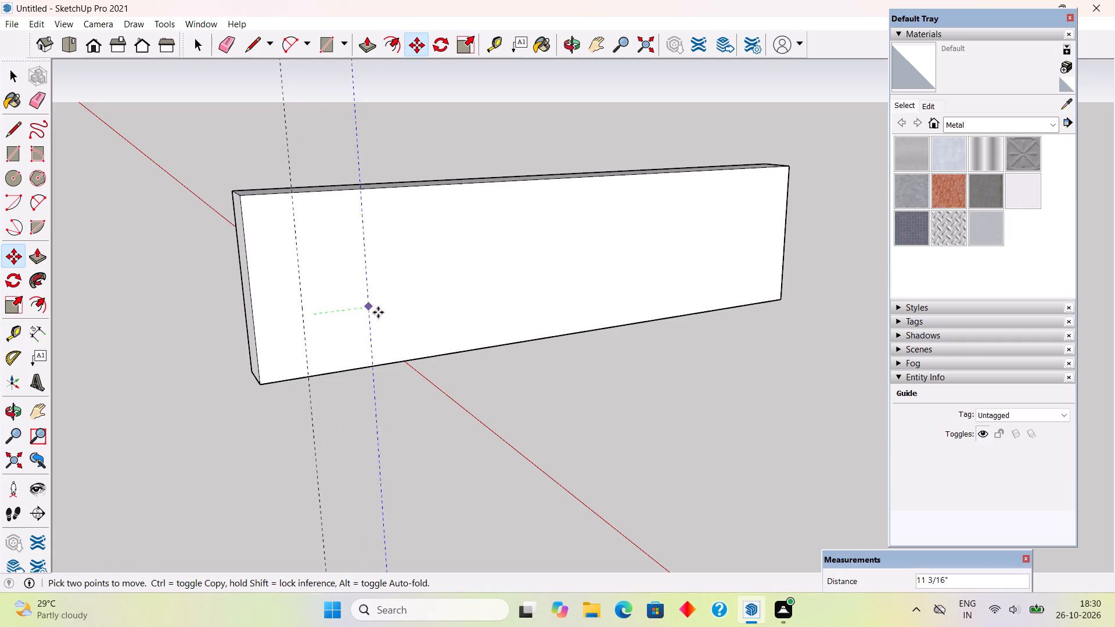
type("2\"")
key("Return")
key("x")
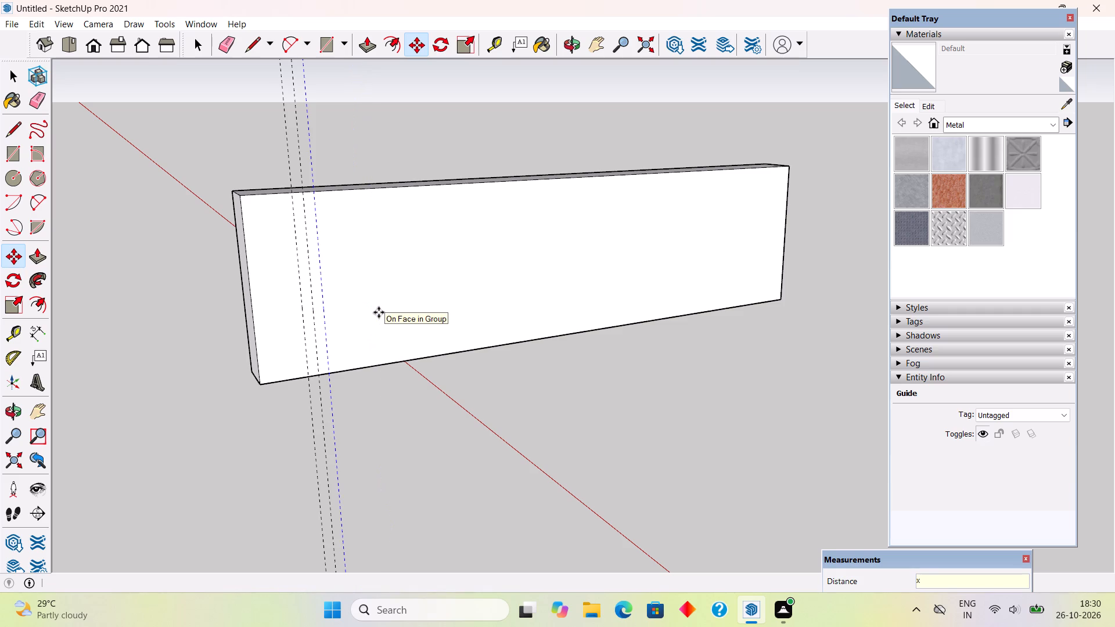
type("60")
key("Return")
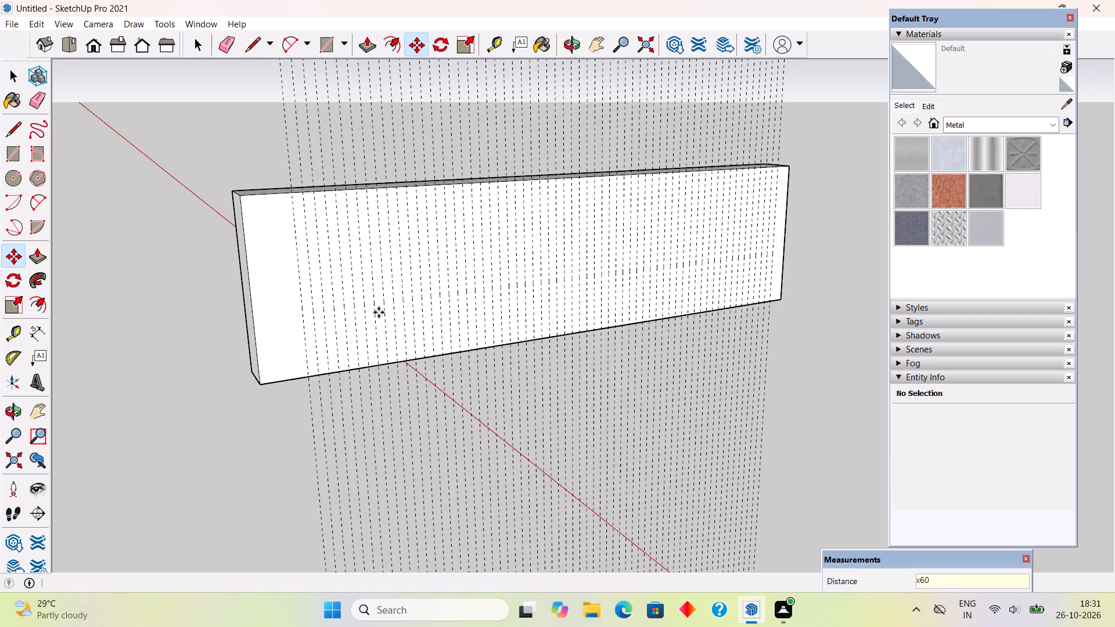
key("space")
Place one more vertical guide 2" beyond the last arrayed guide, toward the wall's far end.
scroll(384, 307, "down", 5)
scroll(741, 237, "up", 5)
scroll(621, 251, "up", 2)
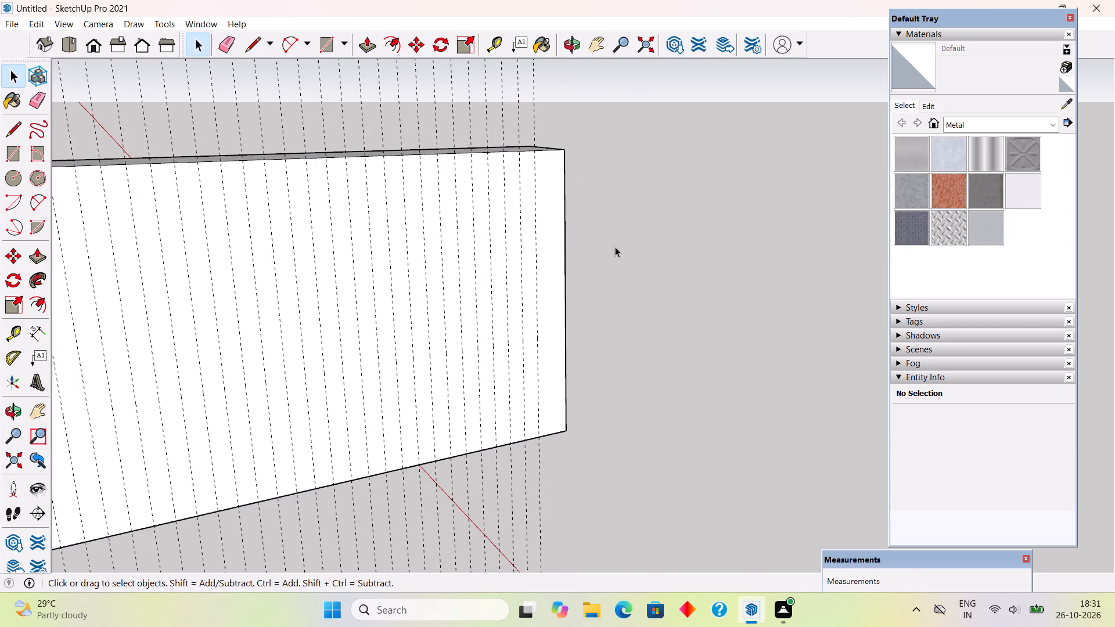
middle_click_drag(551, 240, 521, 240)
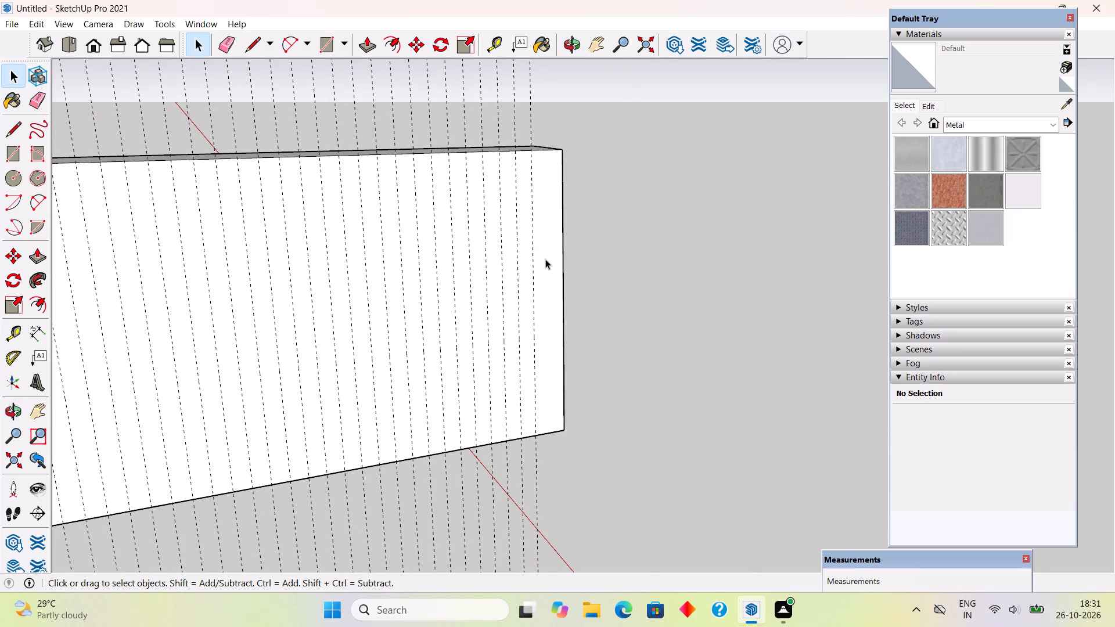
key("t")
left_click(537, 278)
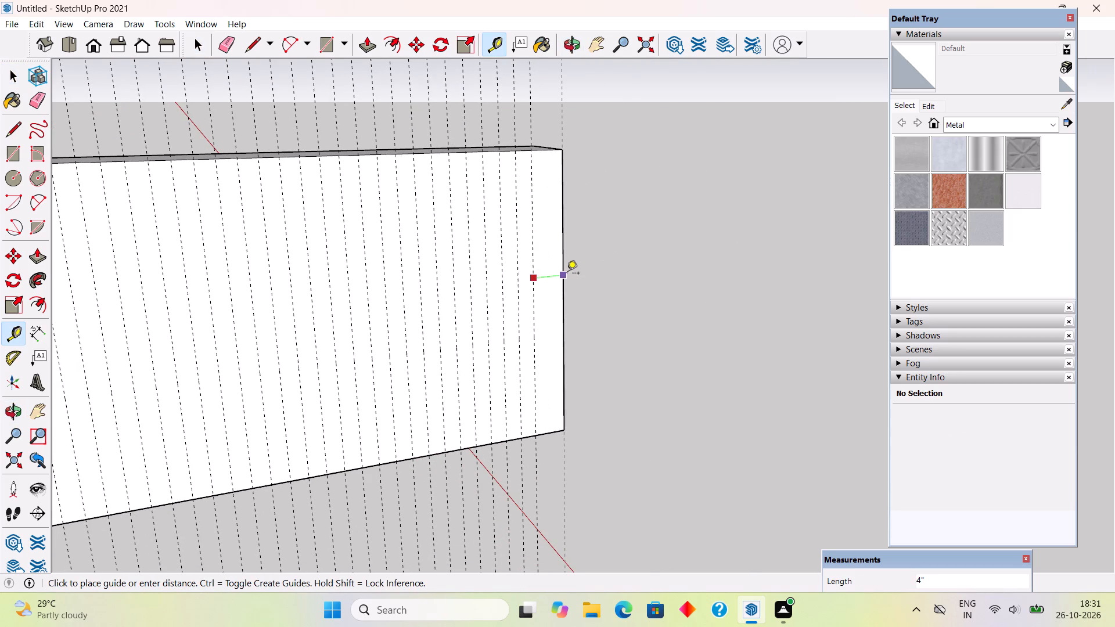
type("2\"")
key("Return")
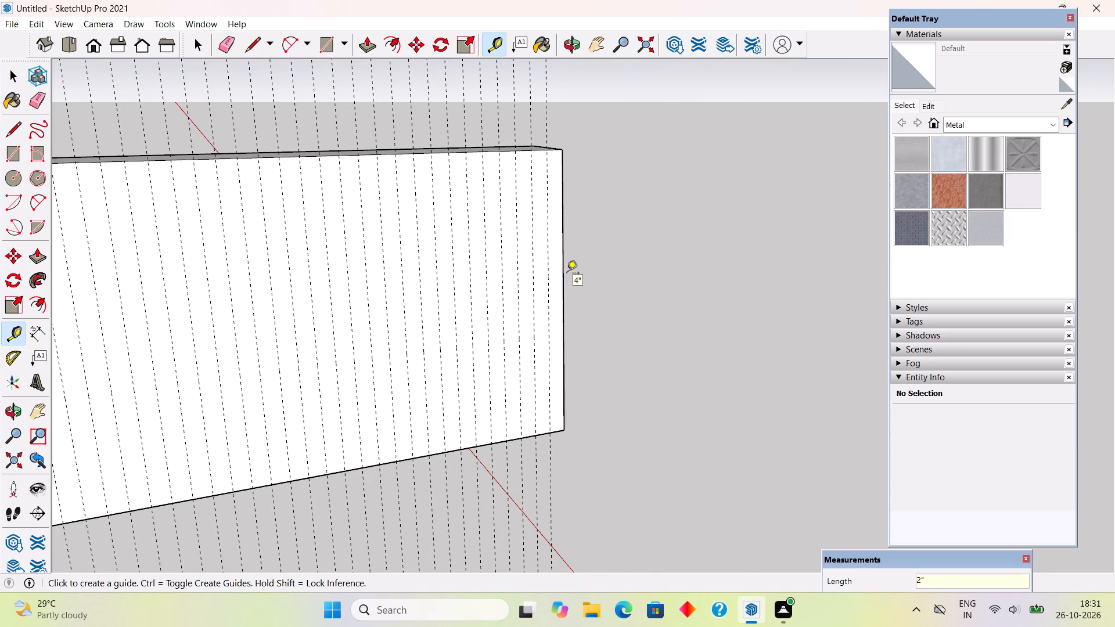
key("space")
Open the parapet group and draw two 2" by 3' rectangles between the guides, starting at the first guide and leaving a 2" gap.
scroll(567, 274, "down", 10)
scroll(332, 414, "up", 3)
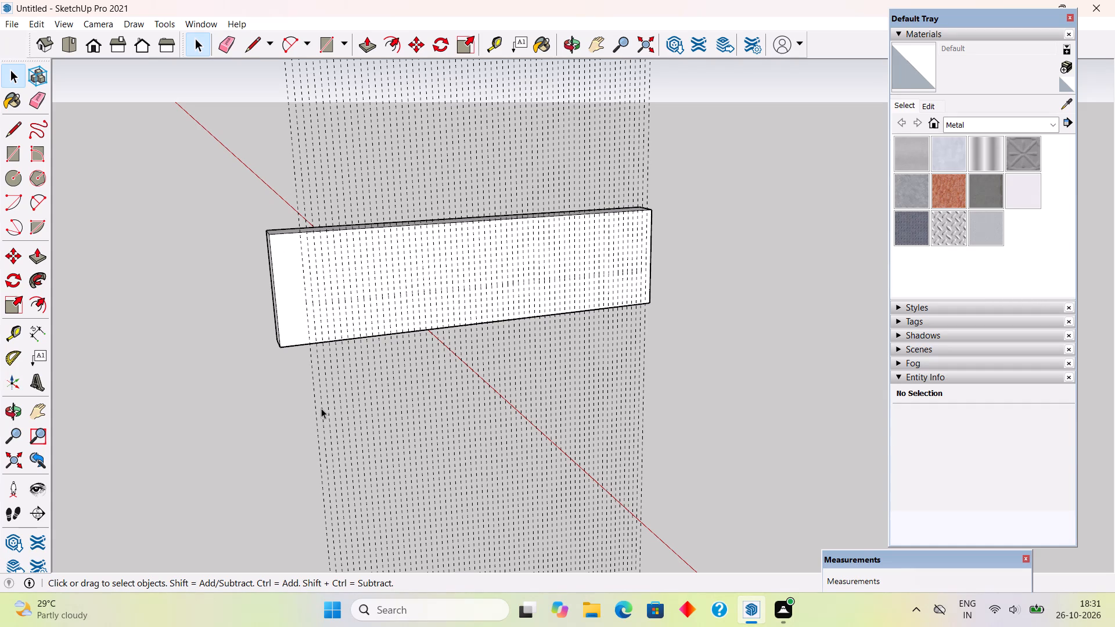
scroll(308, 275, "up", 5)
triple_click(278, 296)
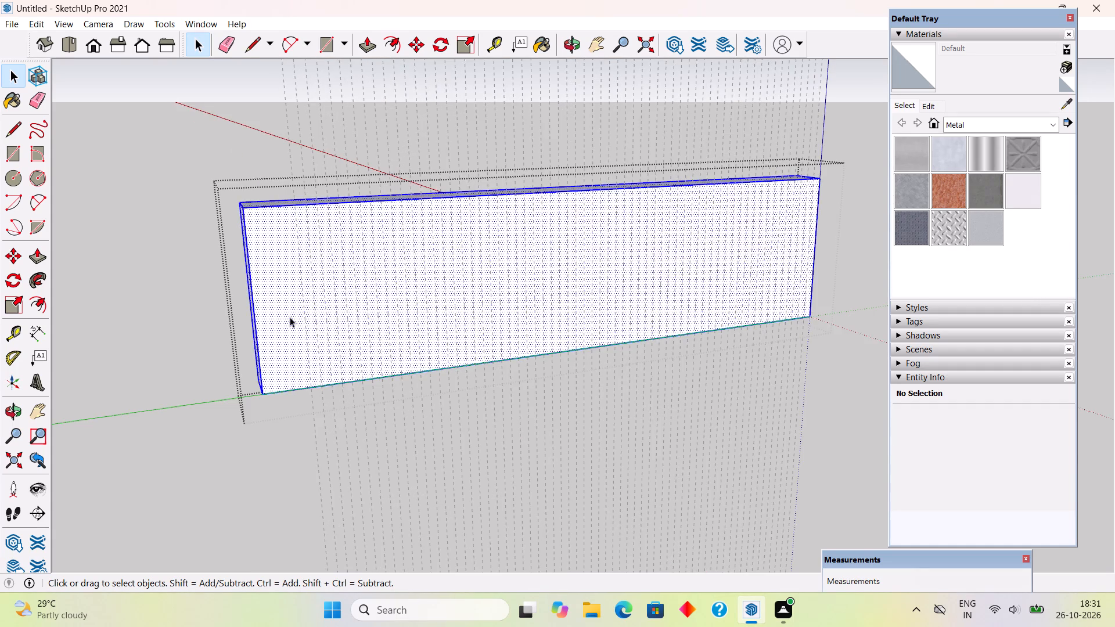
scroll(501, 376, "up", 2)
middle_click_drag(509, 363, 513, 332)
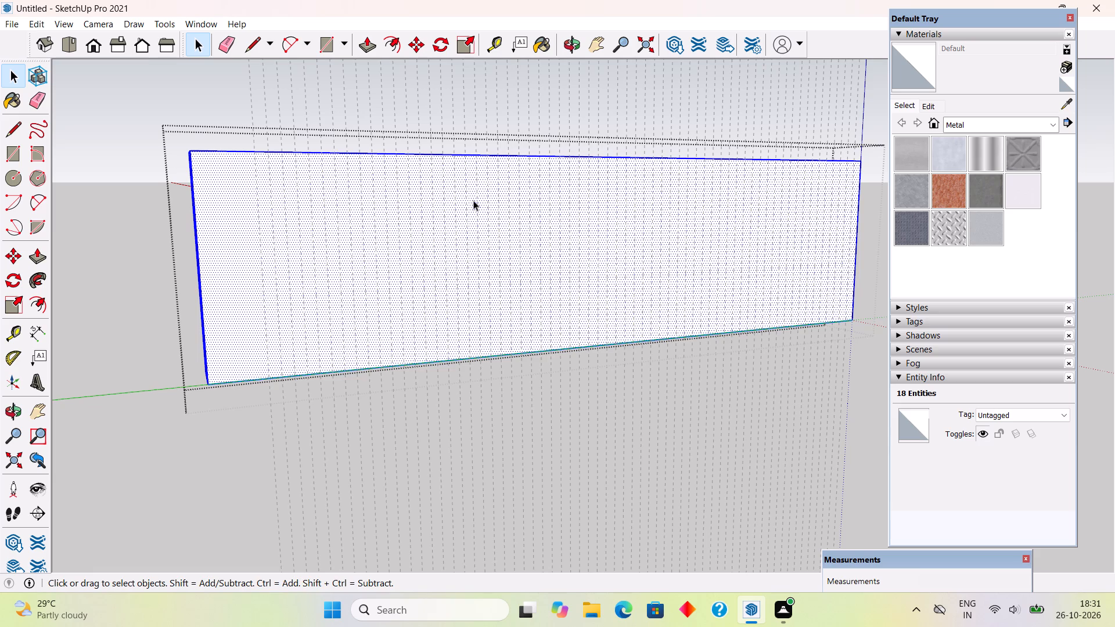
key("r")
left_click(253, 155)
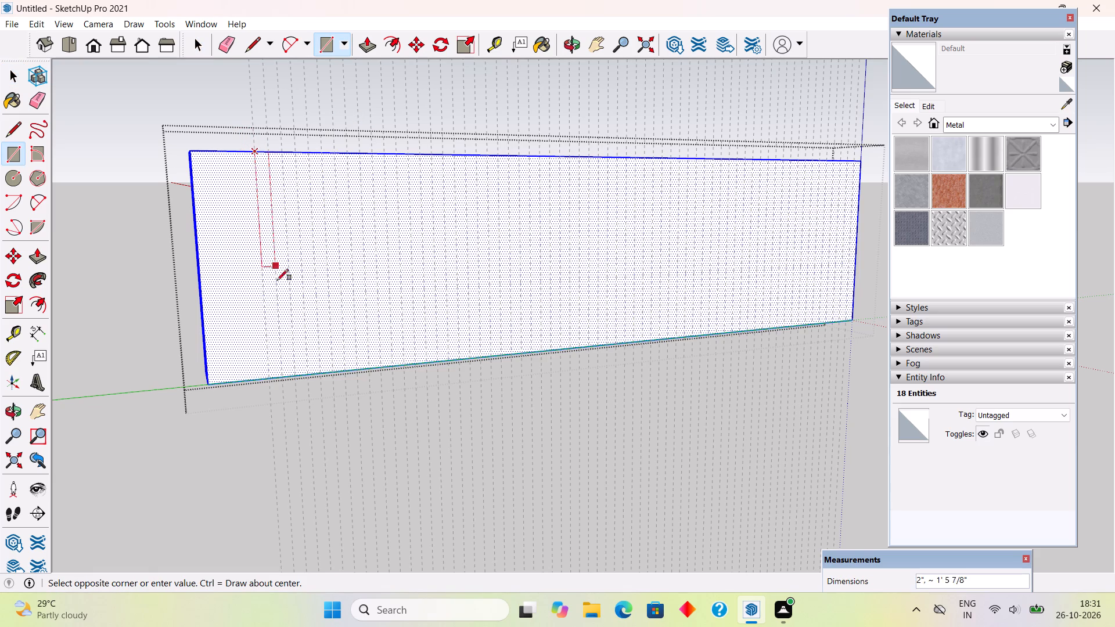
left_click(283, 373)
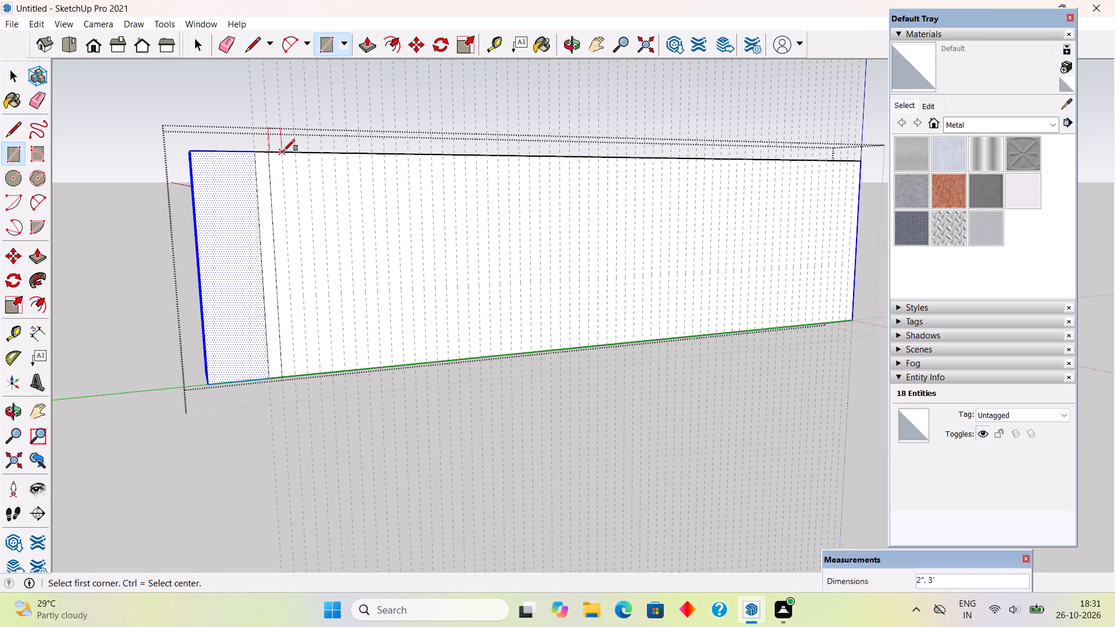
left_click(283, 151)
left_click(306, 373)
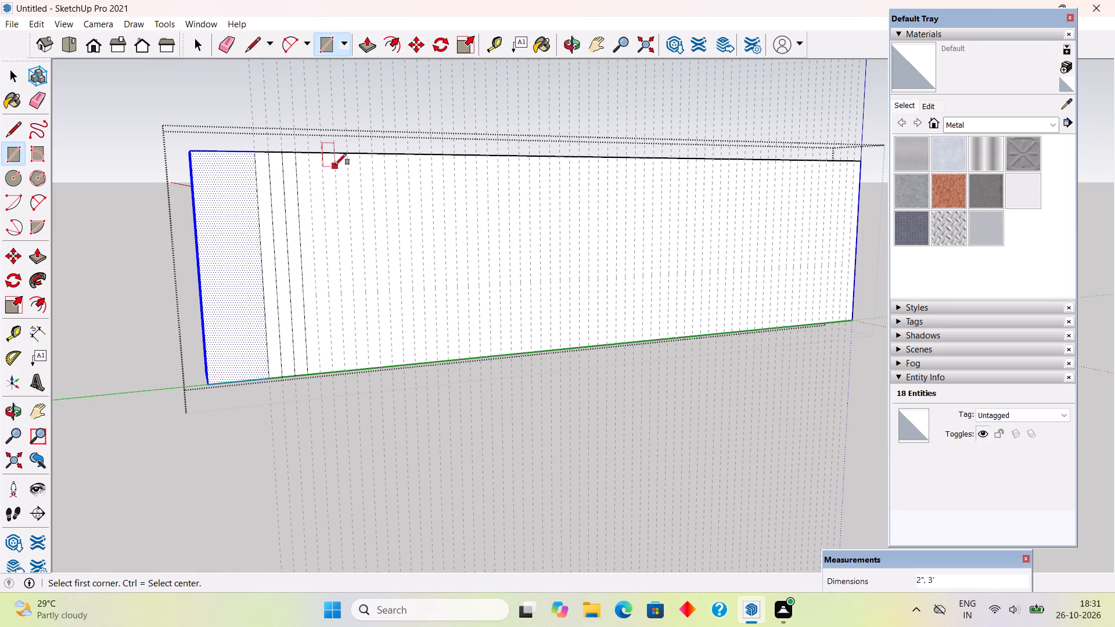
Draw four more full-height 2" by 3' rectangles in alternate guide bays, continuing along the outer face.
left_click(313, 156)
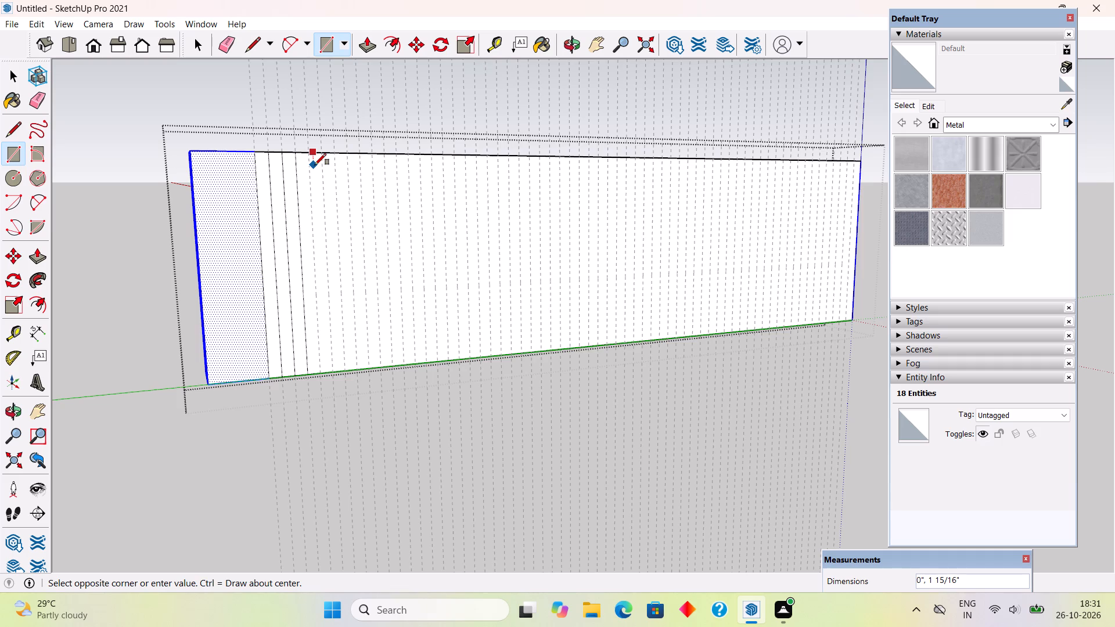
key("r")
scroll(311, 154, "up", 5)
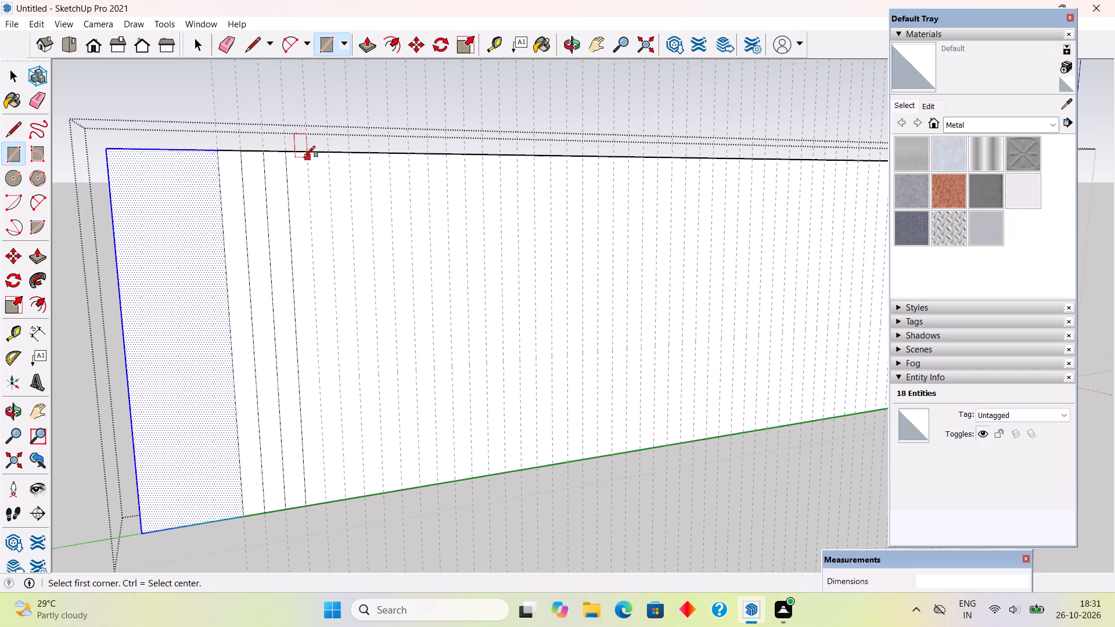
left_click(308, 155)
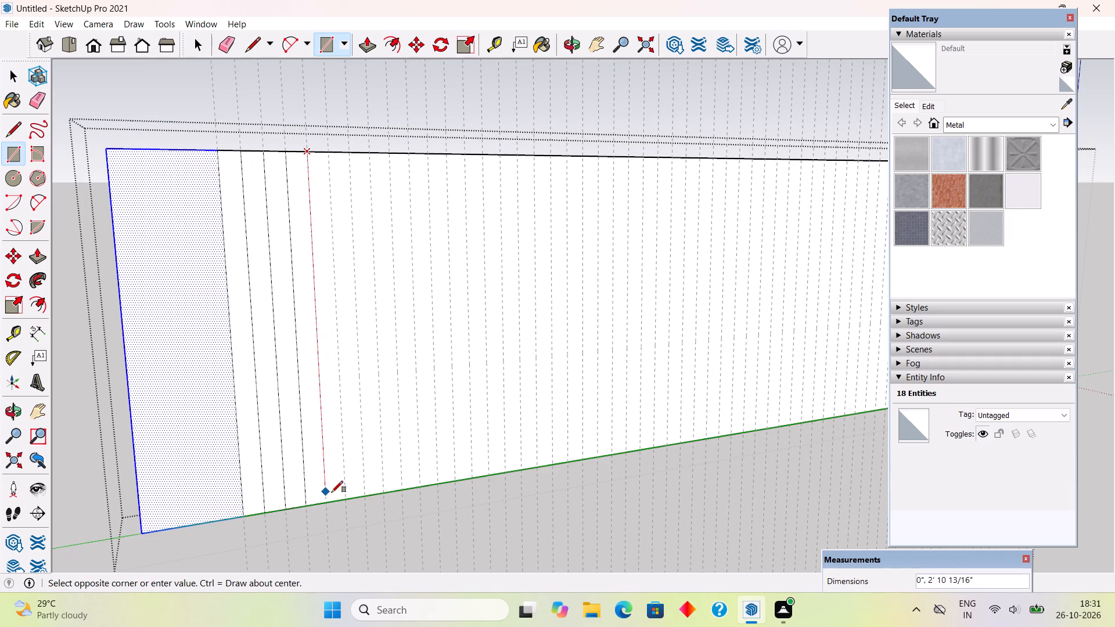
left_click(349, 499)
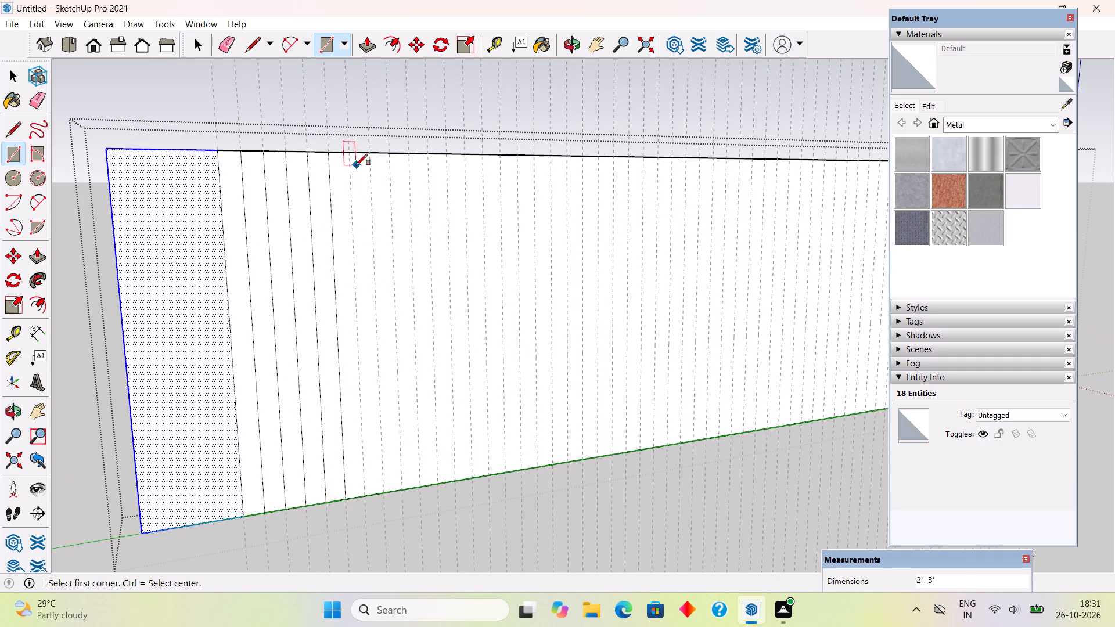
left_click(351, 154)
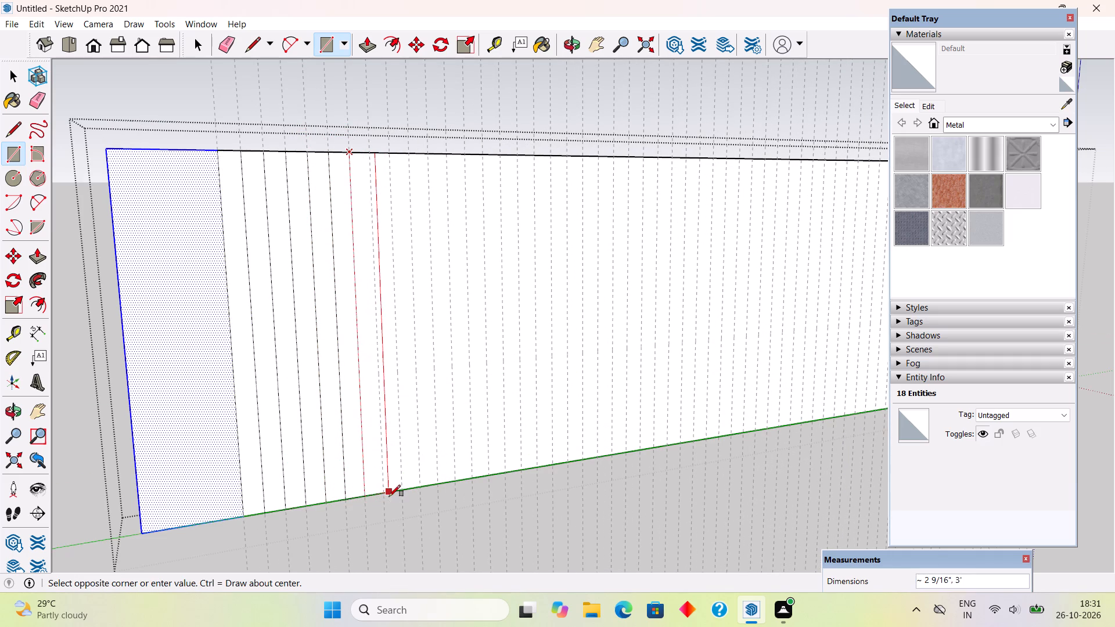
left_click(384, 493)
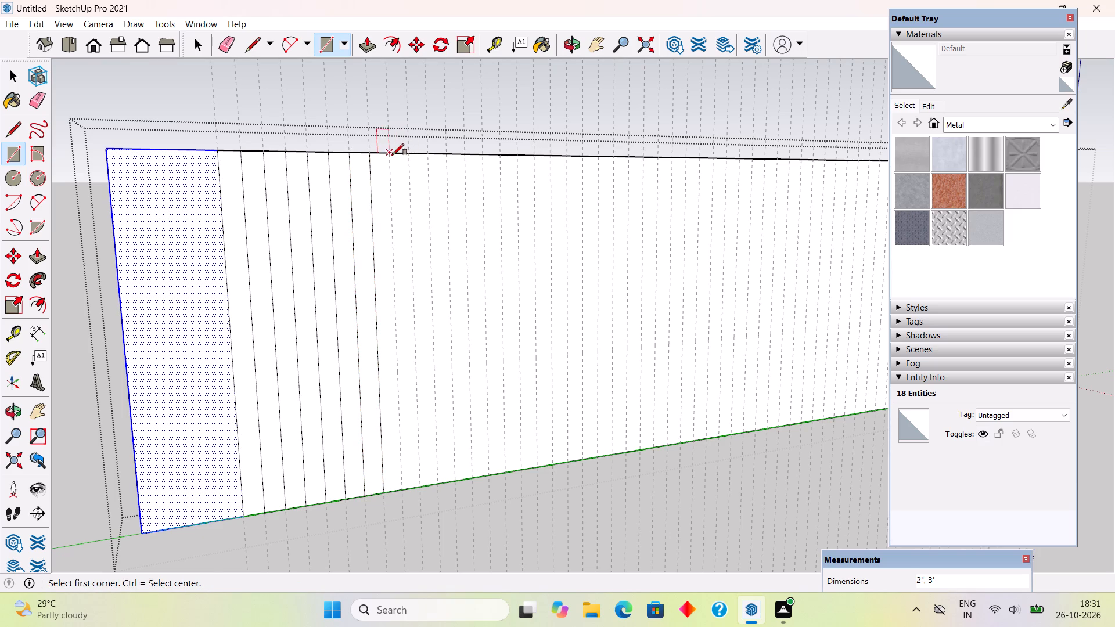
left_click(390, 155)
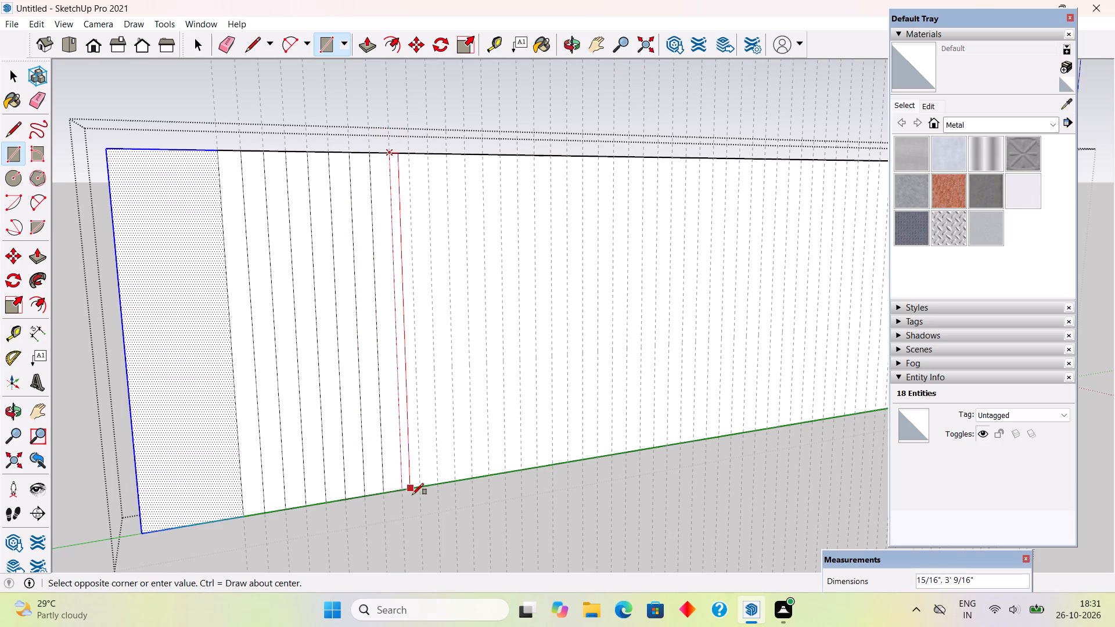
left_click(422, 485)
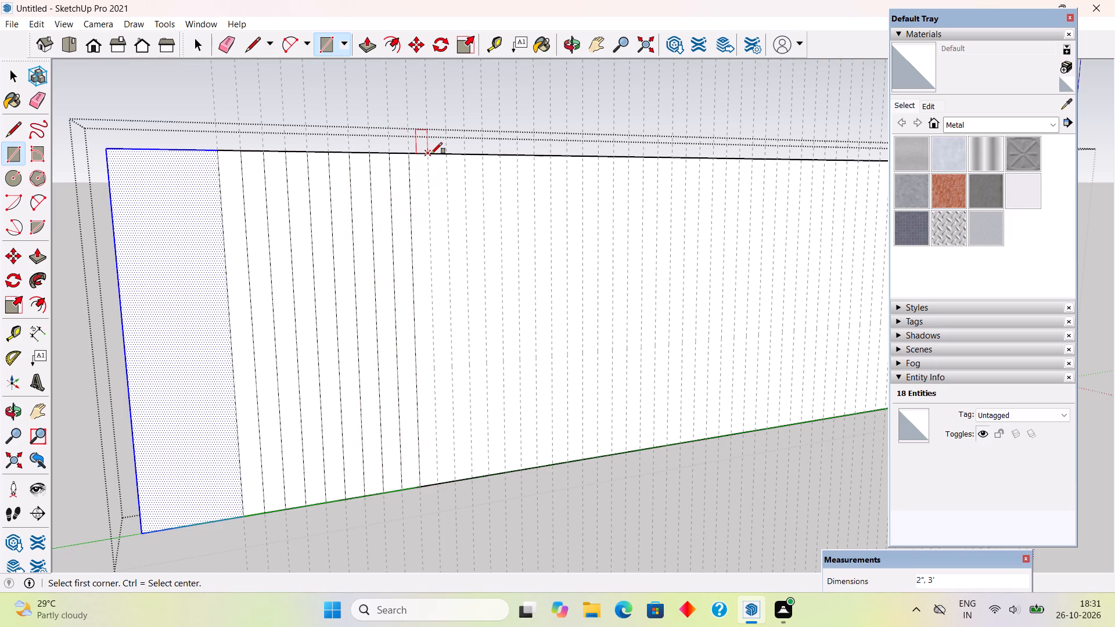
left_click(431, 154)
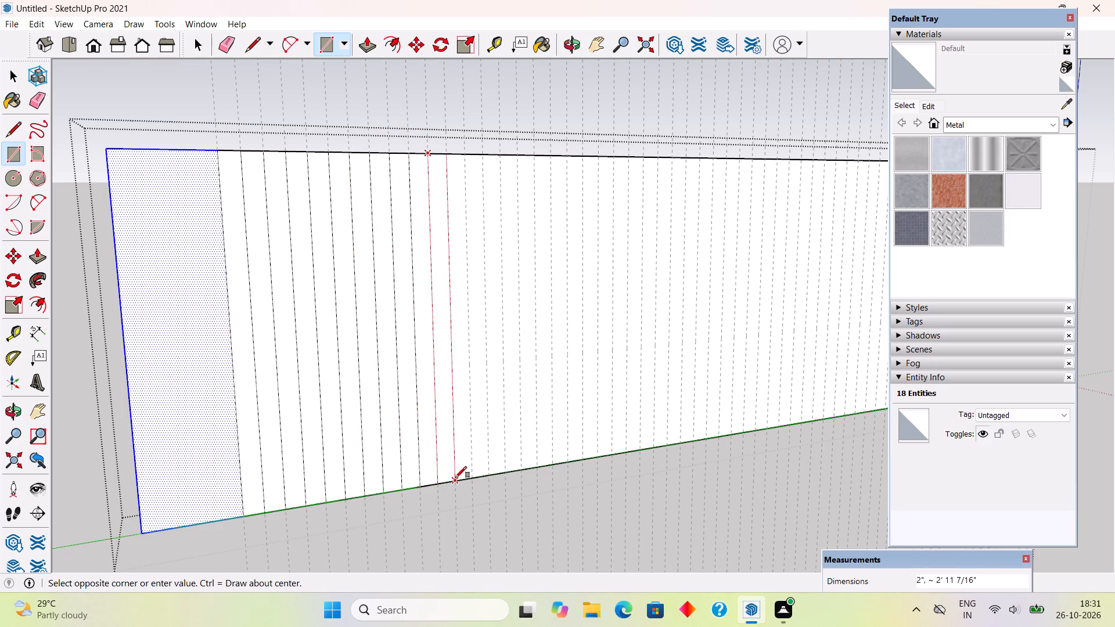
left_click(455, 480)
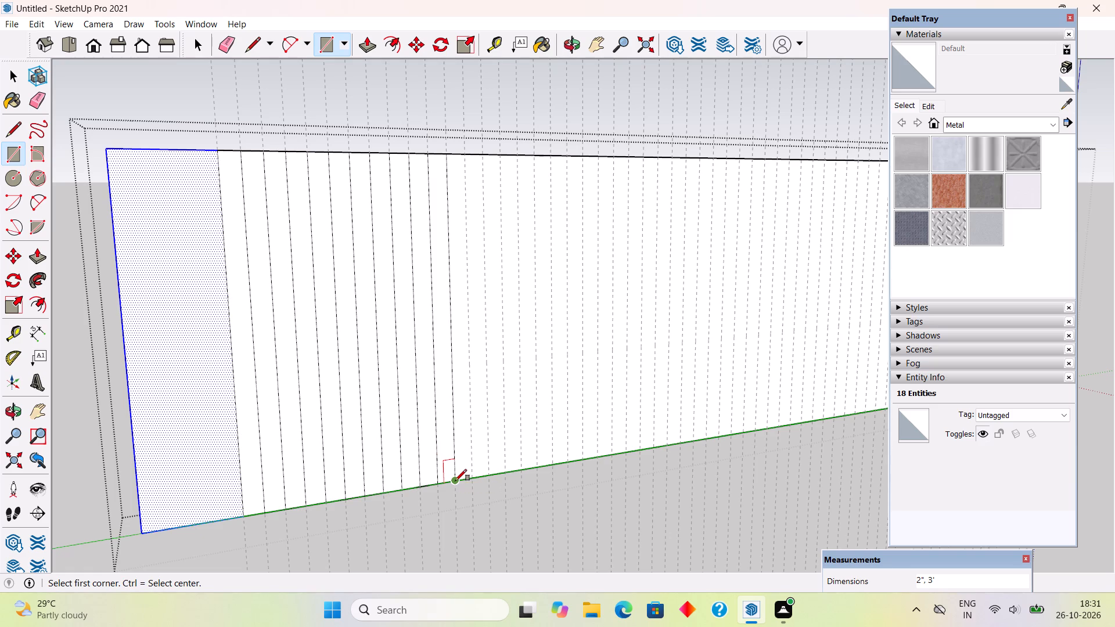
Draw another four 2" by 3' rectangles in the following alternate guide bays, keeping 2" gaps between them.
left_click(466, 154)
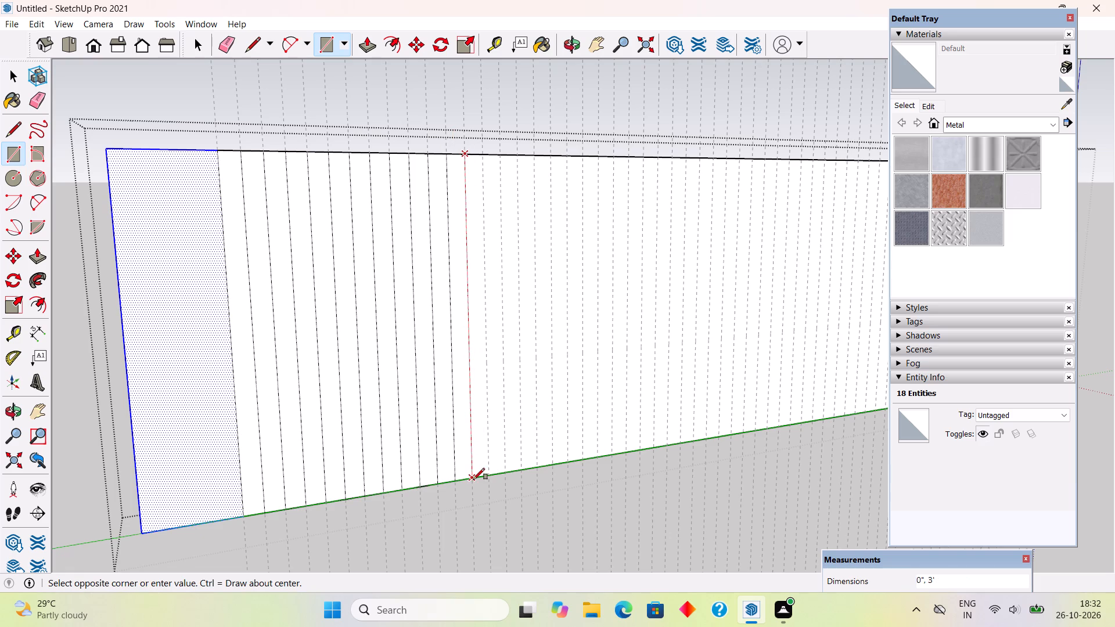
left_click(488, 477)
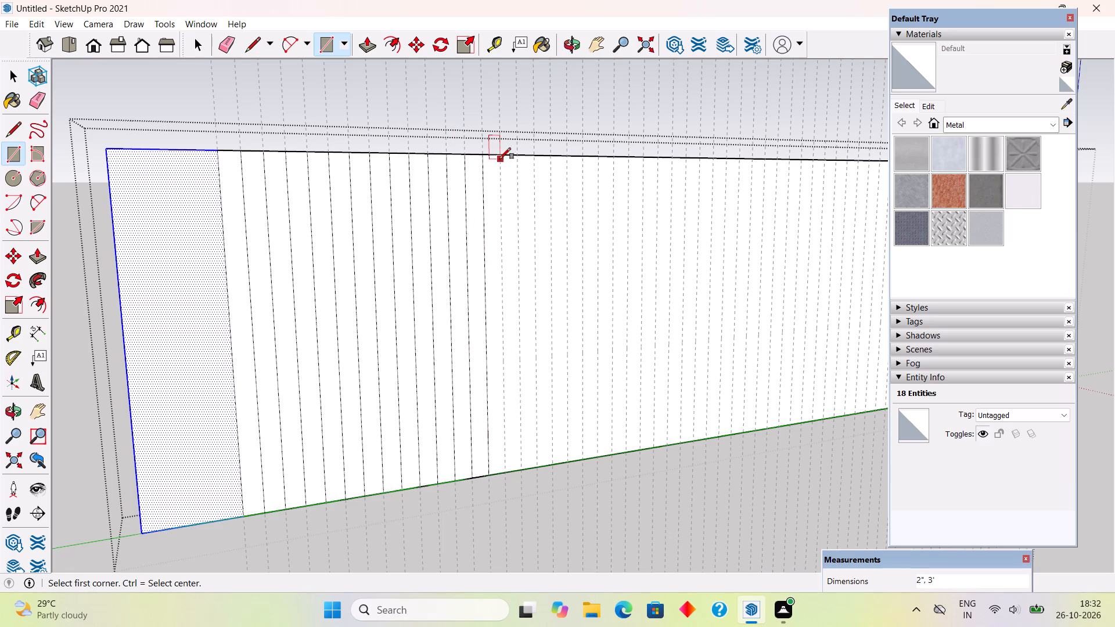
left_click(500, 157)
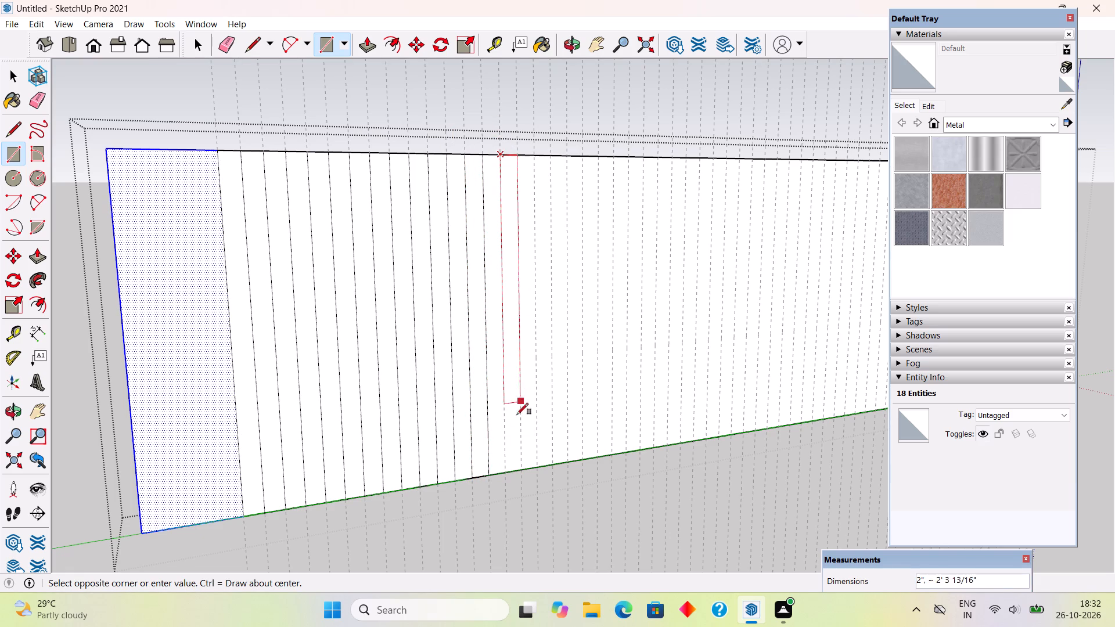
left_click(521, 470)
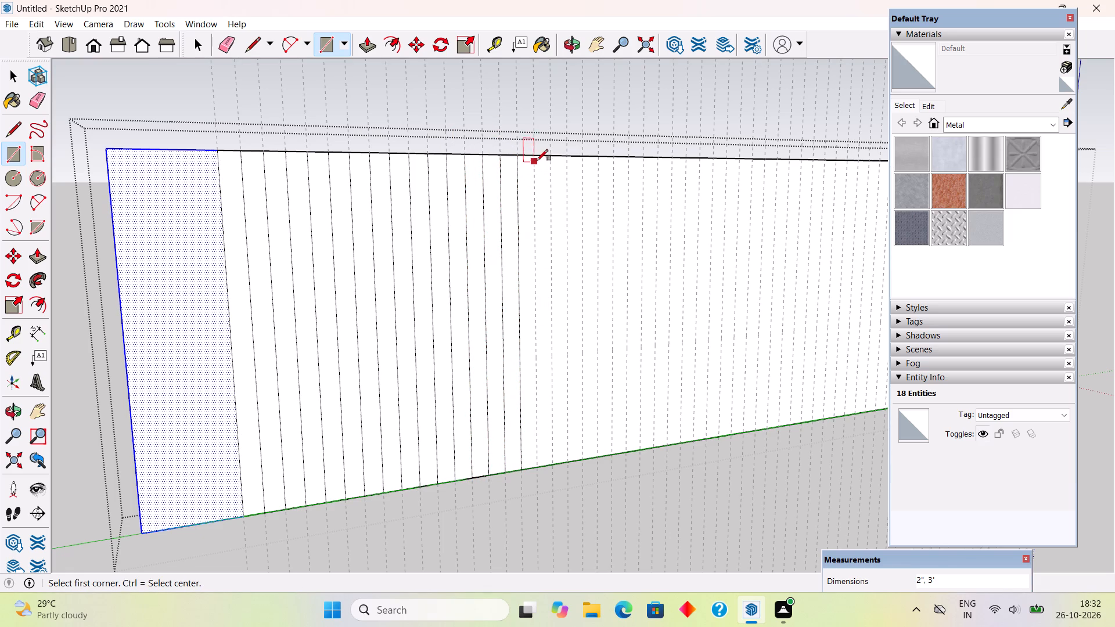
left_click(537, 159)
left_click(555, 467)
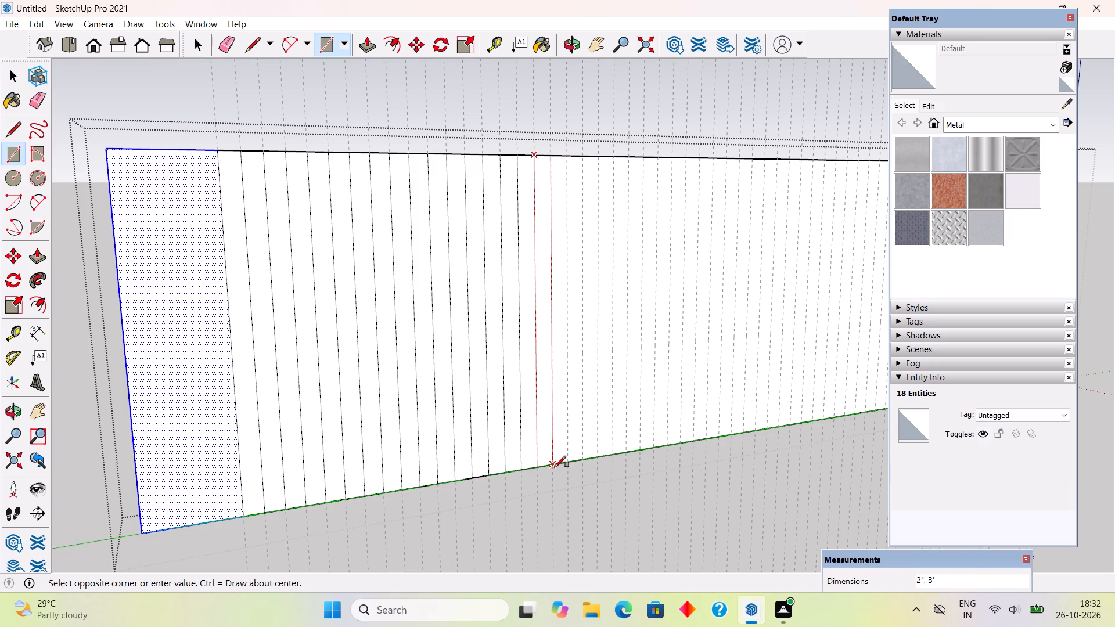
left_click(567, 156)
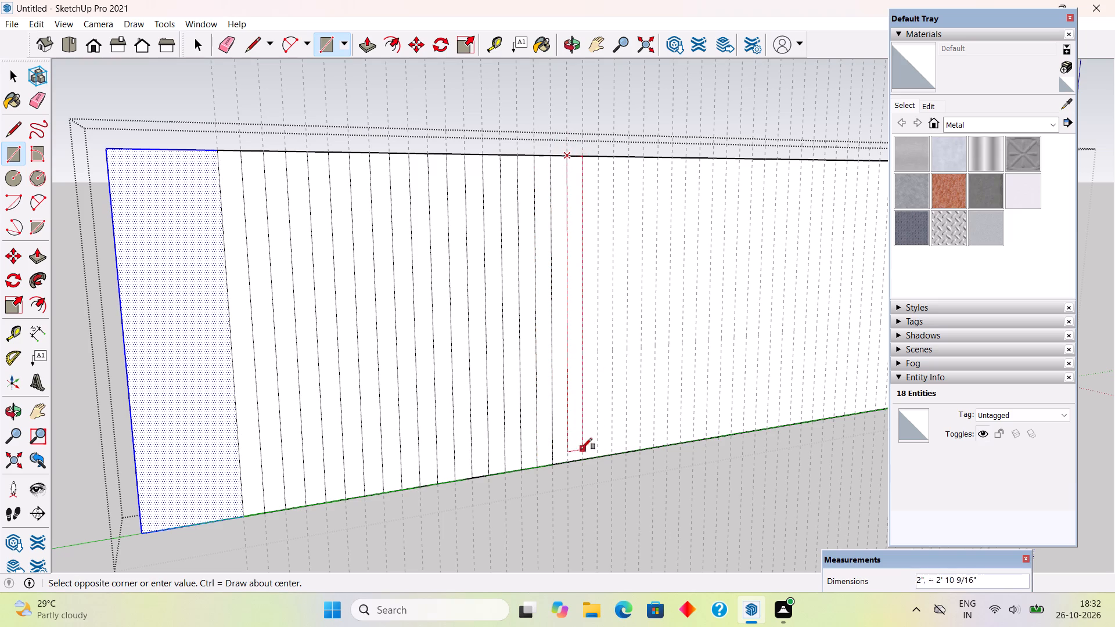
left_click(584, 460)
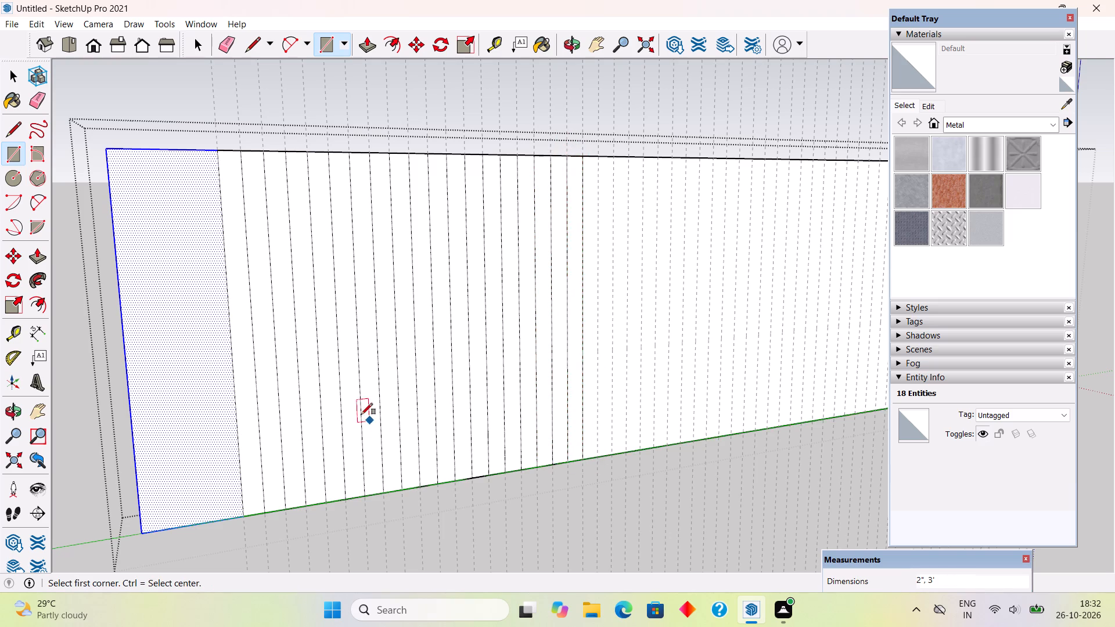
Draw five more full-height 2" by 3' rectangles in alternate guide bays, continuing along the parapet's outer face with 2" gaps.
scroll(359, 415, "down", 6)
scroll(780, 372, "up", 4)
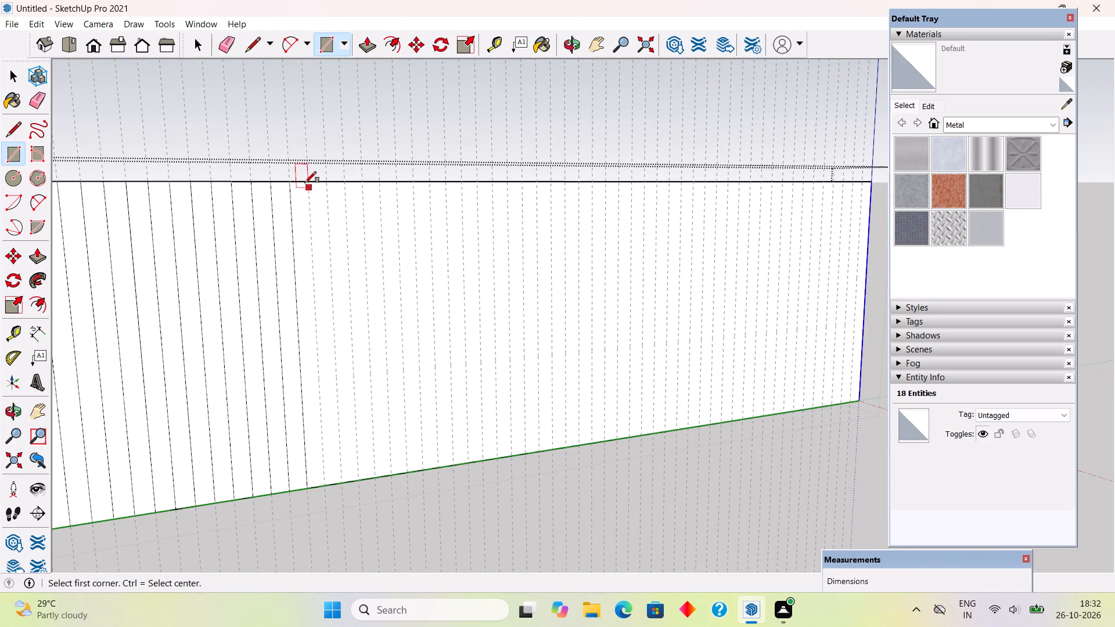
left_click(308, 184)
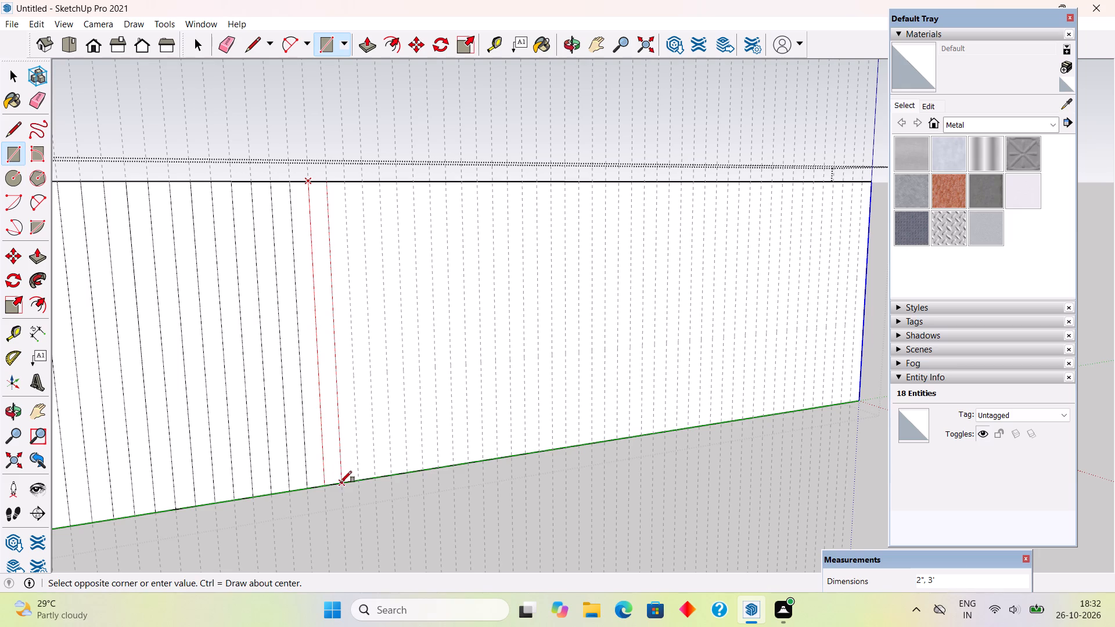
left_click(340, 482)
left_click(341, 183)
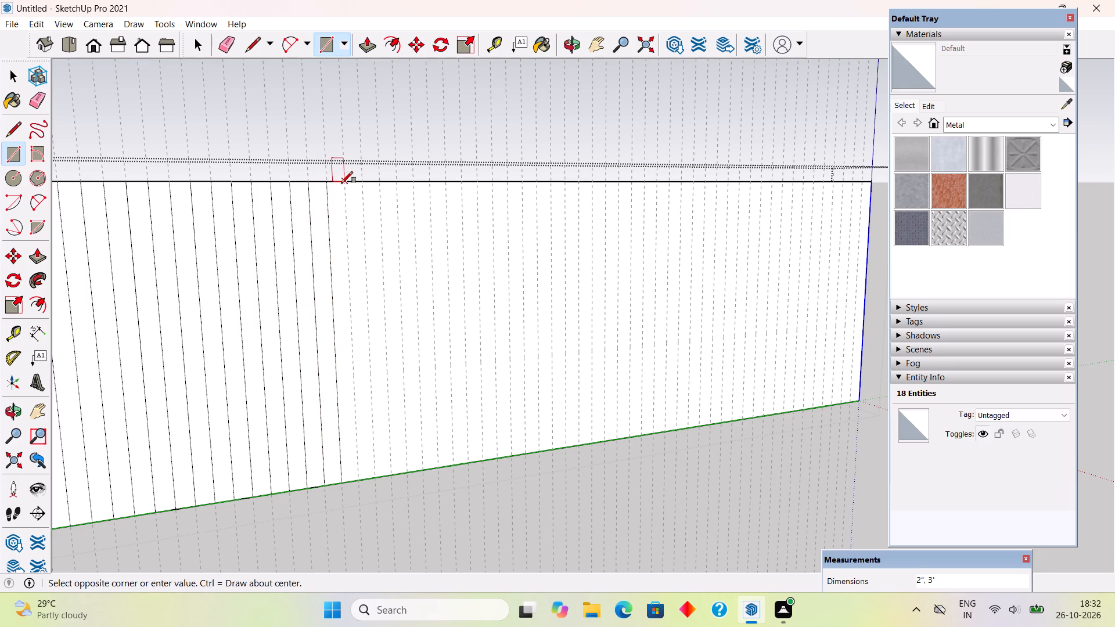
left_click(373, 477)
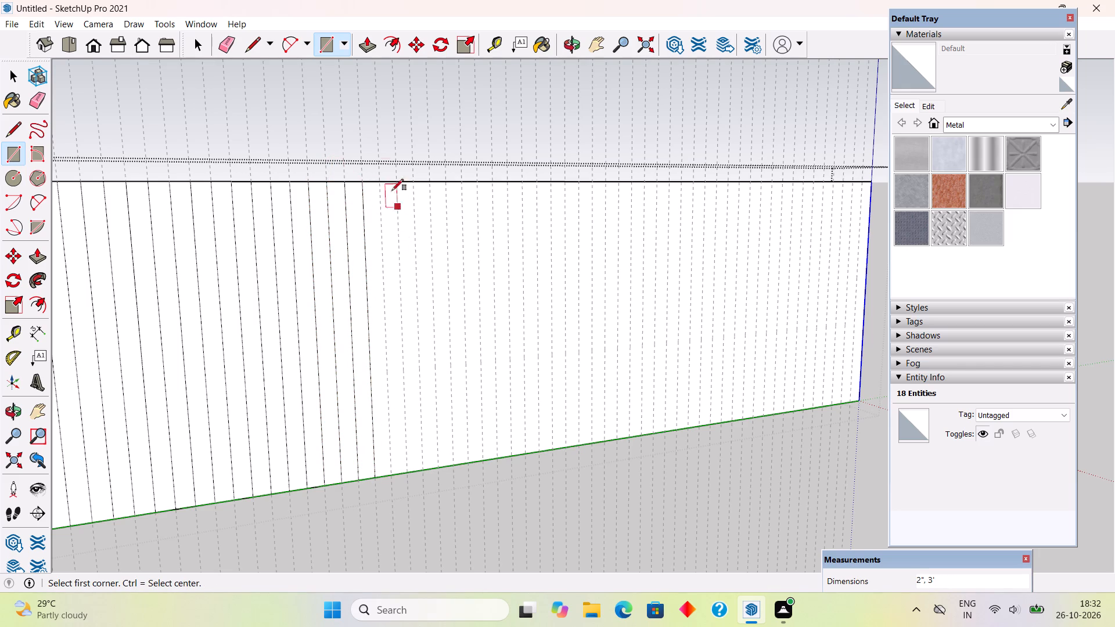
left_click(379, 183)
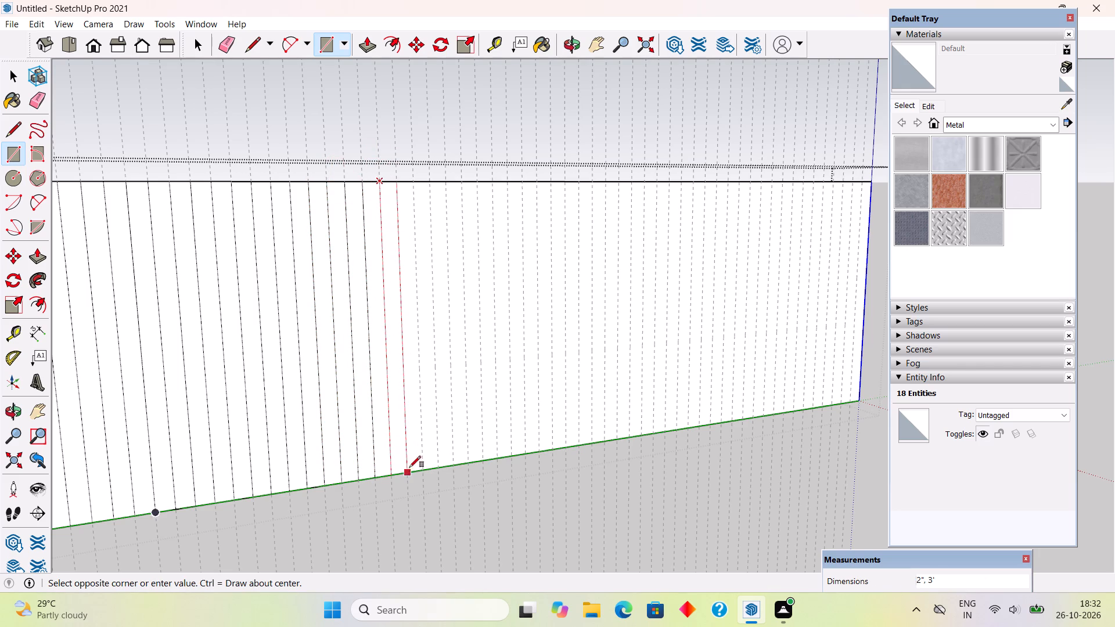
left_click(409, 474)
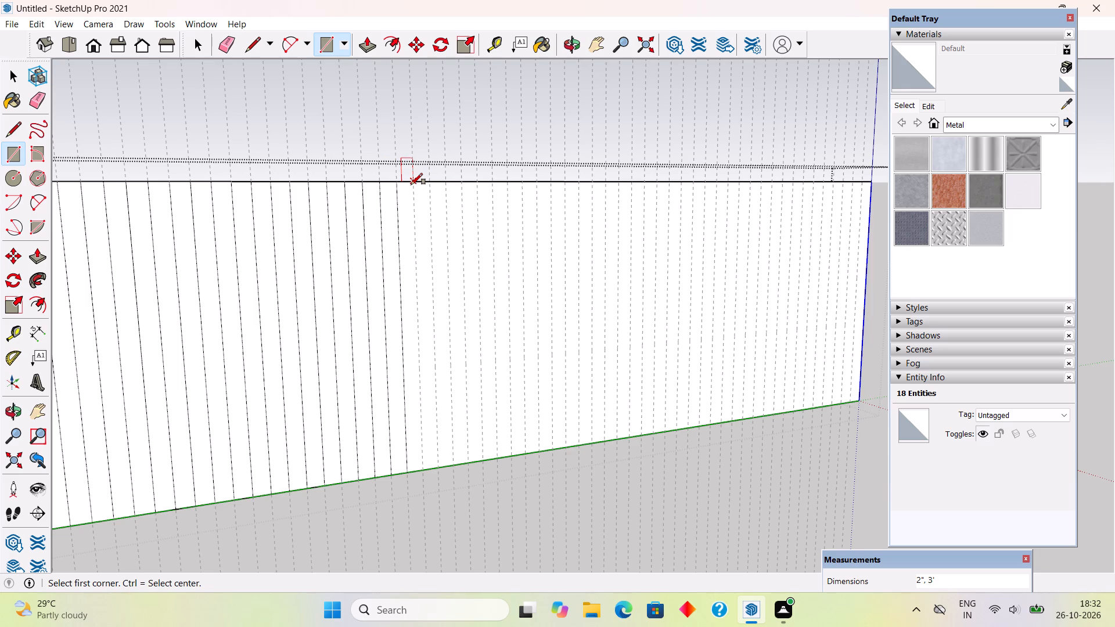
left_click(412, 185)
left_click(440, 467)
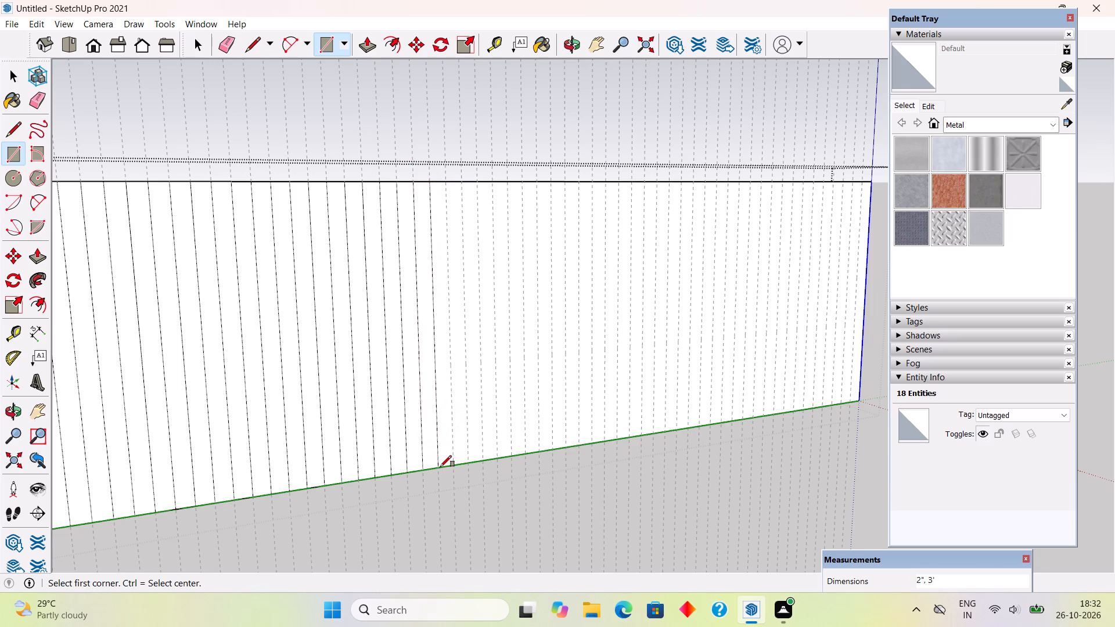
left_click(447, 182)
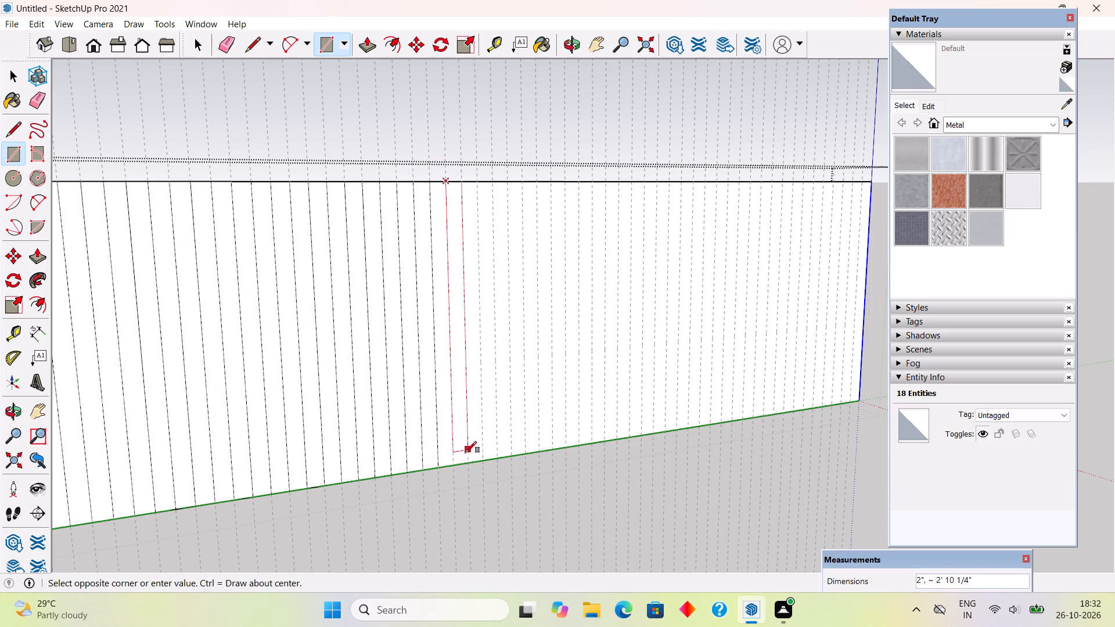
left_click(467, 464)
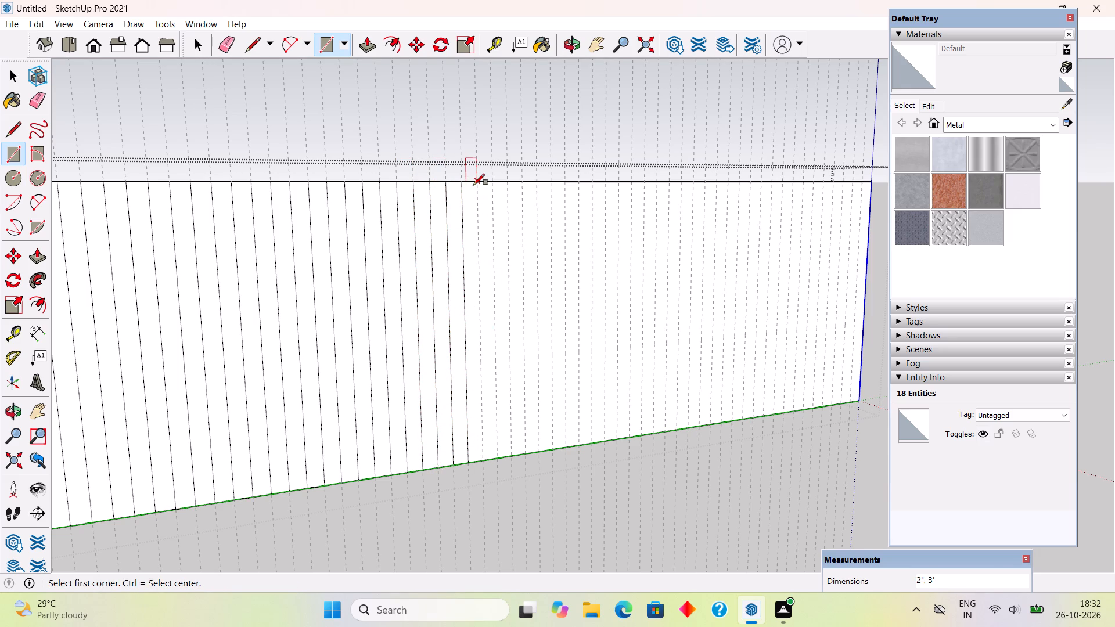
Draw another six 2" by 3' rectangles in the following alternate guide bays, from the face's top edge to its bottom edge.
left_click(473, 185)
left_click(499, 460)
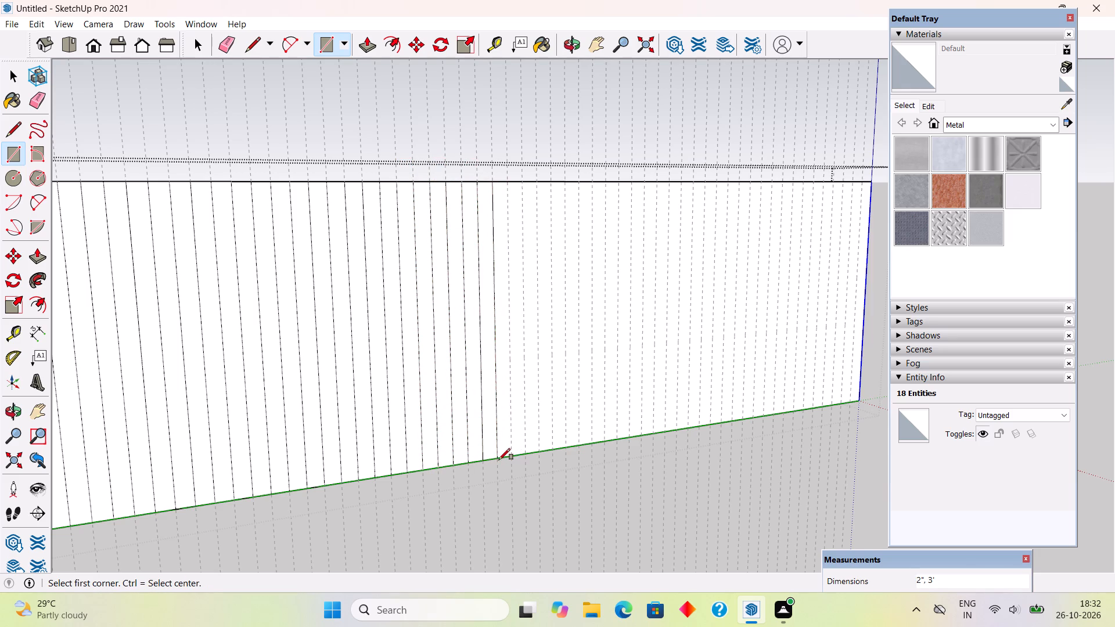
left_click(510, 181)
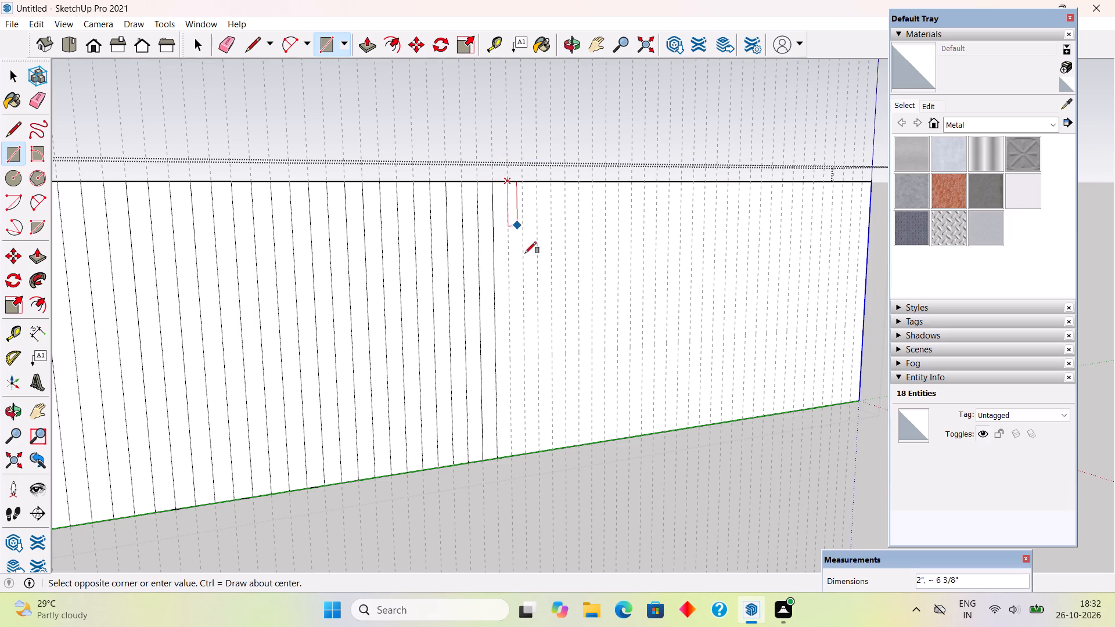
left_click(524, 452)
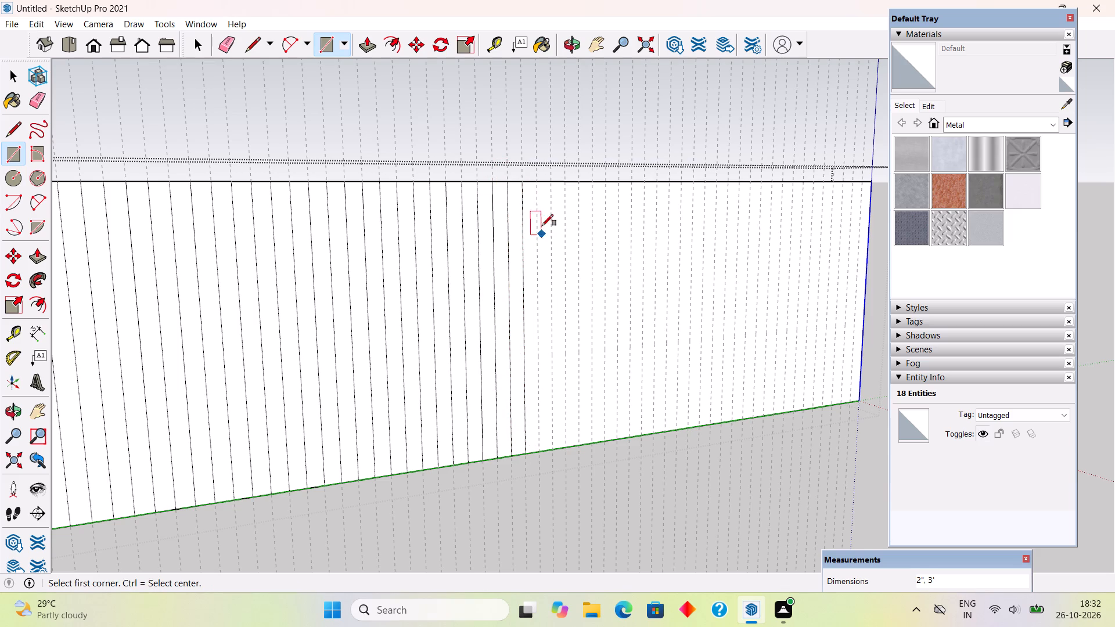
left_click(535, 182)
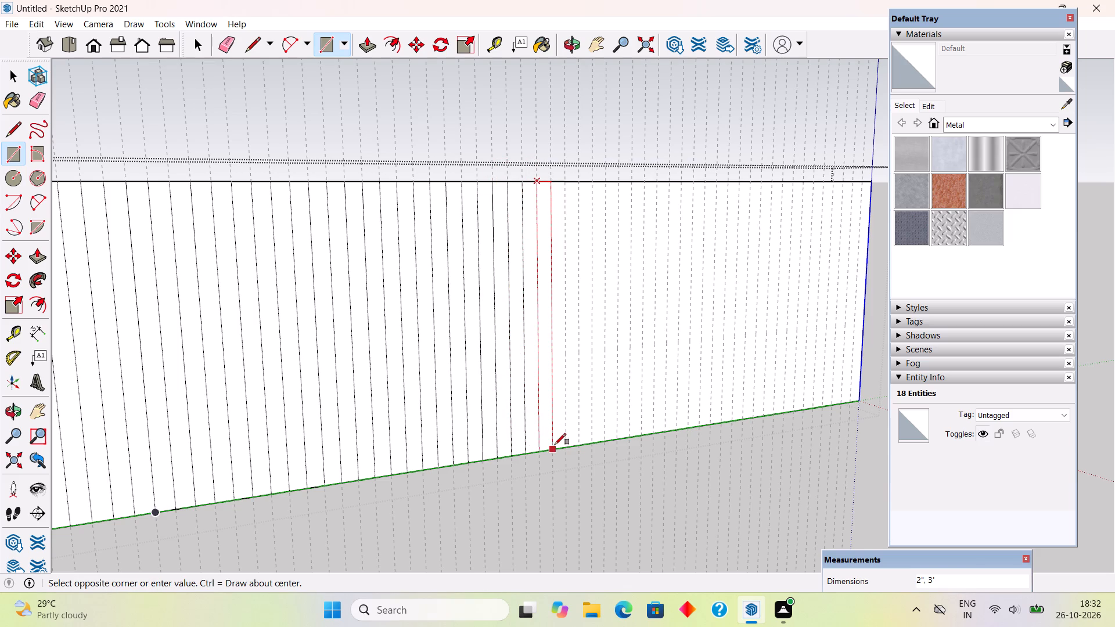
left_click(555, 445)
left_click(563, 185)
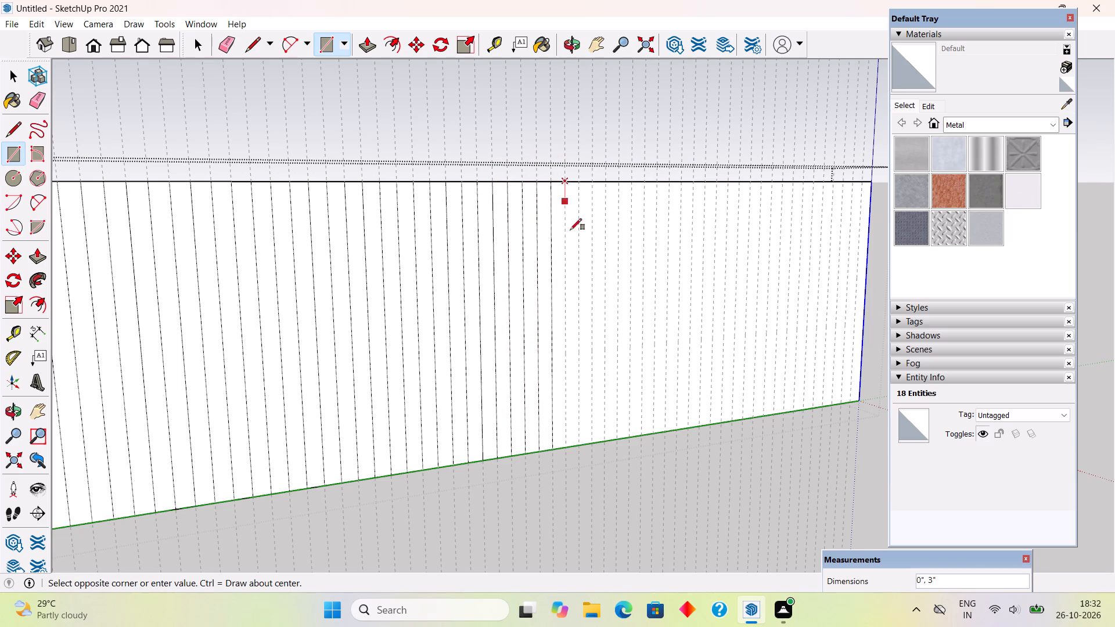
left_click(580, 446)
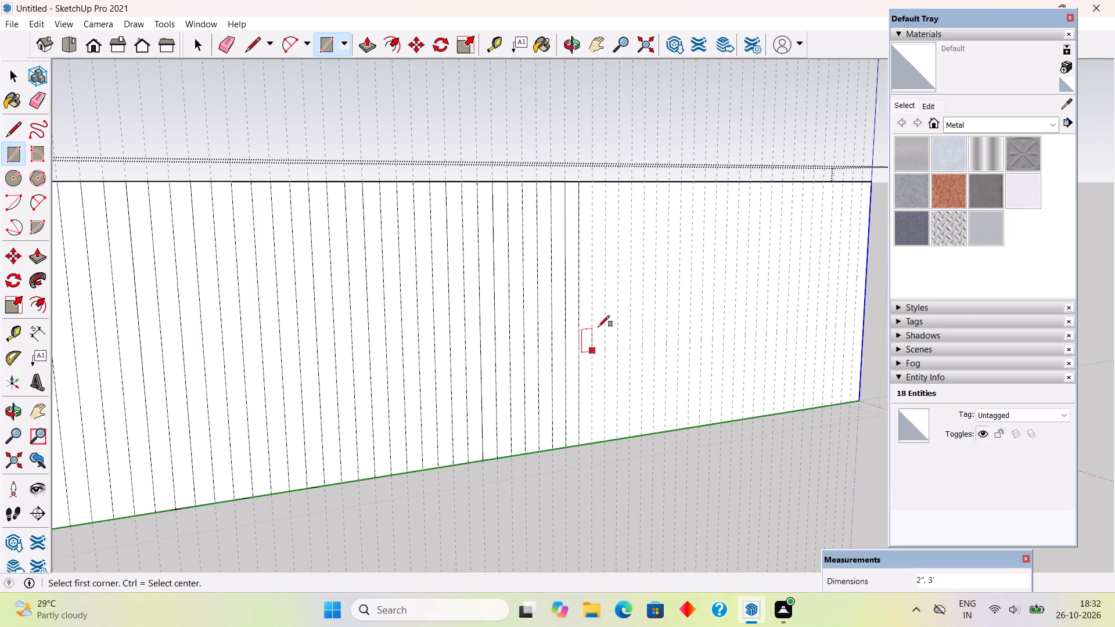
left_click(591, 185)
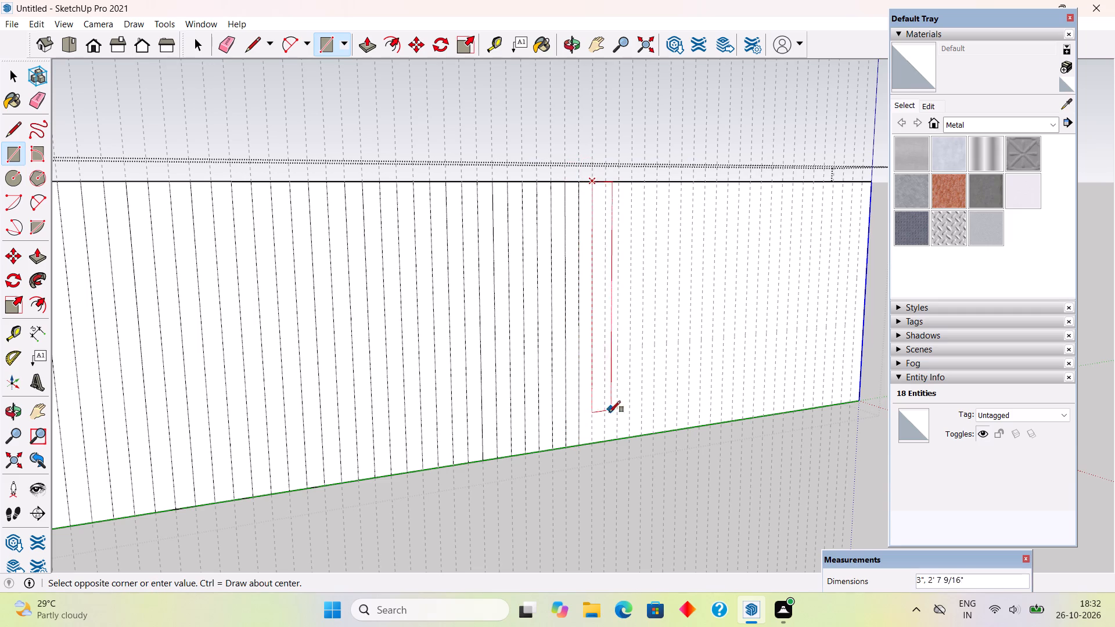
left_click(603, 441)
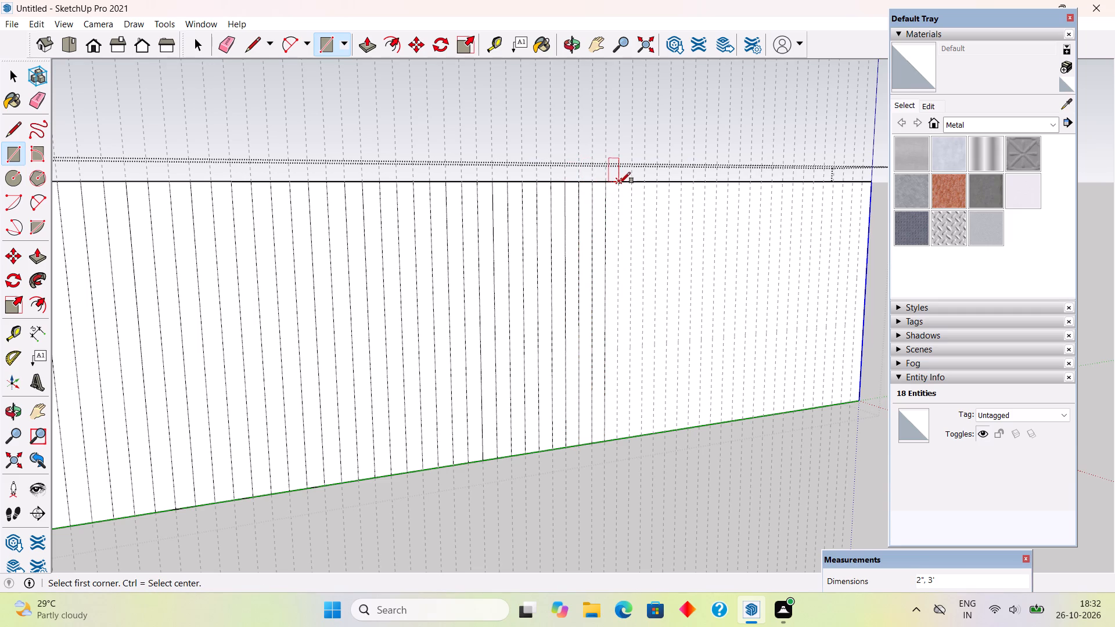
left_click(619, 182)
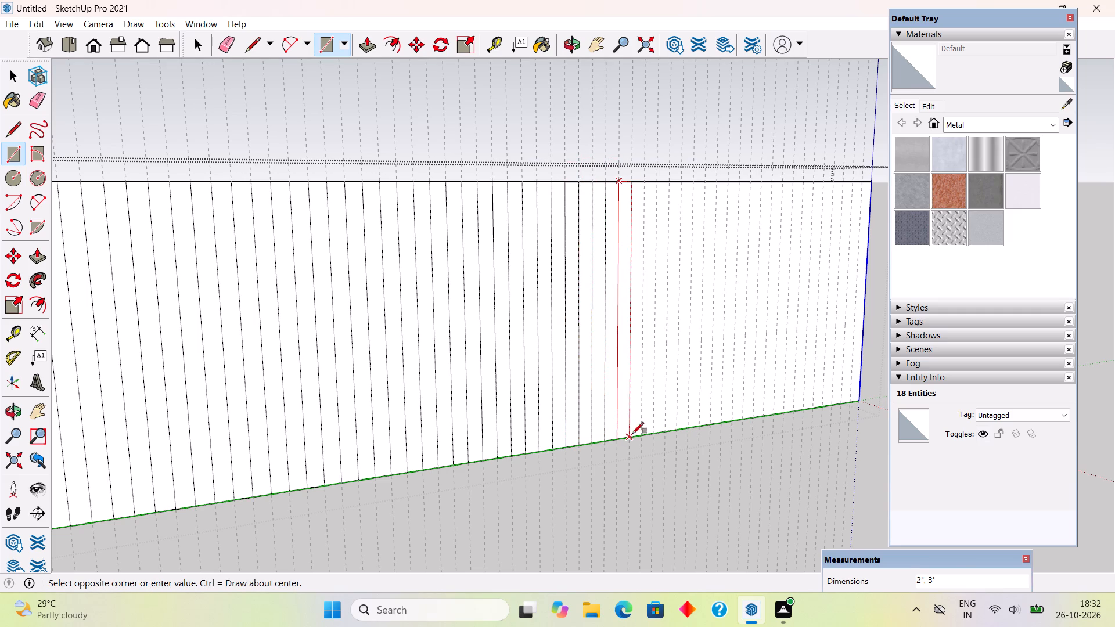
left_click(632, 434)
Draw four more 2" by 3' rectangles in the next alternate guide bays toward the wall's far end, keeping the 2" gaps.
scroll(505, 409, "down", 5)
scroll(715, 367, "up", 6)
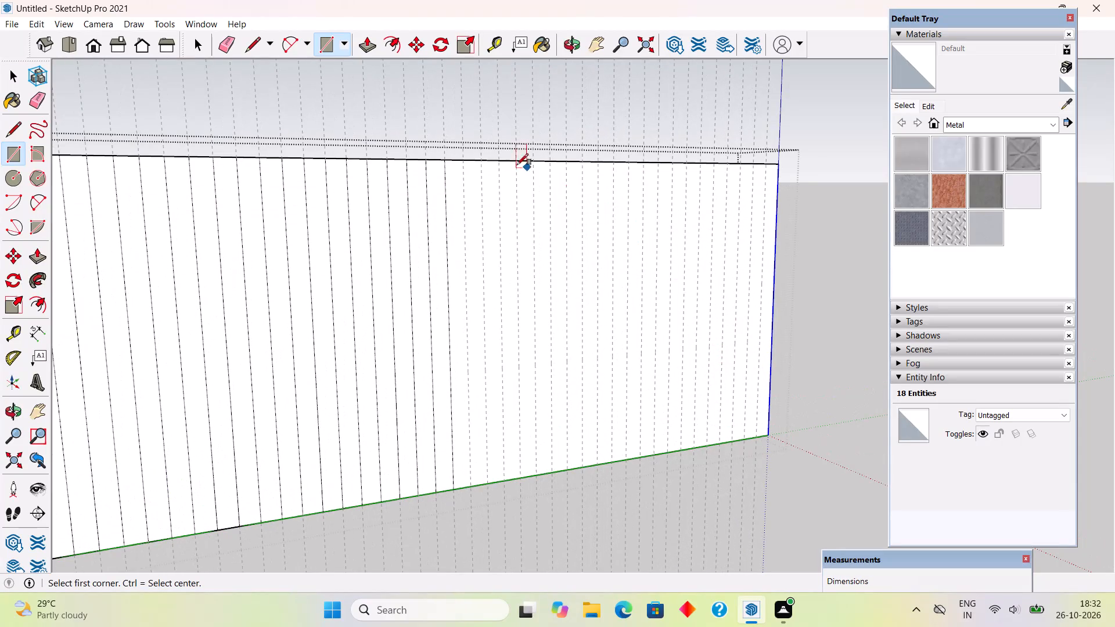
left_click(461, 163)
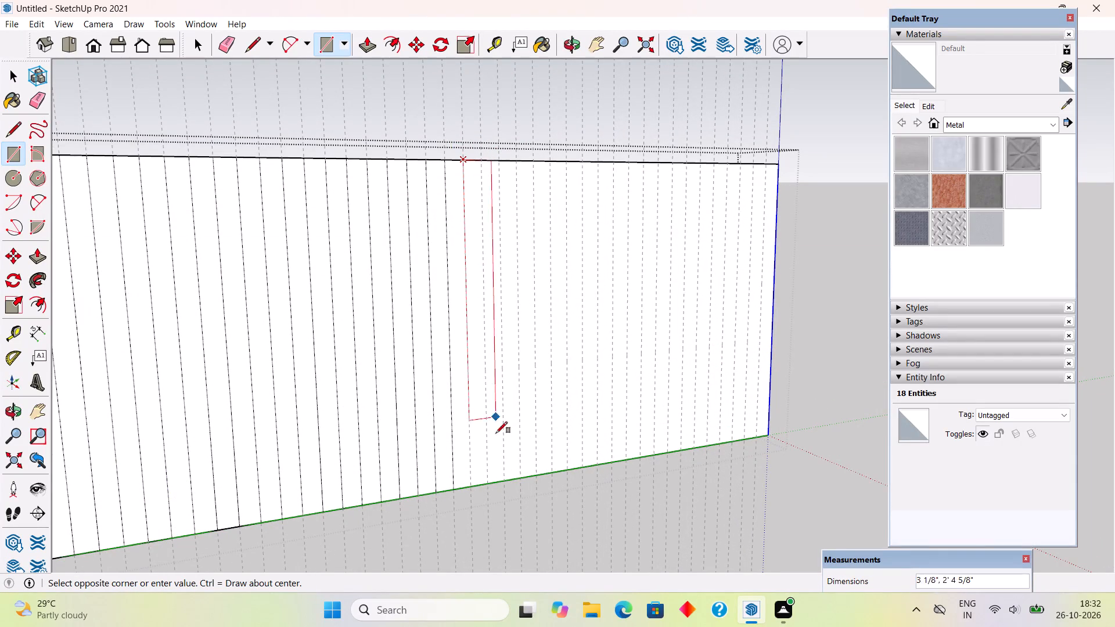
left_click(487, 483)
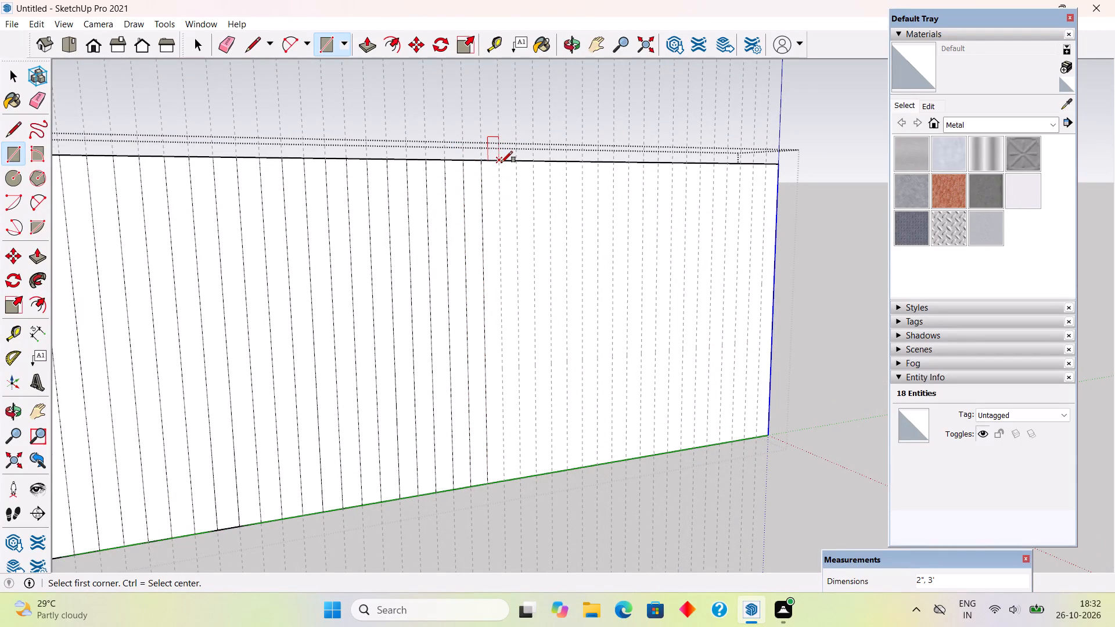
left_click(501, 163)
scroll(502, 194, "up", 1)
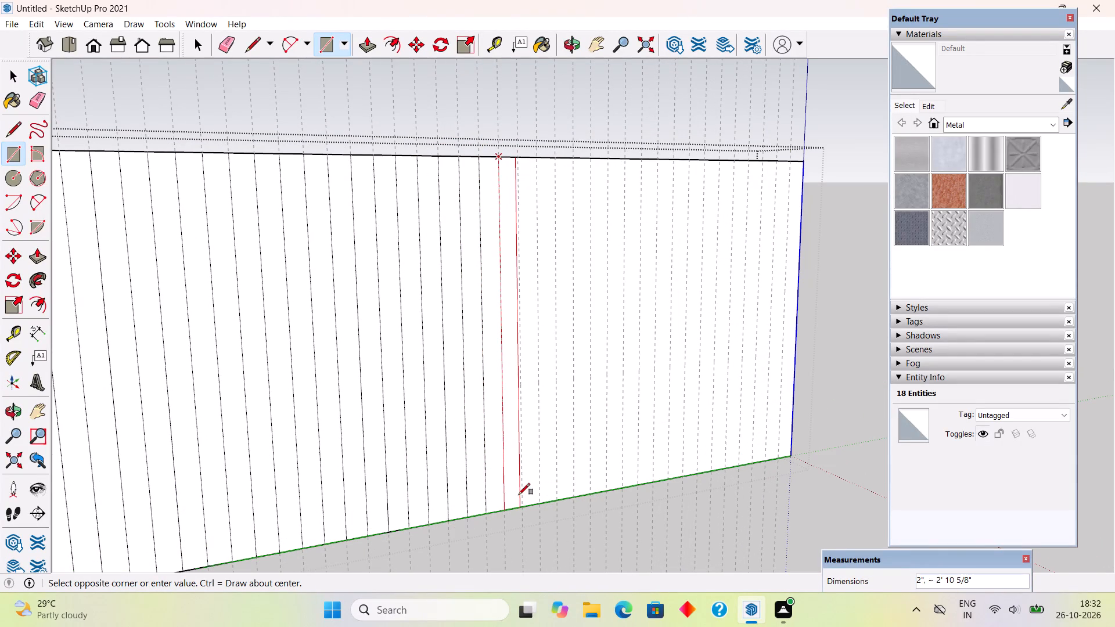
left_click(520, 503)
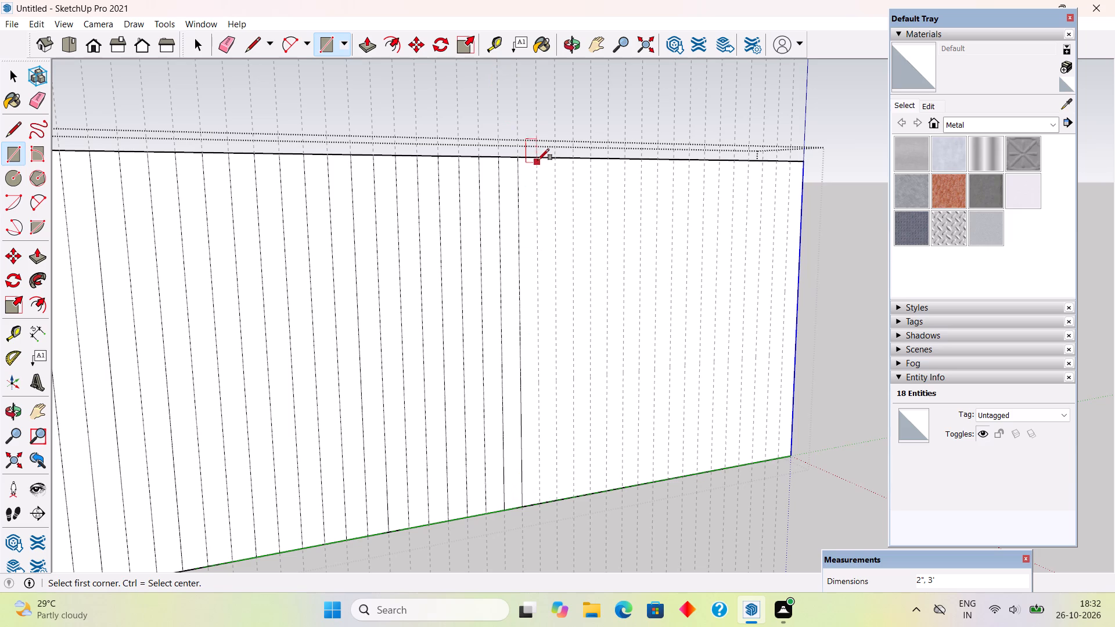
left_click(538, 160)
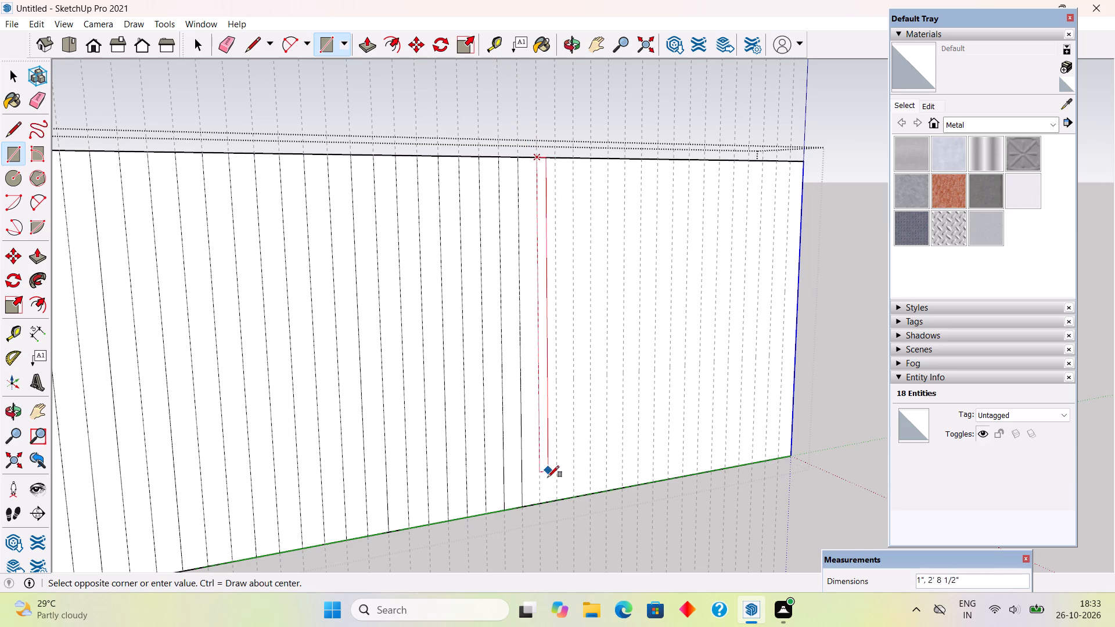
left_click(556, 500)
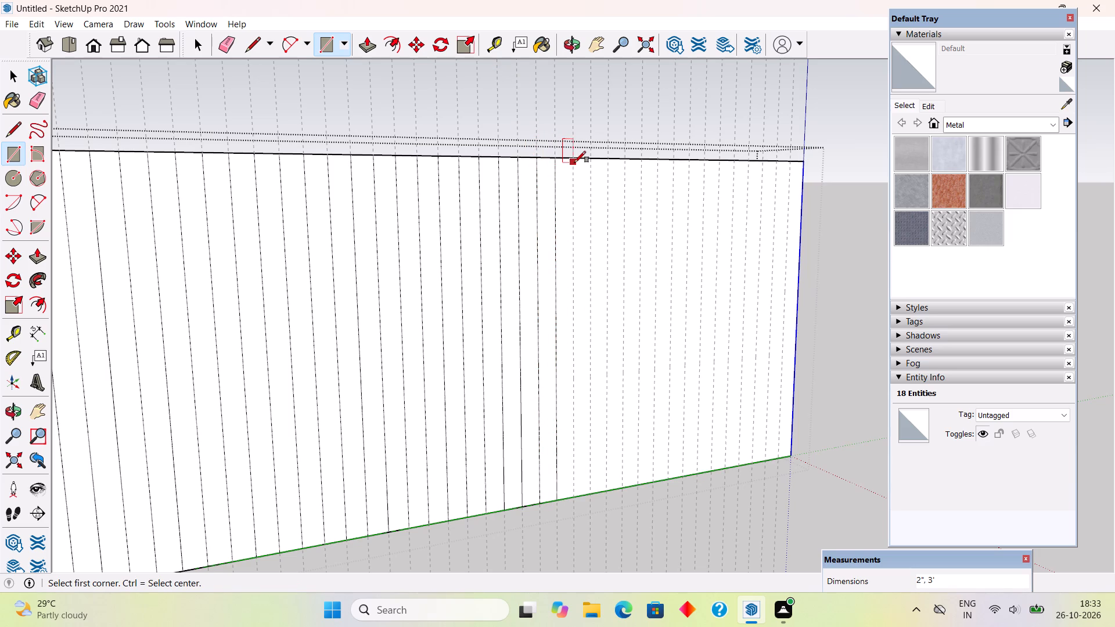
left_click(574, 161)
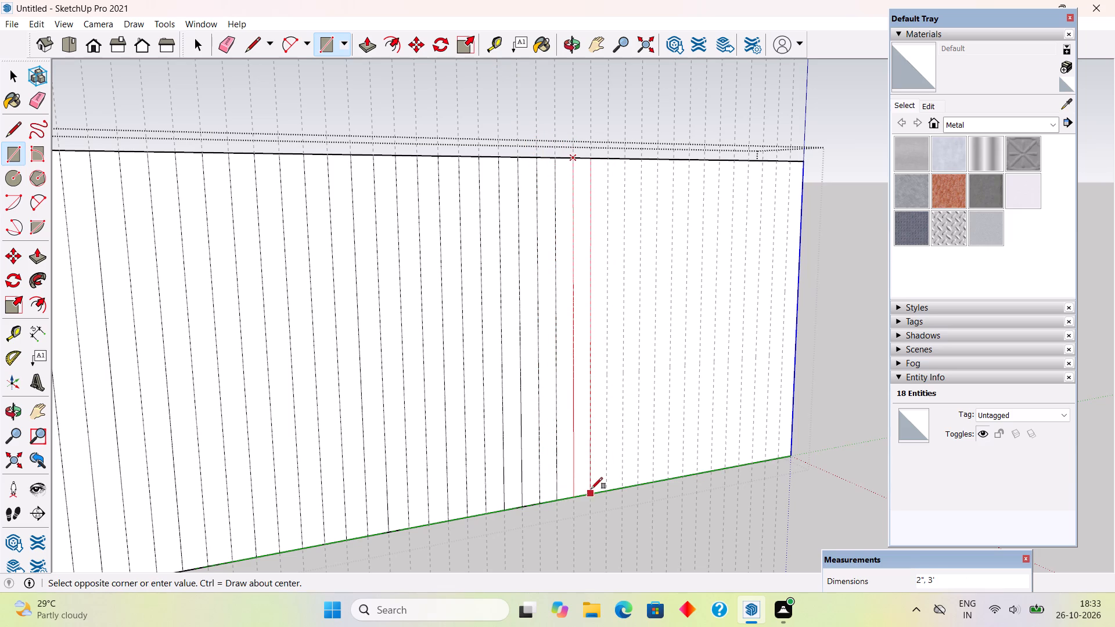
left_click(591, 490)
Continue the strip pattern with five more full-height 2" by 3' rectangles in alternate guide bays near the wall's far end.
left_click(607, 160)
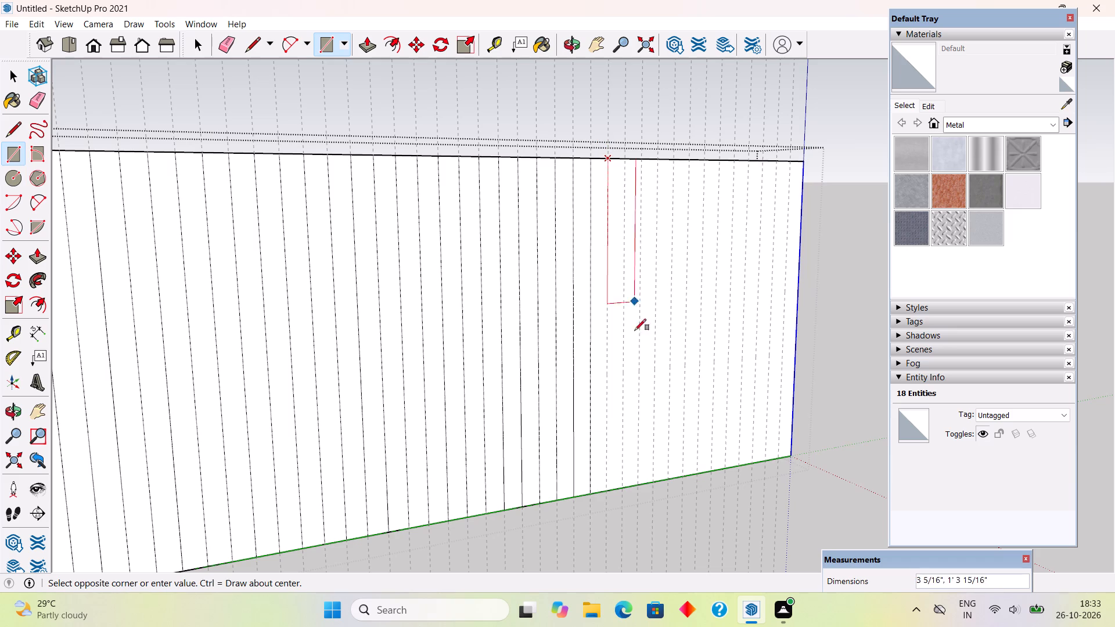
left_click(625, 484)
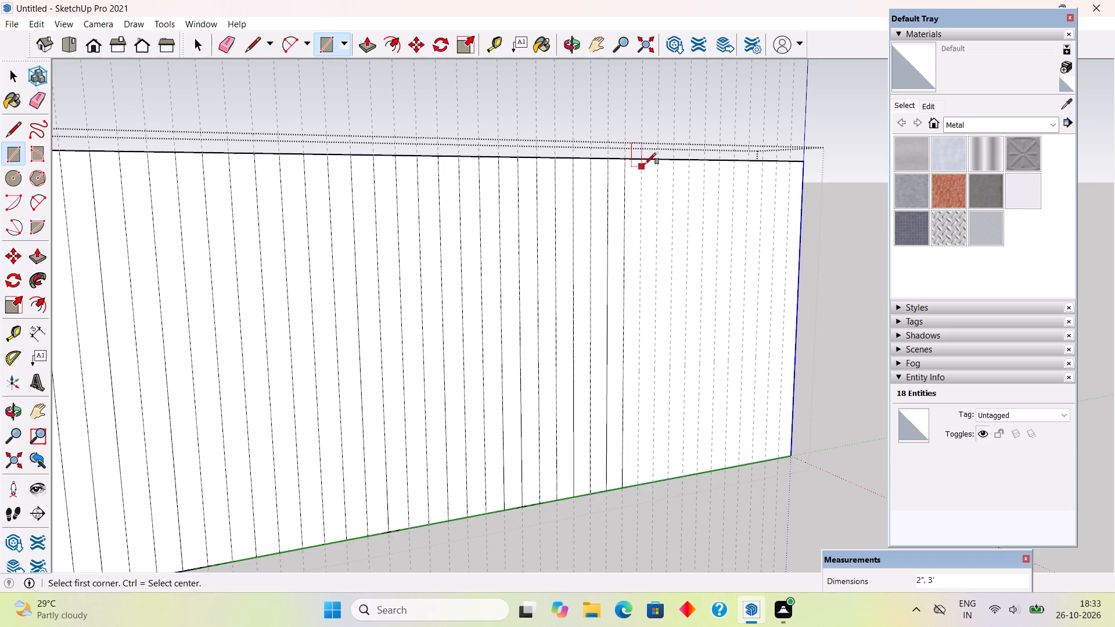
left_click(642, 158)
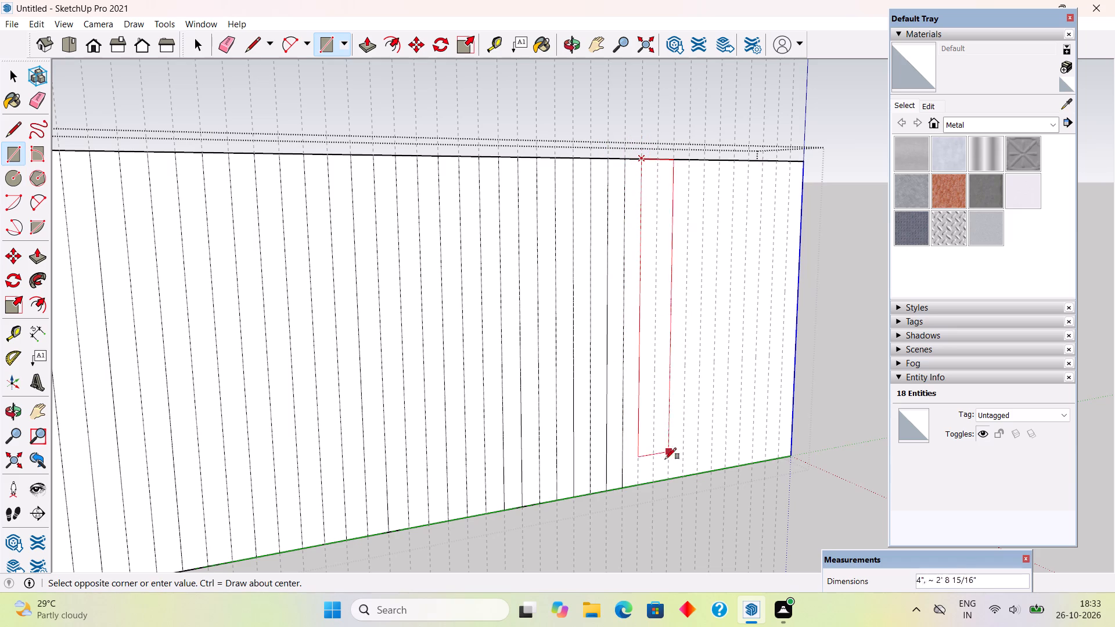
left_click(653, 480)
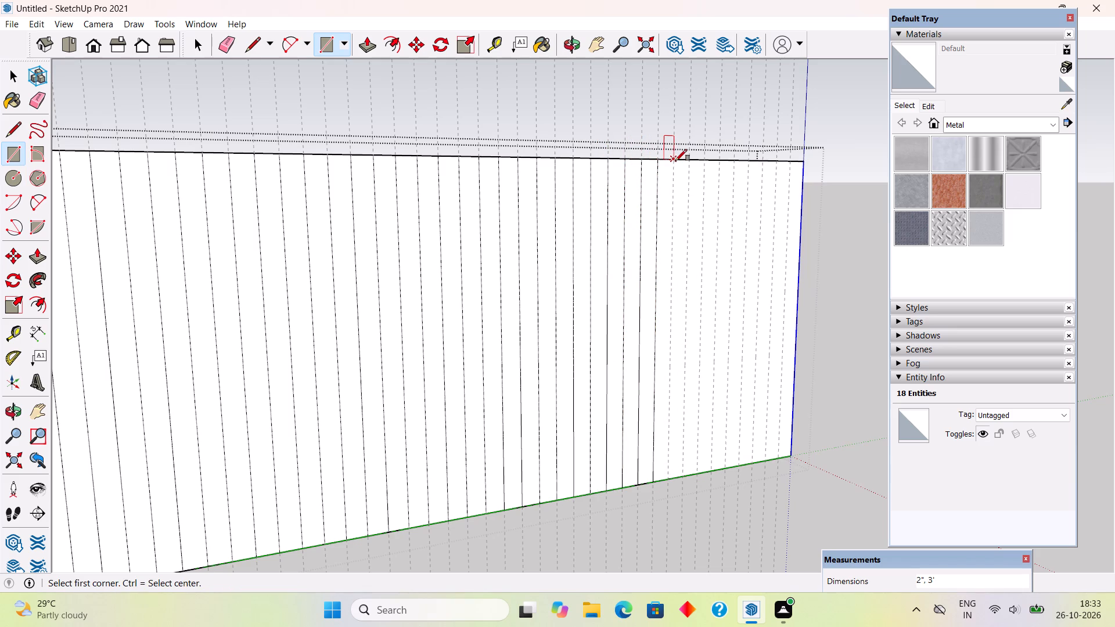
left_click(675, 161)
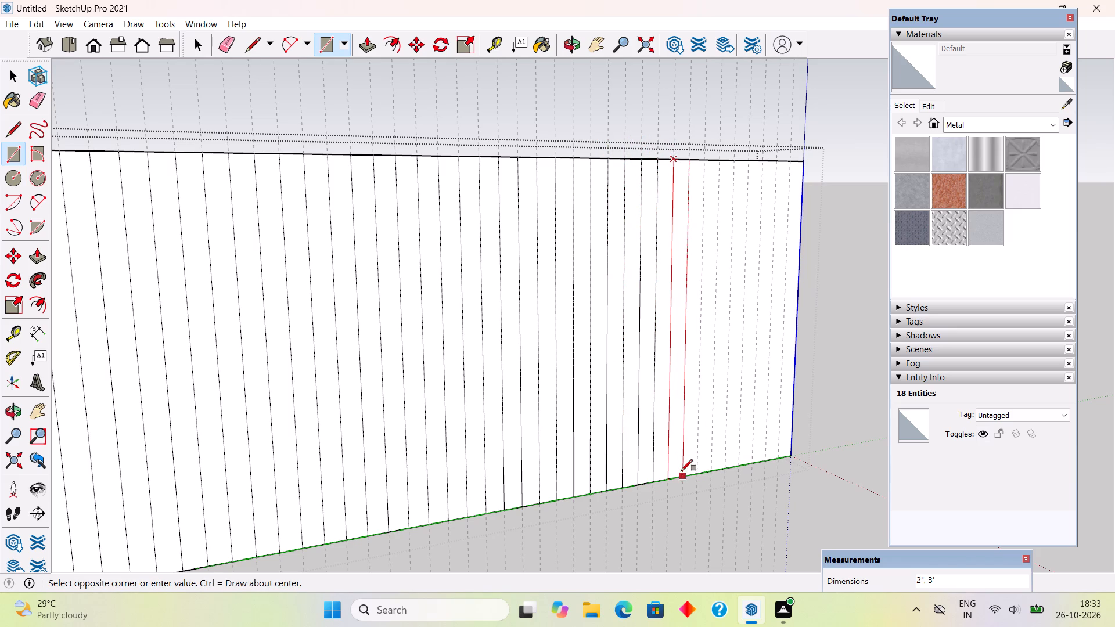
left_click(682, 475)
left_click(705, 158)
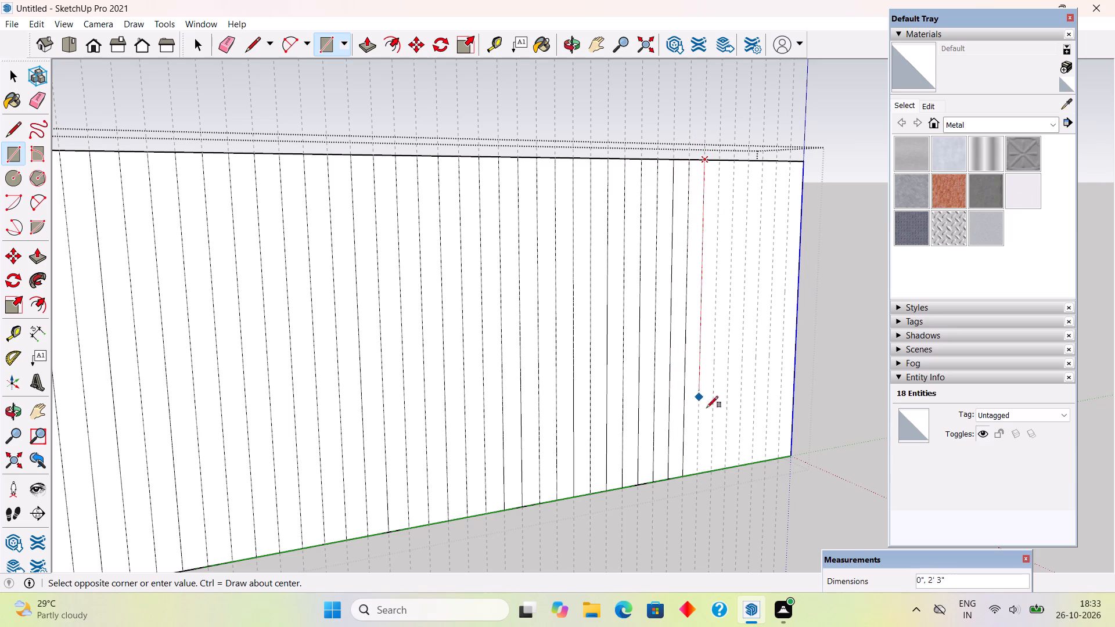
left_click(713, 470)
scroll(807, 254, "up", 1)
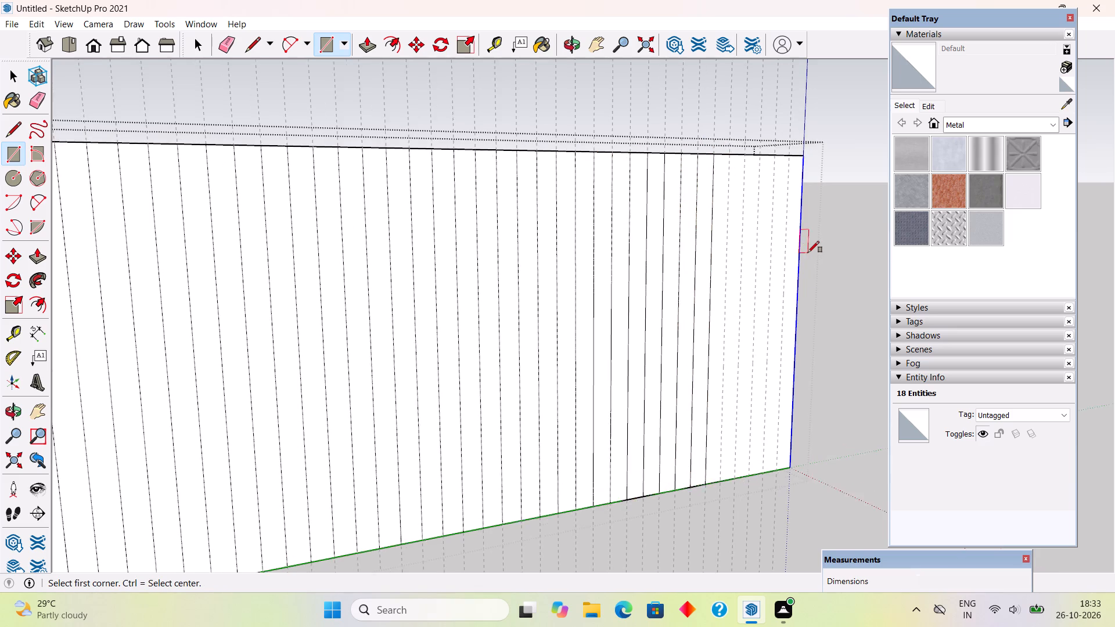
scroll(808, 253, "up", 2)
left_click(716, 144)
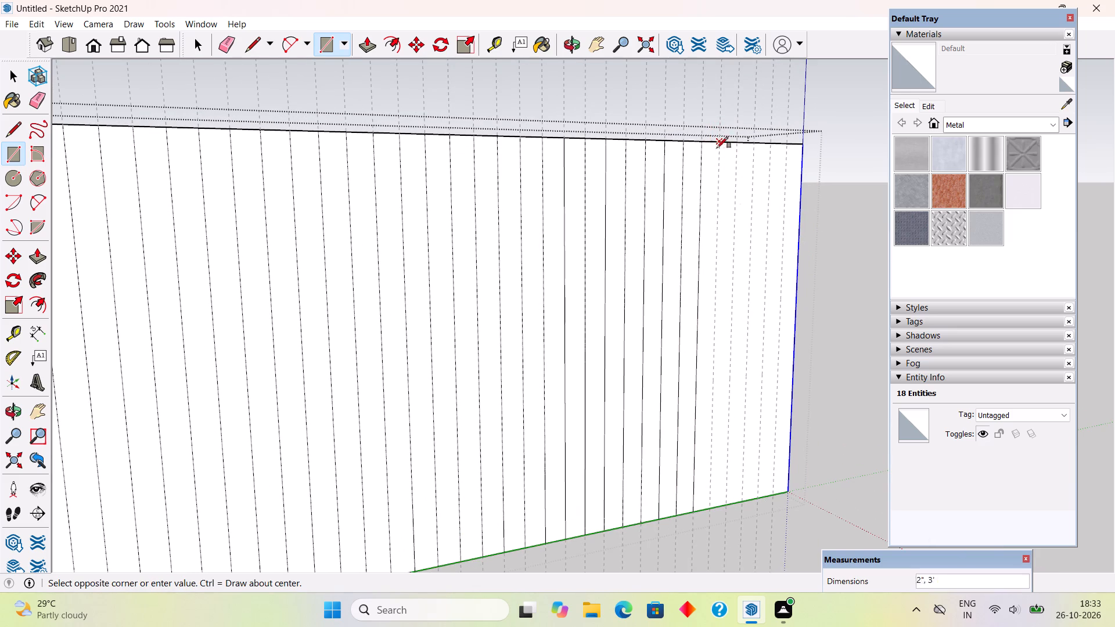
left_click(728, 498)
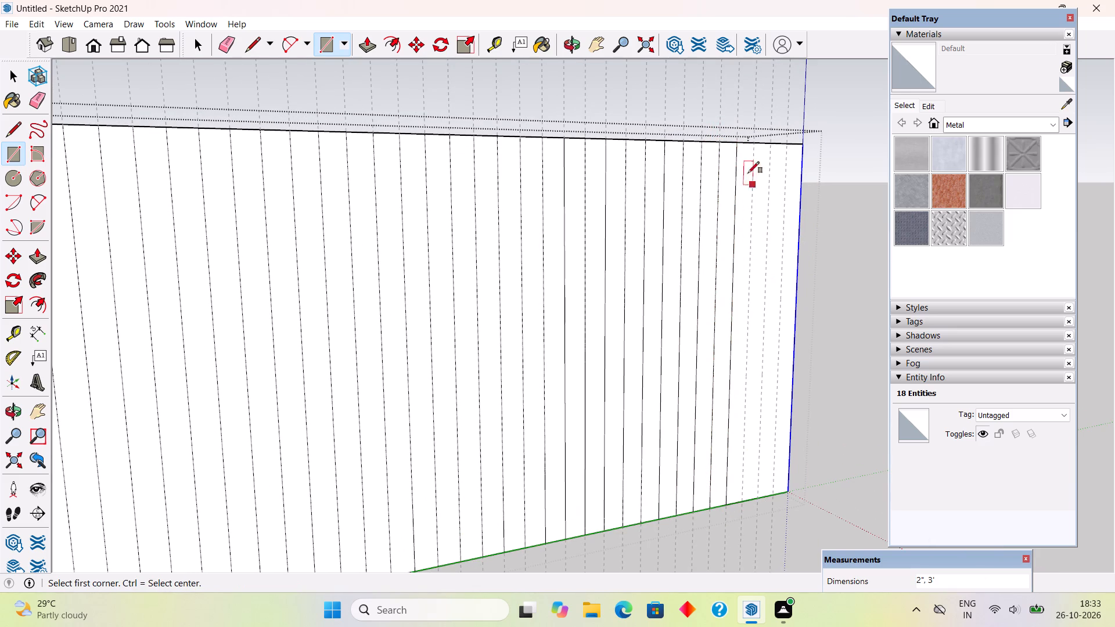
Draw the last two full-height 2" by 3' rectangles in the remaining alternate guide bays at the wall's far end.
left_click(754, 140)
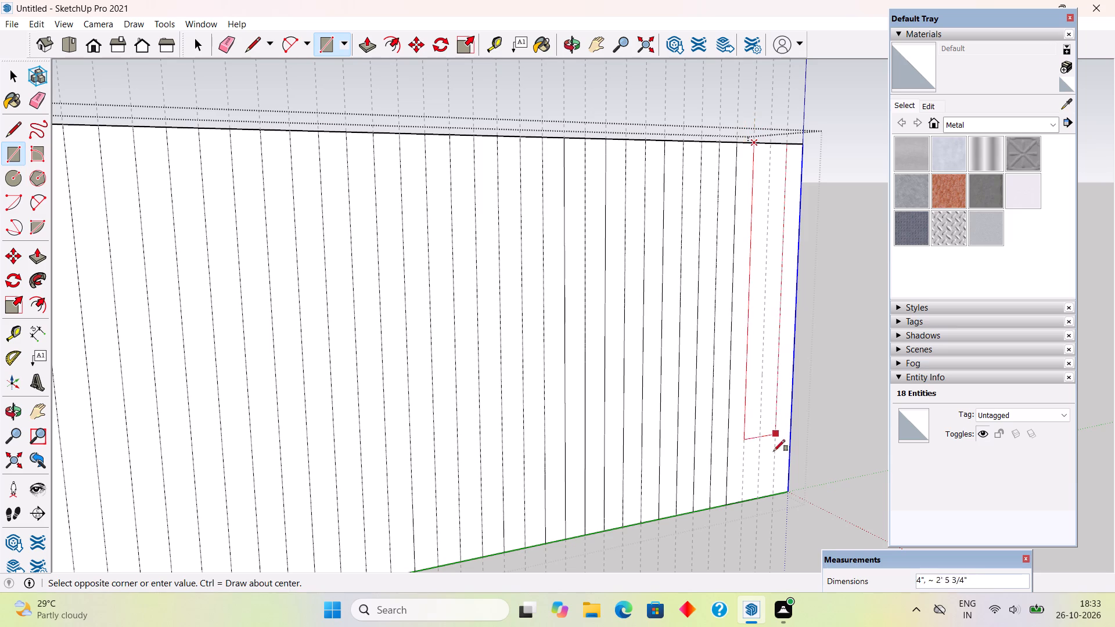
left_click(760, 497)
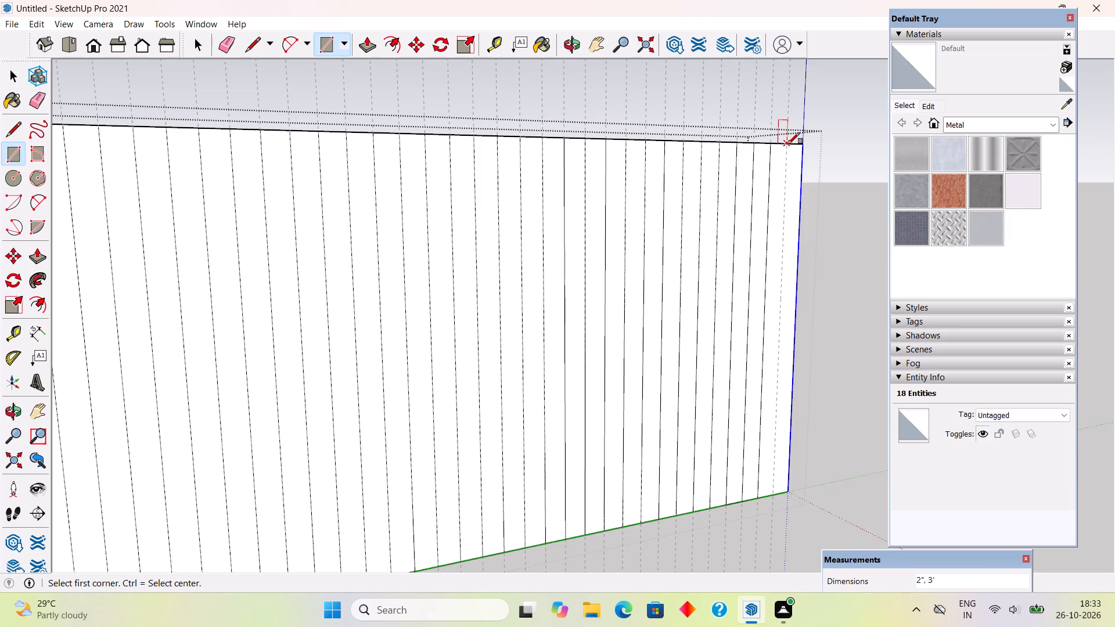
left_click(788, 143)
left_click(786, 487)
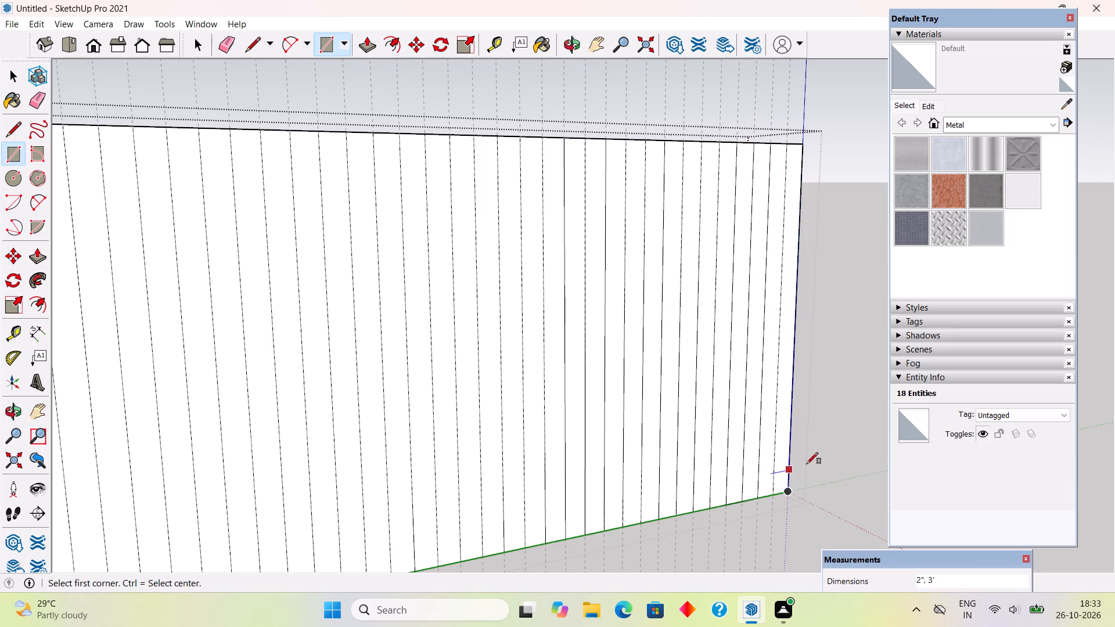
key("space")
Pull the first 2" strip at the face's near end outward 1/2", and repeat the same extrusion on the second strip.
scroll(847, 333, "down", 12)
middle_click_drag(541, 325, 659, 318)
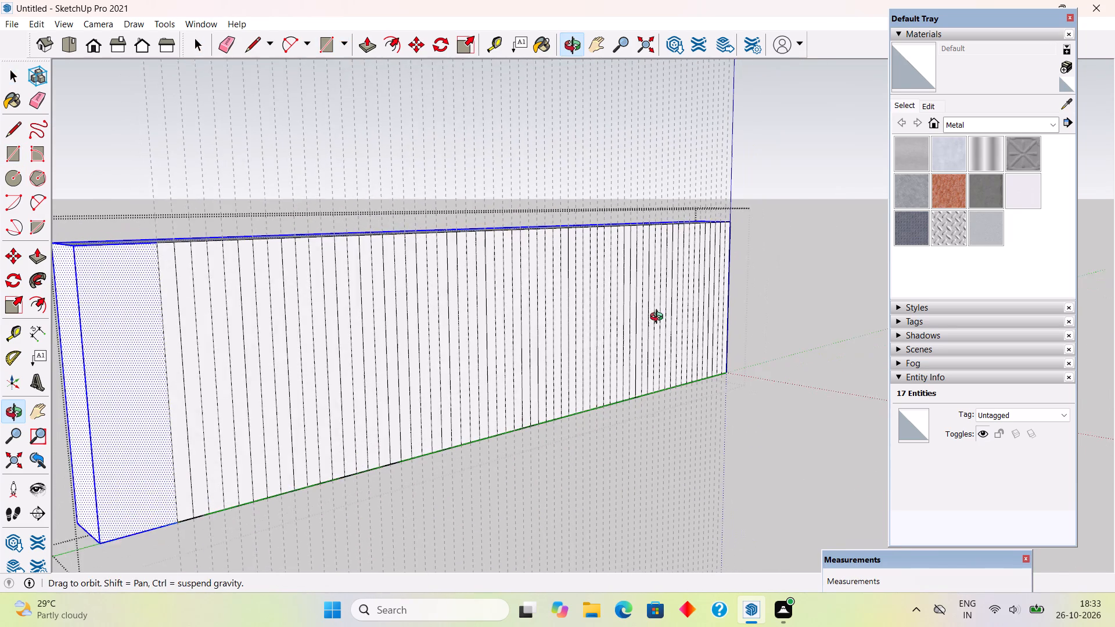
middle_click_drag(659, 318, 660, 319)
scroll(184, 361, "up", 4)
left_click(184, 359)
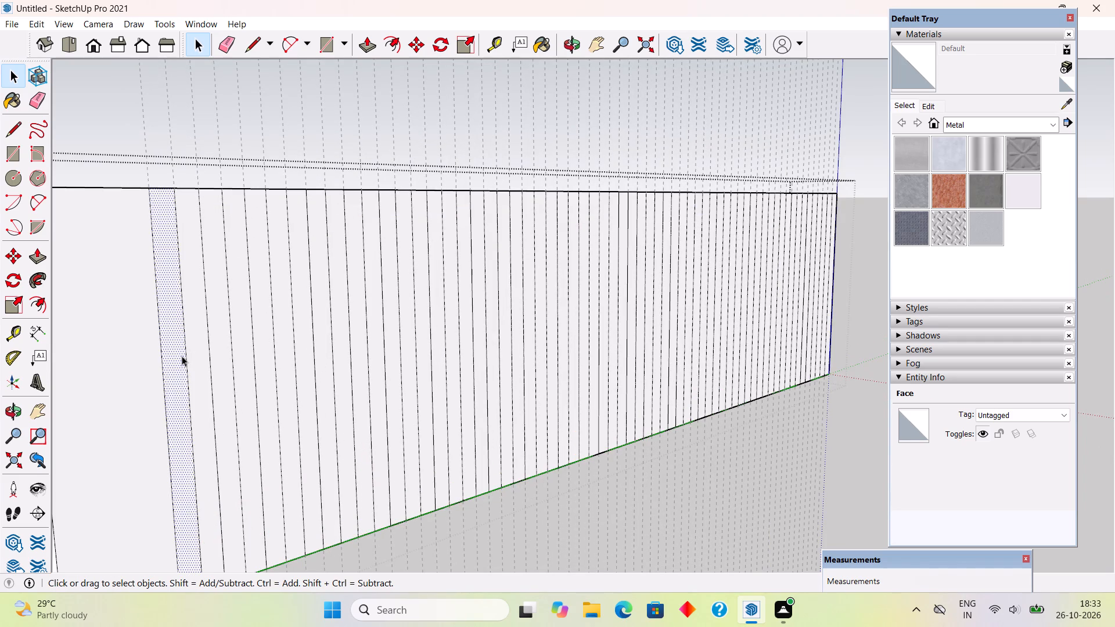
key("p")
left_click(182, 354)
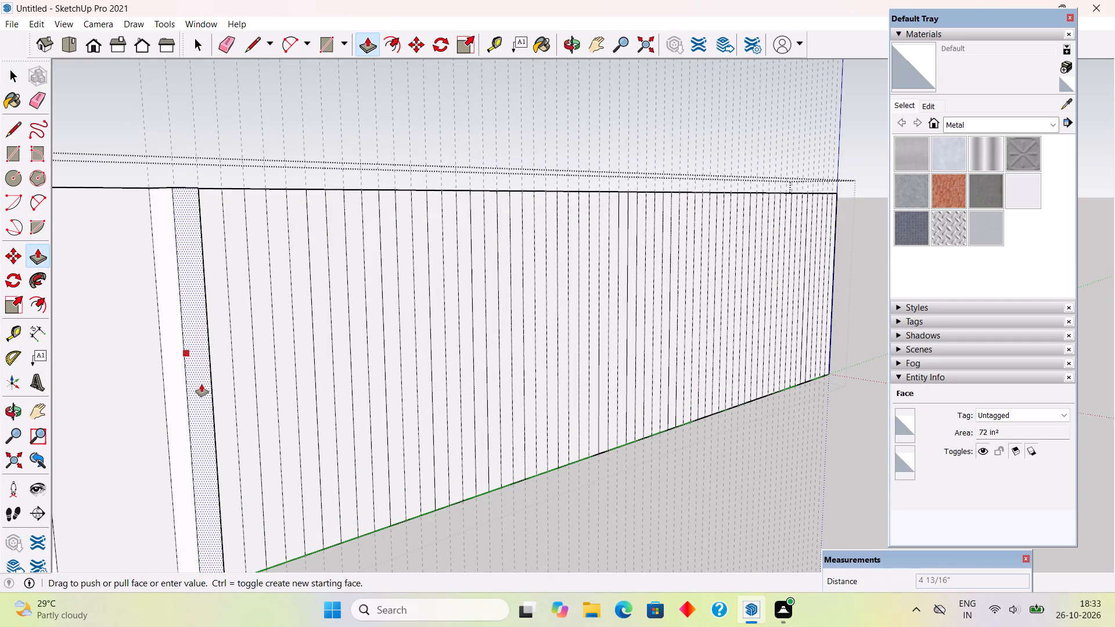
type(".5")
key("shift+quotedbl")
key("Return")
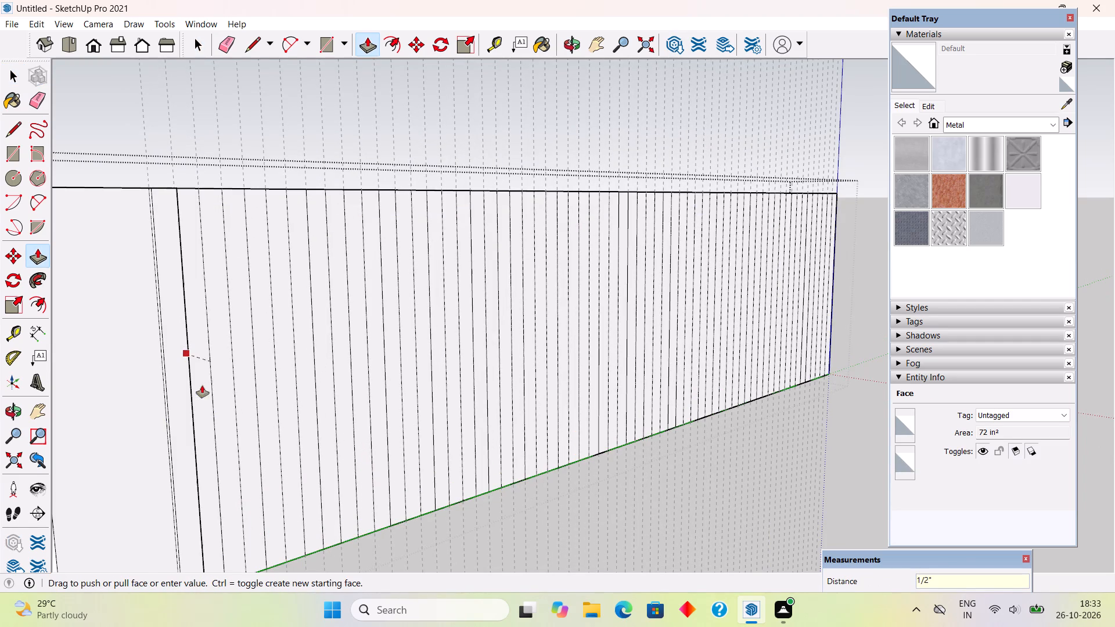
middle_click_drag(254, 370, 149, 417)
double_click(195, 247)
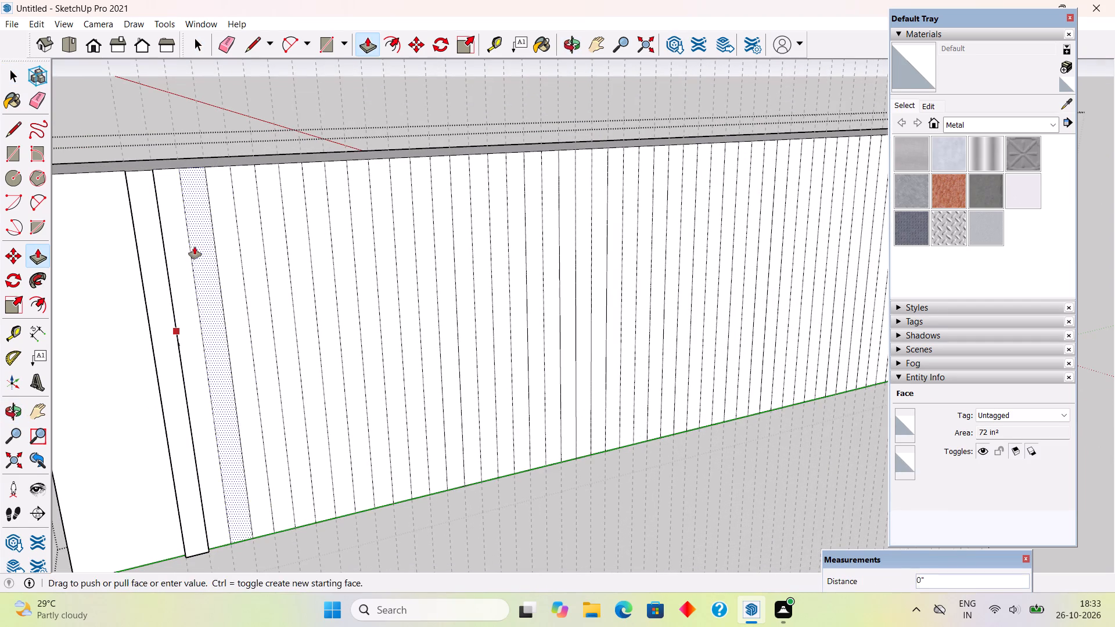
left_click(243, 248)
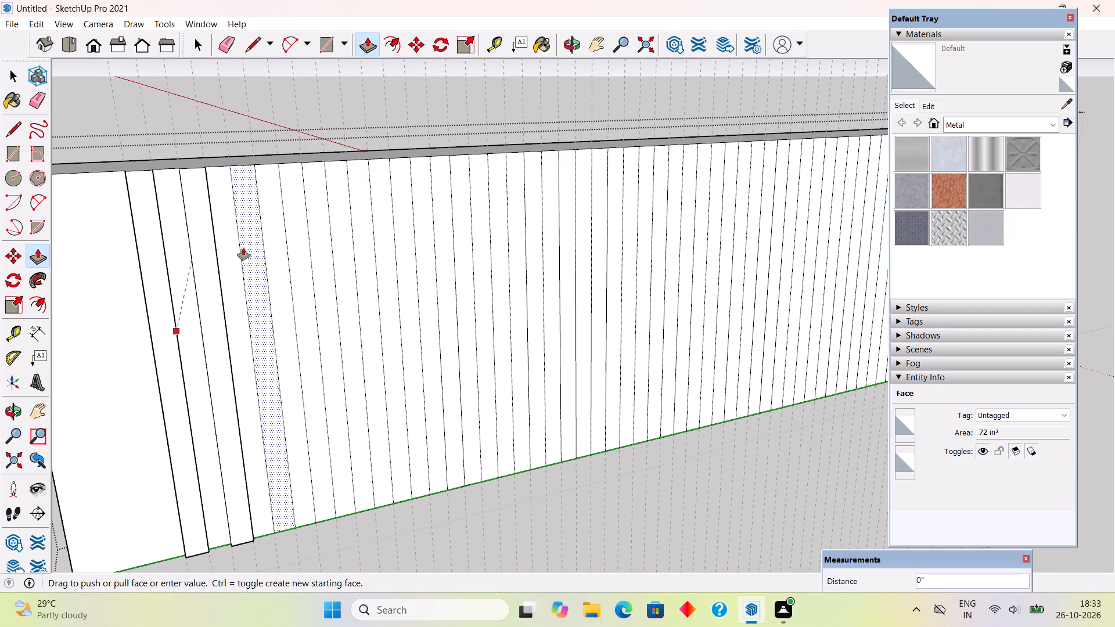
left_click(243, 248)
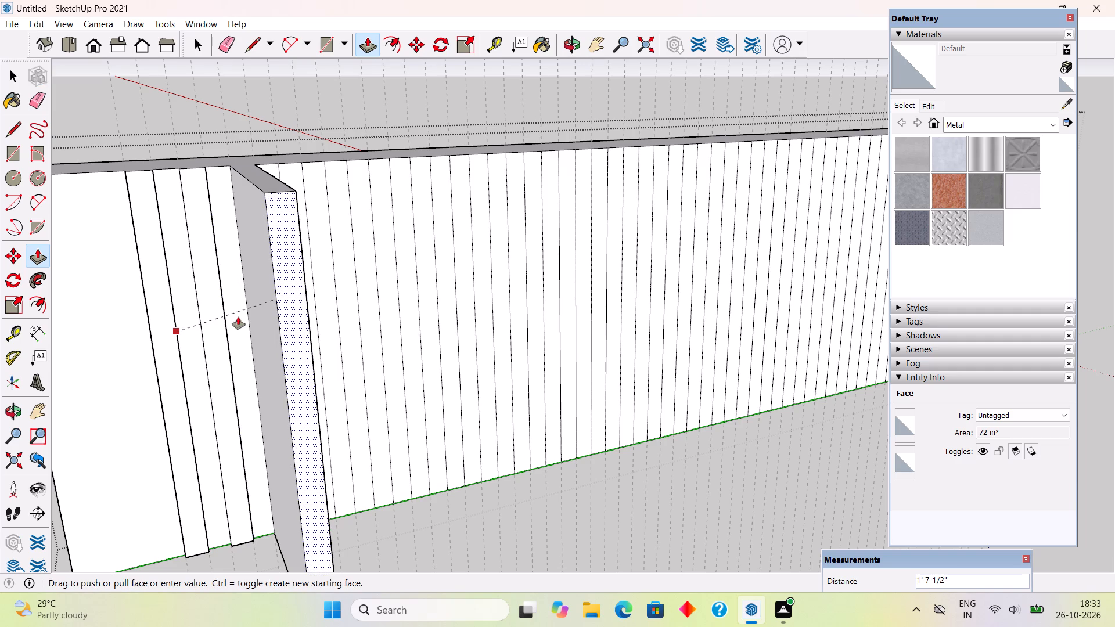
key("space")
Pull the next seven alternate 2" strips outward 1/2", starting with the third strip, matching the strips already raised.
middle_click_drag(221, 273, 280, 366)
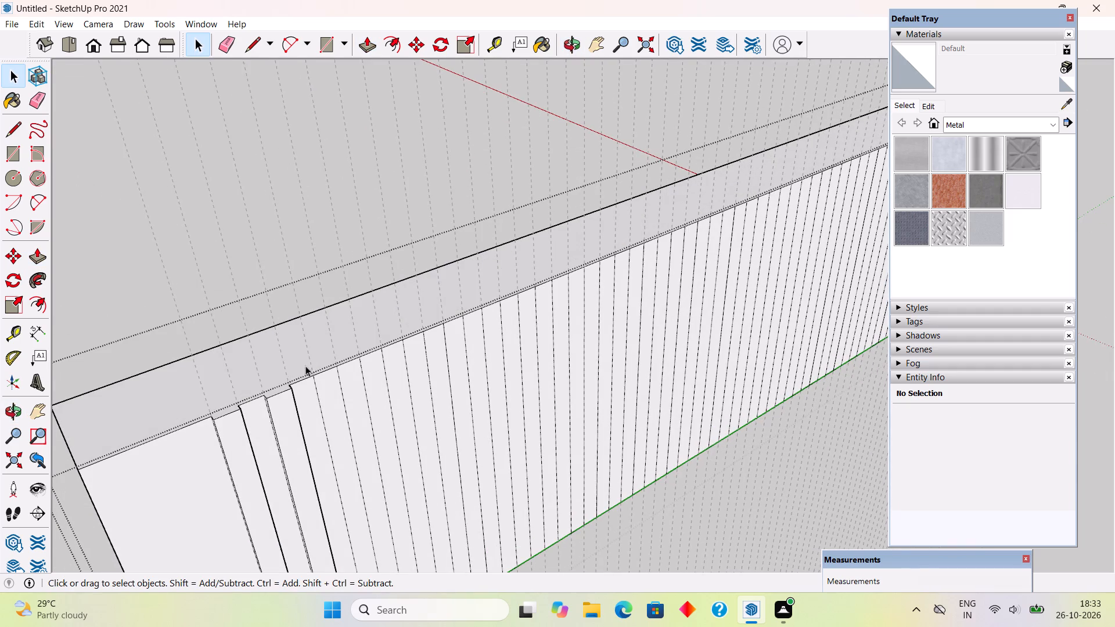
scroll(344, 373, "up", 1)
key("p")
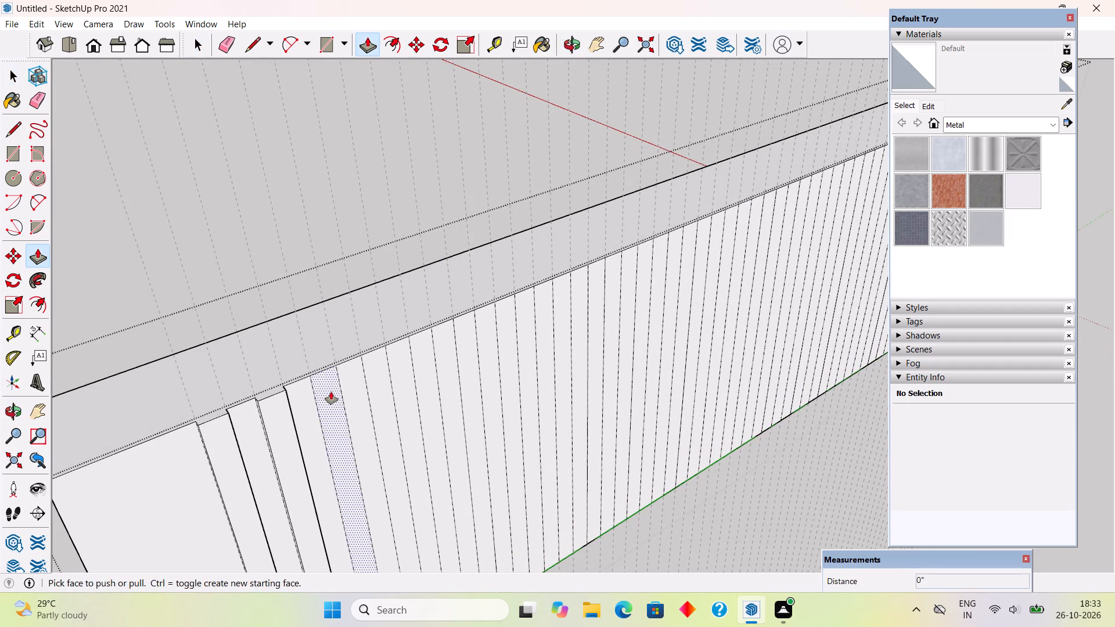
left_click(331, 392)
left_click(287, 415)
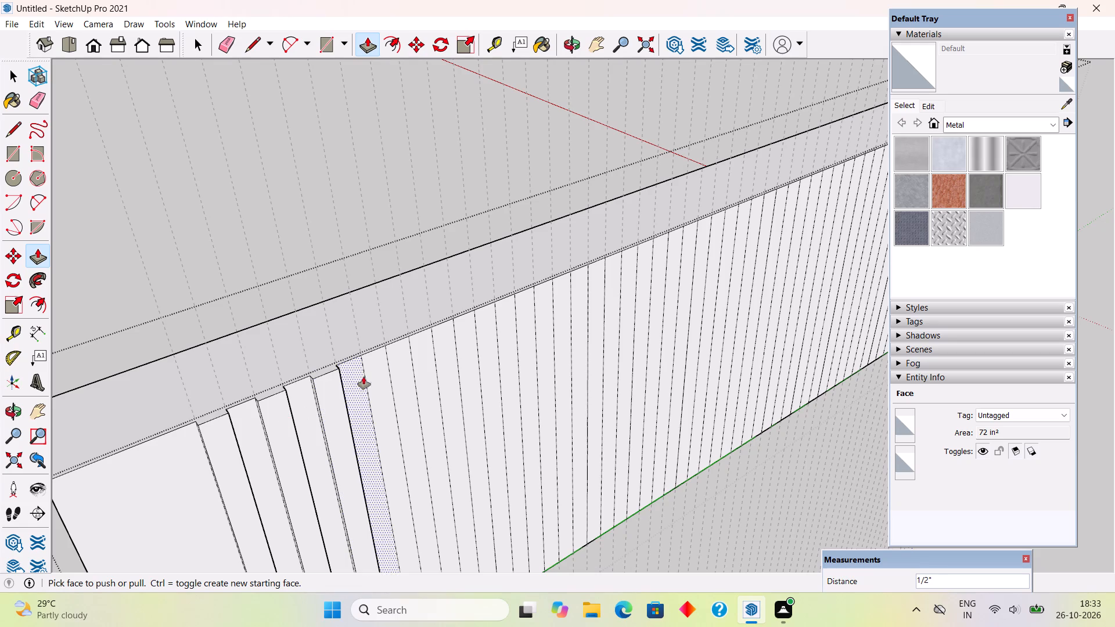
double_click(380, 367)
left_click(425, 350)
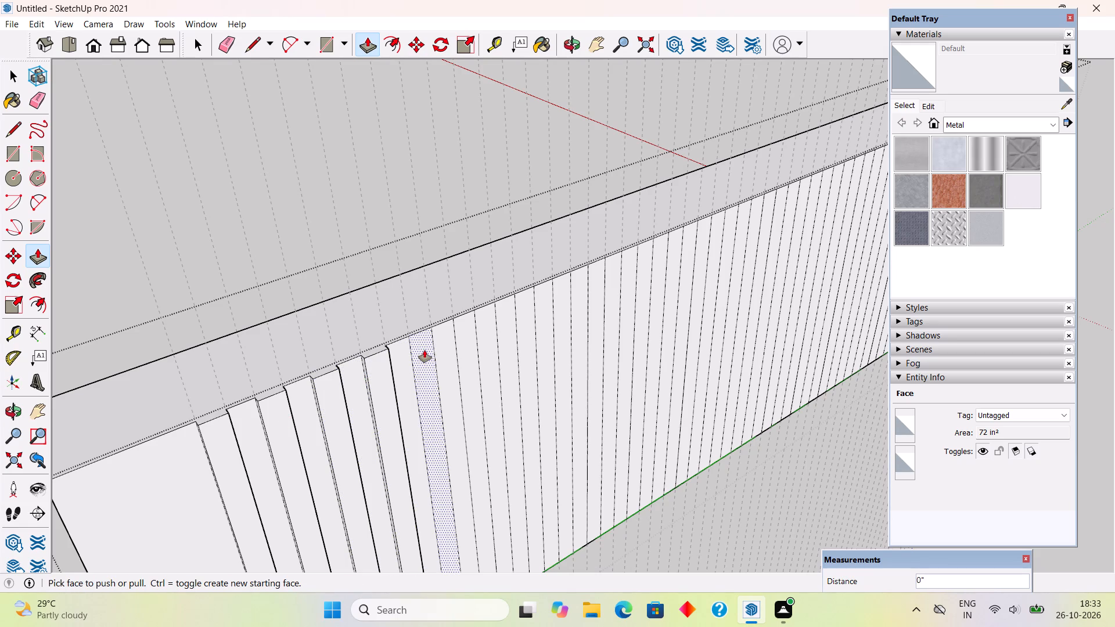
left_click(425, 350)
double_click(466, 340)
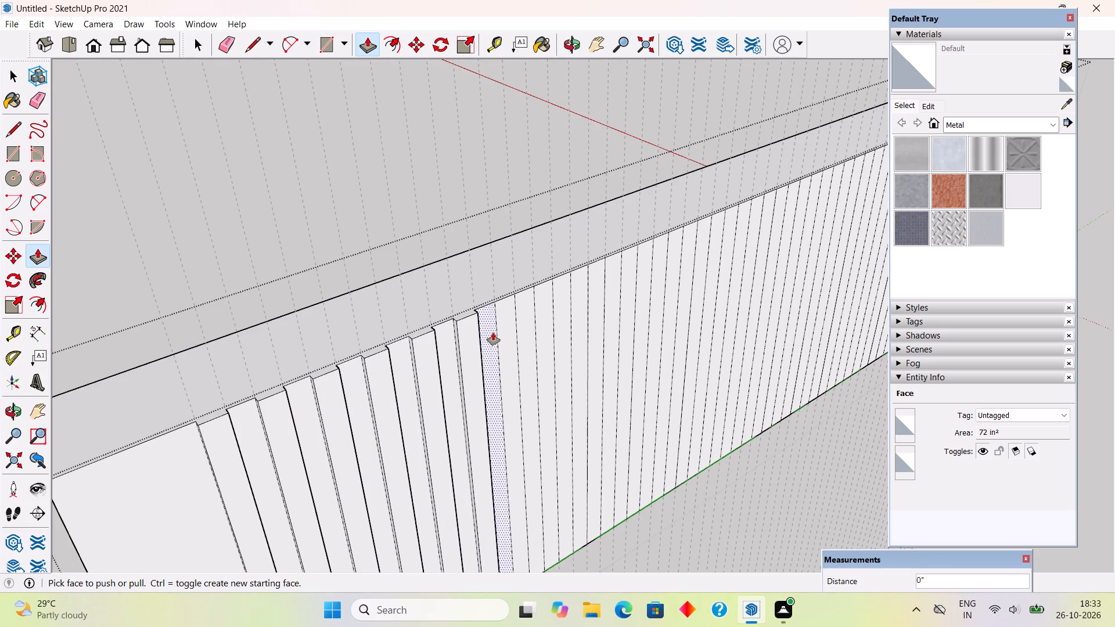
double_click(505, 326)
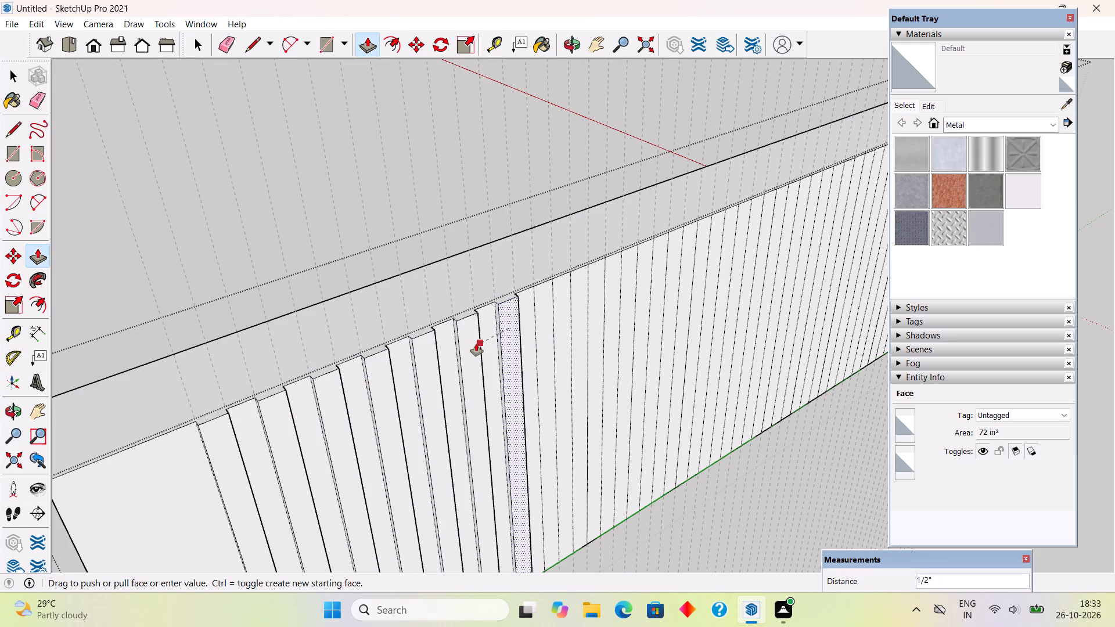
left_click(476, 344)
double_click(552, 303)
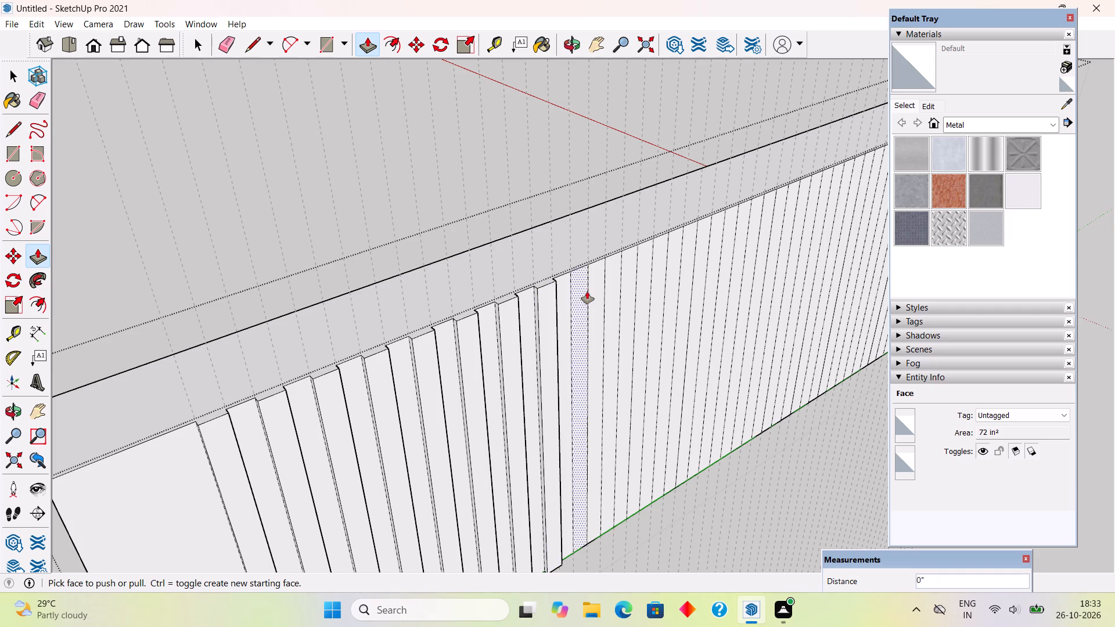
double_click(581, 296)
Repeat the 1/2" outward extrusion on the following nine alternate 2" strips along the middle of the parapet's outer face.
scroll(562, 307, "down", 5)
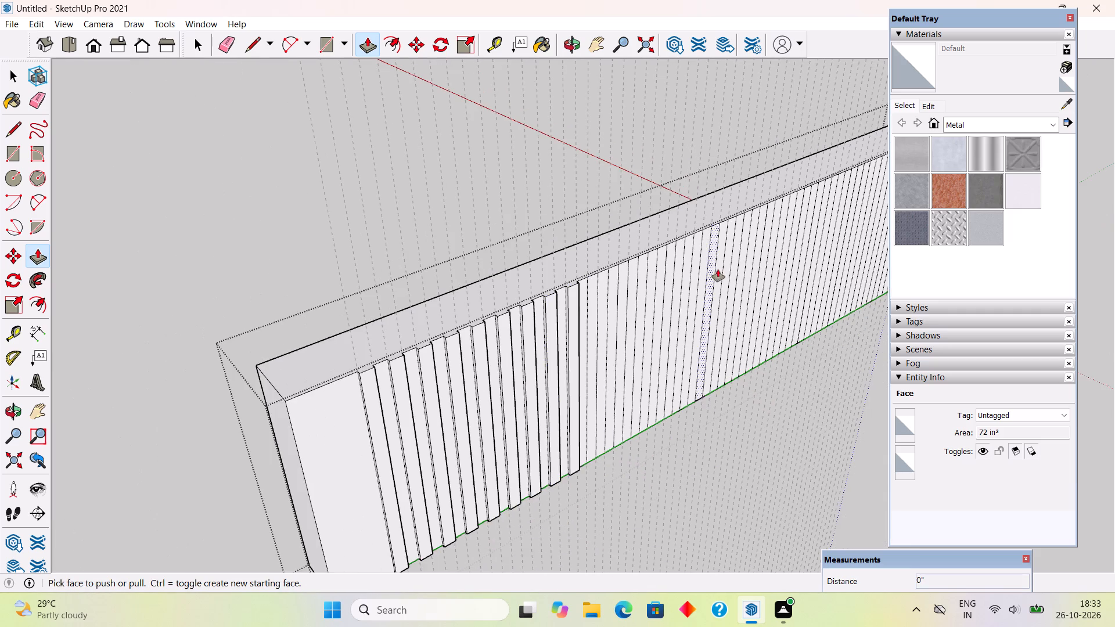
scroll(718, 269, "down", 5)
scroll(792, 265, "up", 8)
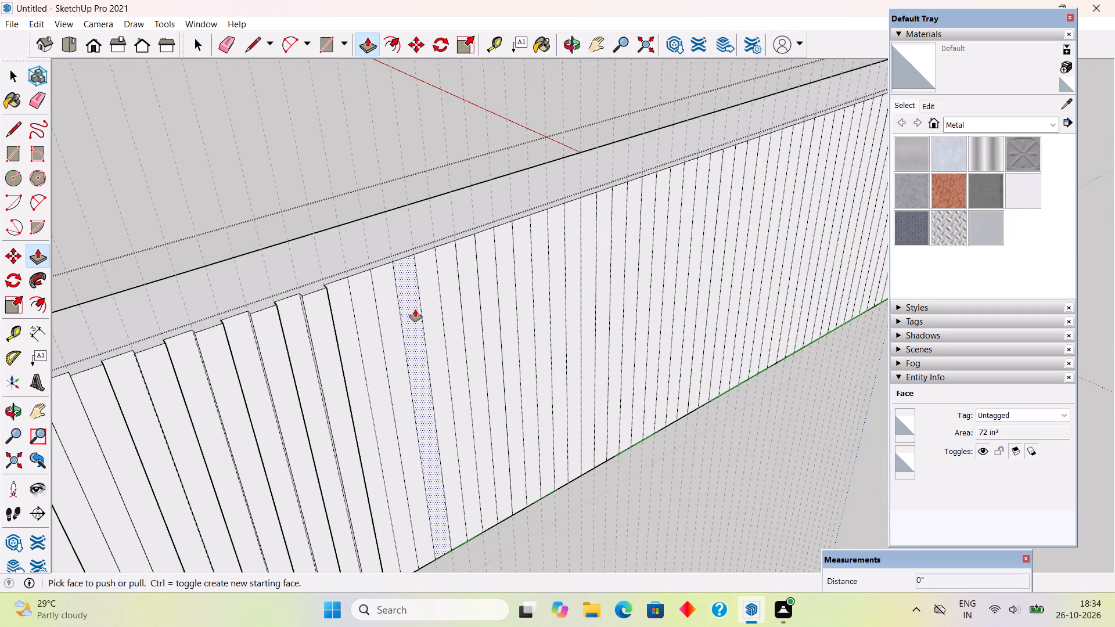
double_click(375, 302)
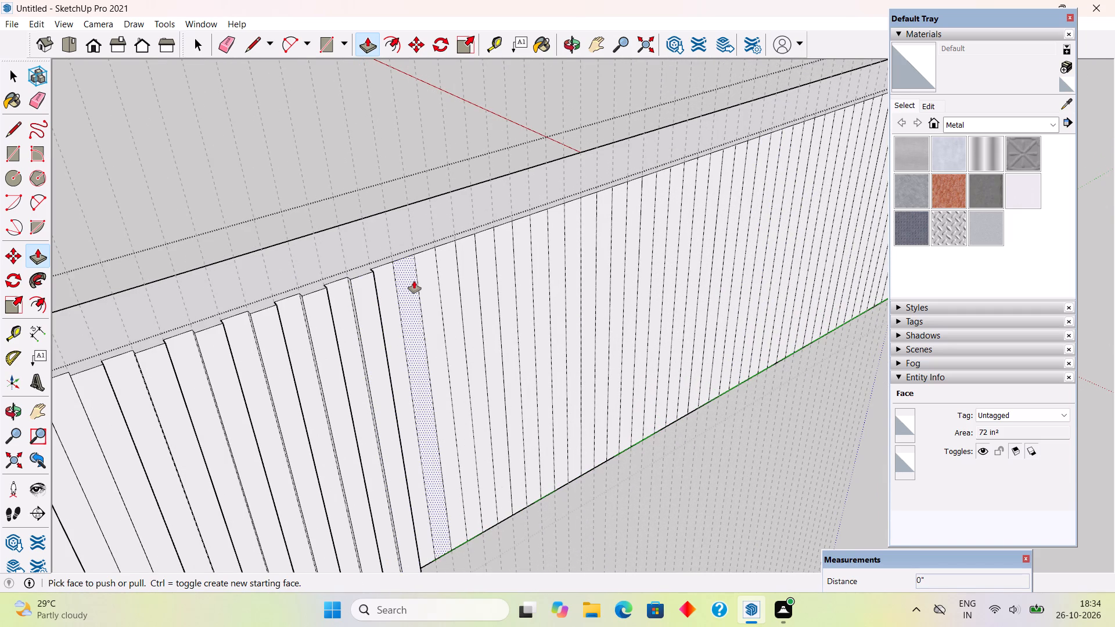
double_click(414, 281)
double_click(448, 273)
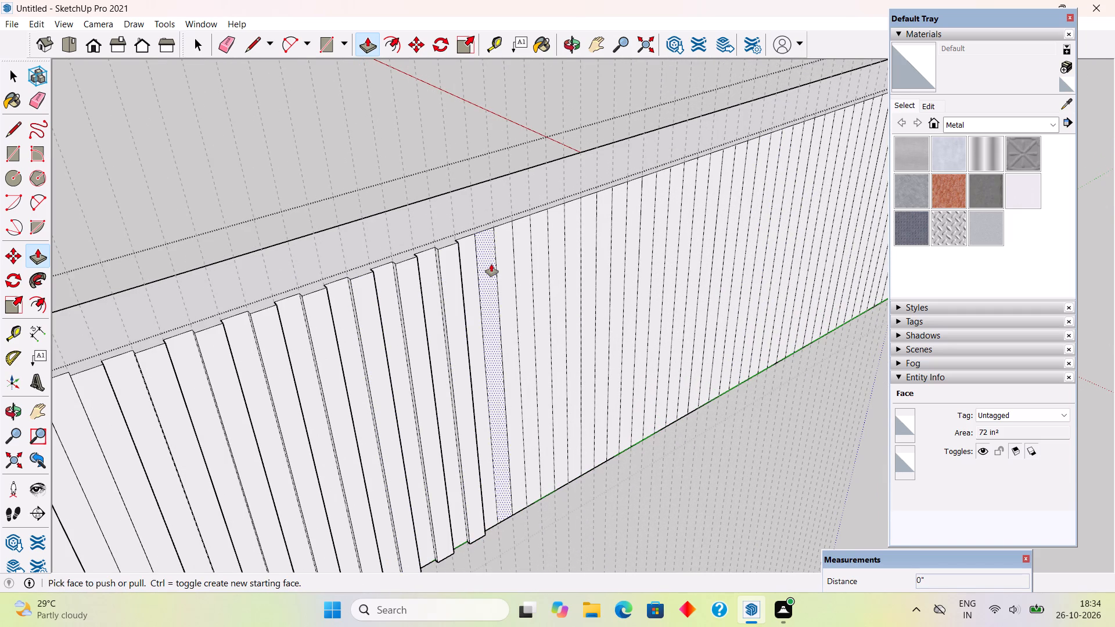
double_click(491, 264)
double_click(531, 254)
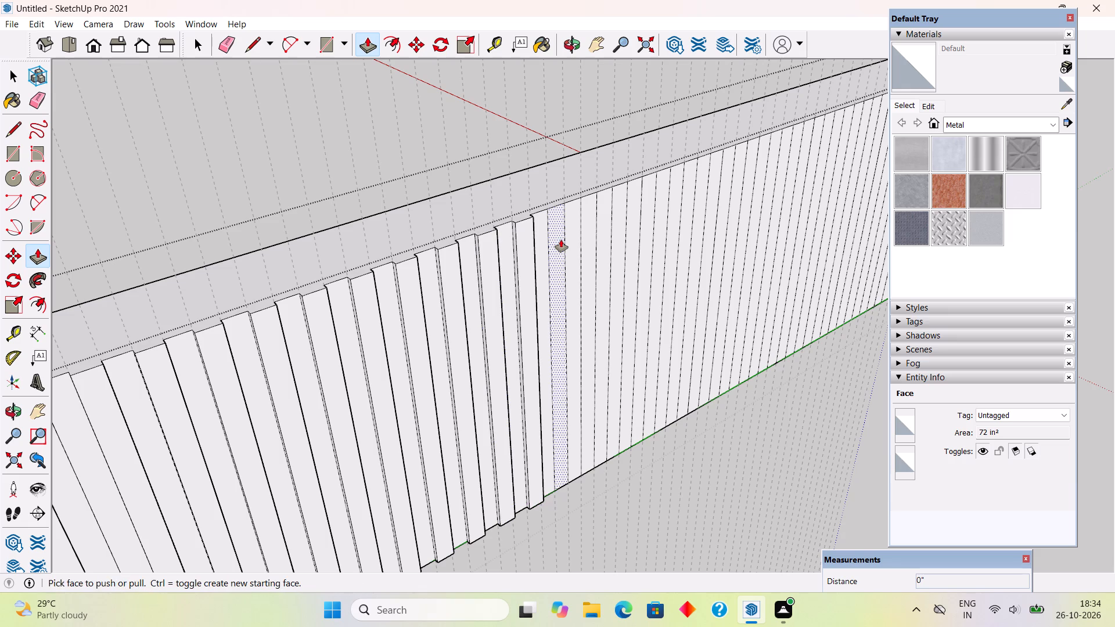
double_click(561, 240)
double_click(589, 228)
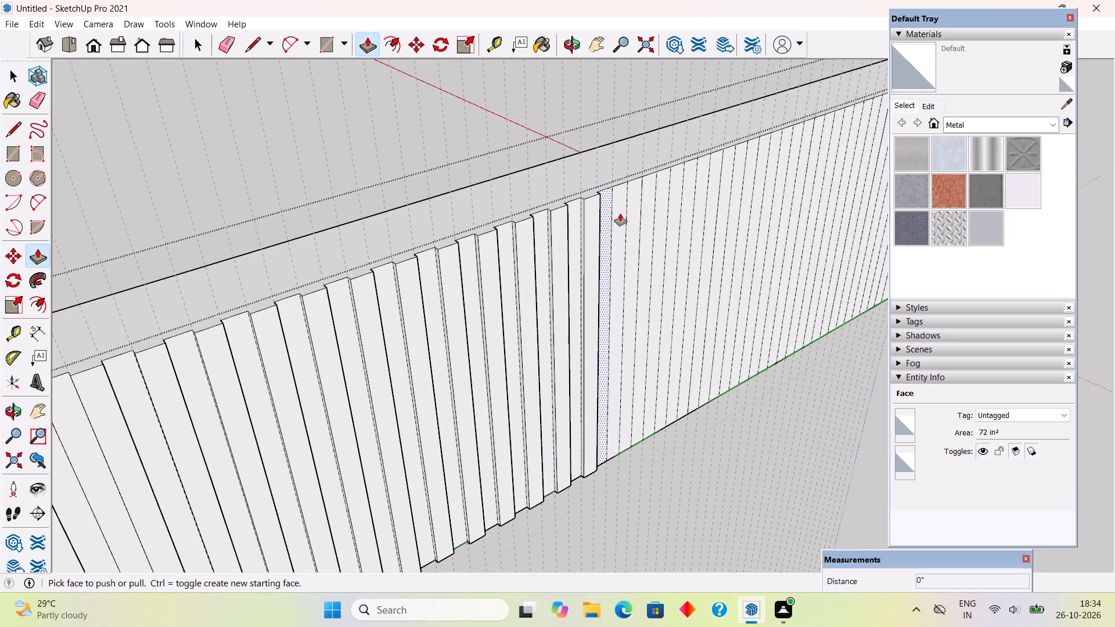
double_click(620, 214)
double_click(650, 209)
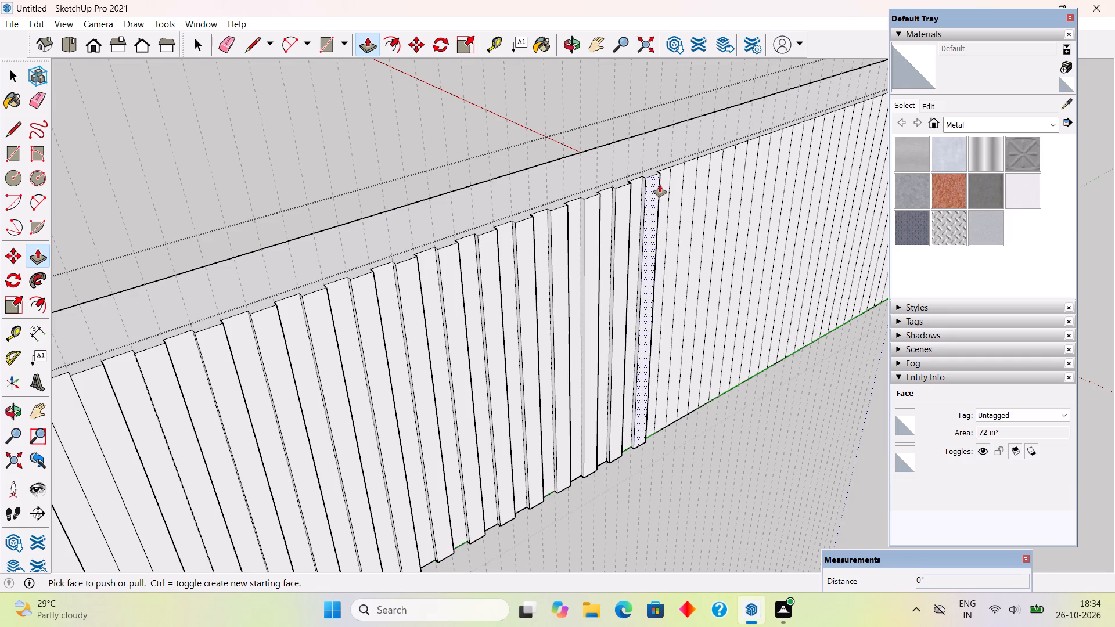
Extrude another seven alternate 2" strips outward by the same 1/2", continuing toward the parapet's far end.
scroll(663, 185, "up", 4)
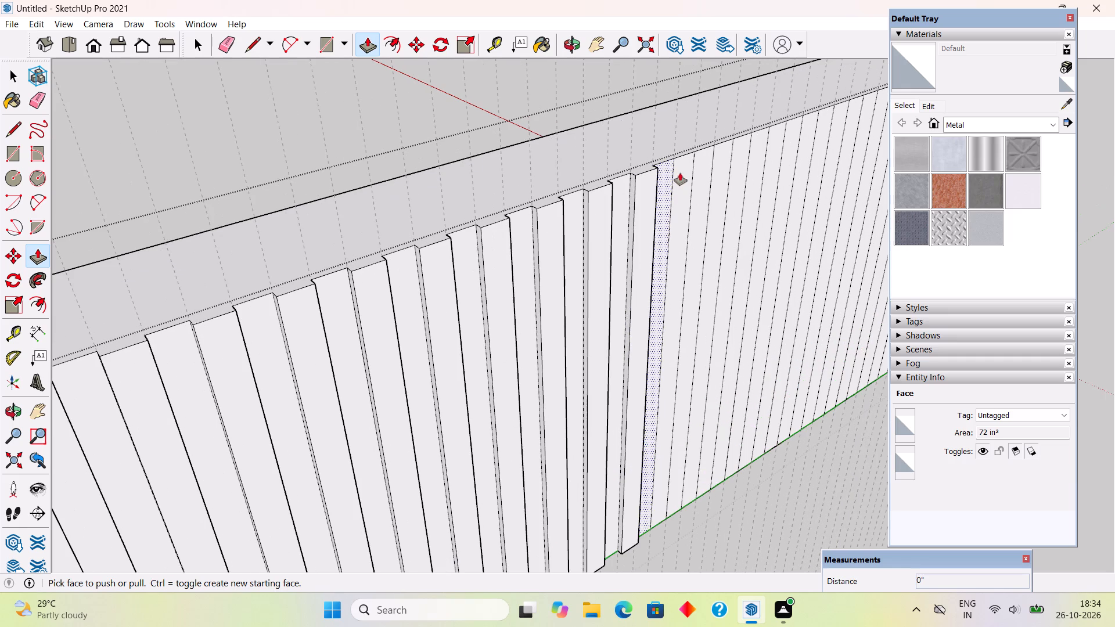
double_click(688, 170)
double_click(725, 154)
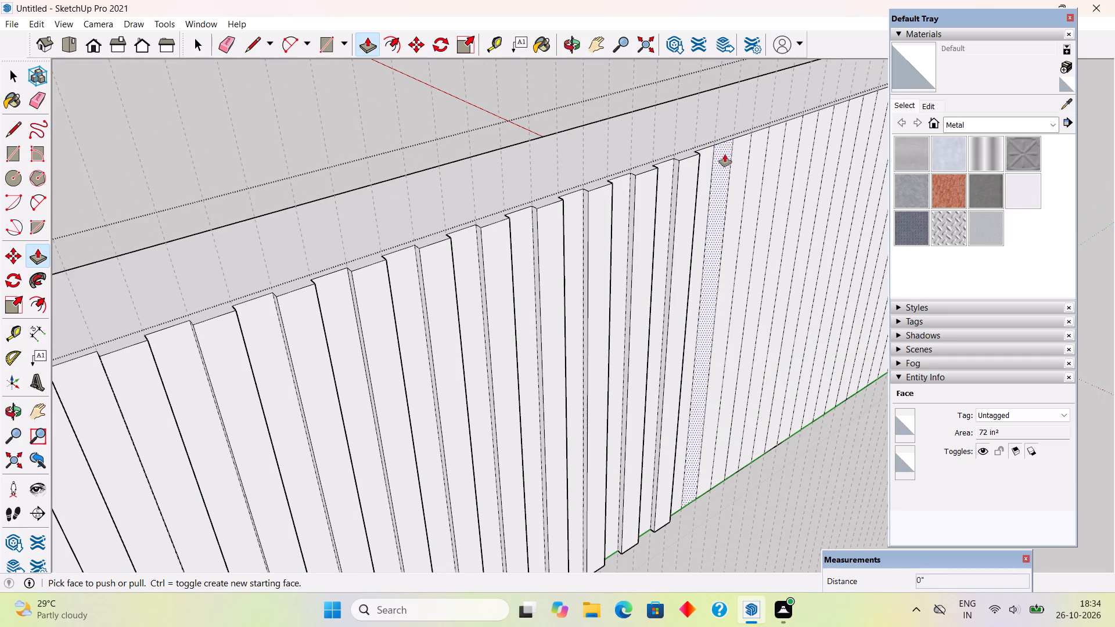
double_click(765, 151)
scroll(697, 194, "down", 6)
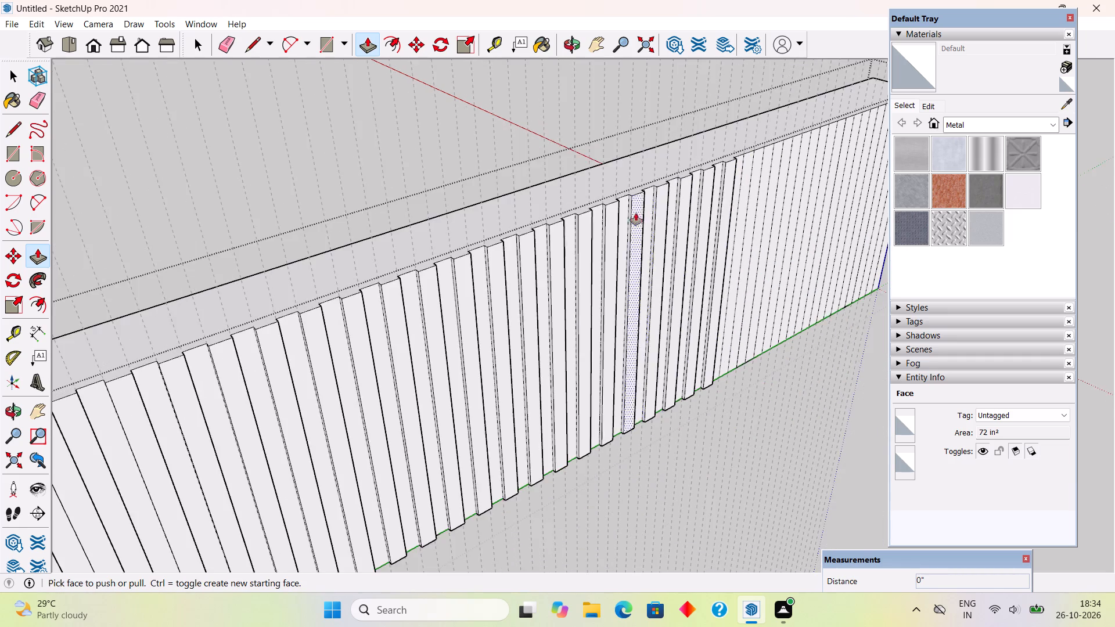
scroll(634, 215, "down", 5)
scroll(839, 136, "up", 8)
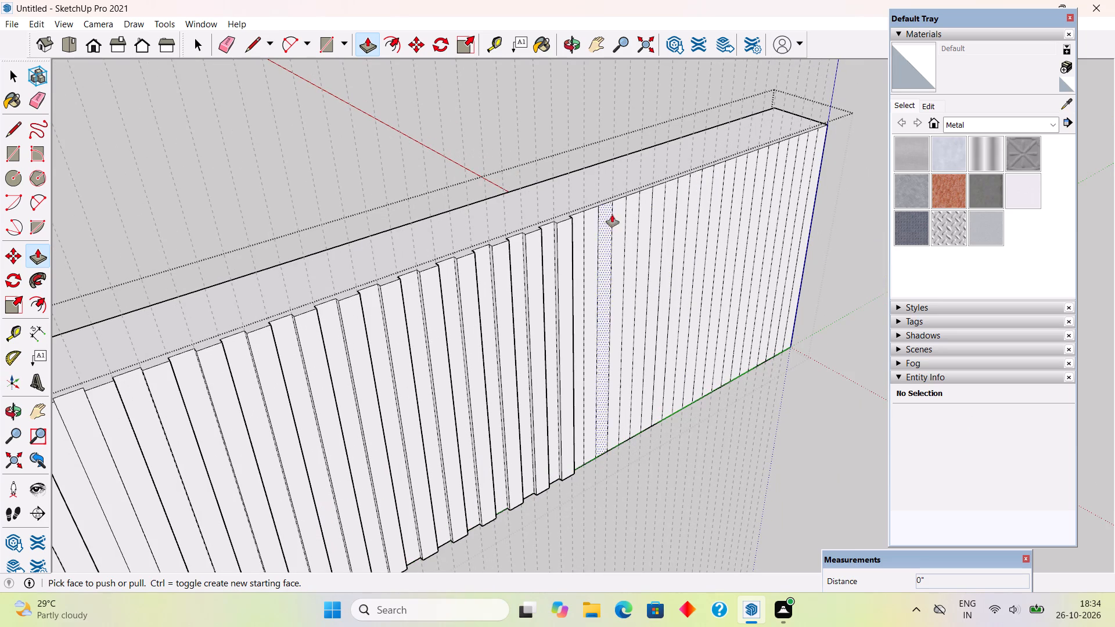
double_click(592, 221)
double_click(617, 209)
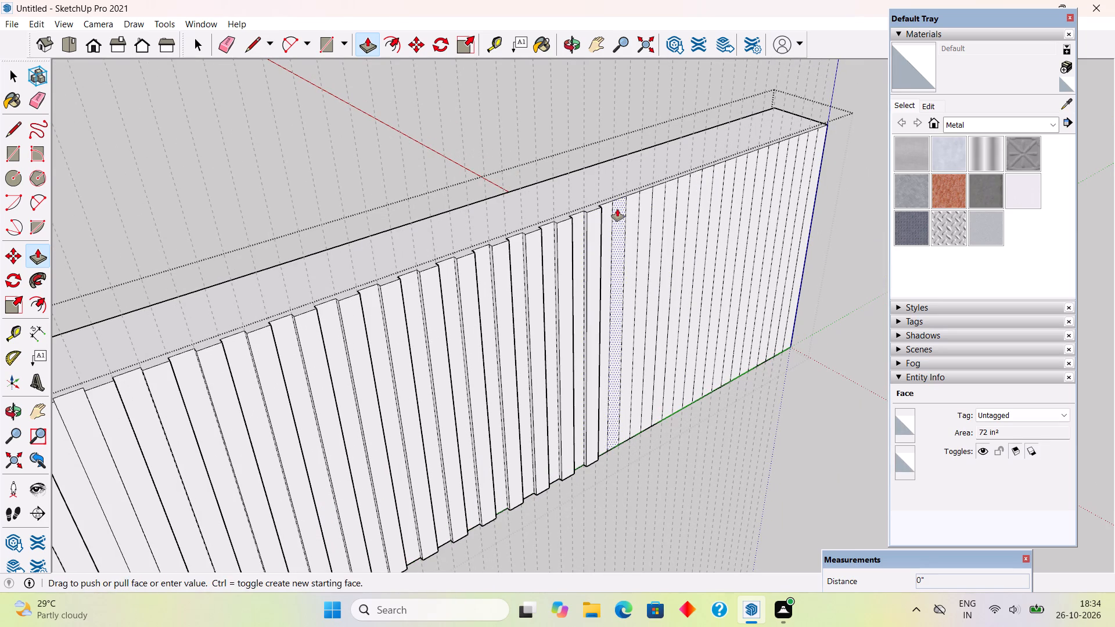
double_click(648, 194)
double_click(675, 185)
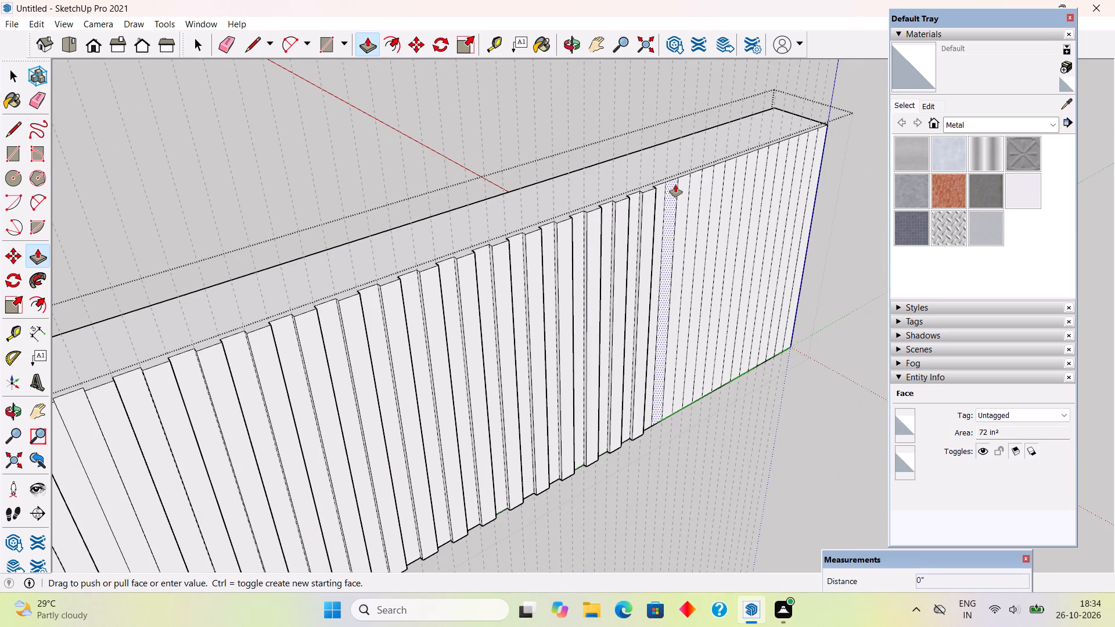
Pull the last seven alternate 2" strips outward 1/2", ending with the strip at the wall's far corner.
double_click(698, 177)
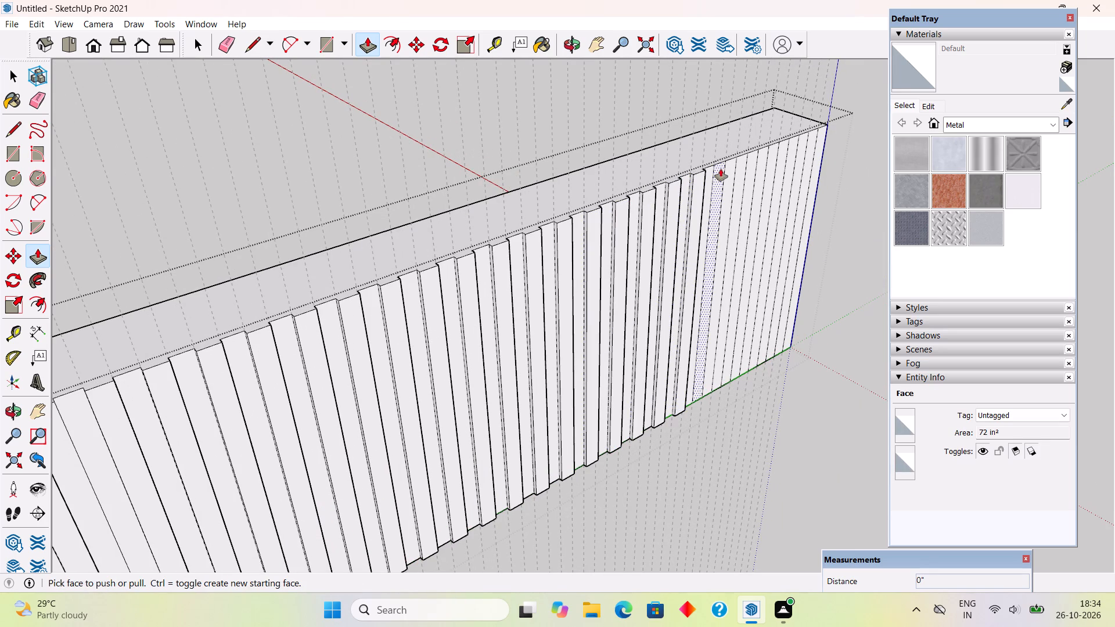
double_click(721, 169)
double_click(746, 168)
scroll(783, 161, "up", 5)
scroll(876, 116, "up", 6)
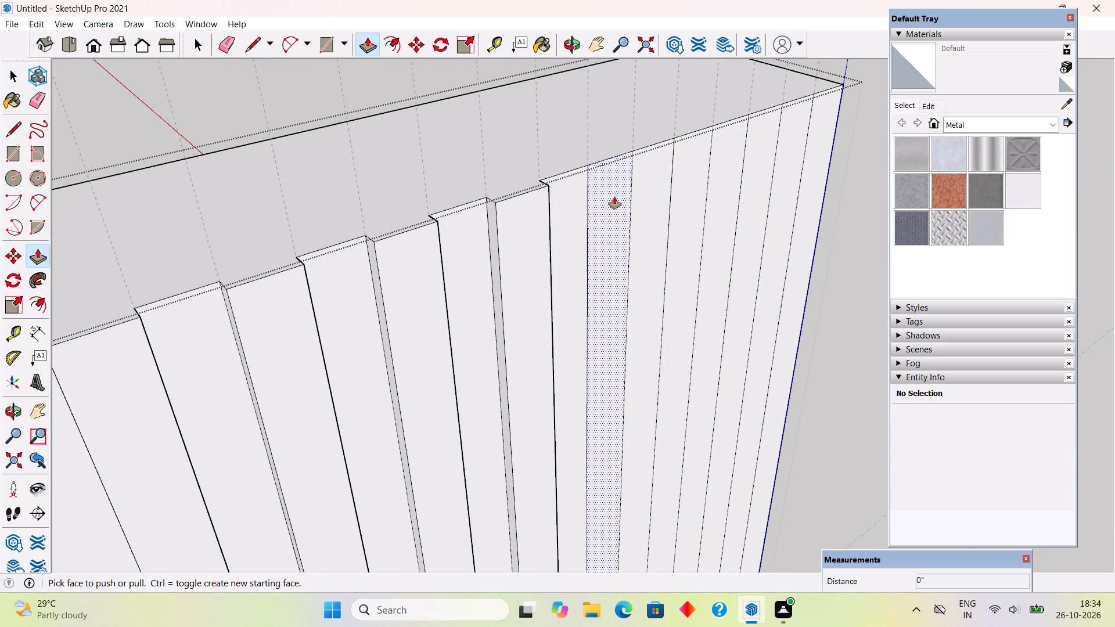
left_click(614, 197)
left_click(614, 197)
double_click(684, 159)
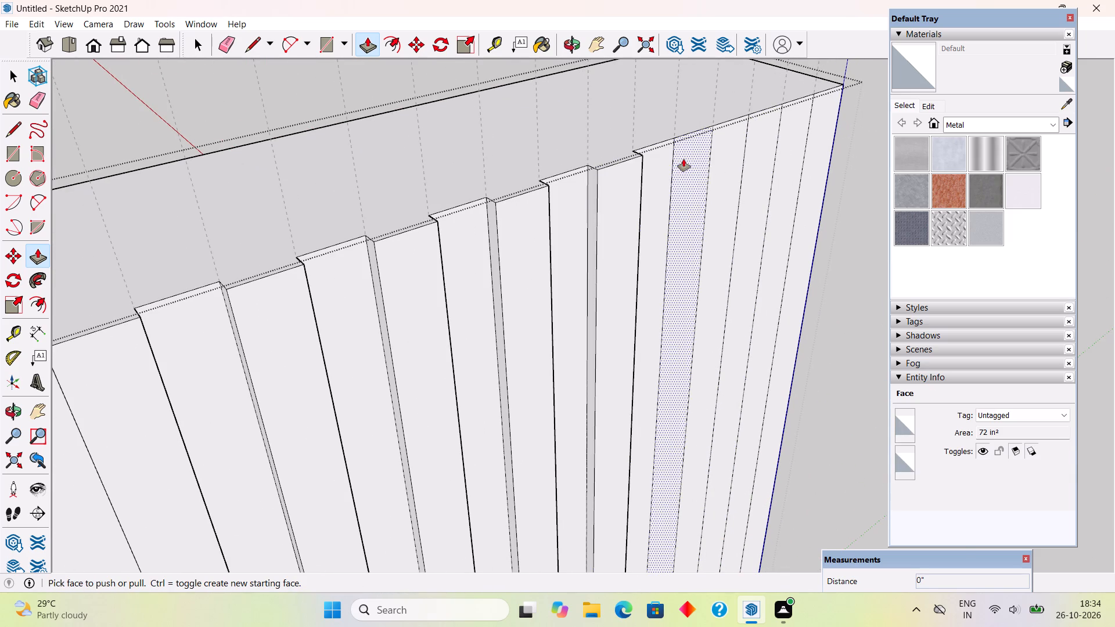
double_click(752, 139)
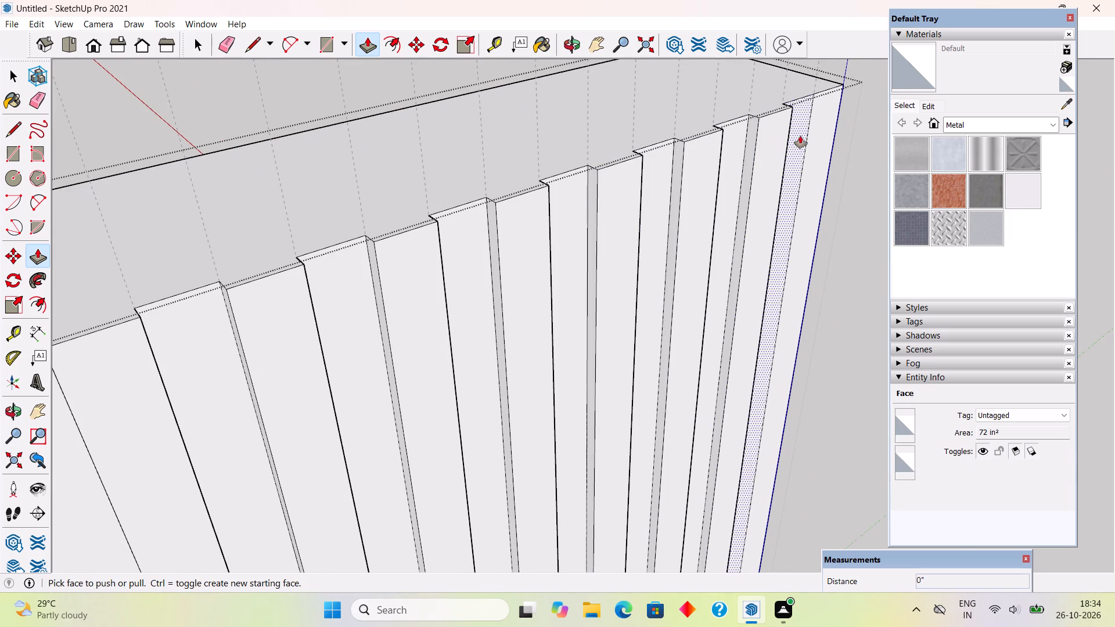
double_click(819, 127)
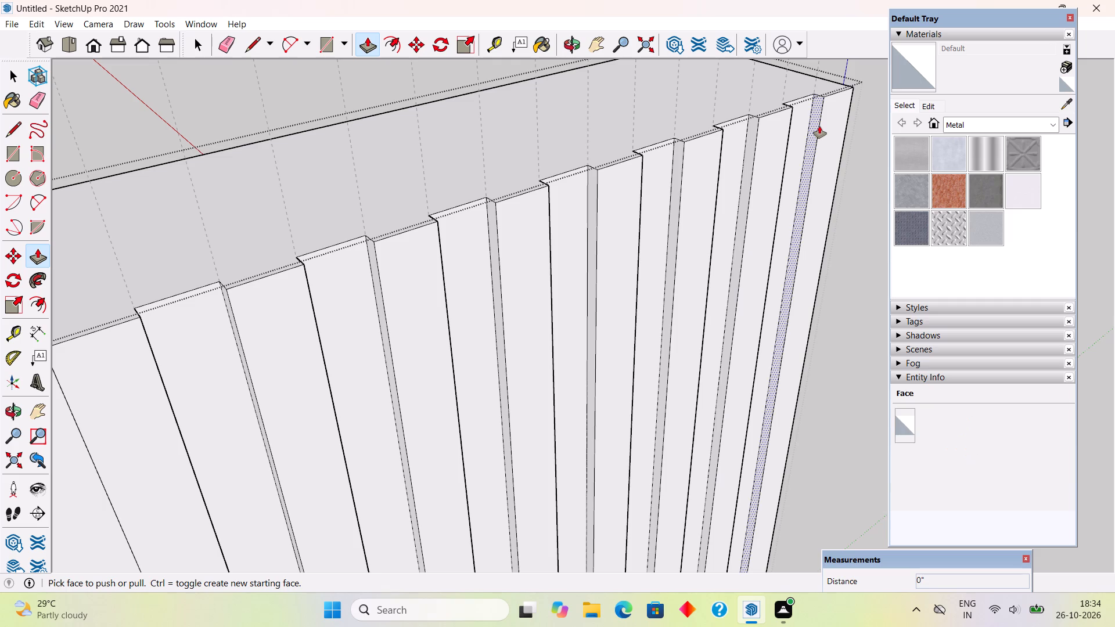
Close the striped parapet group and delete all the guide lines.
key("space")
scroll(818, 125, "down", 5)
scroll(805, 138, "down", 18)
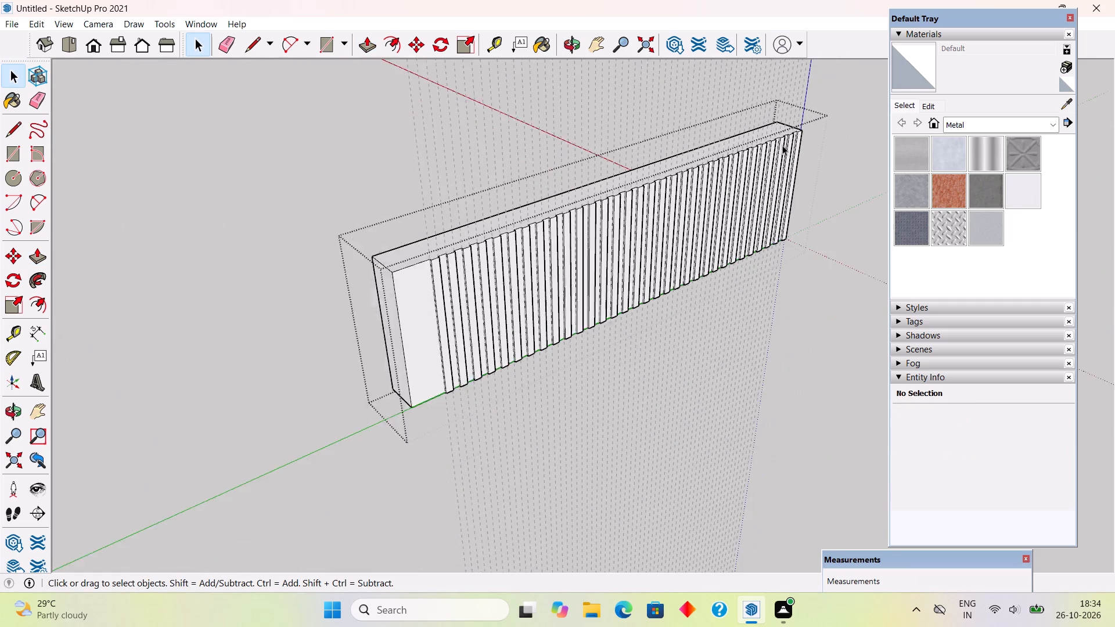
left_click(836, 150)
middle_click_drag(782, 236, 744, 167)
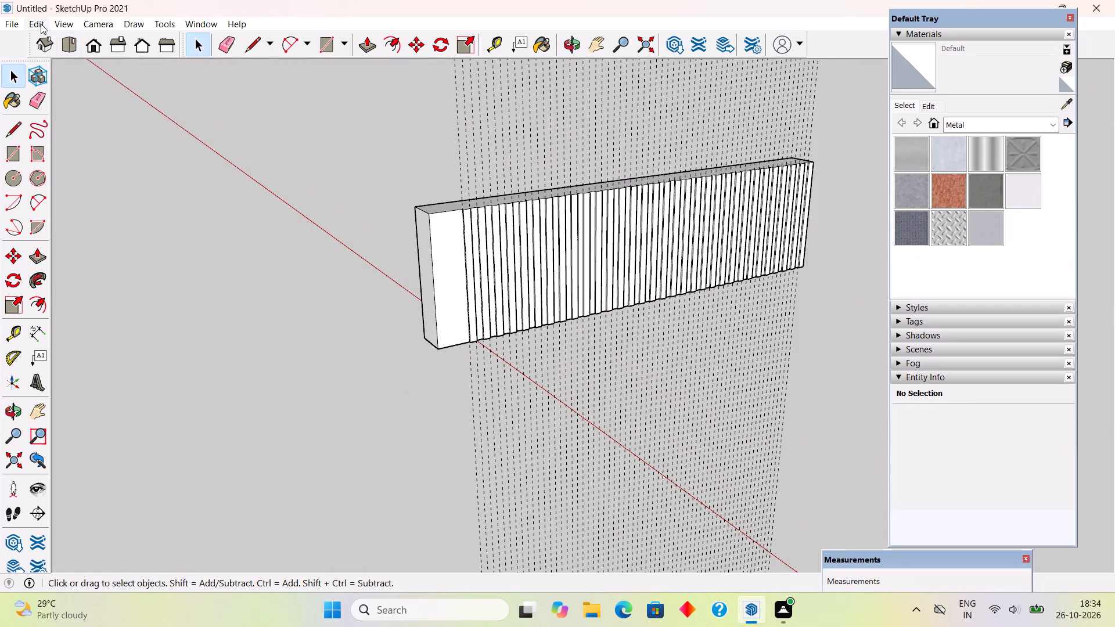
left_click(41, 24)
left_click(106, 147)
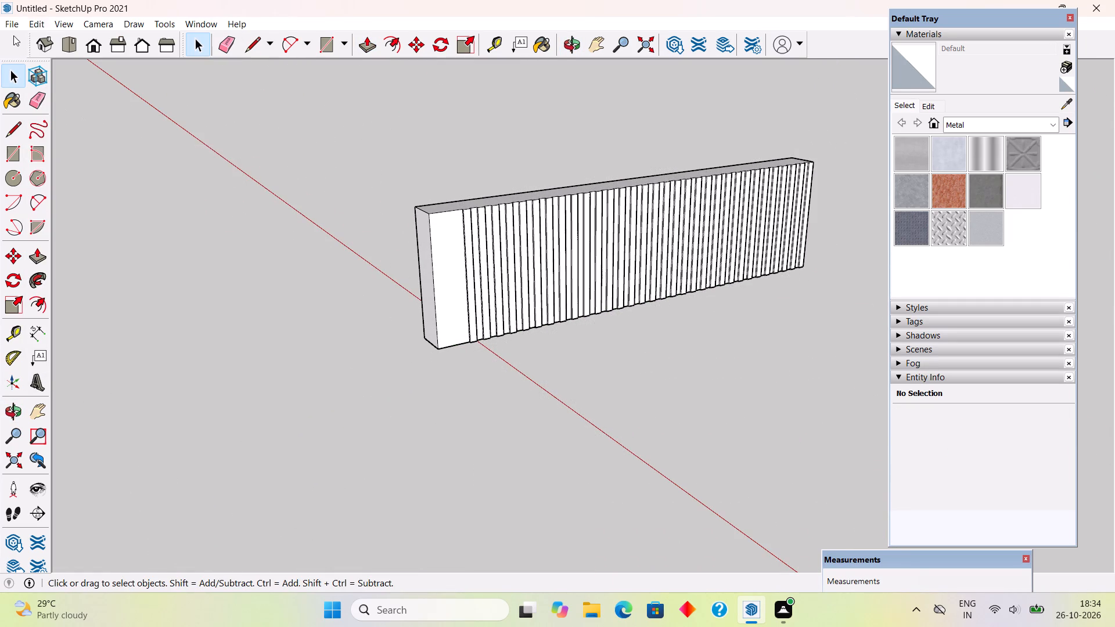
Unhide all hidden geometry so the parapet is back with the rest of the house.
left_click(37, 24)
left_click(110, 238)
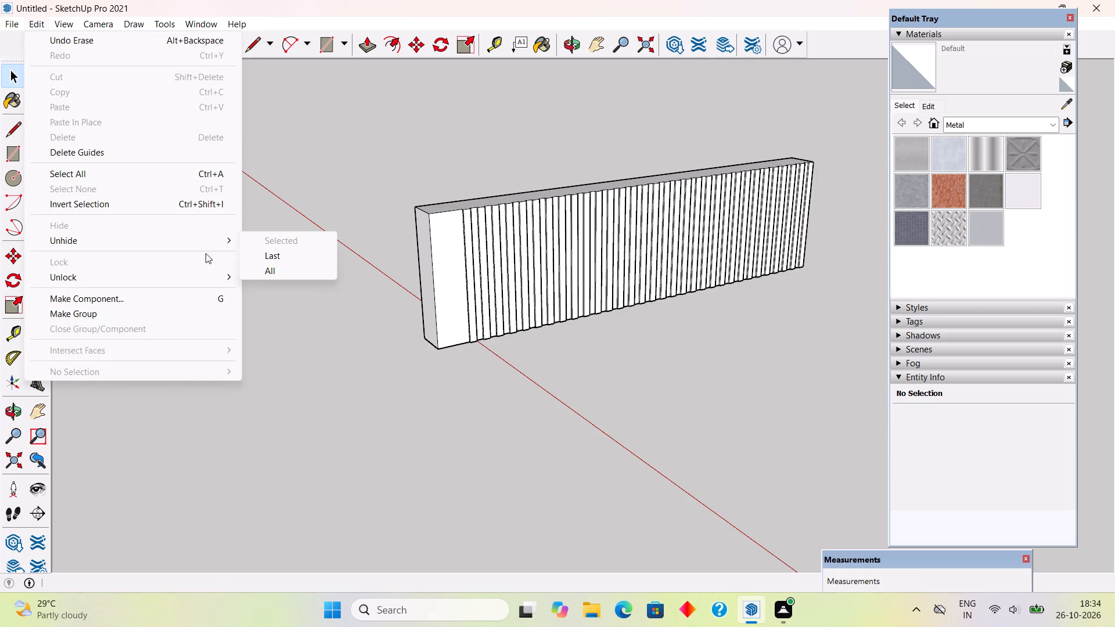
left_click(259, 269)
Hide the pitched roof group above the round-window gable.
middle_click_drag(428, 291, 297, 250)
scroll(298, 250, "down", 5)
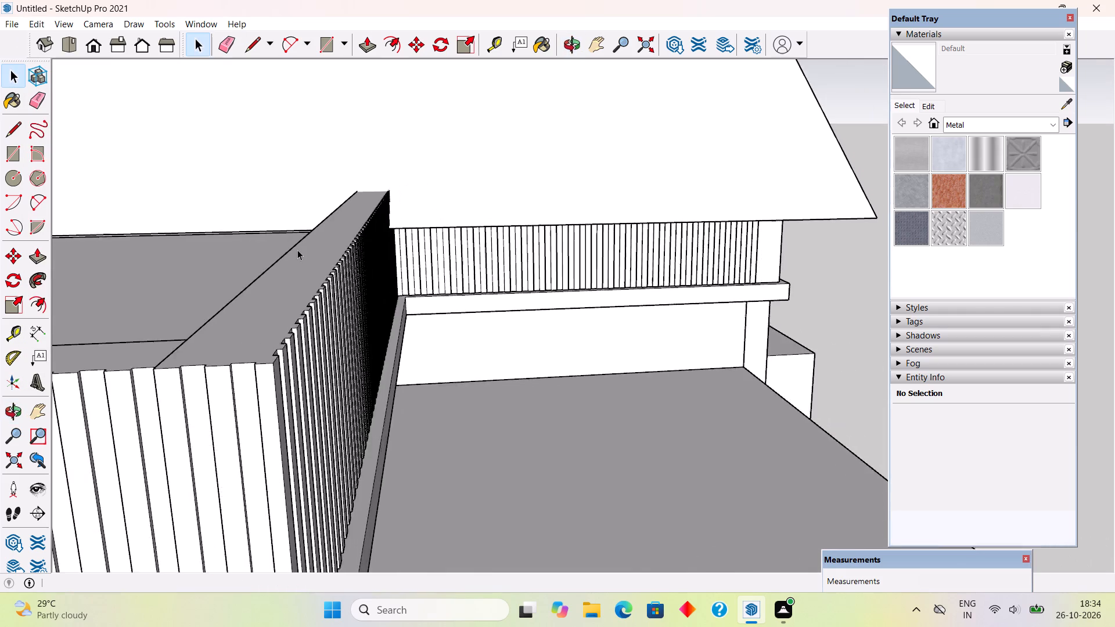
scroll(352, 228, "down", 4)
middle_click_drag(477, 225, 326, 235)
scroll(326, 235, "down", 3)
scroll(364, 189, "down", 5)
middle_click_drag(524, 212, 459, 224)
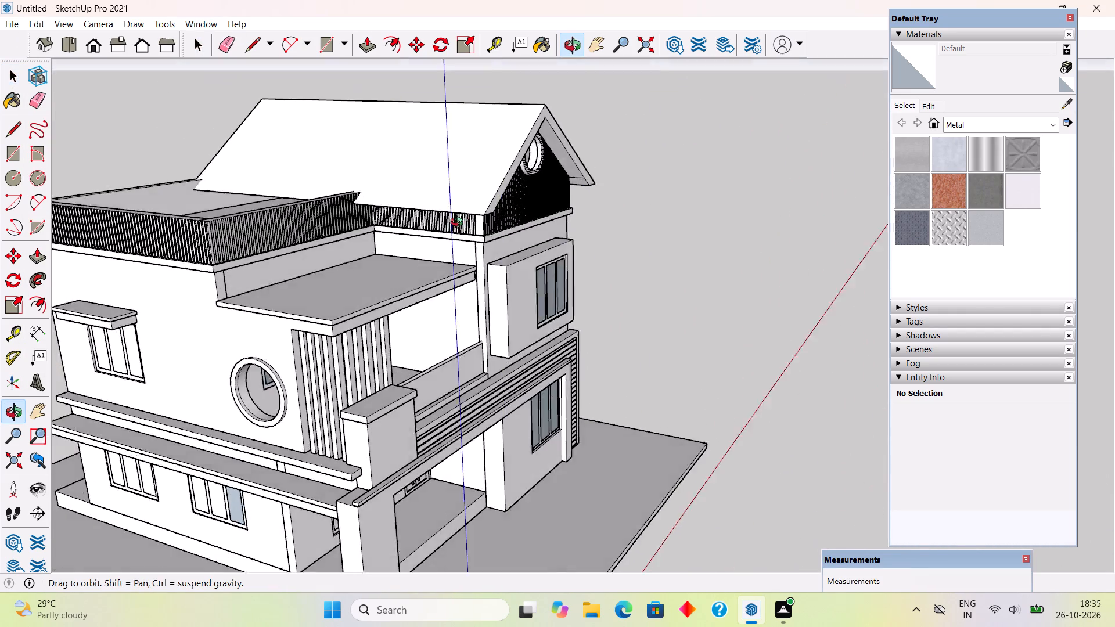
middle_click_drag(459, 224, 275, 203)
left_click(261, 140)
middle_click_drag(454, 244, 330, 271)
scroll(311, 195, "up", 3)
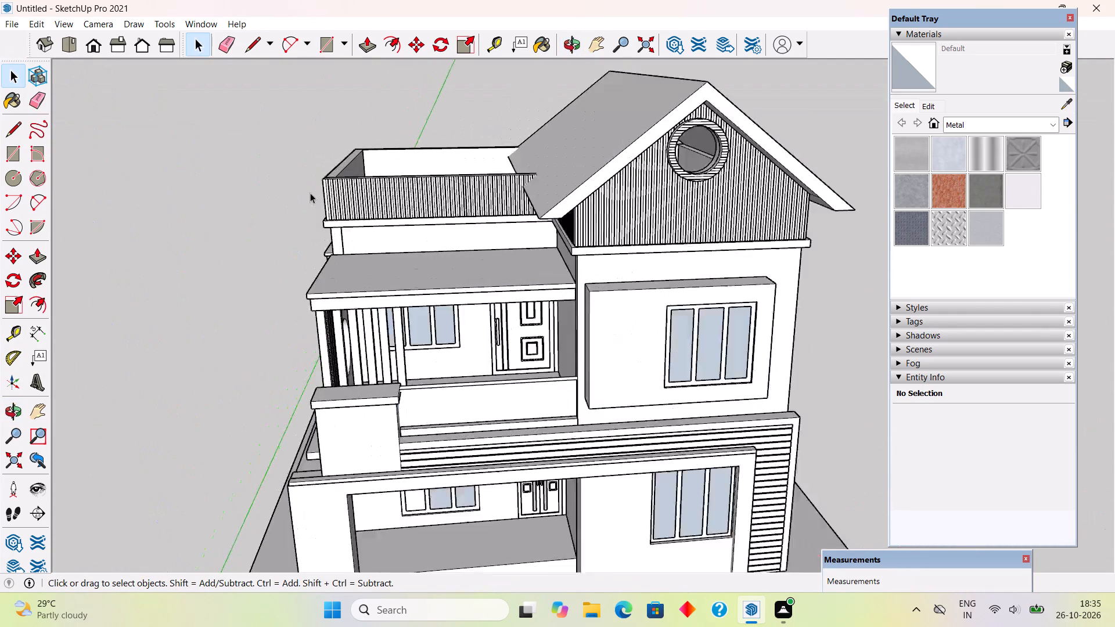
scroll(310, 193, "up", 2)
scroll(310, 181, "down", 5)
middle_click_drag(339, 195, 454, 215)
scroll(461, 216, "up", 3)
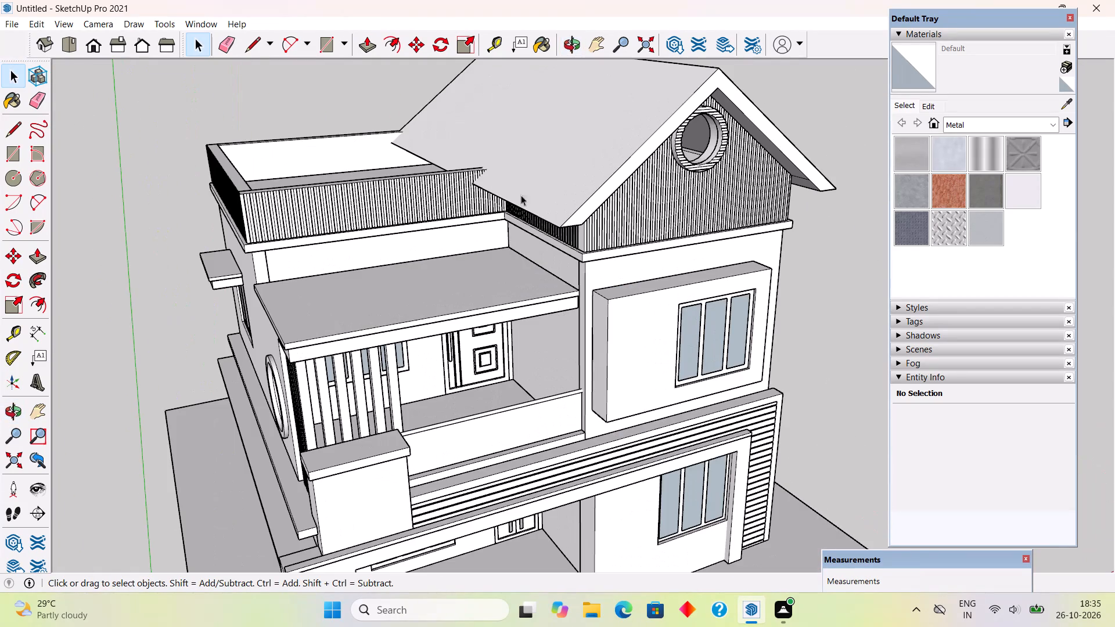
left_click(542, 186)
right_click(542, 186)
left_click(555, 225)
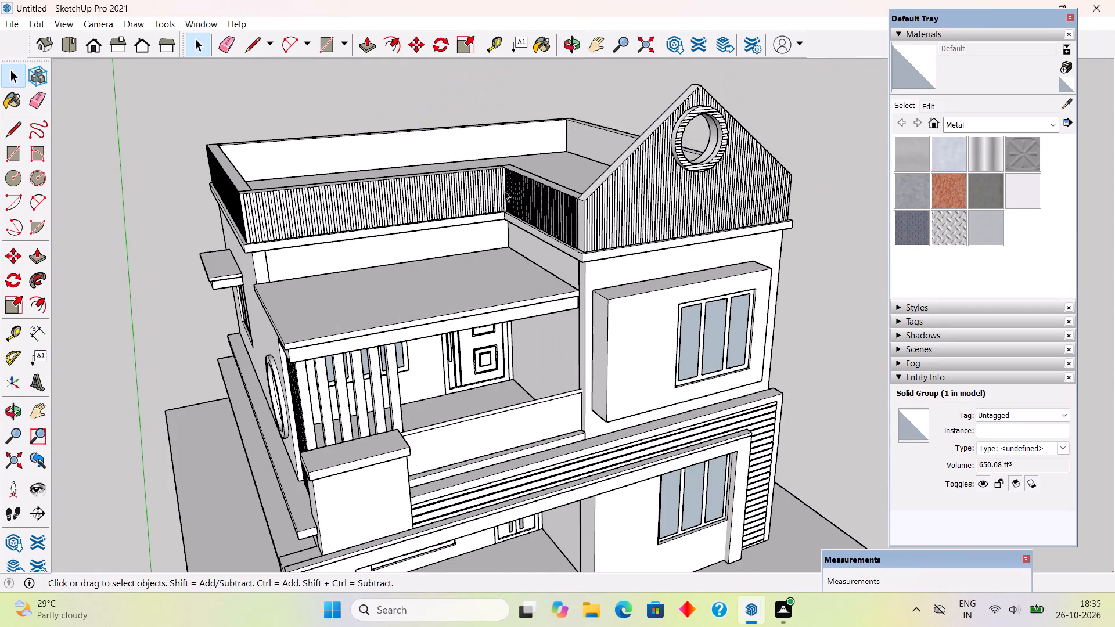
Draw a rectangle across the parapet tops over the flat roof's projecting section beside the gable and extrude it up 1'.
scroll(505, 191, "down", 3)
middle_click_drag(491, 194, 714, 296)
middle_click_drag(481, 226, 646, 272)
scroll(389, 235, "down", 3)
middle_click_drag(359, 301, 520, 293)
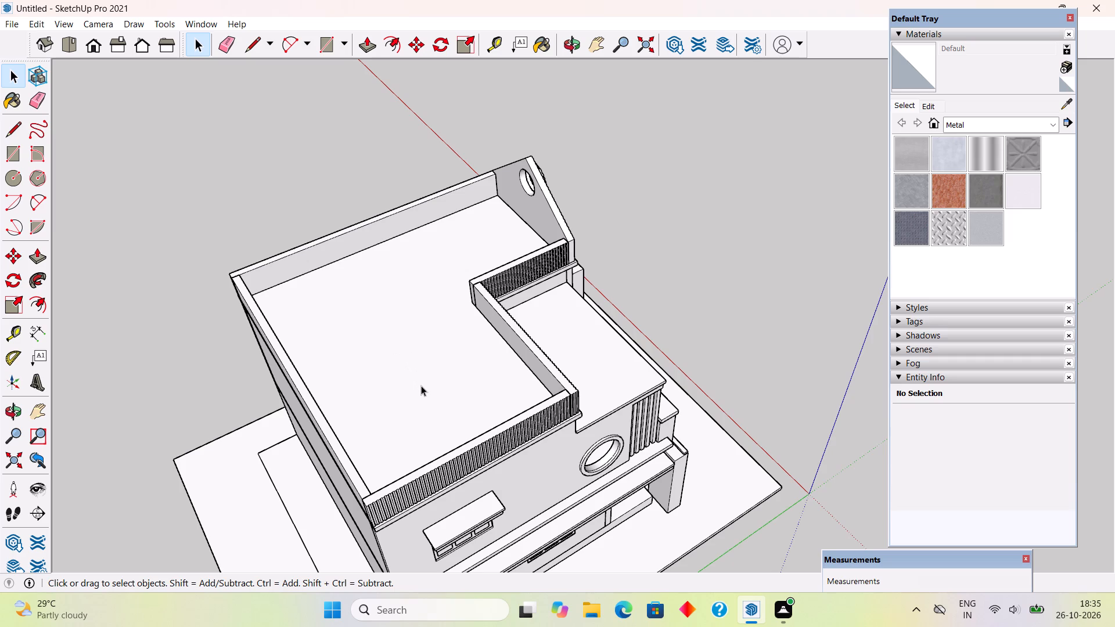
key("r")
scroll(478, 279, "up", 2)
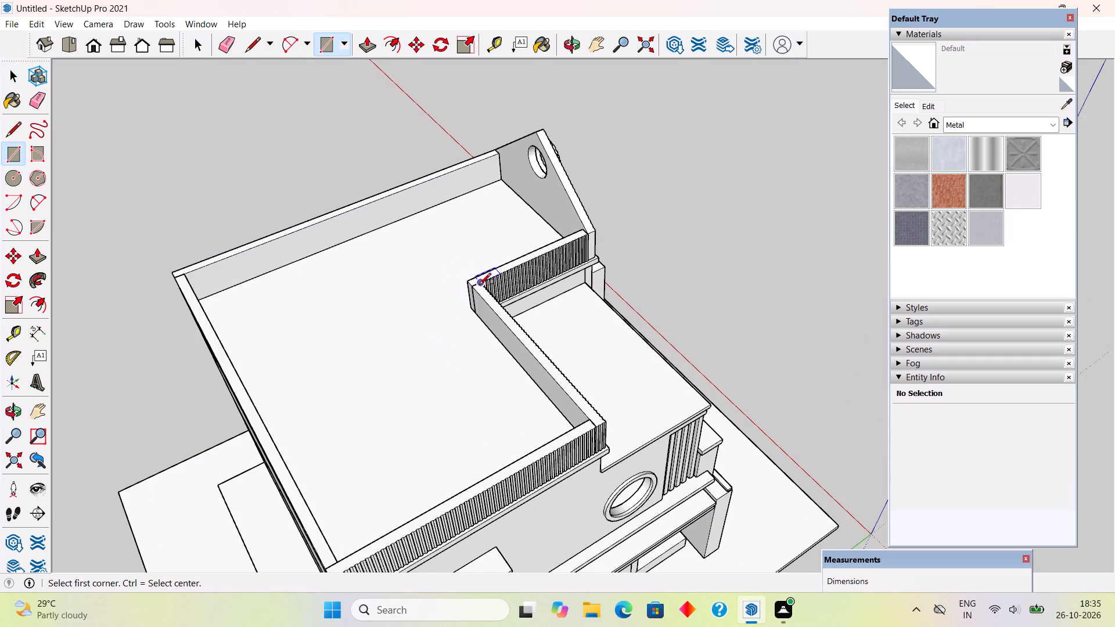
left_click(480, 284)
scroll(443, 363, "down", 3)
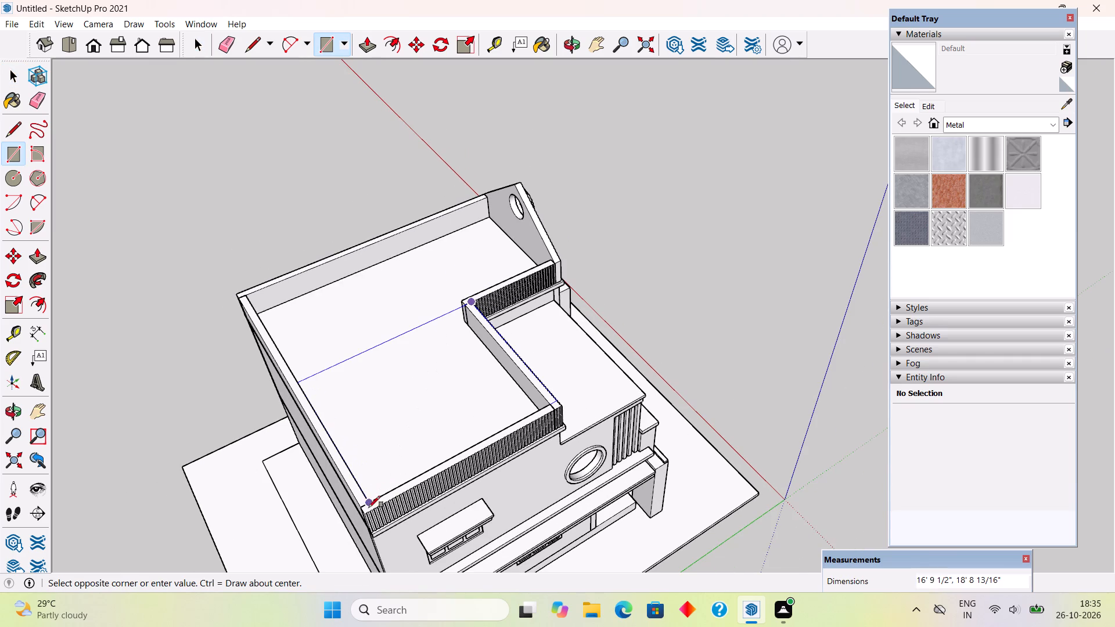
left_click(363, 514)
key("p")
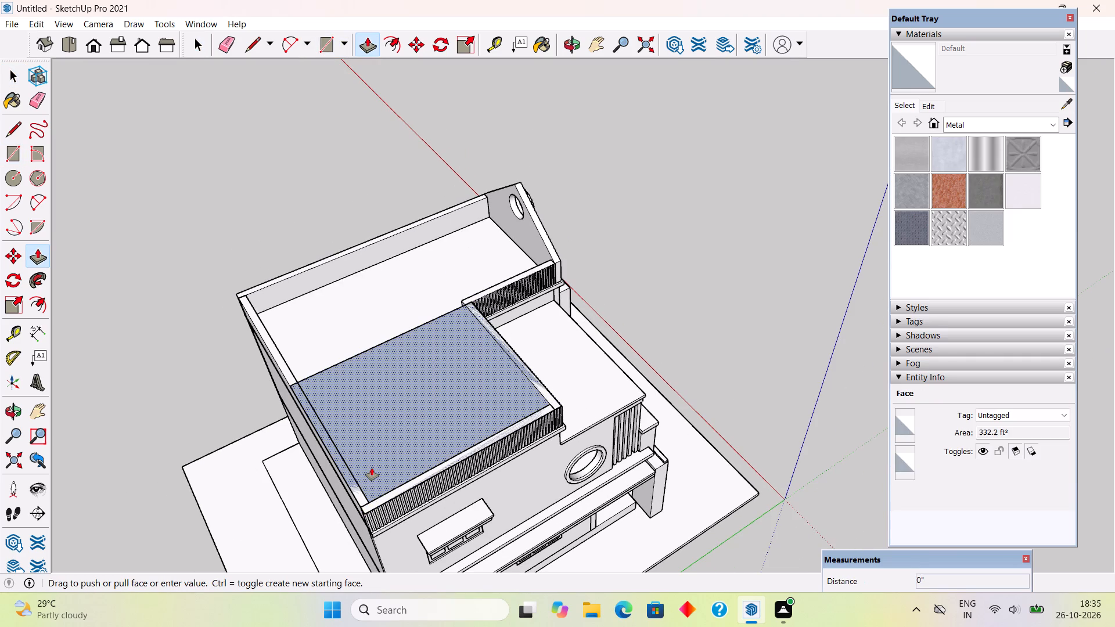
left_click(372, 468)
type("1'")
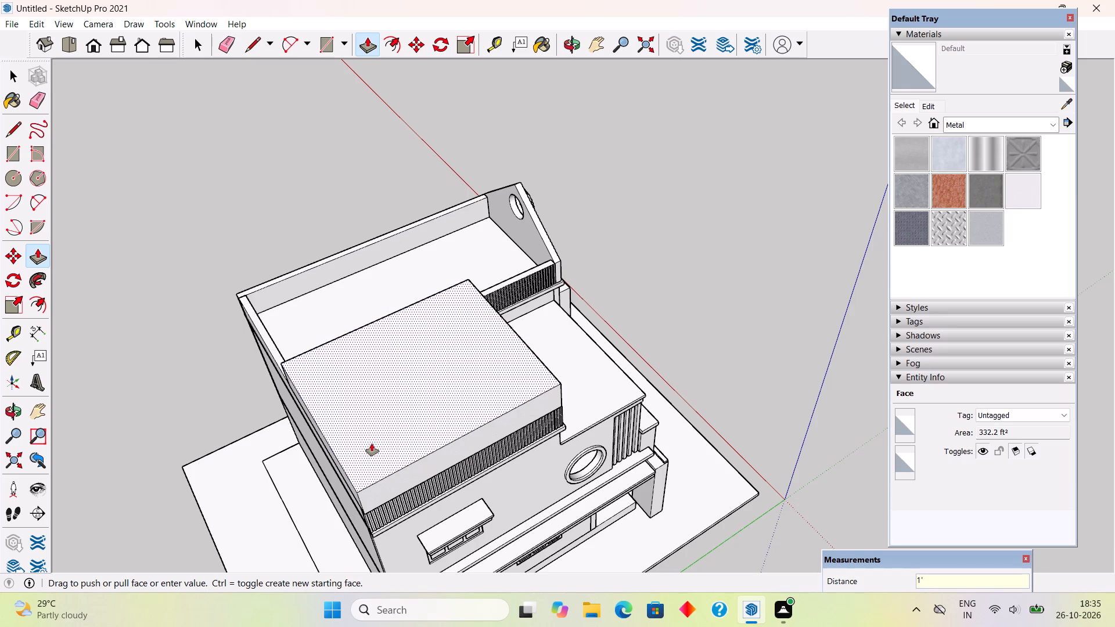
key("Return")
Make the new 1' thick roof slab a group.
key("space")
triple_click(374, 445)
right_click(374, 445)
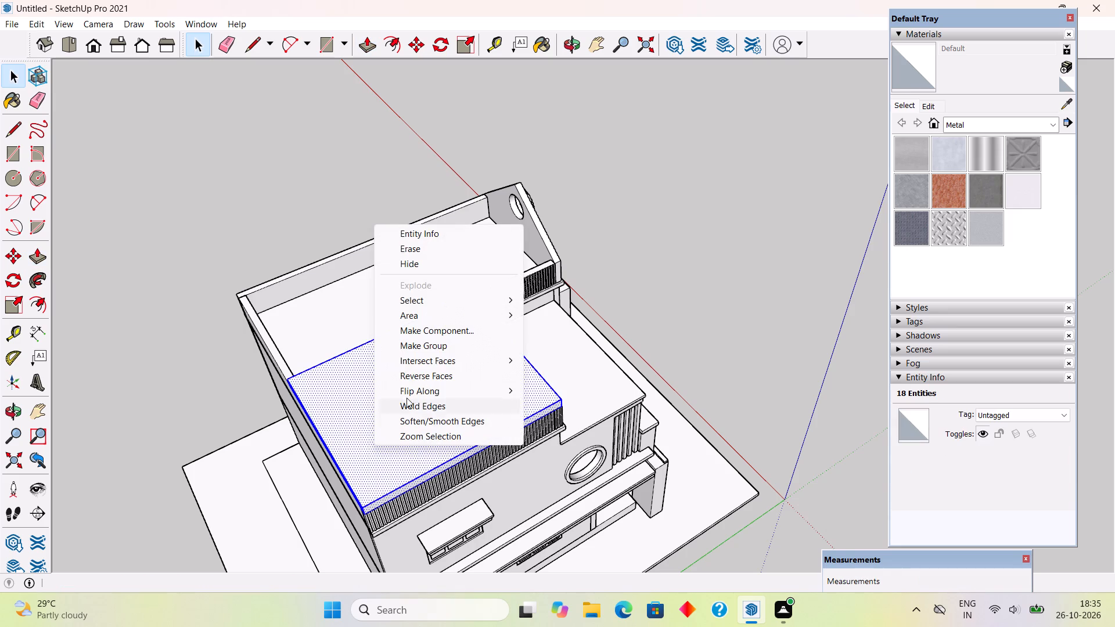
left_click(424, 347)
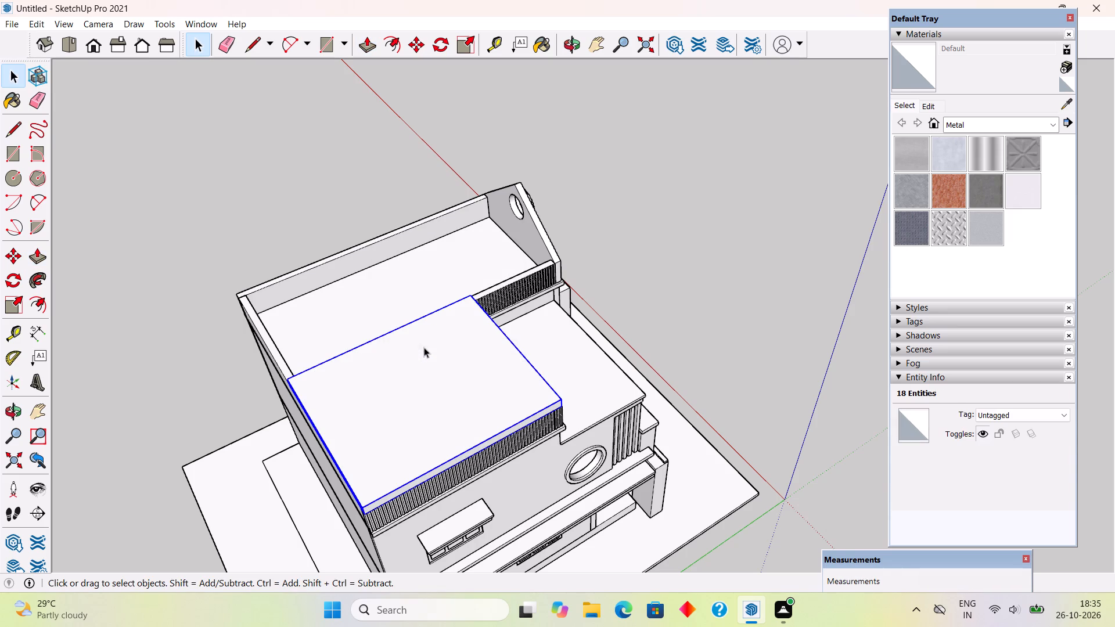
Inside the slab group, pull the porch-facing side and the adjacent outer side face outward by 1' each.
middle_click_drag(420, 369, 67, 281)
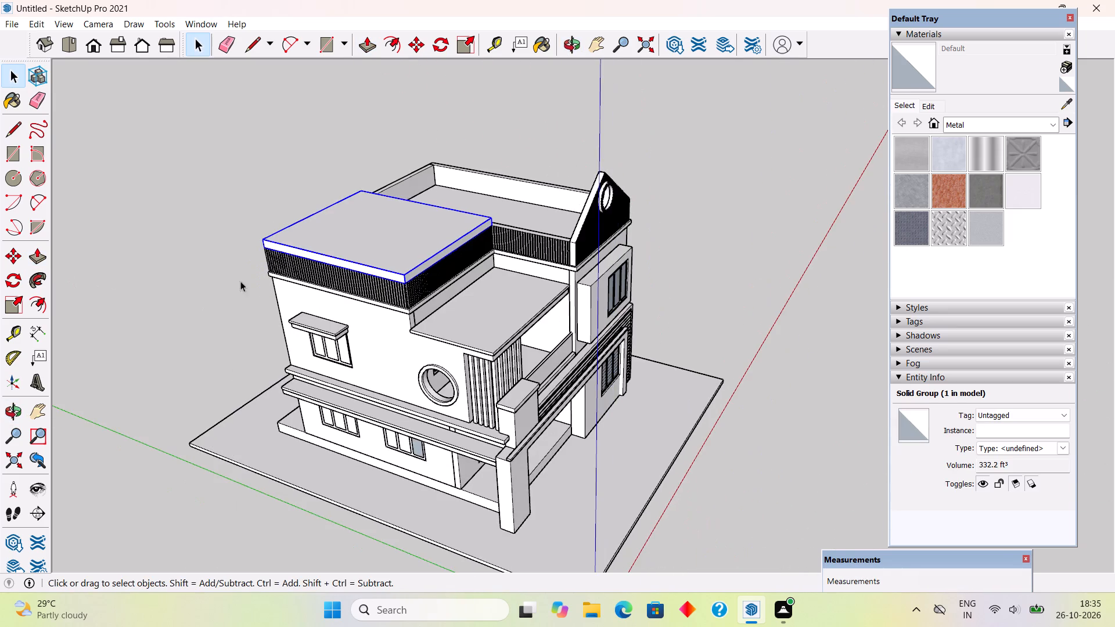
scroll(436, 269, "up", 5)
triple_click(429, 254)
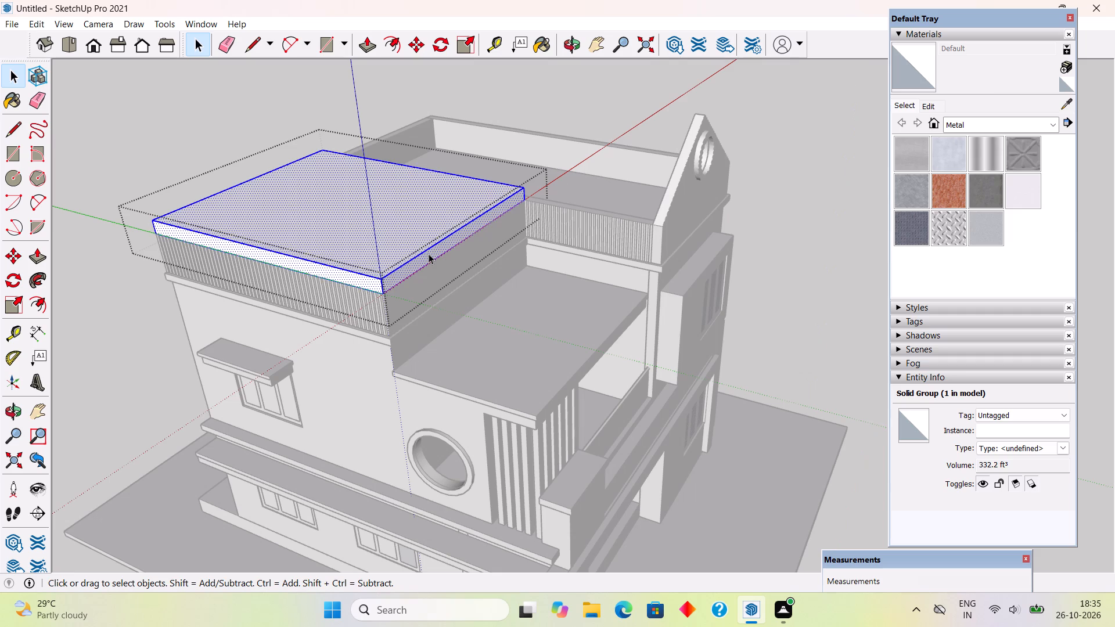
key("p")
left_click(434, 255)
type("1'")
key("Return")
double_click(378, 280)
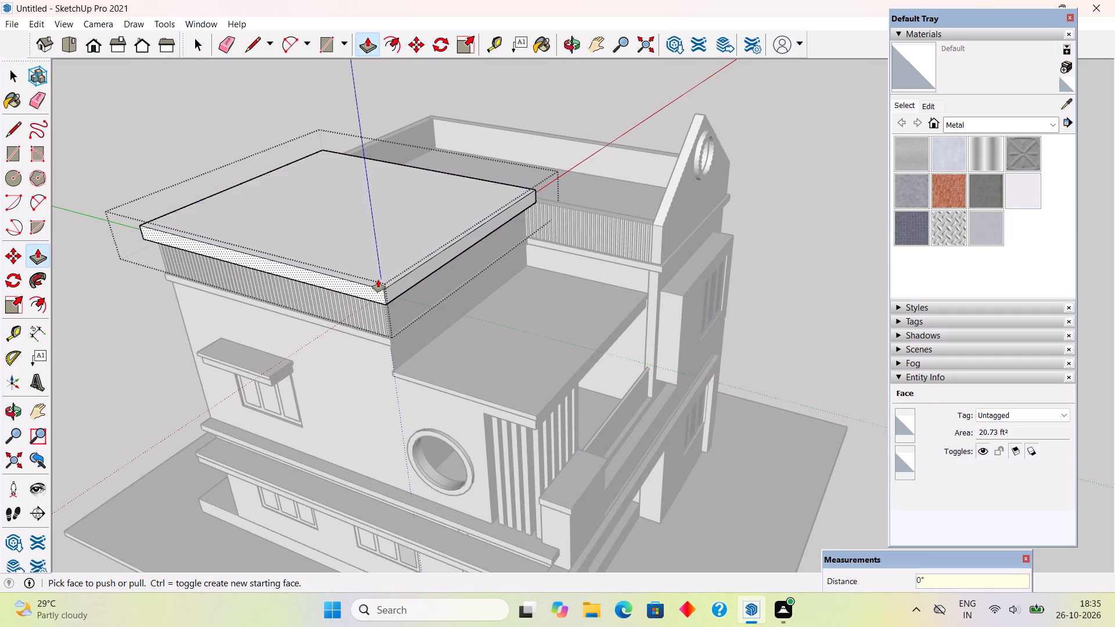
Pull the slab's side face on the gable side outward freehand past the parapet corner and close the group.
middle_click_drag(485, 320, 152, 224)
key("space")
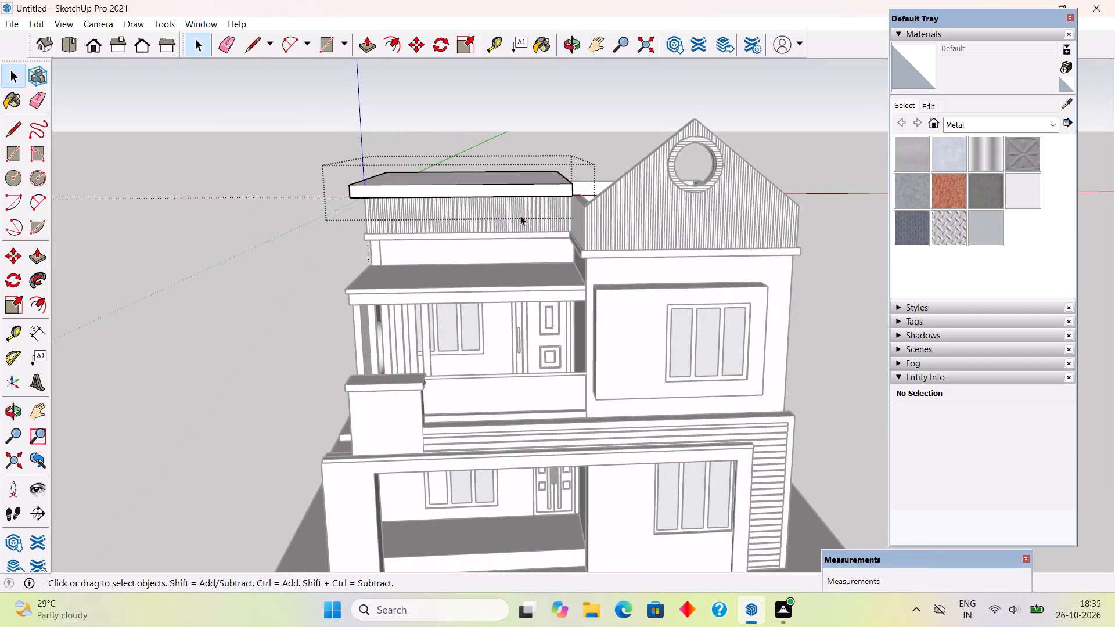
middle_click_drag(481, 201, 455, 211)
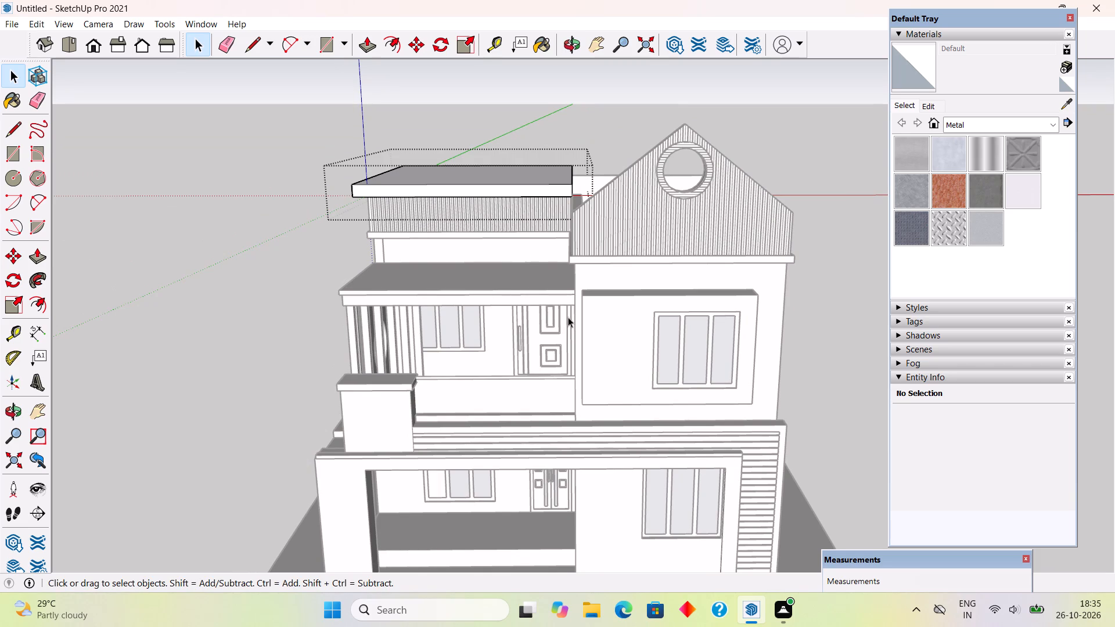
middle_click_drag(534, 291, 608, 309)
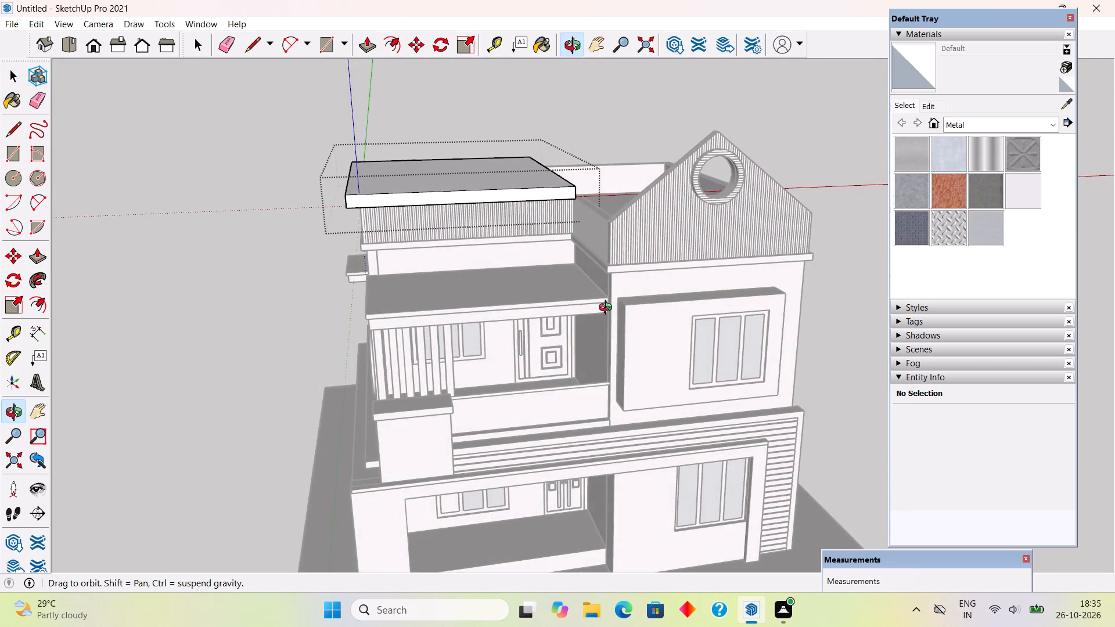
middle_click_drag(608, 309, 644, 305)
scroll(576, 213, "up", 4)
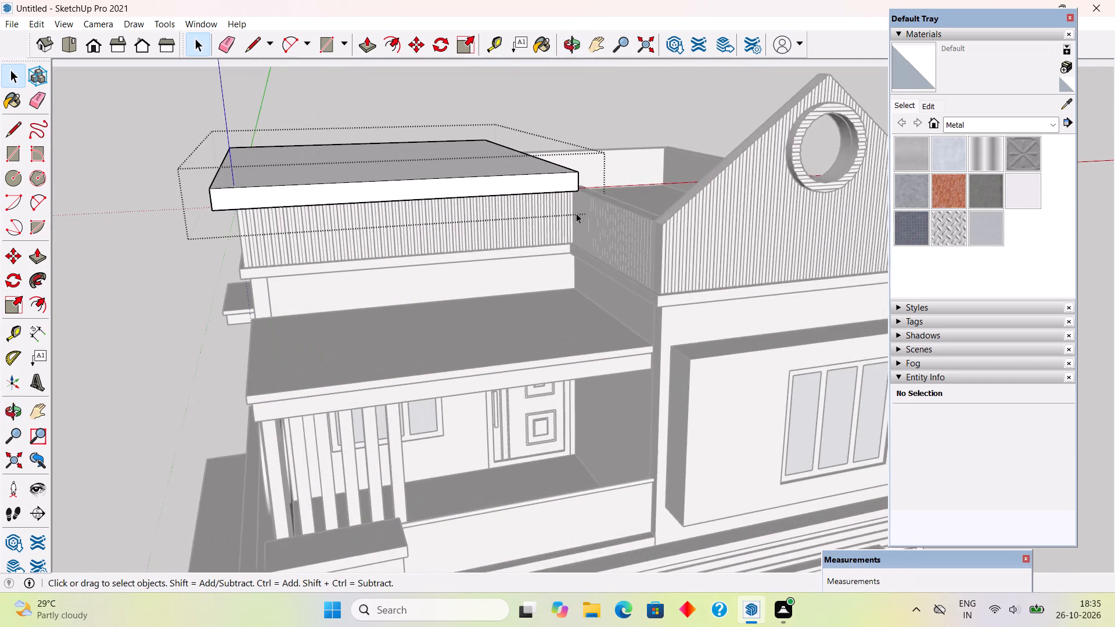
scroll(572, 191, "up", 4)
middle_click_drag(578, 183, 334, 302)
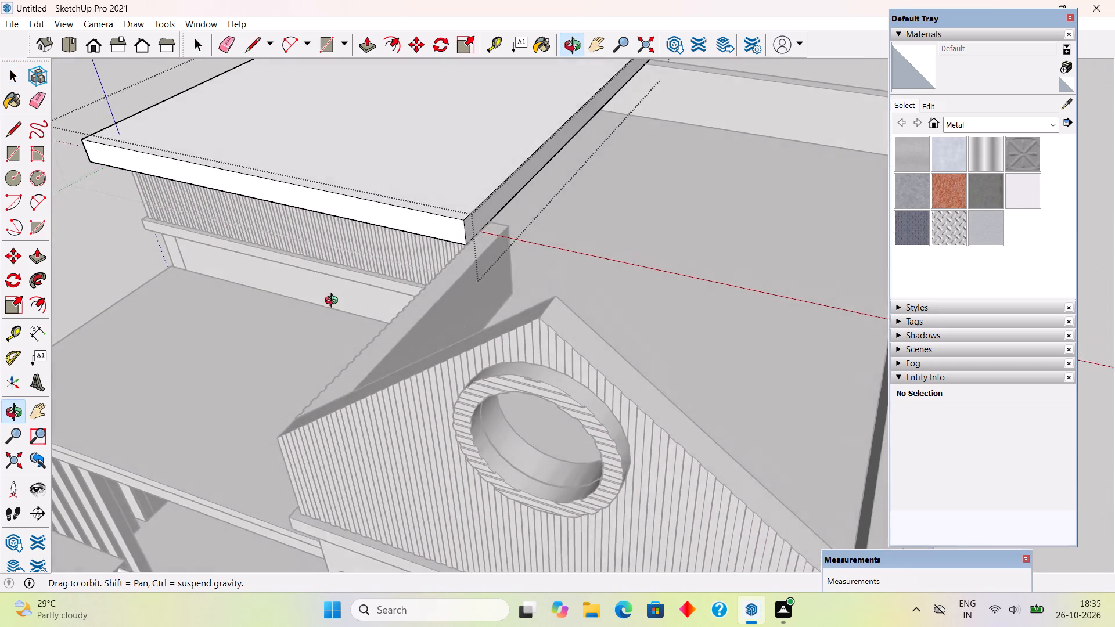
middle_click_drag(334, 302, 329, 306)
left_click(480, 218)
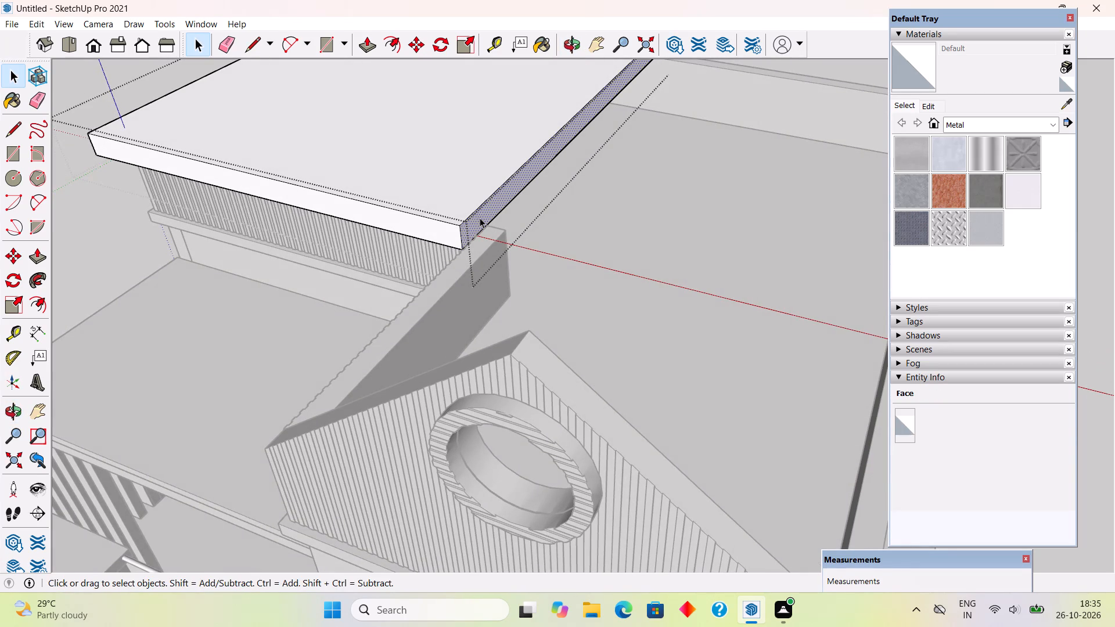
key("p")
left_click(480, 218)
left_click(461, 273)
key("space")
scroll(461, 273, "down", 9)
left_click(175, 216)
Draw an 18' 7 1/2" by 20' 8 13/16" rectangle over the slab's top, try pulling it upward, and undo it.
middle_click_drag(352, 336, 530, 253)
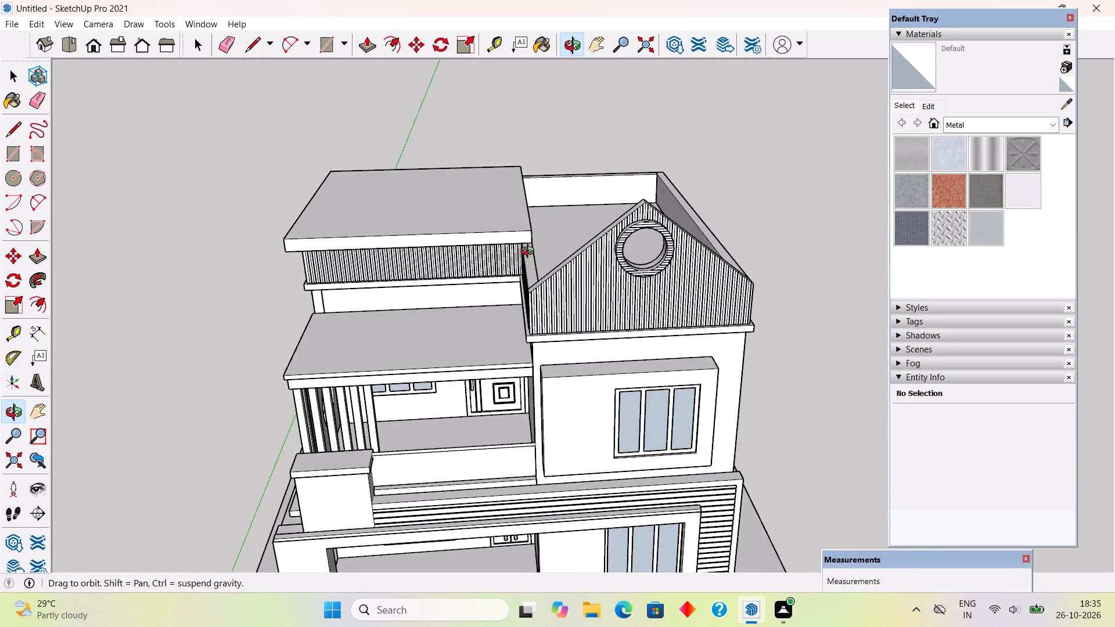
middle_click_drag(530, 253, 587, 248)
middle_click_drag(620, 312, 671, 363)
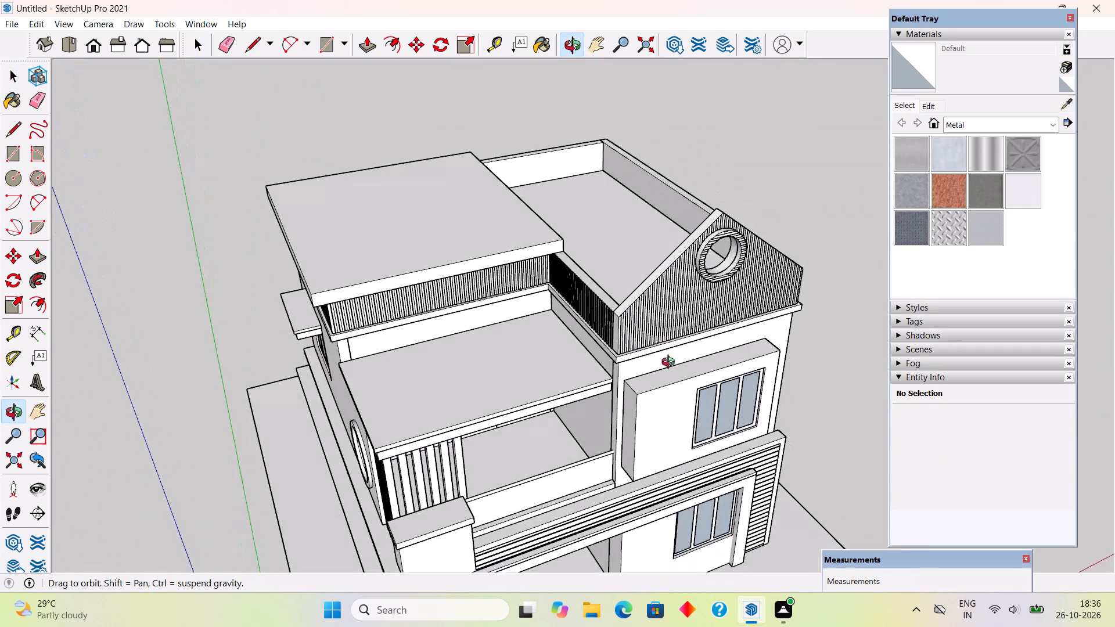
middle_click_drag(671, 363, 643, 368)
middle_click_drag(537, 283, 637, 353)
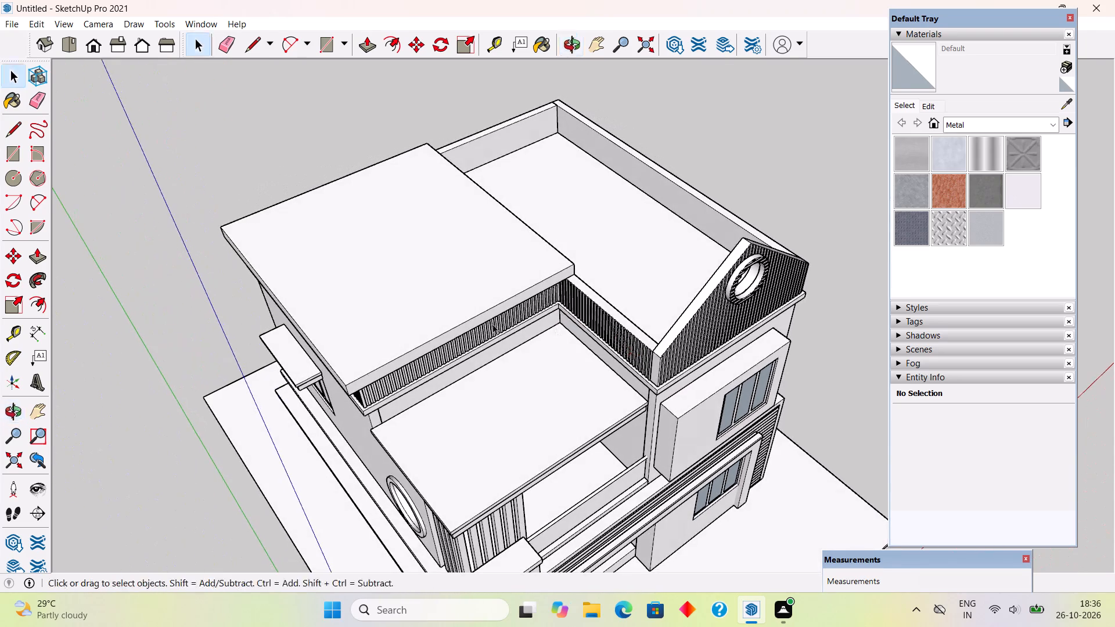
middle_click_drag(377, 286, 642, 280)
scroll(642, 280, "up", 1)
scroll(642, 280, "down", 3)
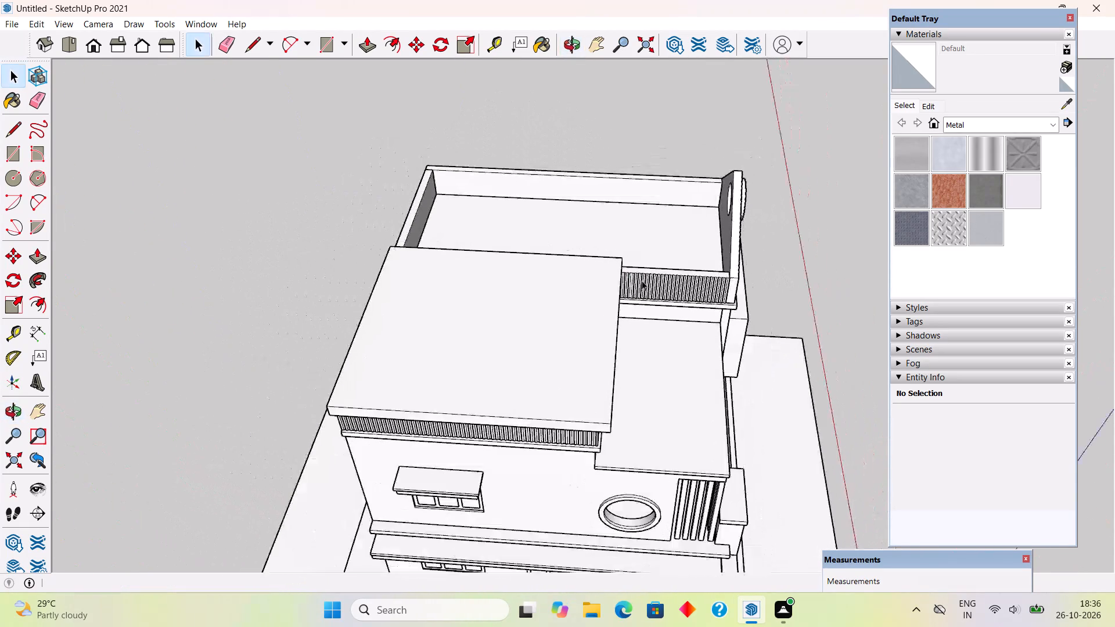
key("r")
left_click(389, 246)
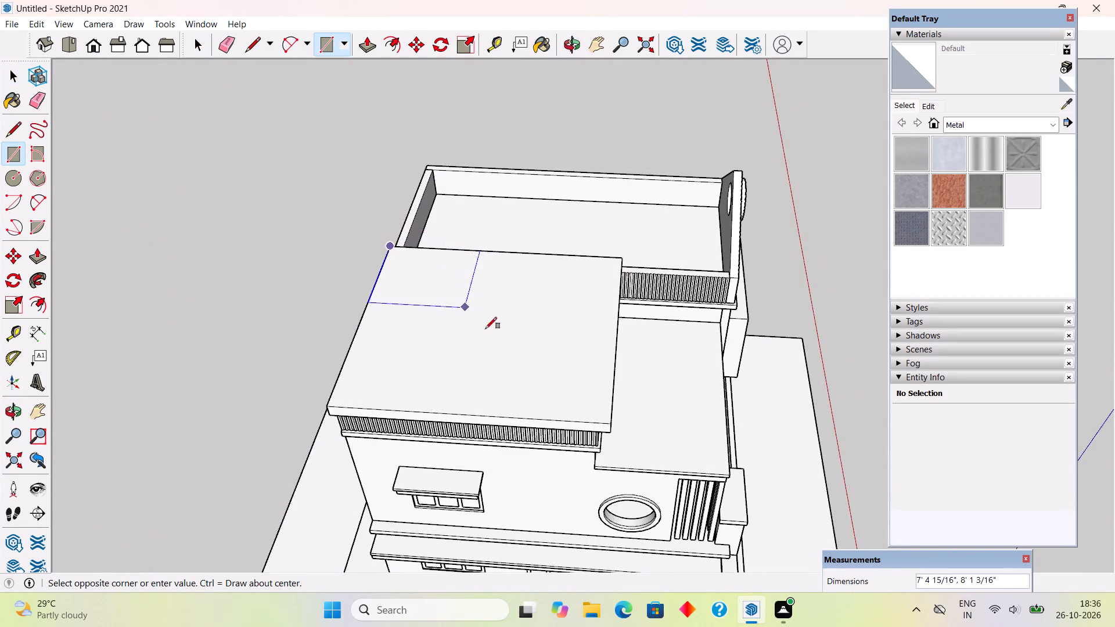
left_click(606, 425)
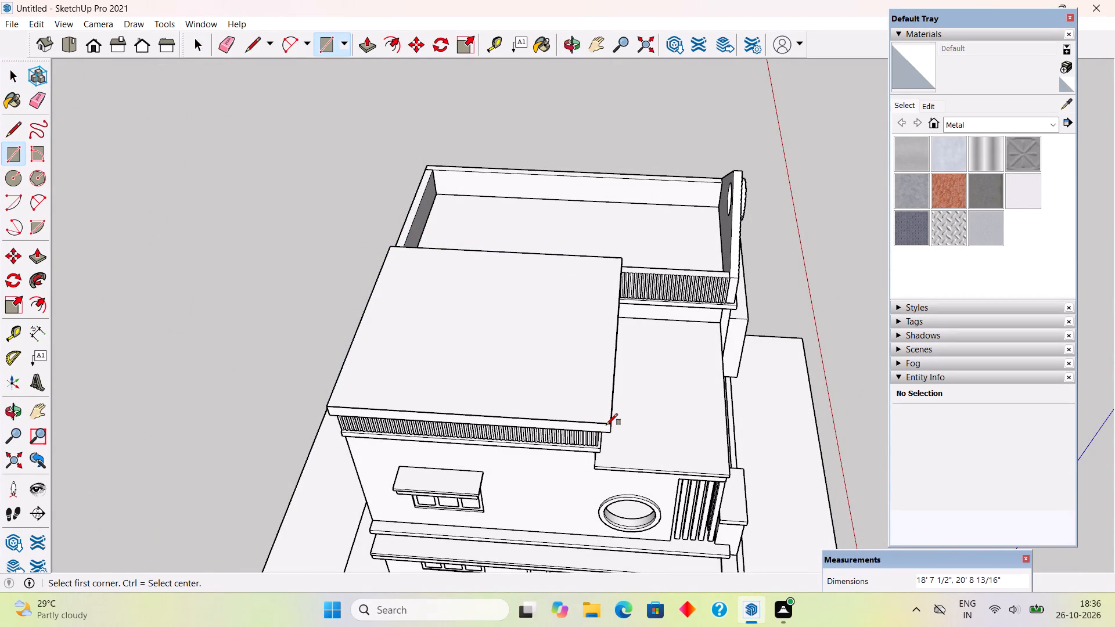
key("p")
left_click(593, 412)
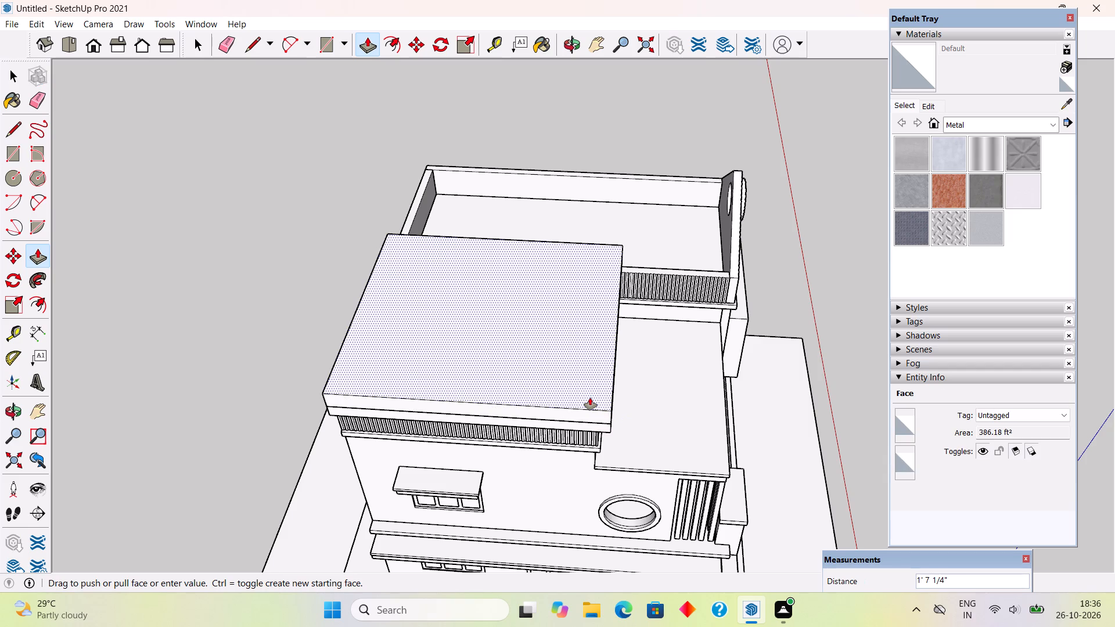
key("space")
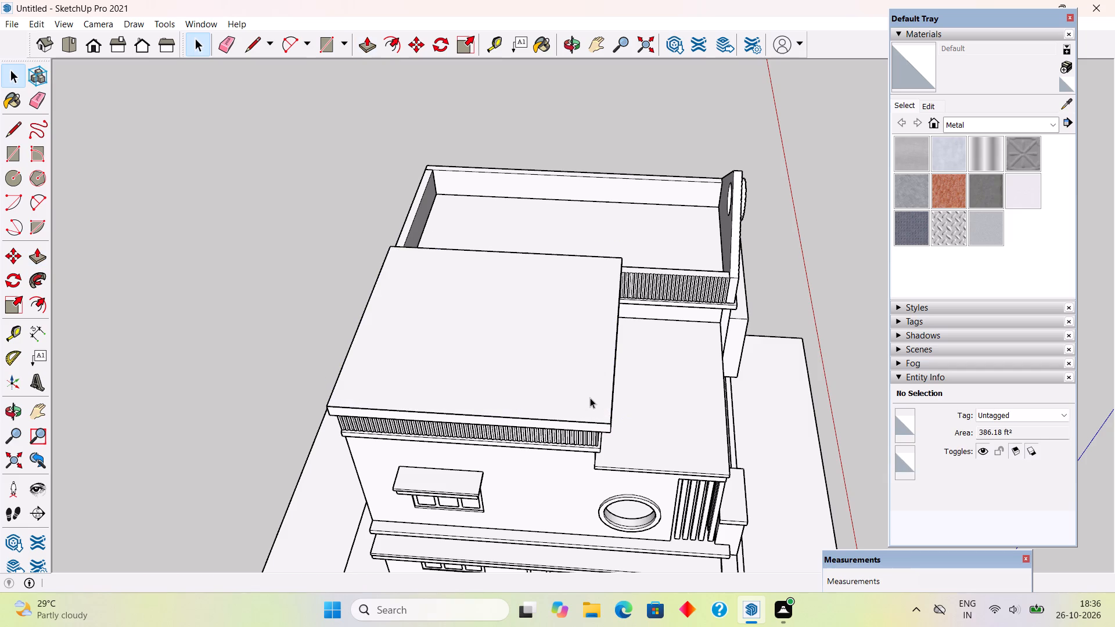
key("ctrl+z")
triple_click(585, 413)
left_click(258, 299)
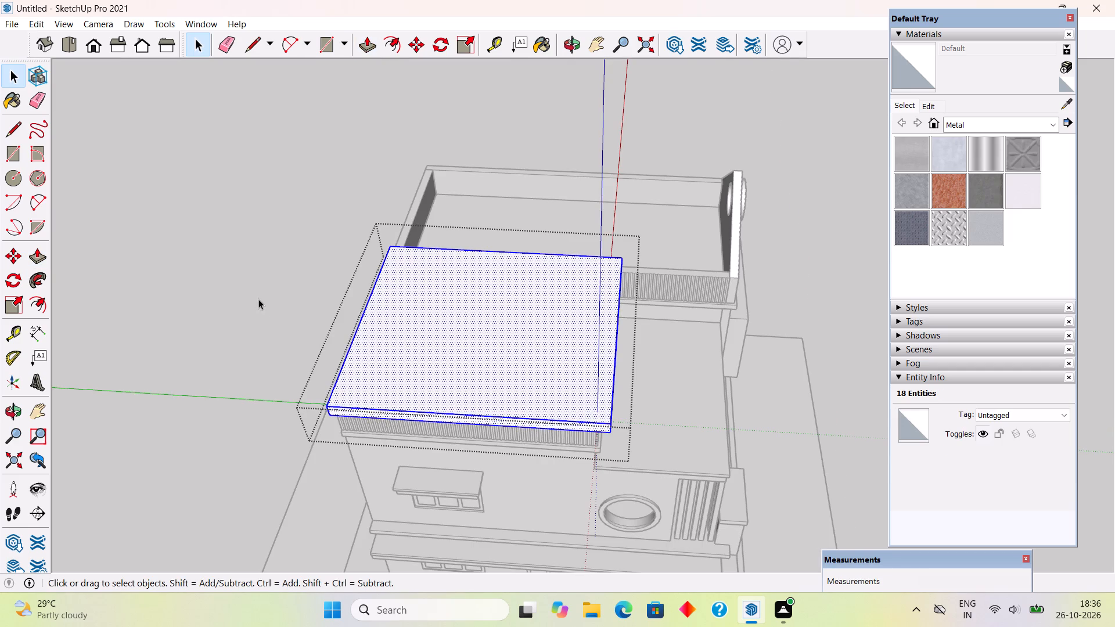
Draw an 18' 7 1/2" by 20' 8 13/16" rectangle over the roof slab's top and pull it up by 4".
middle_click_drag(355, 348, 357, 367)
key("r")
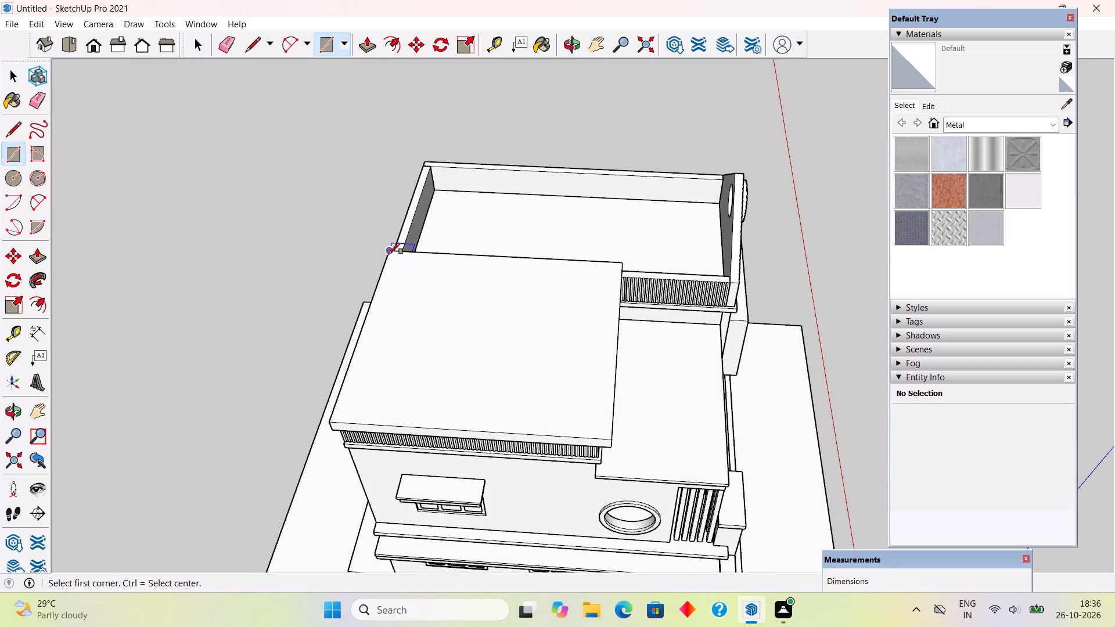
left_click(389, 254)
left_click(609, 438)
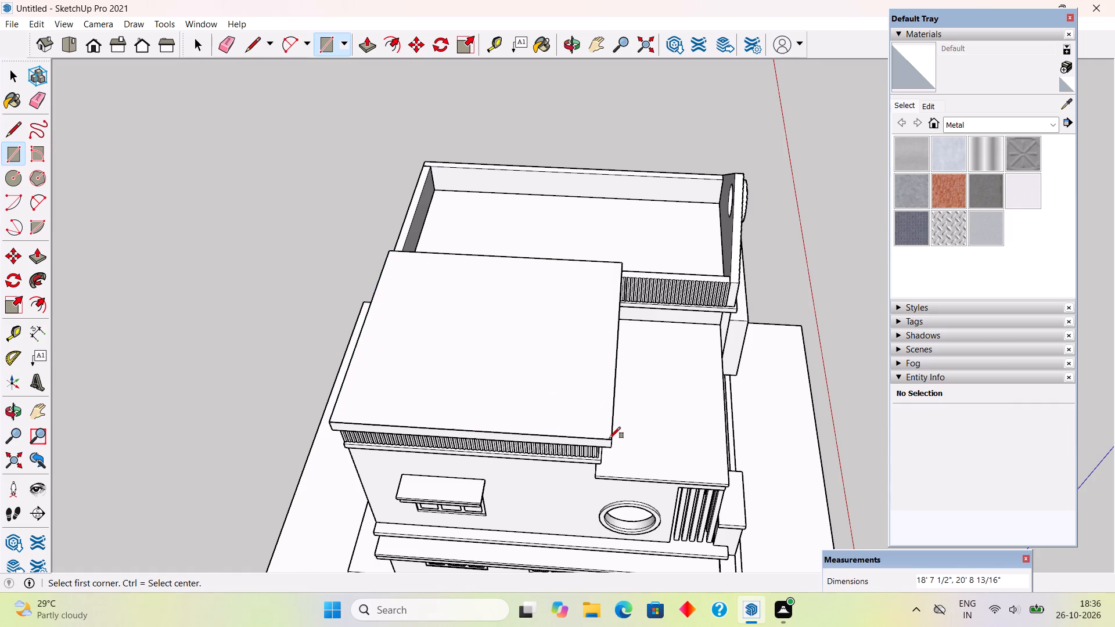
key("p")
left_click(600, 429)
type("4\"")
key("Return")
Make the new 4" layer on top of the roof slab a group.
key("space")
triple_click(599, 408)
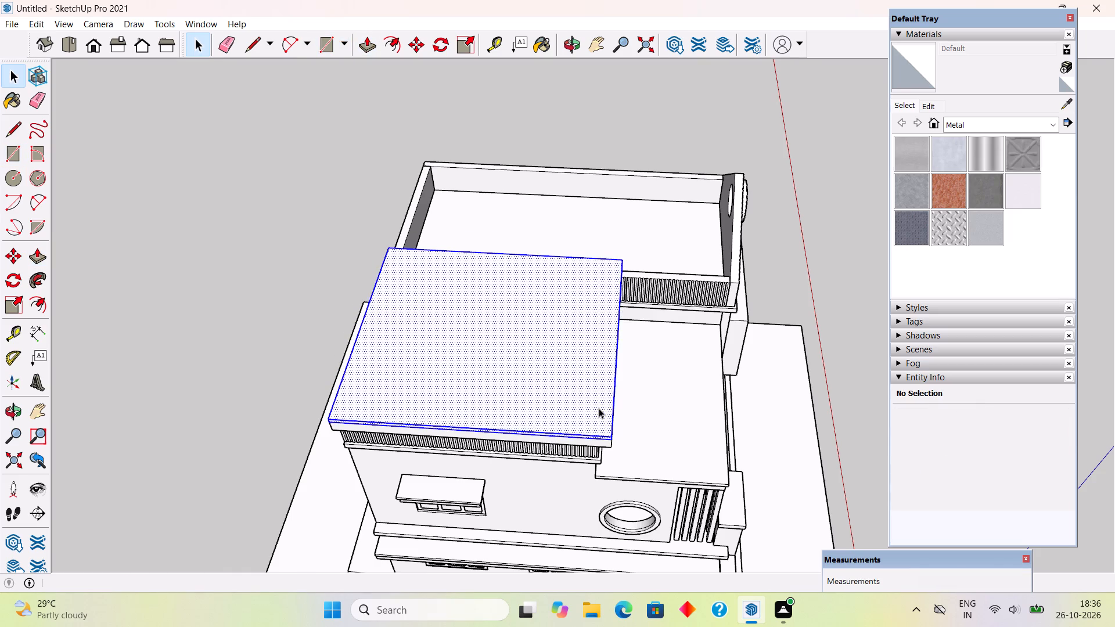
right_click(599, 408)
left_click(646, 310)
Examine the layered roof slab from the front of the house and from its outer side.
middle_click_drag(706, 338, 283, 189)
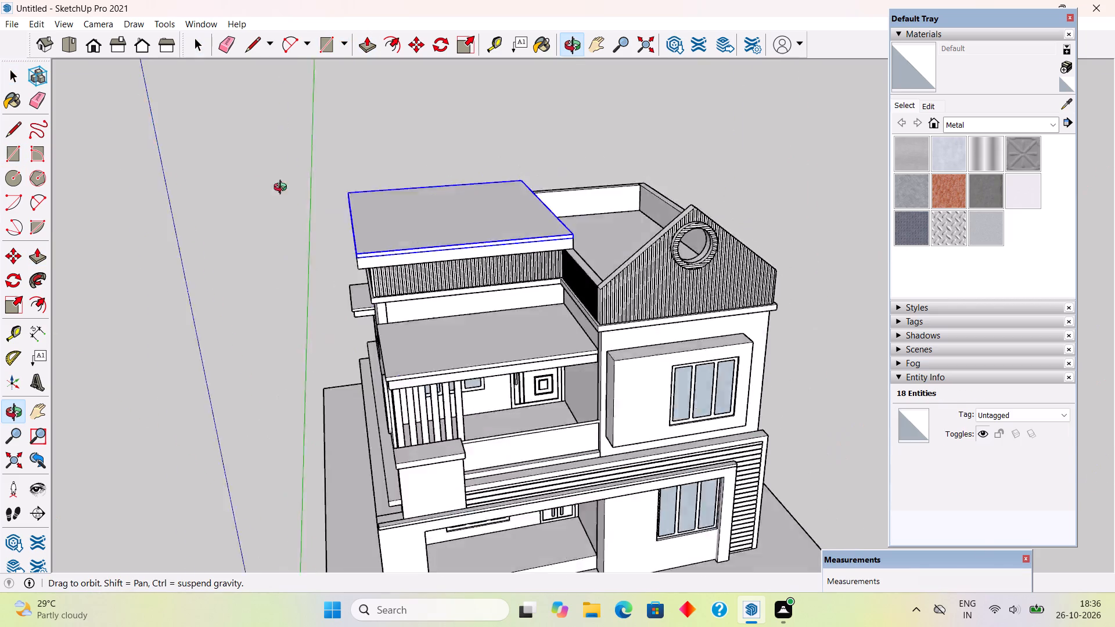
middle_click_drag(283, 189, 253, 154)
scroll(548, 272, "up", 1)
middle_click_drag(550, 205, 552, 174)
left_click(553, 156)
middle_click_drag(618, 352, 673, 310)
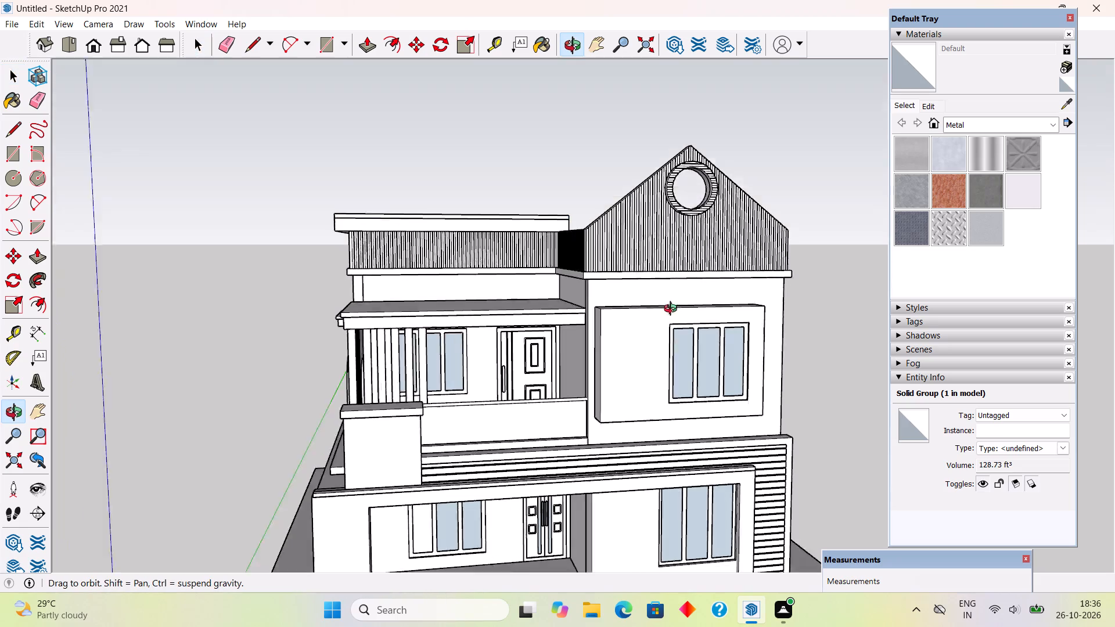
middle_click_drag(673, 310, 688, 285)
middle_click_drag(590, 401, 739, 525)
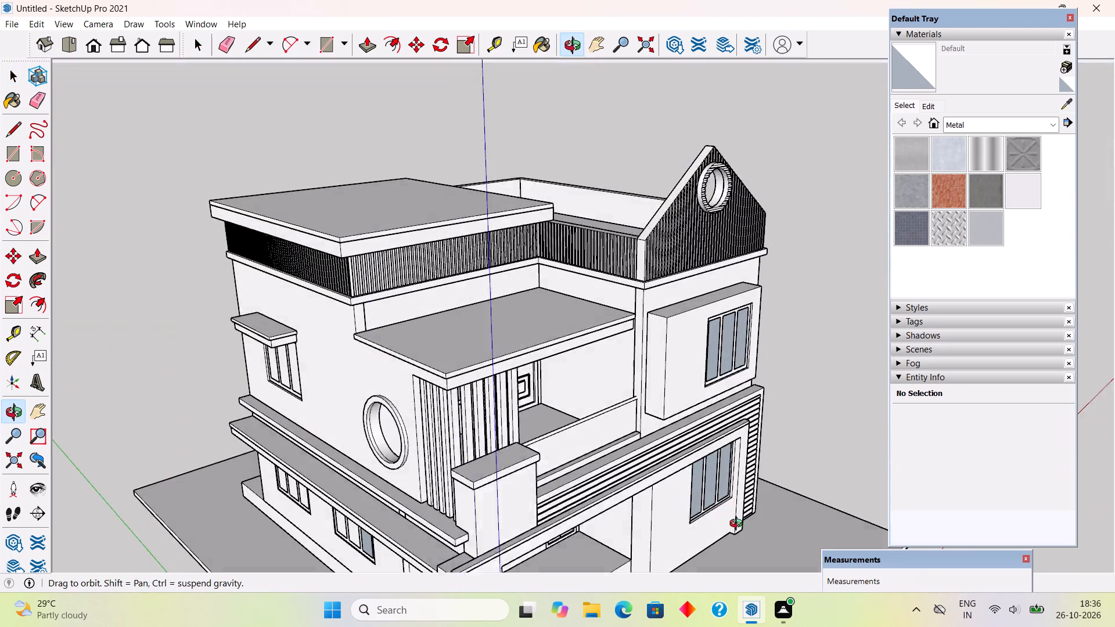
middle_click_drag(739, 525, 752, 546)
Open the top layer's group and pull its top face up by another 1".
middle_click_drag(340, 356, 459, 444)
left_click(389, 306)
double_click(389, 306)
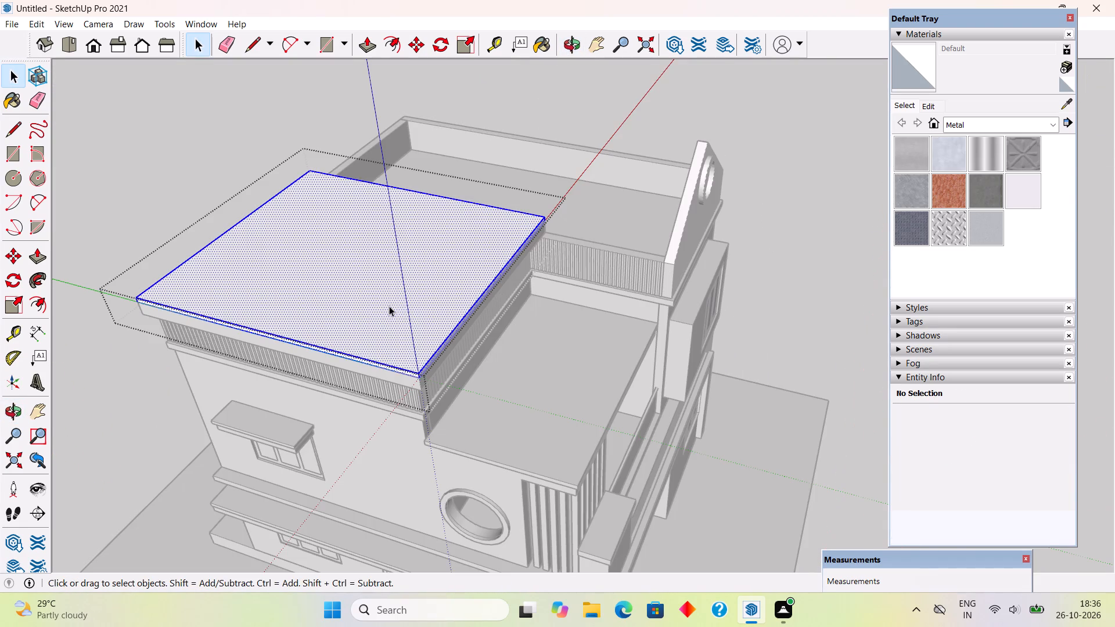
key("p")
left_click(389, 306)
type("1\"")
key("Return")
key("space")
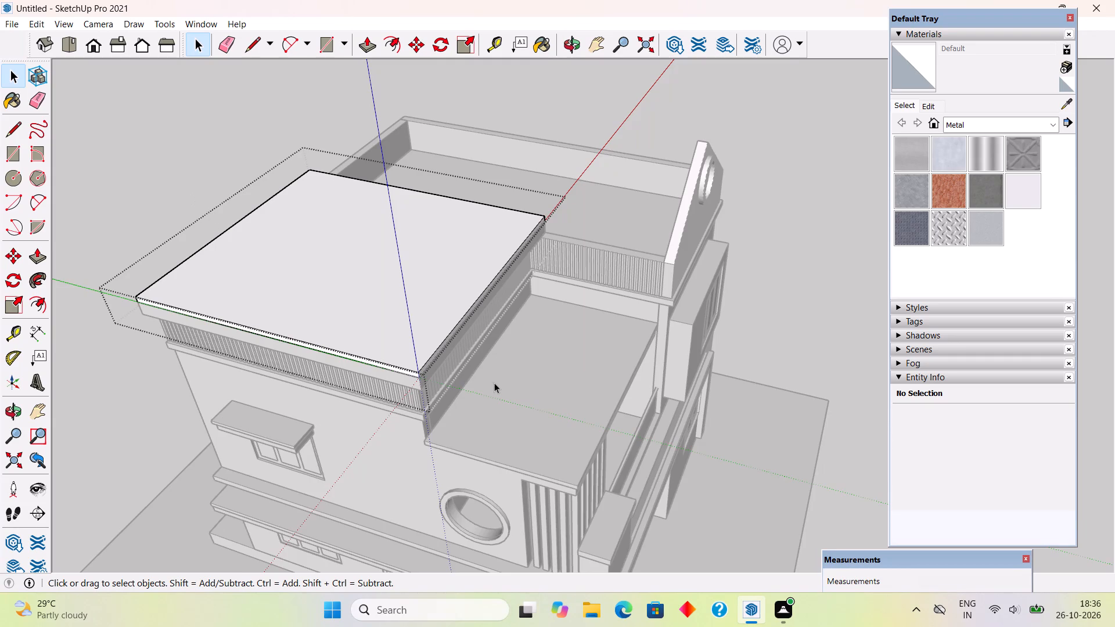
Inside the top layer's group, pull the porch-facing side and the adjacent outer side face outward by 3" each, and close the group.
scroll(491, 372, "up", 1)
scroll(469, 327, "up", 4)
key("p")
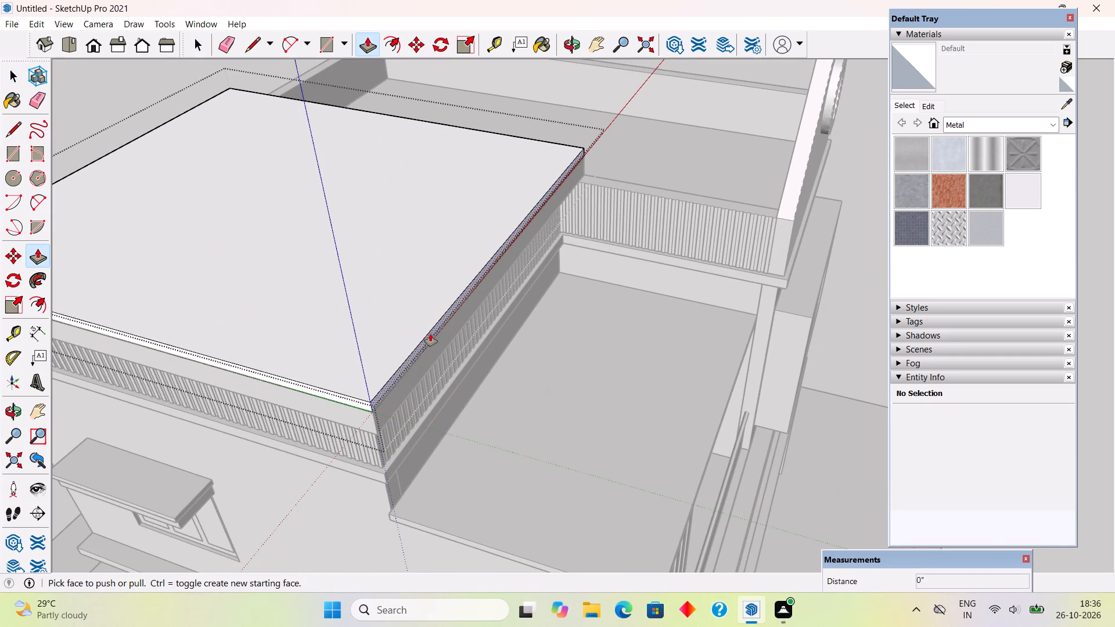
left_click(430, 334)
type("3\"")
key("Return")
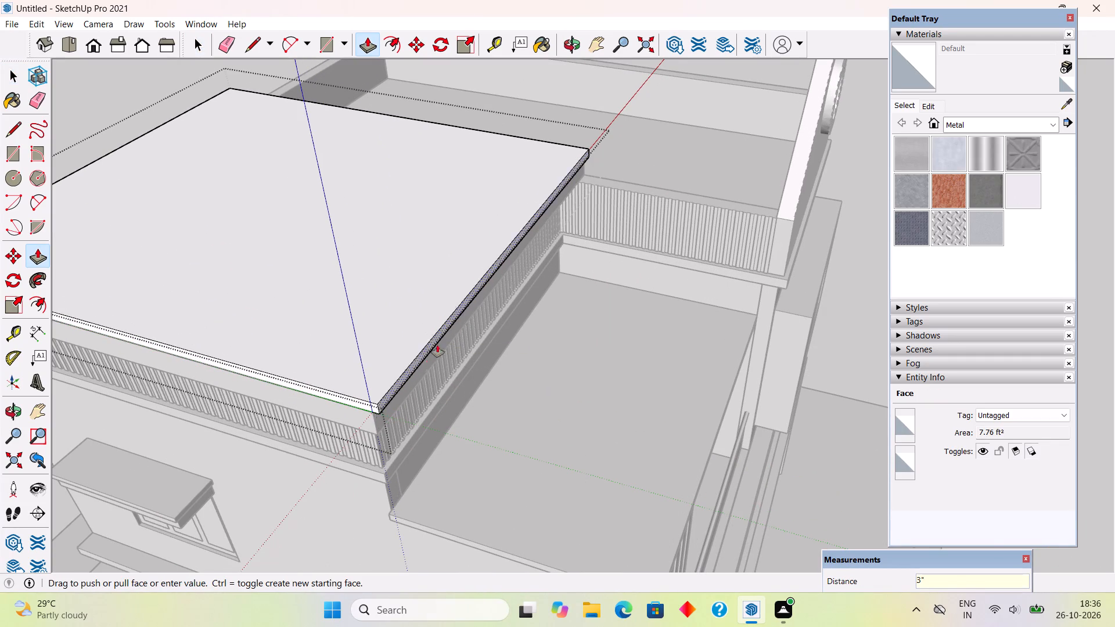
left_click(360, 405)
type("3\"")
key("Return")
key("space")
scroll(353, 416, "down", 12)
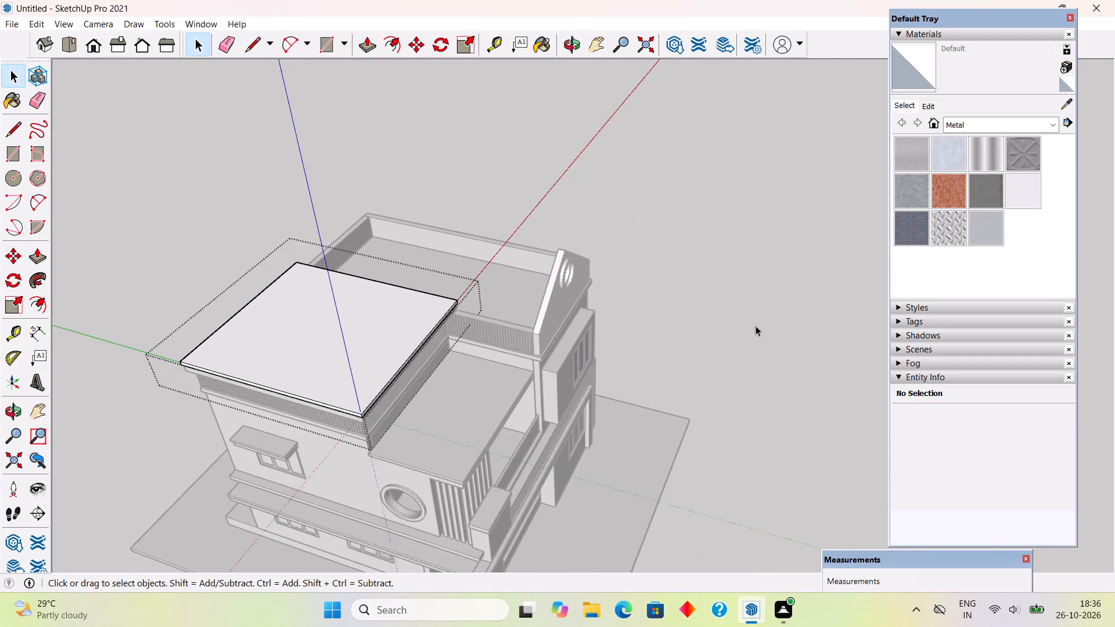
left_click(756, 326)
Unhide the pitched roof over the gable.
middle_click_drag(733, 388, 386, 244)
middle_click_drag(465, 300, 462, 243)
scroll(462, 242, "up", 5)
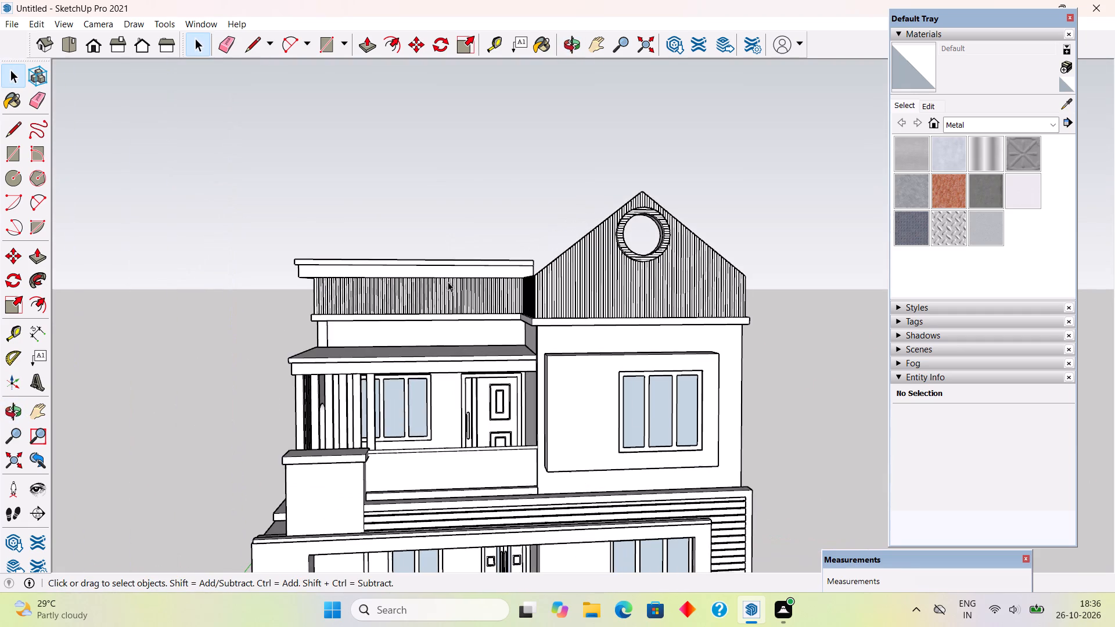
middle_click_drag(489, 277, 453, 276)
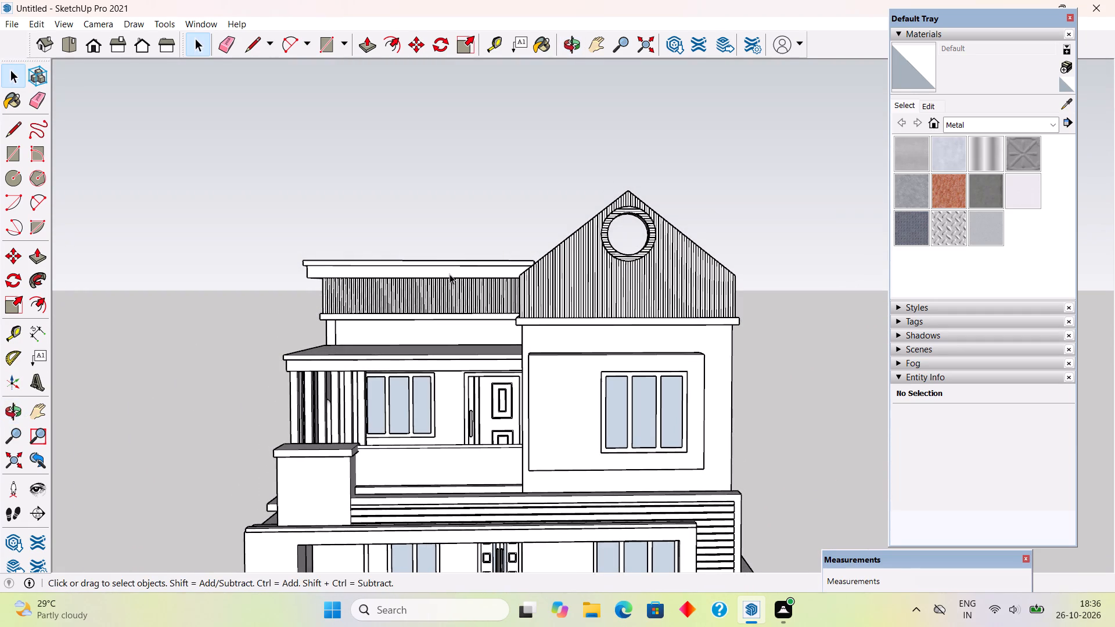
left_click(33, 20)
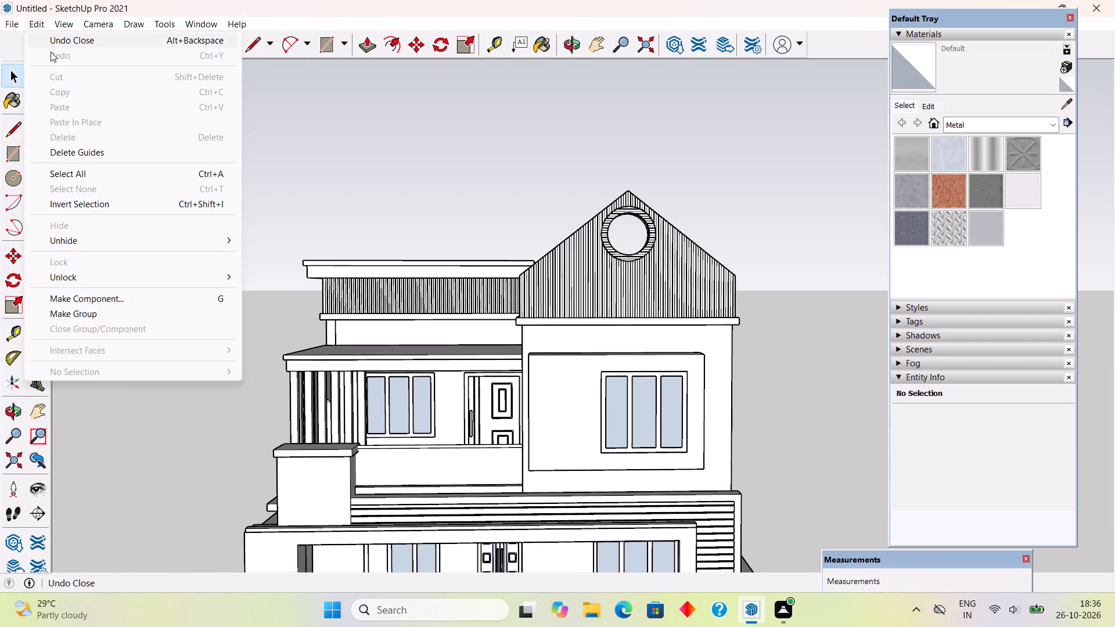
left_click(91, 239)
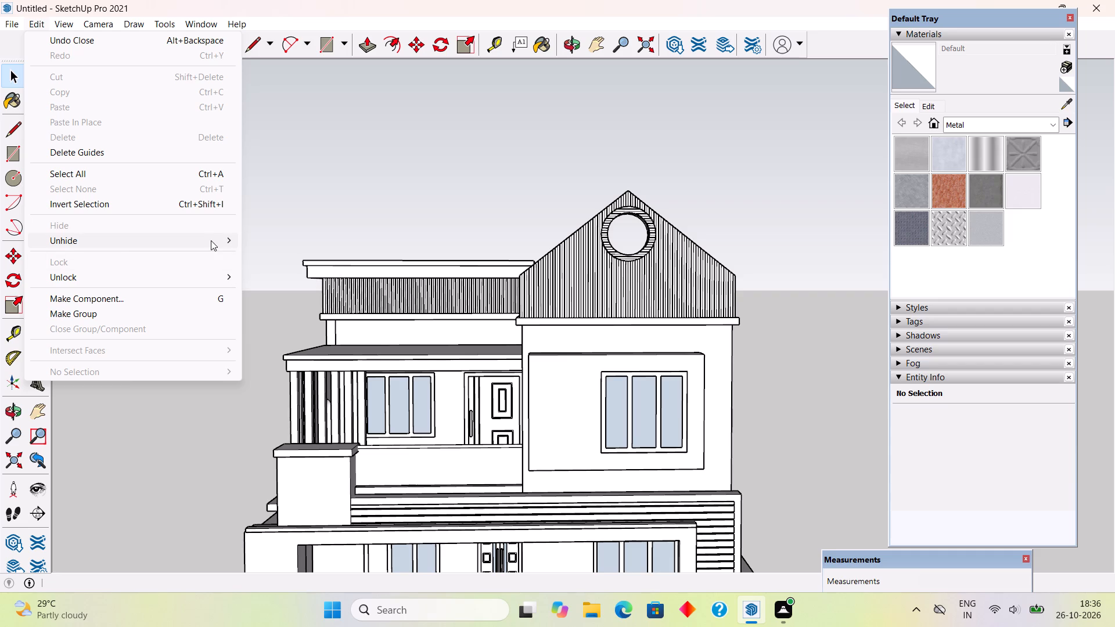
left_click(211, 239)
left_click(273, 269)
Draw connected lines where the slab's layered edge, underside and the striped parapet meet the gable roof's slope, down to the eave.
middle_click_drag(469, 291, 589, 313)
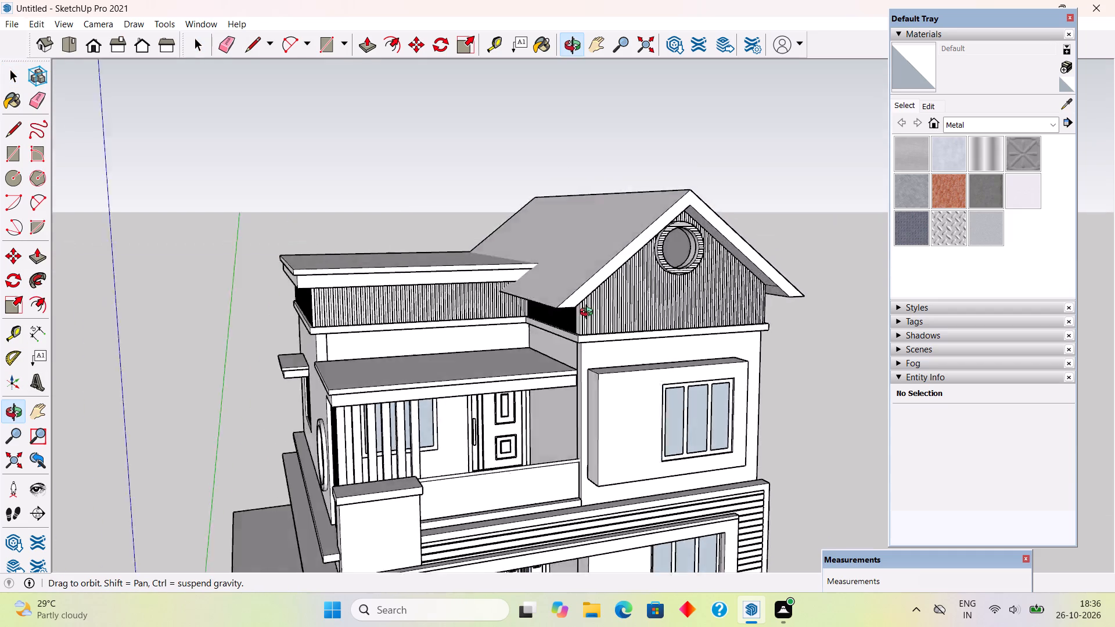
middle_click_drag(589, 313, 490, 288)
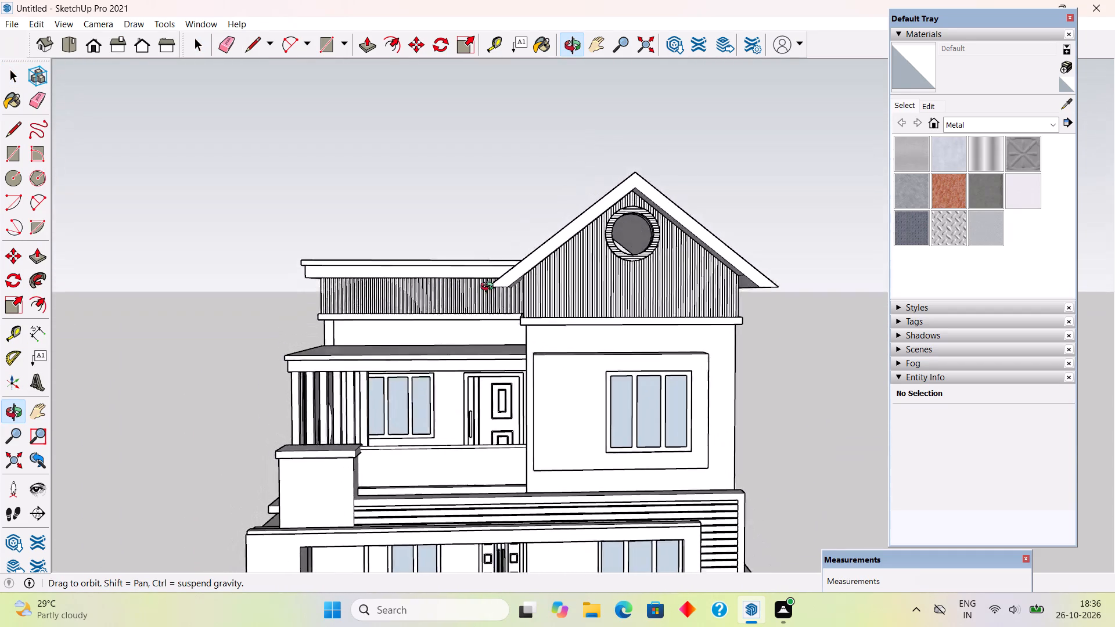
middle_click_drag(490, 288, 699, 343)
scroll(547, 300, "up", 6)
scroll(539, 252, "up", 8)
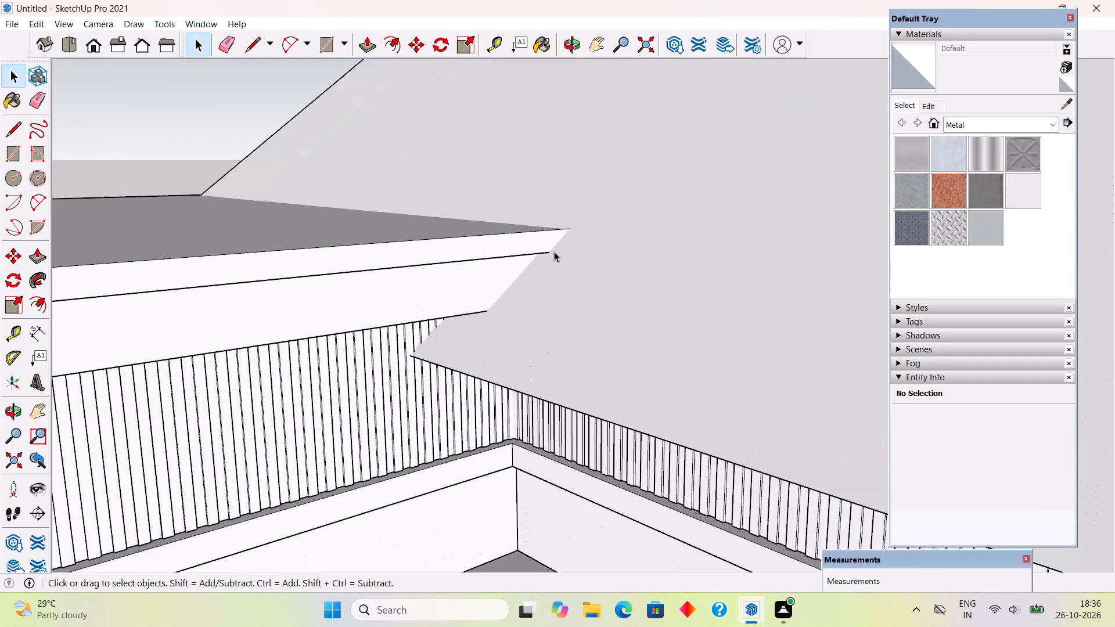
middle_click_drag(554, 251, 606, 256)
key("l")
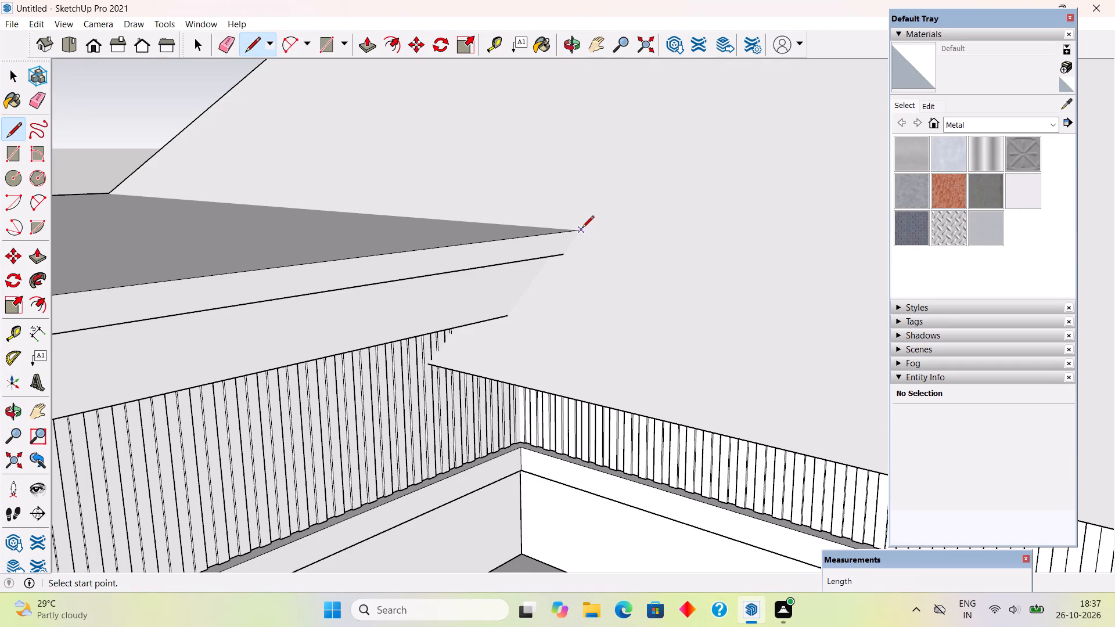
left_click(582, 229)
left_click(564, 254)
middle_click_drag(552, 261, 566, 187)
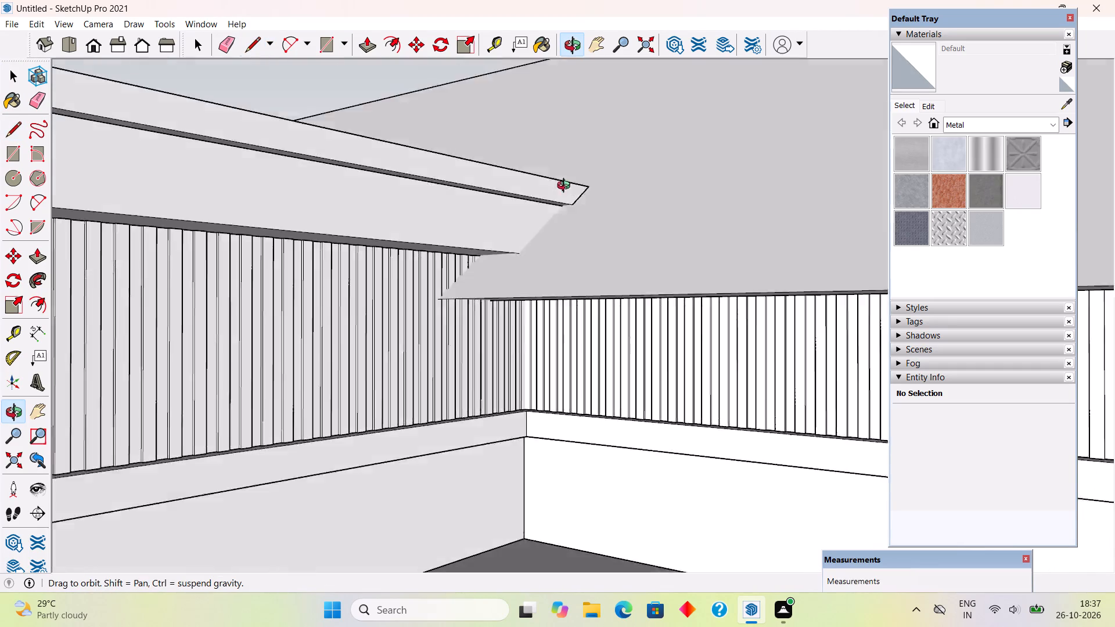
middle_click_drag(566, 187, 578, 160)
scroll(564, 188, "up", 9)
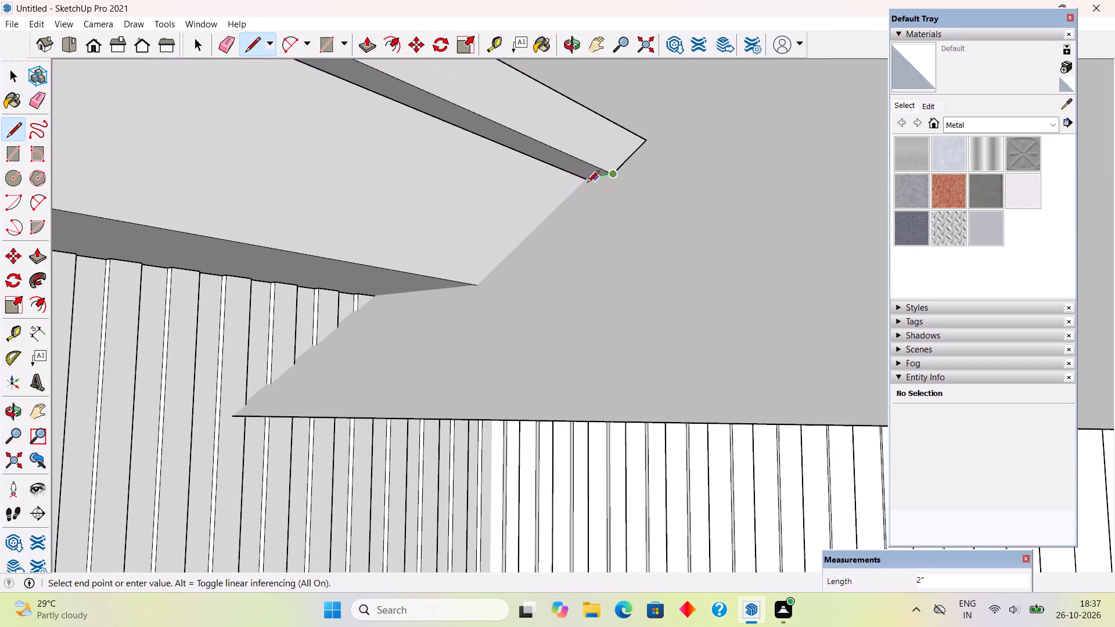
left_click(581, 179)
left_click(478, 284)
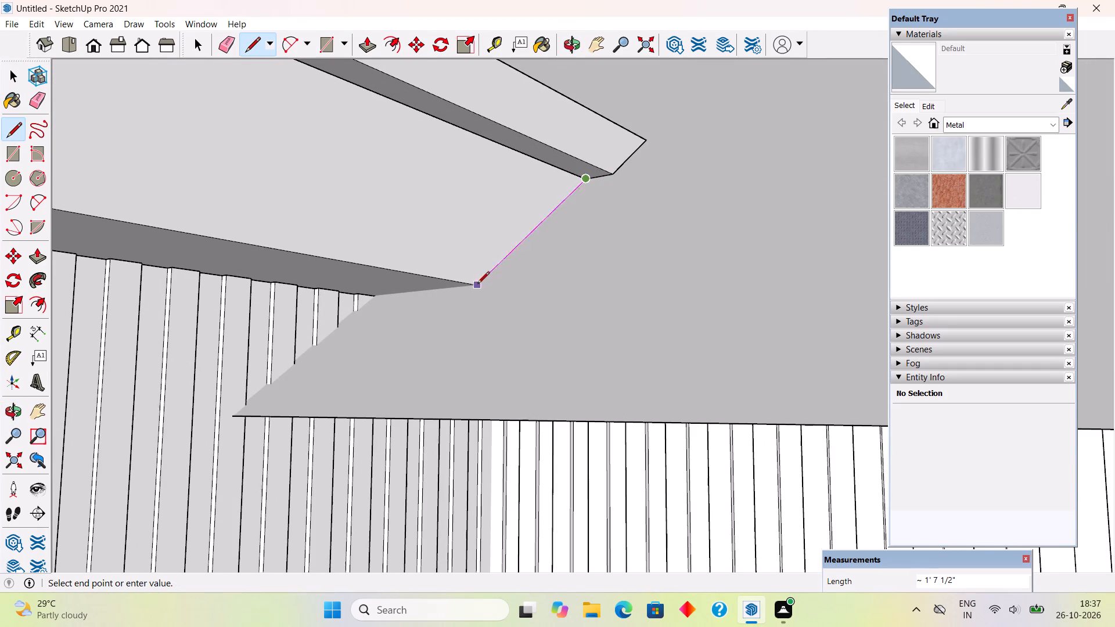
left_click(372, 298)
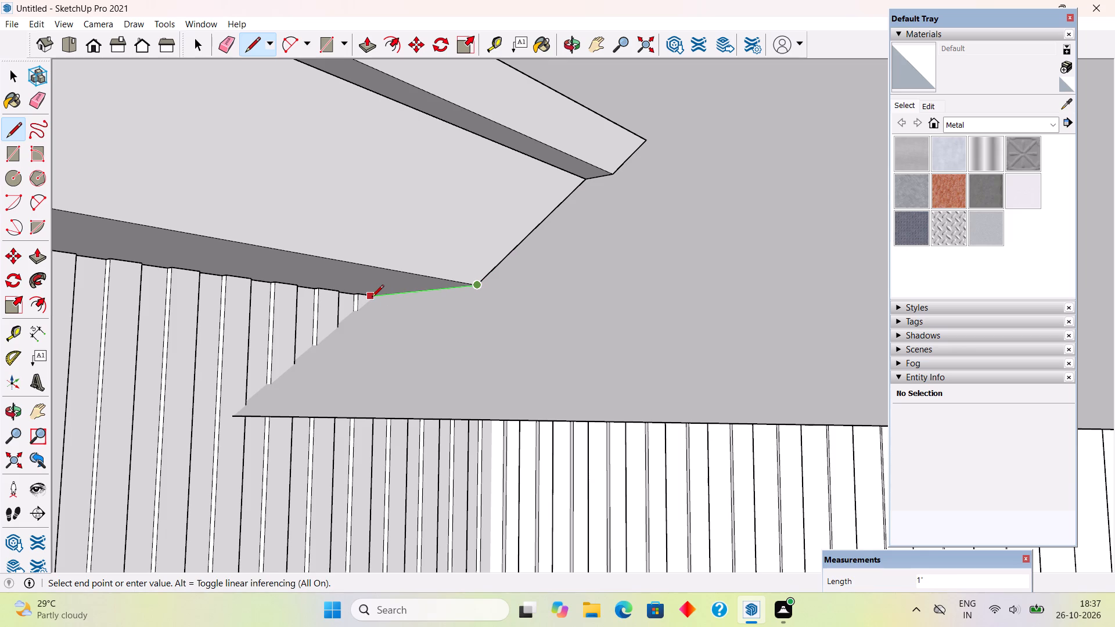
left_click(237, 415)
Continue the outline across the gable roof's underside where the eave meets the striped parapet.
scroll(232, 424, "down", 7)
middle_click_drag(267, 431, 213, 303)
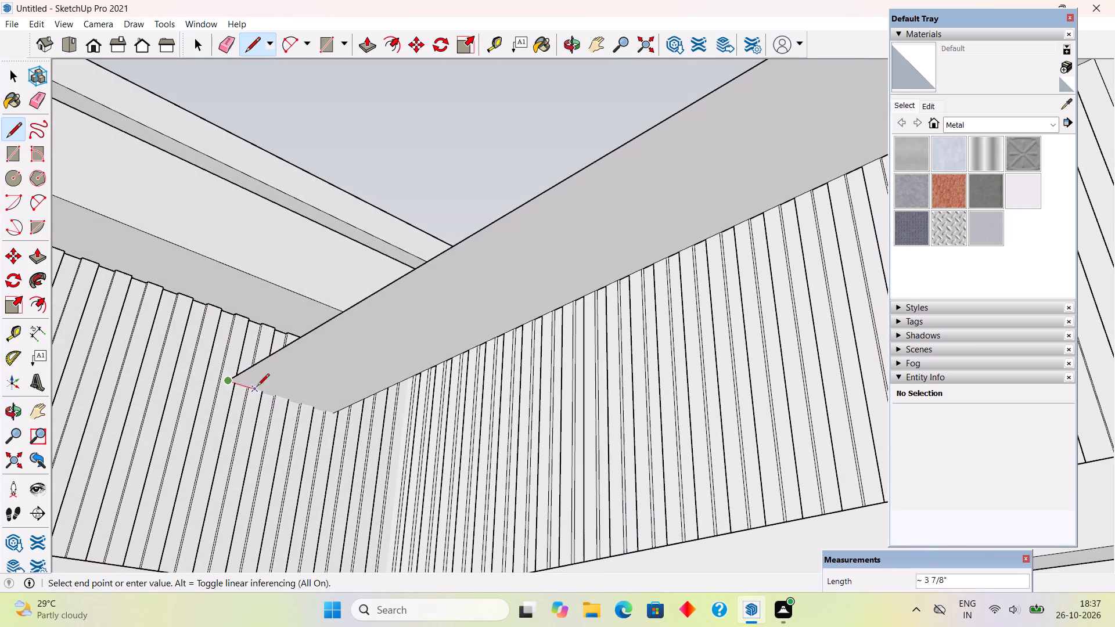
left_click(334, 418)
key("space")
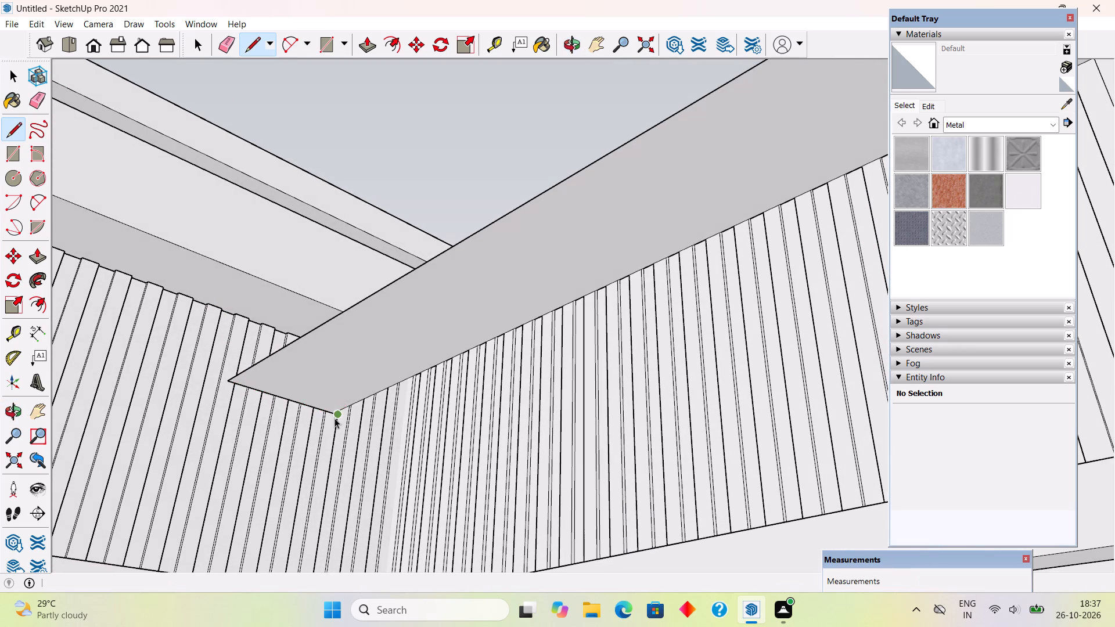
Examine the junction between the gable roof and the slab from the porch side and from above.
scroll(334, 418, "down", 7)
scroll(370, 458, "down", 2)
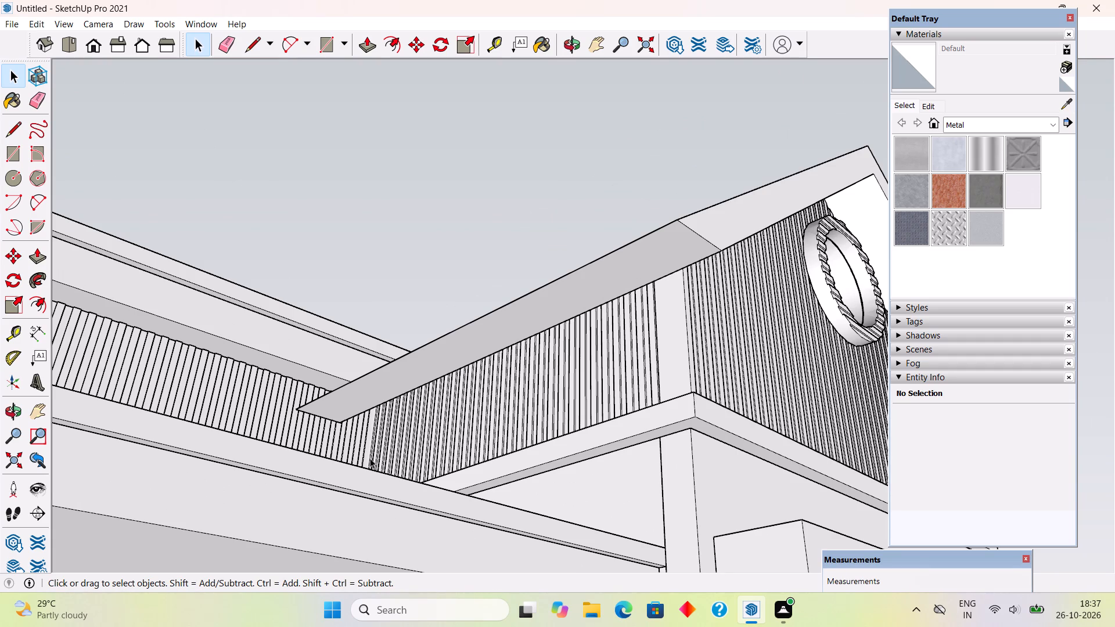
scroll(364, 392, "down", 6)
middle_click_drag(383, 375, 353, 542)
middle_click_drag(434, 327, 429, 339)
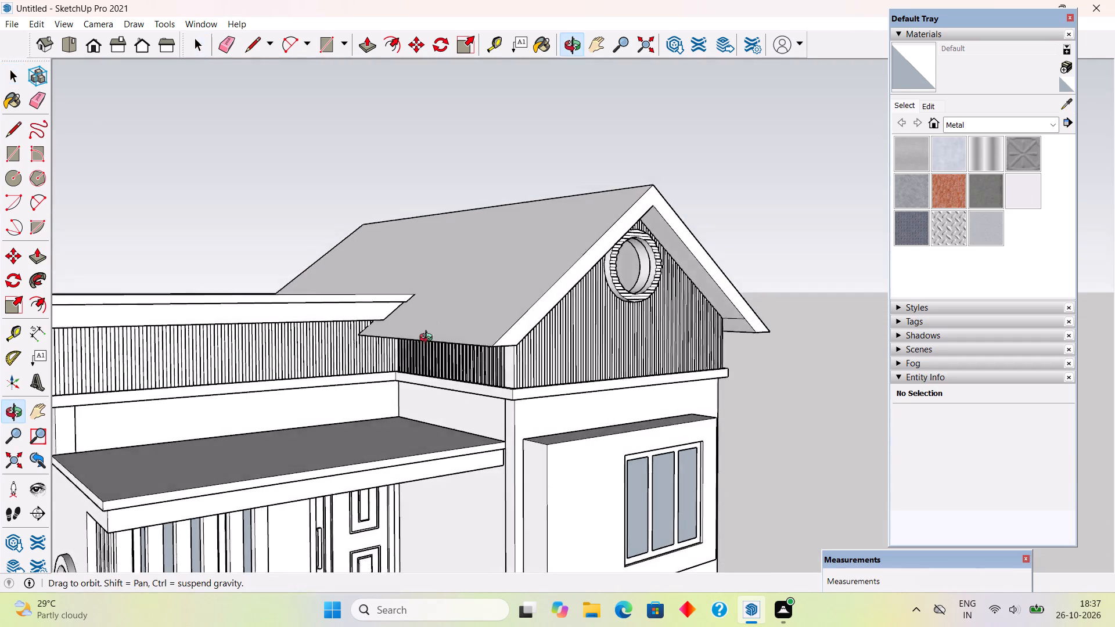
middle_click_drag(429, 339, 302, 387)
scroll(402, 308, "up", 3)
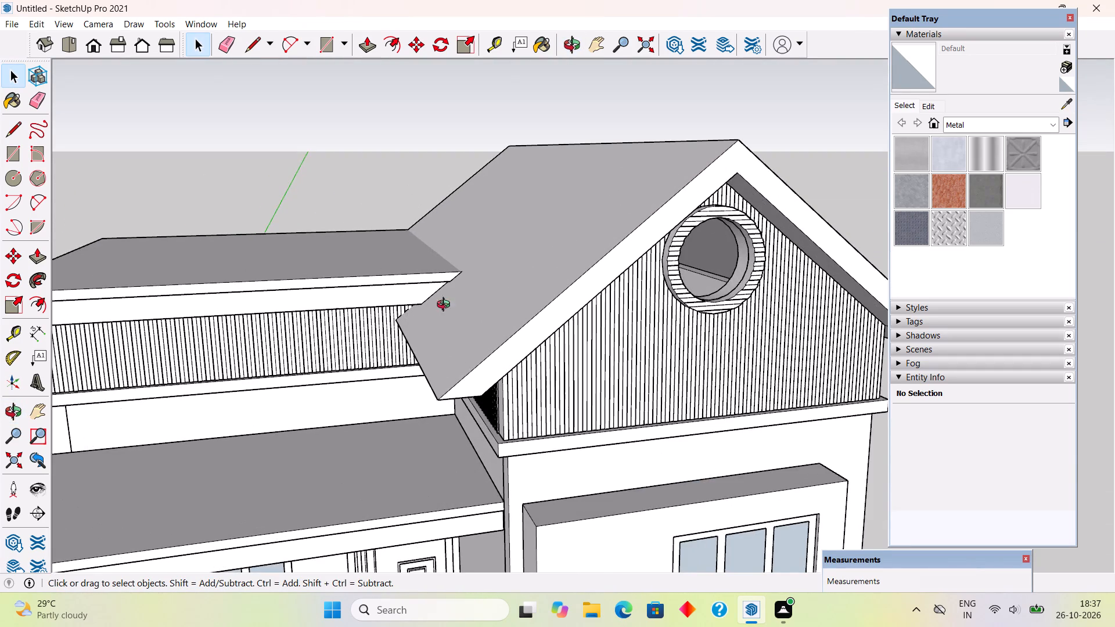
middle_click_drag(443, 300, 627, 491)
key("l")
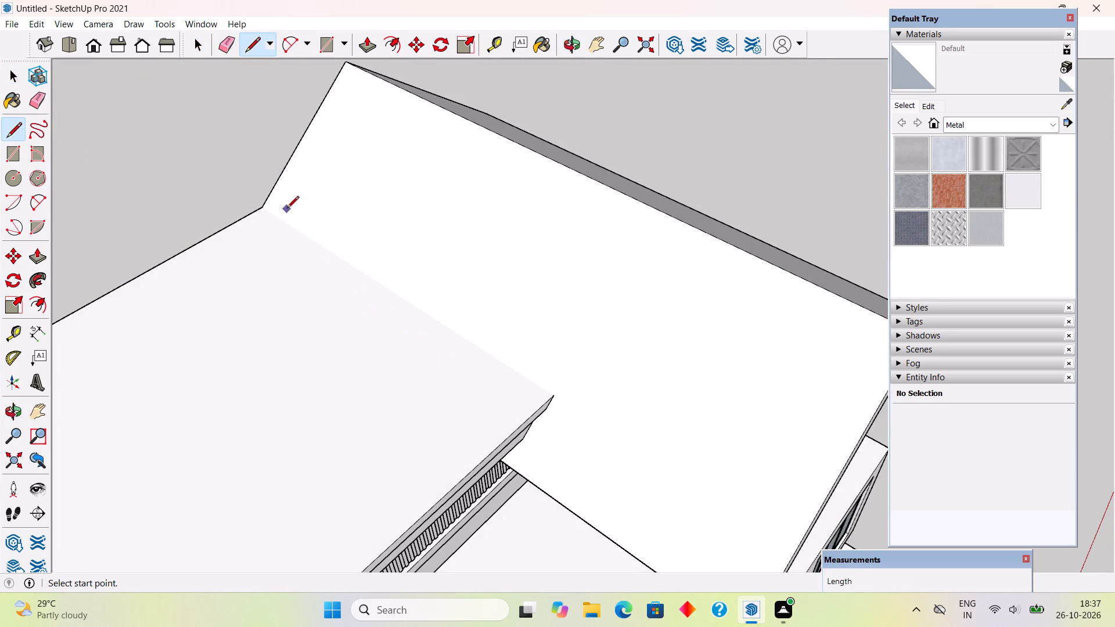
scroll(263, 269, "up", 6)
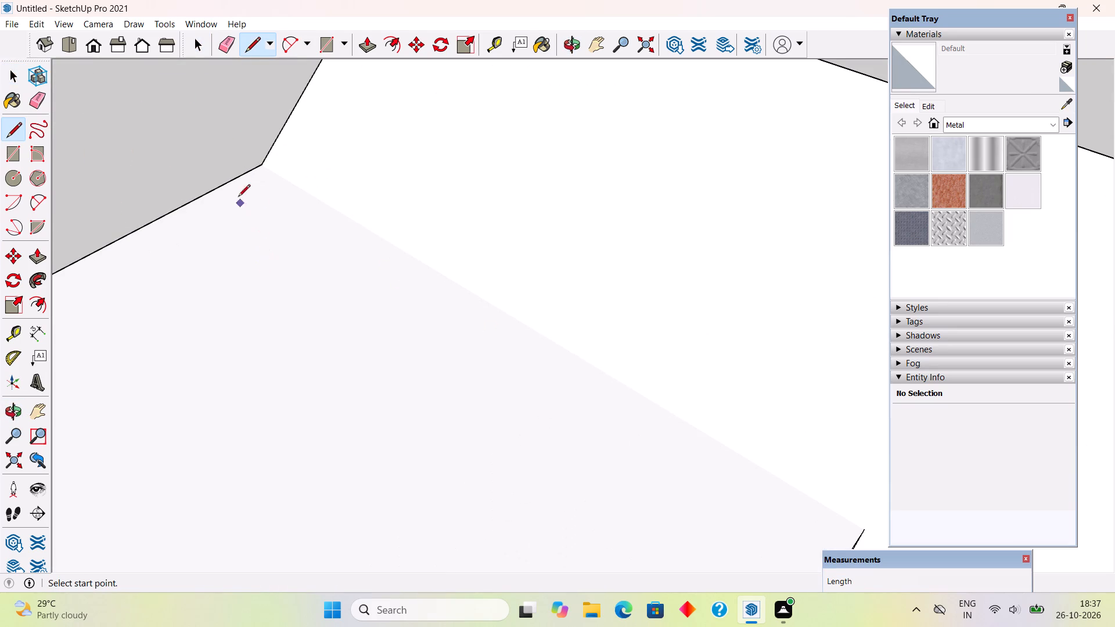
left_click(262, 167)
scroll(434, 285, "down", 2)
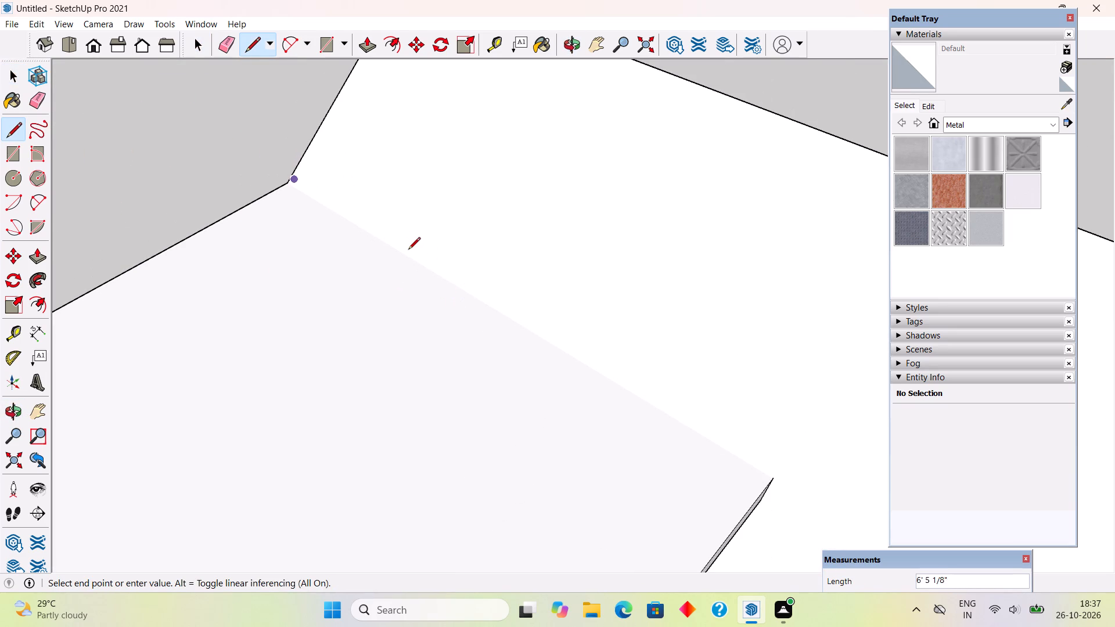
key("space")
Draw a line about 20' 11 13/16" long along the slab's top edge where it meets the gable roof's slope.
type("l")
scroll(290, 182, "up", 3)
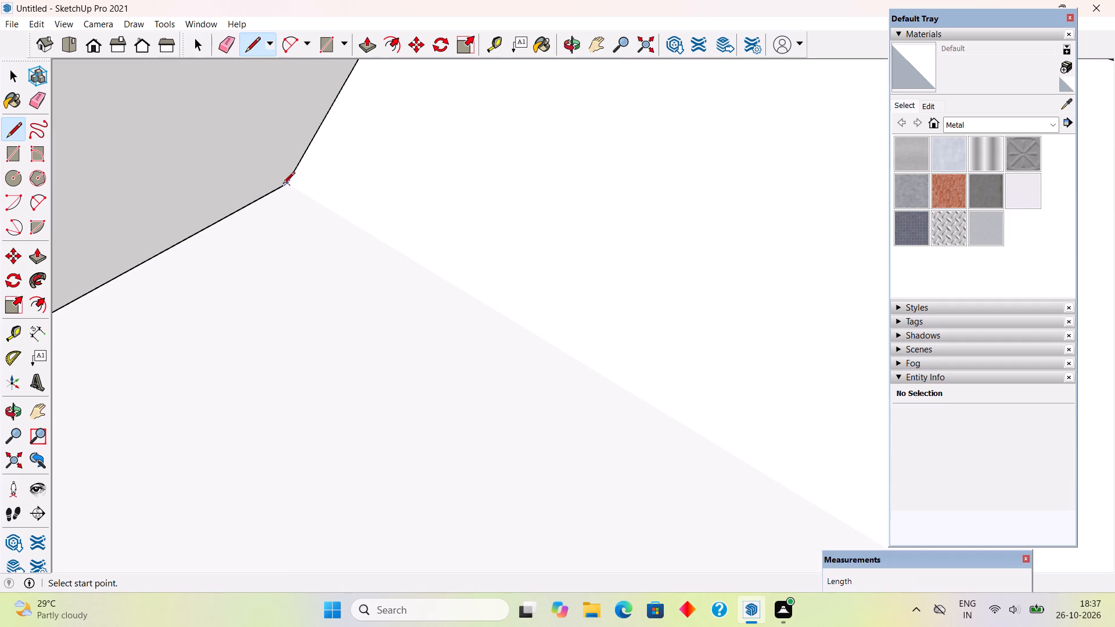
scroll(283, 185, "up", 11)
left_click(292, 179)
scroll(429, 239, "down", 3)
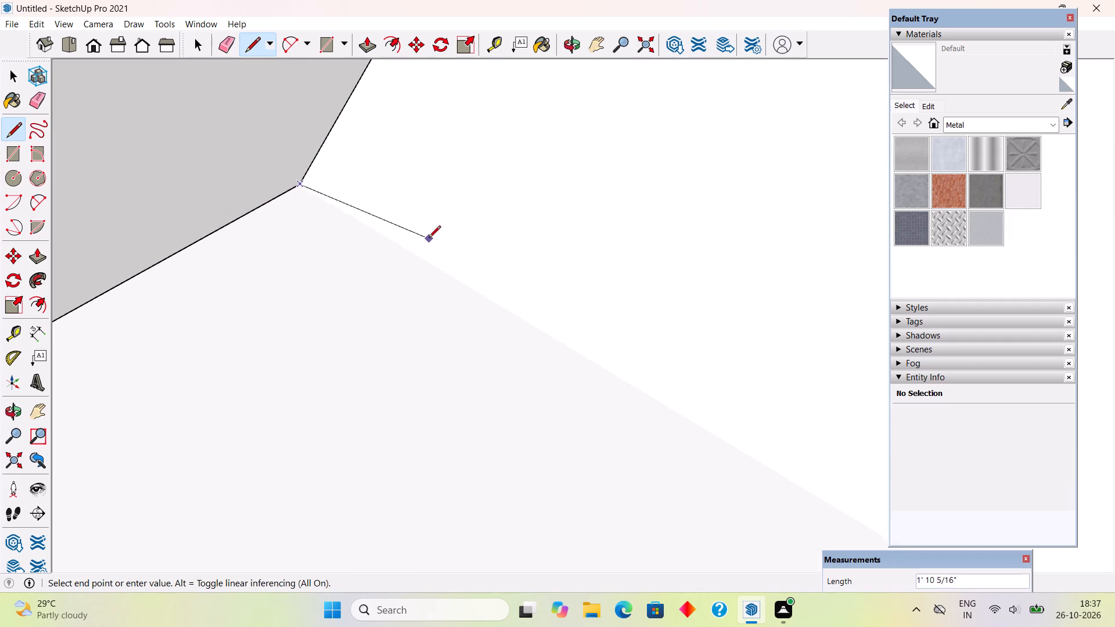
scroll(429, 239, "down", 5)
scroll(457, 271, "up", 1)
scroll(457, 271, "down", 13)
scroll(357, 294, "down", 5)
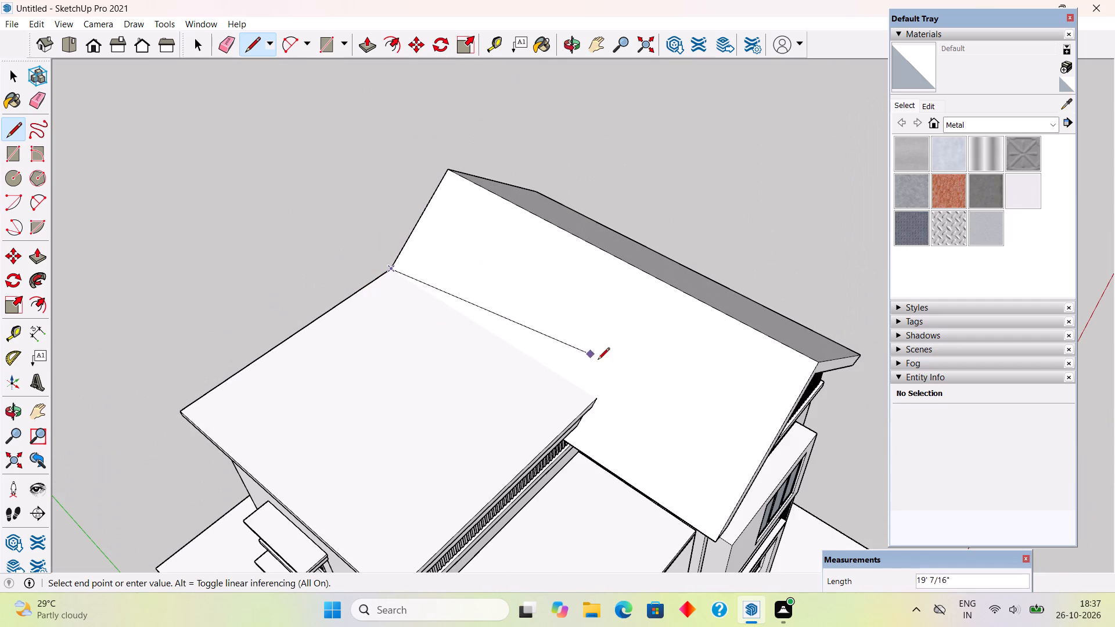
scroll(595, 401, "up", 9)
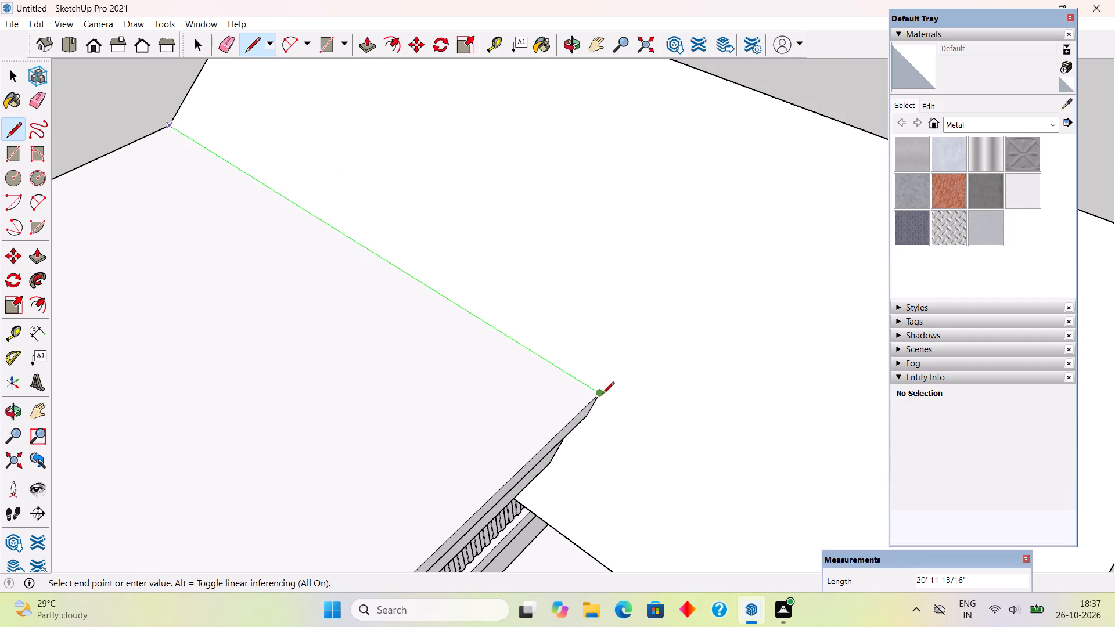
left_click(602, 395)
key("space")
Examine the gable roof and slab junction and the whole house from the front, above and the porch corner.
middle_click_drag(598, 426, 473, 260)
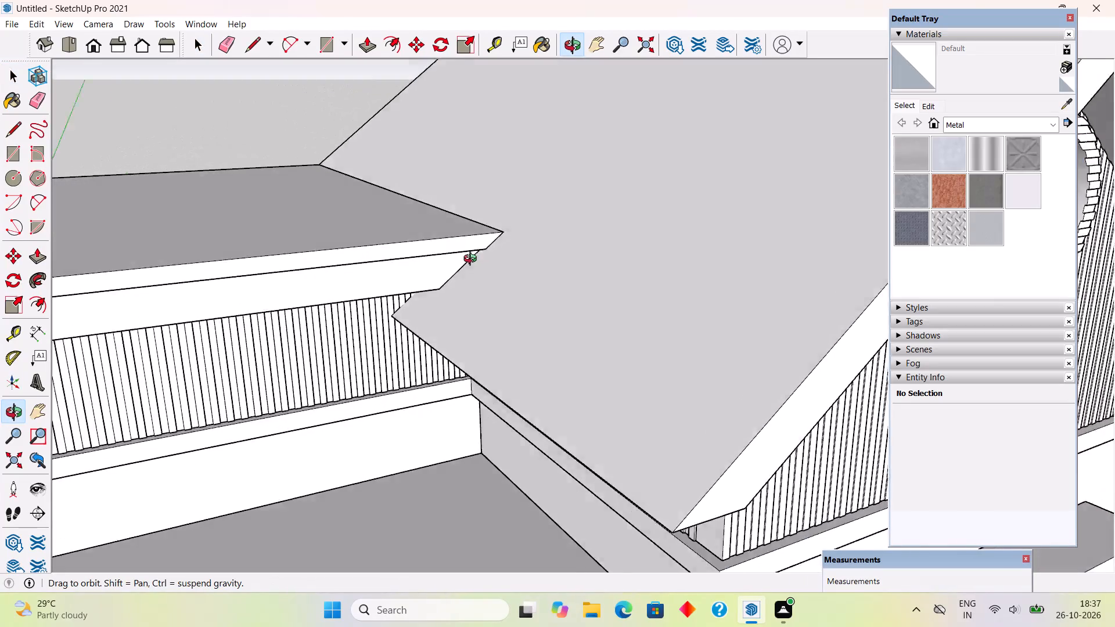
middle_click_drag(473, 260, 452, 247)
scroll(452, 247, "down", 13)
middle_click_drag(504, 286, 359, 203)
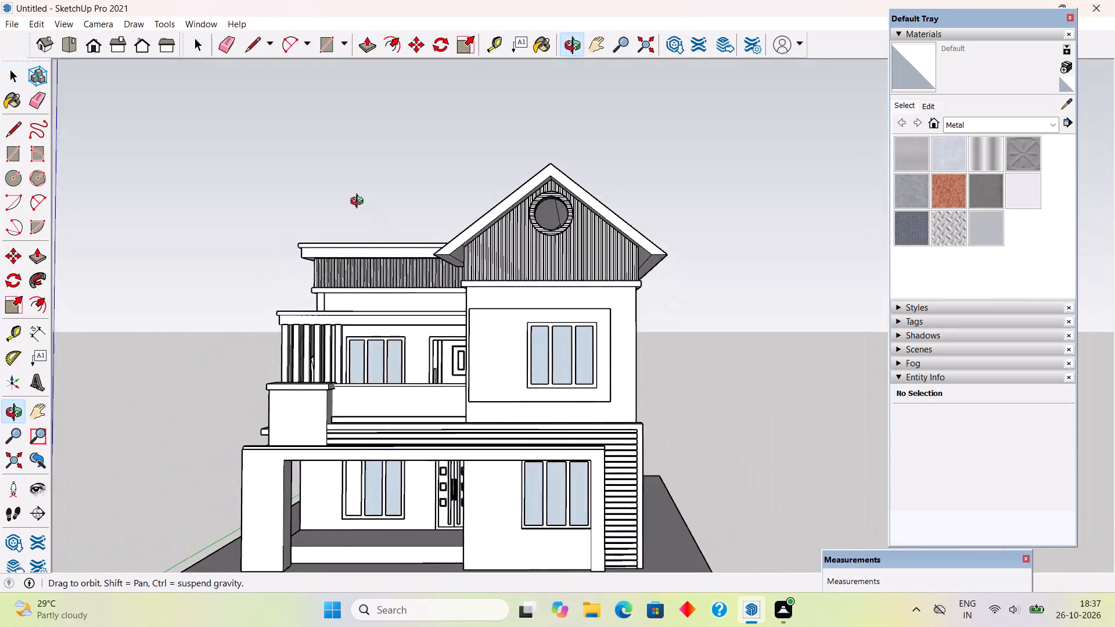
middle_click_drag(359, 203, 369, 279)
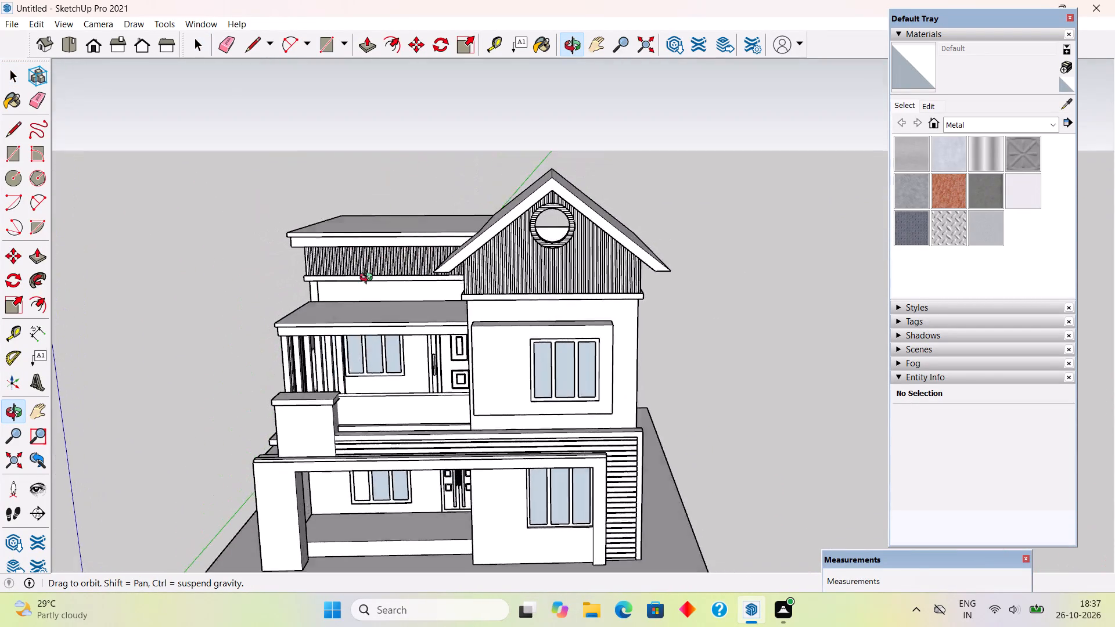
middle_click_drag(369, 279, 352, 331)
scroll(358, 319, "up", 4)
middle_click_drag(628, 340, 617, 193)
scroll(617, 193, "down", 4)
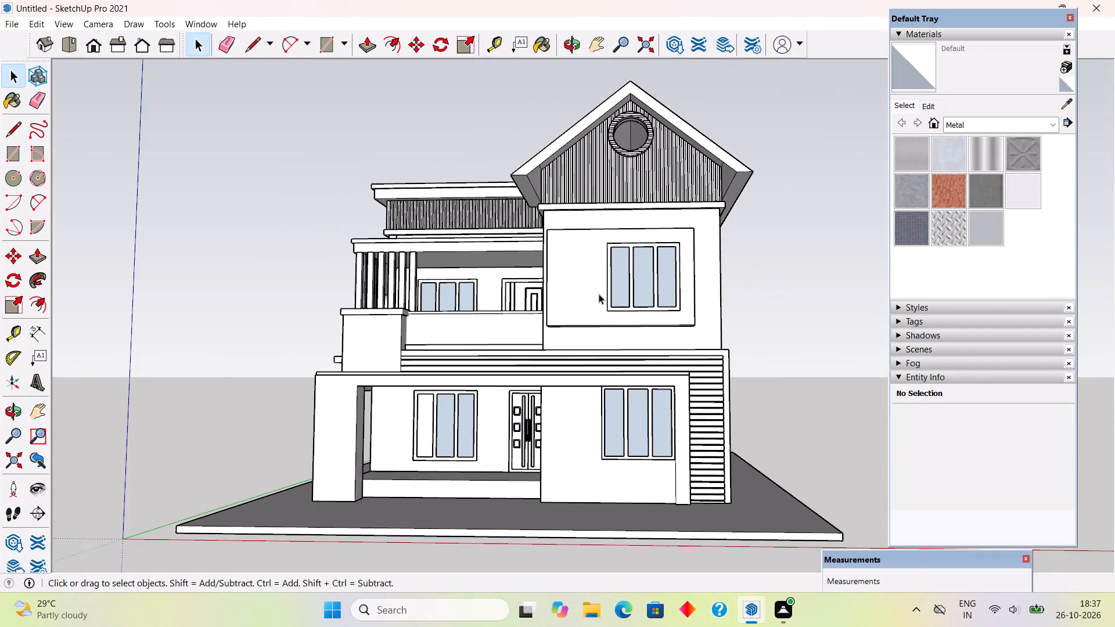
middle_click_drag(606, 316, 658, 372)
middle_click_drag(661, 370, 686, 300)
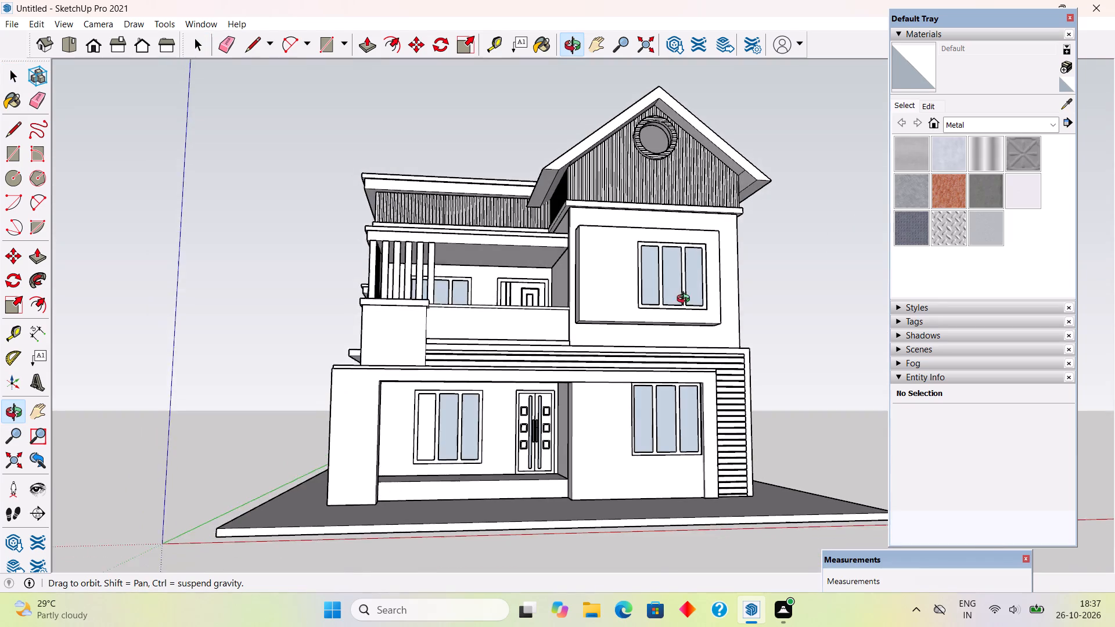
middle_click_drag(686, 300, 790, 344)
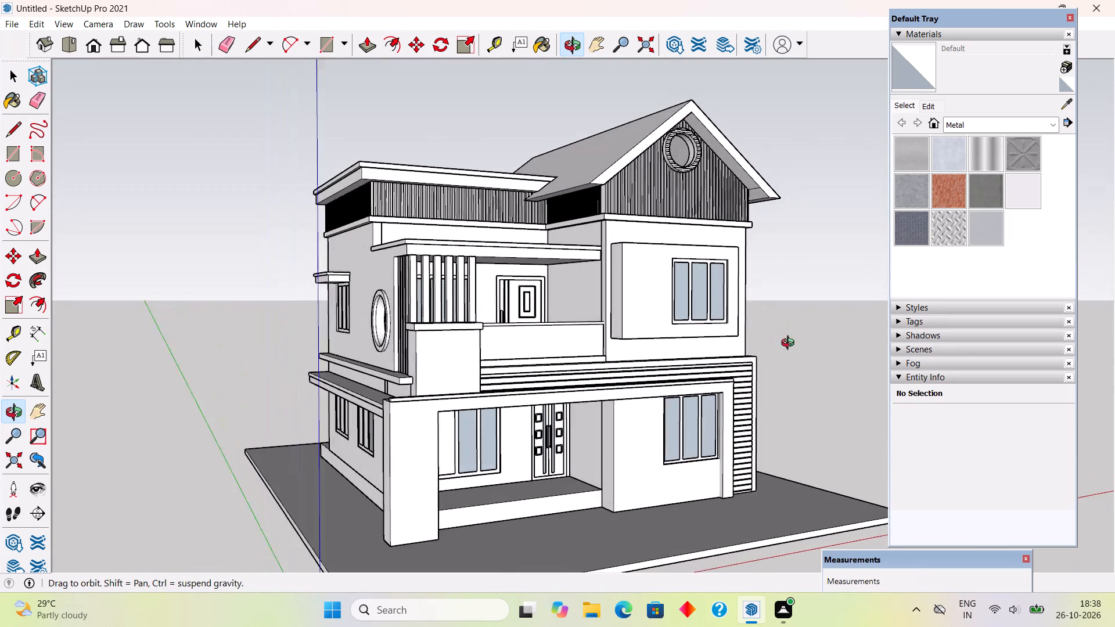
middle_click_drag(790, 344, 801, 344)
middle_click_drag(601, 359, 641, 363)
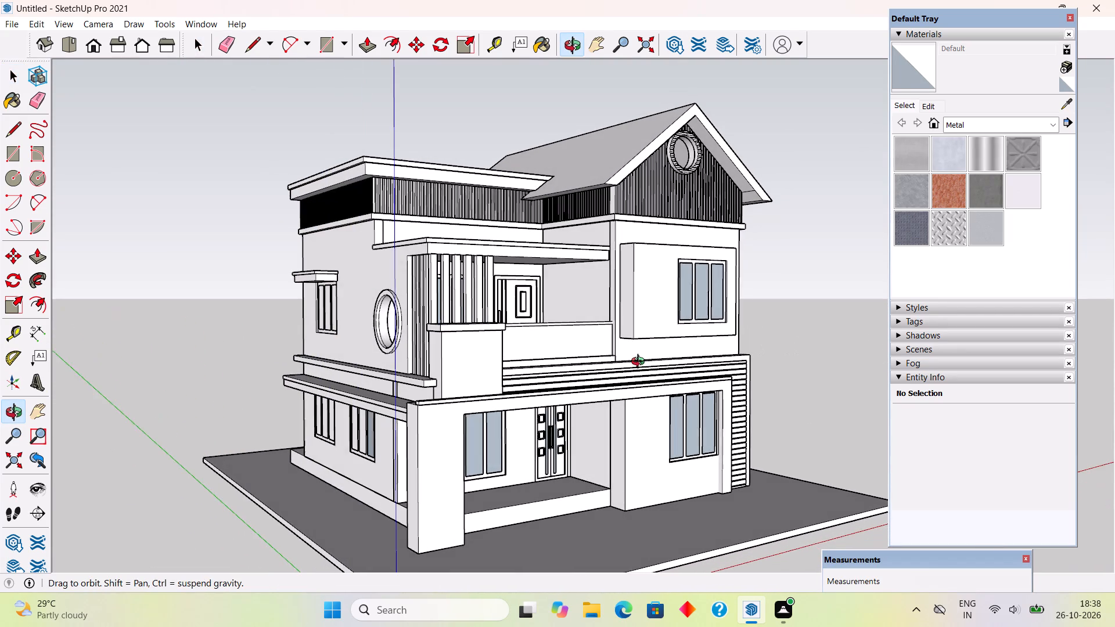
middle_click_drag(641, 363, 639, 363)
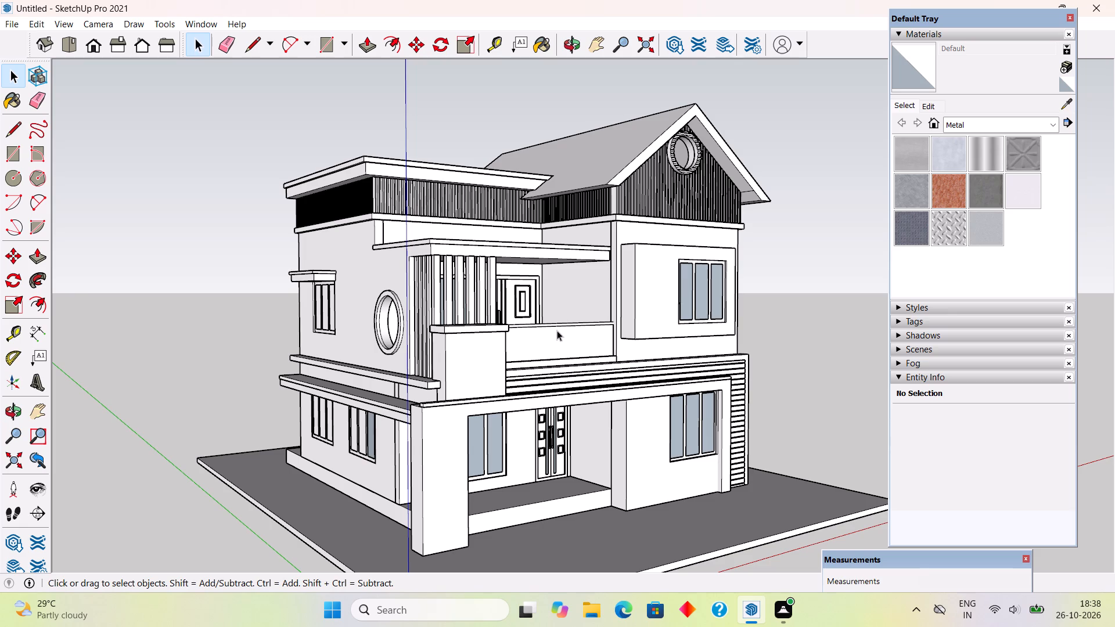
middle_click_drag(557, 330, 379, 405)
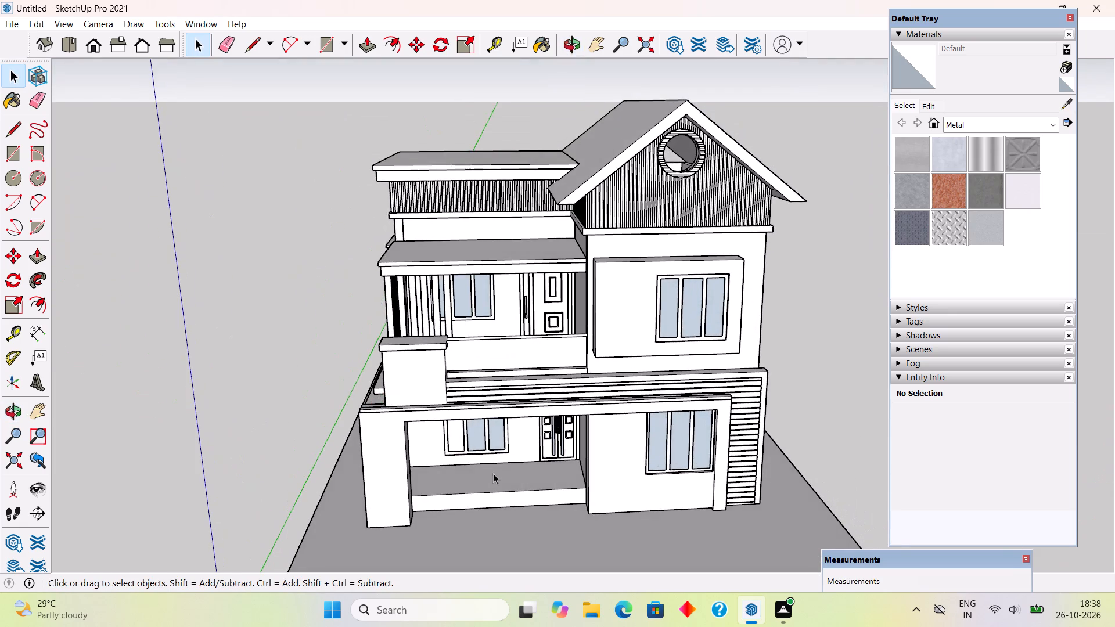
Hide the porch frame group with the front corner pillar and overhead beam.
scroll(498, 475, "up", 4)
middle_click_drag(588, 523, 641, 449)
scroll(641, 471, "up", 3)
scroll(587, 366, "down", 1)
scroll(587, 366, "up", 1)
scroll(587, 366, "down", 7)
middle_click_drag(615, 437, 695, 452)
scroll(638, 448, "up", 7)
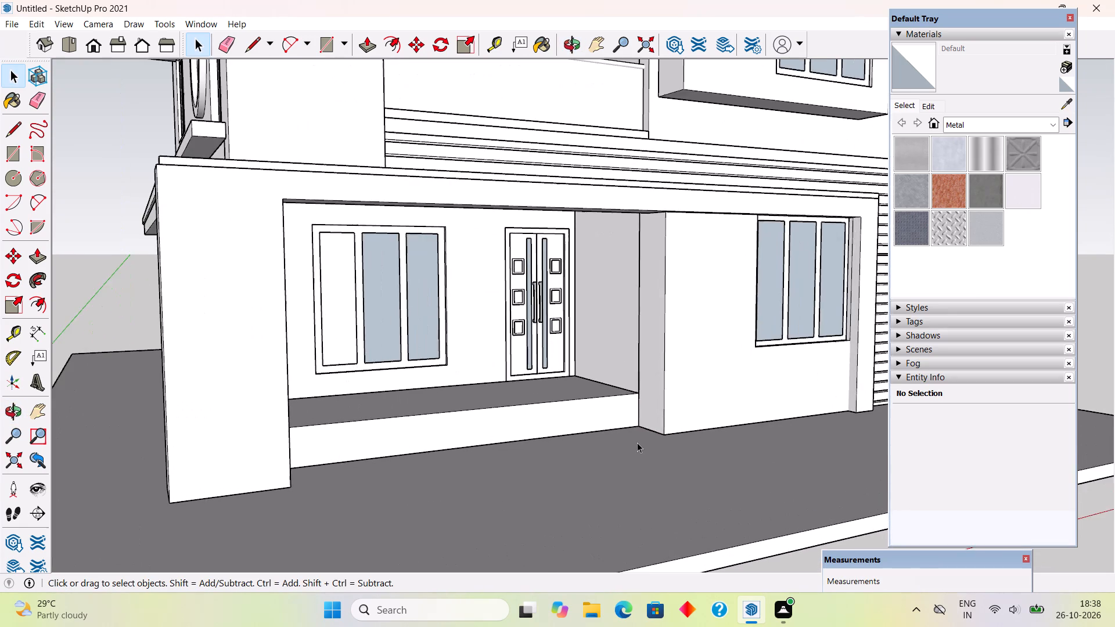
middle_click_drag(637, 442, 571, 430)
scroll(571, 428, "down", 5)
middle_click_drag(401, 377, 544, 372)
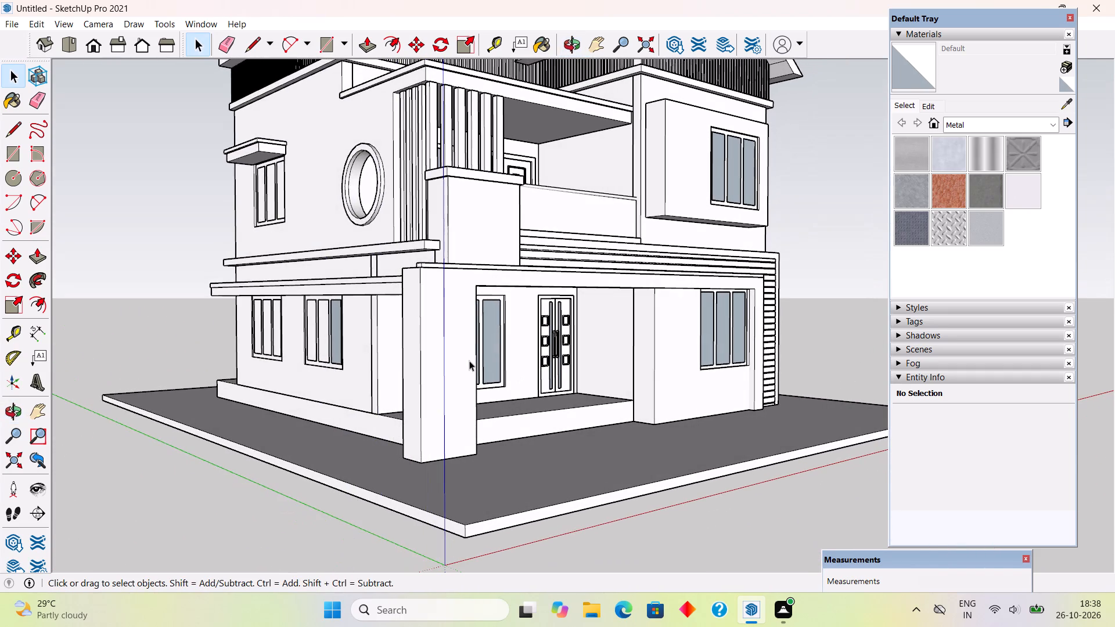
left_click(458, 354)
right_click(458, 354)
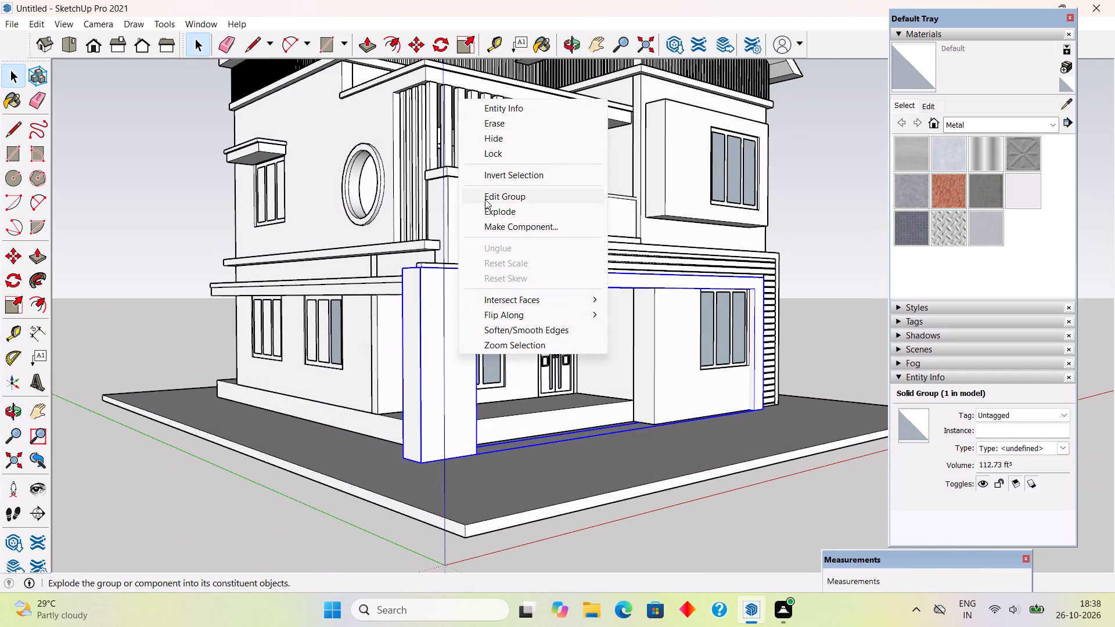
left_click(498, 136)
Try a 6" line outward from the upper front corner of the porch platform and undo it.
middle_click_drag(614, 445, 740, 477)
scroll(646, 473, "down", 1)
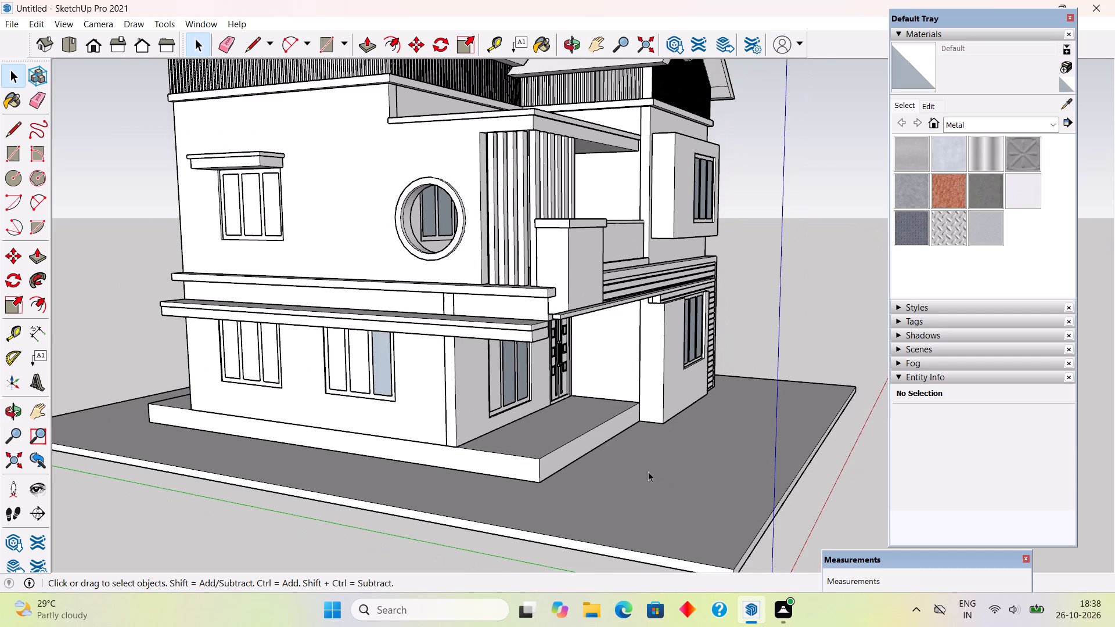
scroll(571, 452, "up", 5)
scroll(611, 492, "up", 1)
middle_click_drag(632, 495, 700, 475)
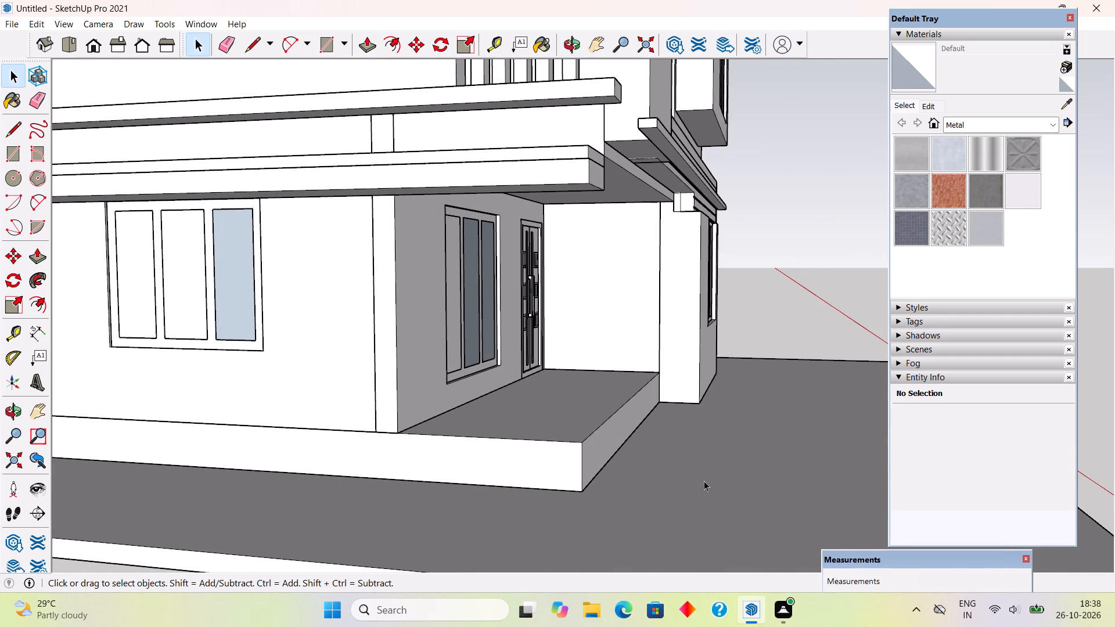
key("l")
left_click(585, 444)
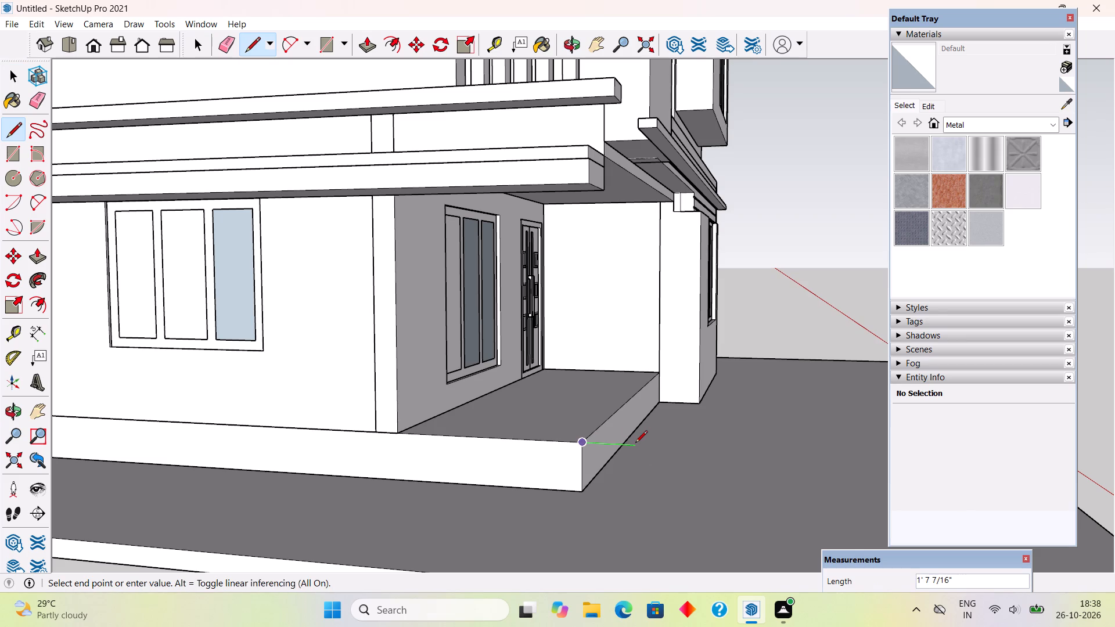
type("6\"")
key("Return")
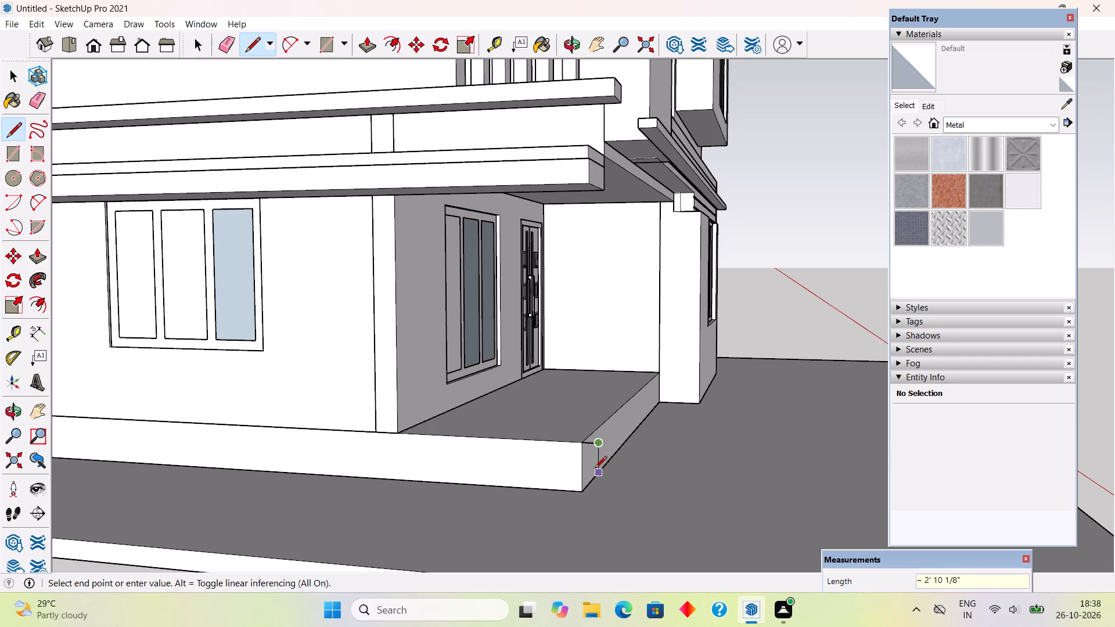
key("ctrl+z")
Draw a closed three-step stair profile from the porch platform's front corner down to the ground, with 9" treads and 6" risers.
left_click(582, 445)
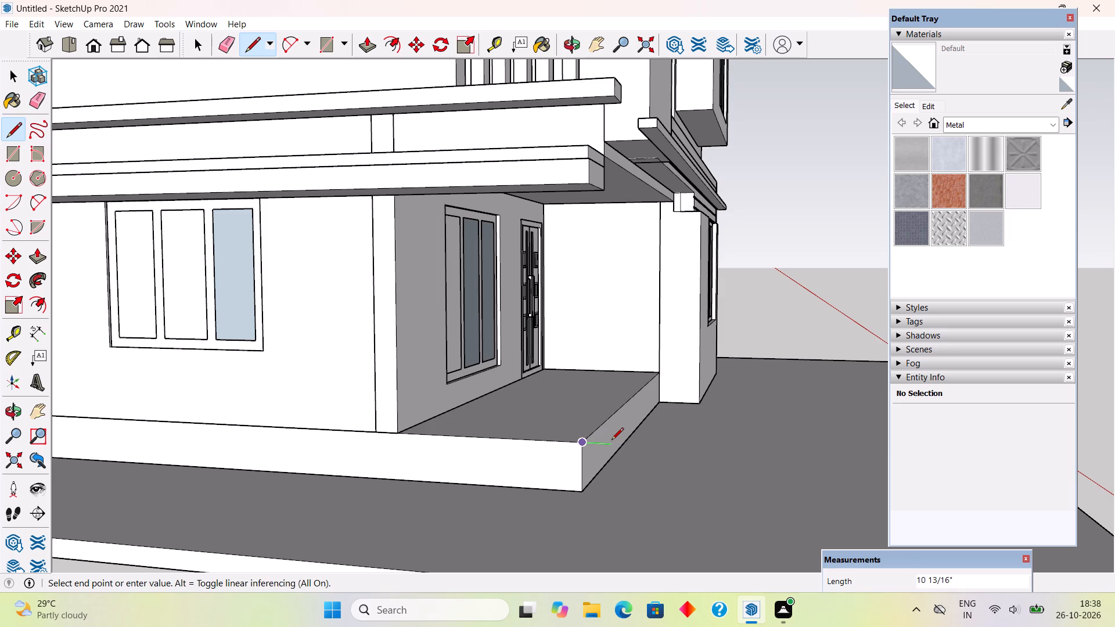
key("9")
key("shift+quotedbl")
key("Return")
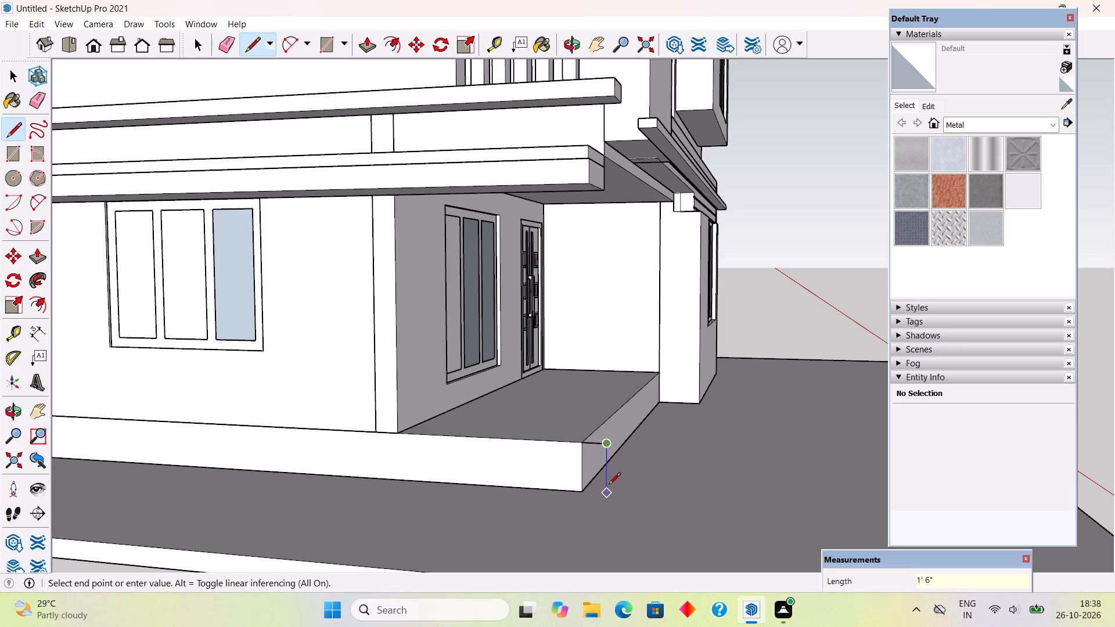
key("6")
key("shift+quotedbl")
key("Return")
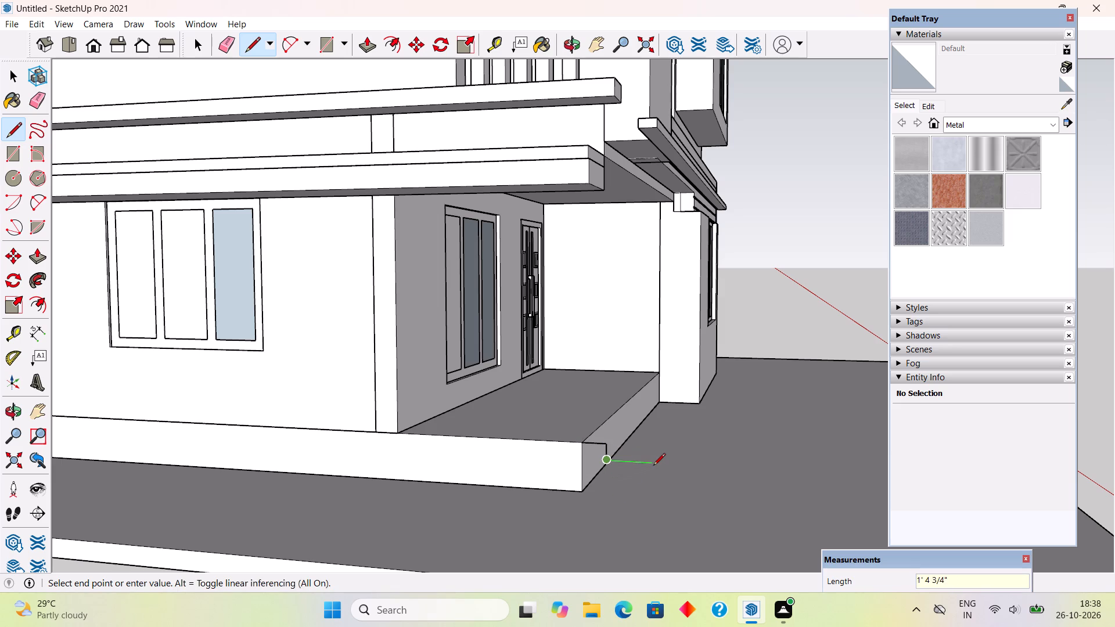
key("9")
key("shift+quotedbl")
key("Return")
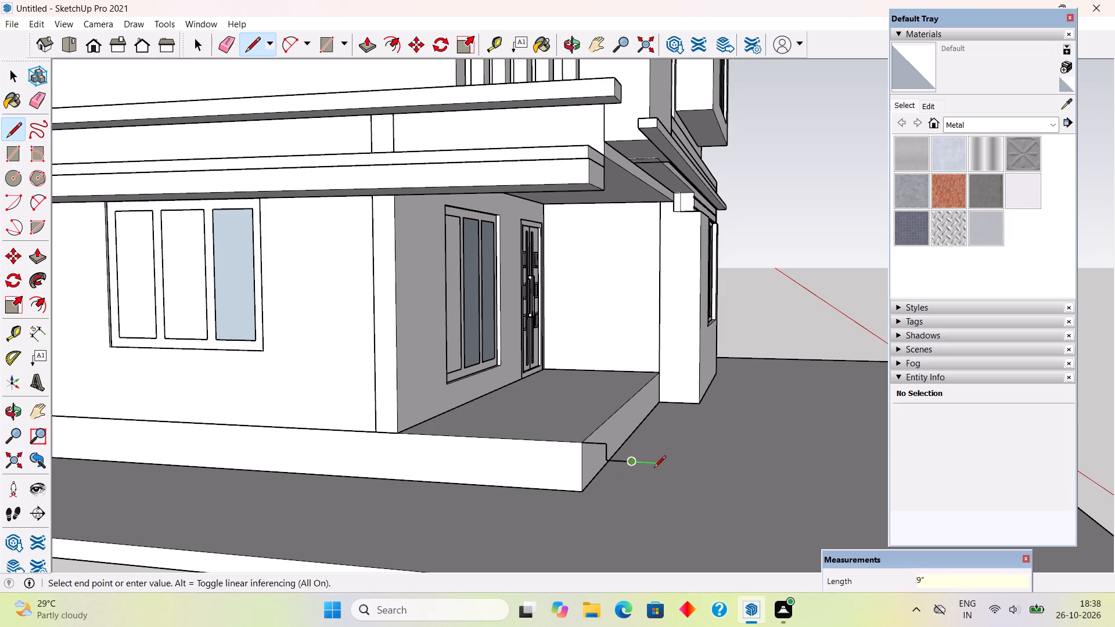
type("6\"")
key("Return")
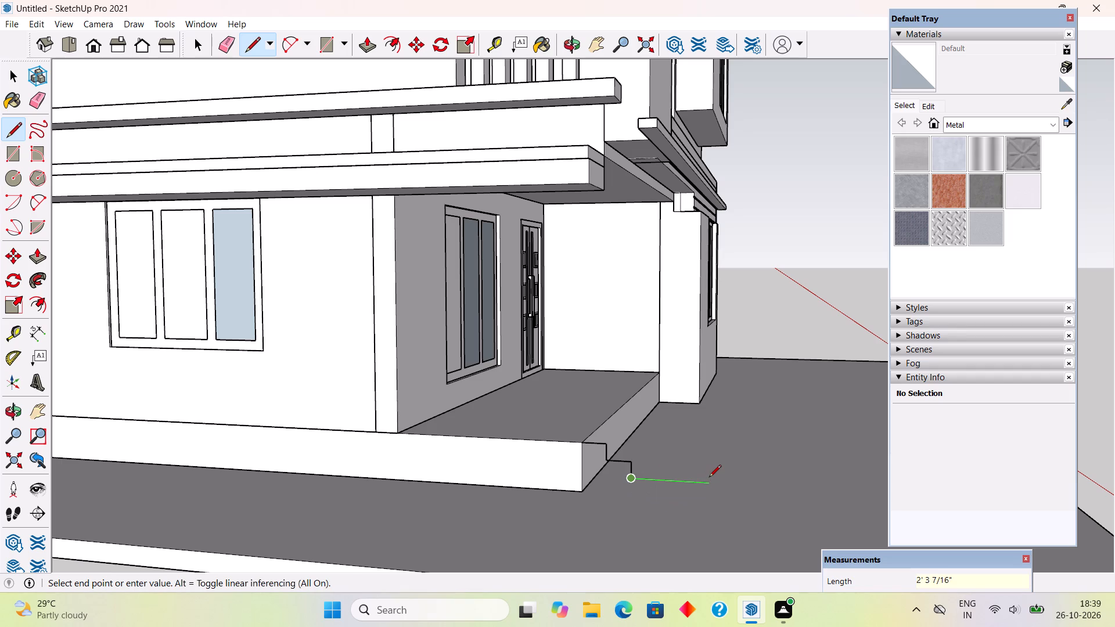
type("9\"")
key("Return")
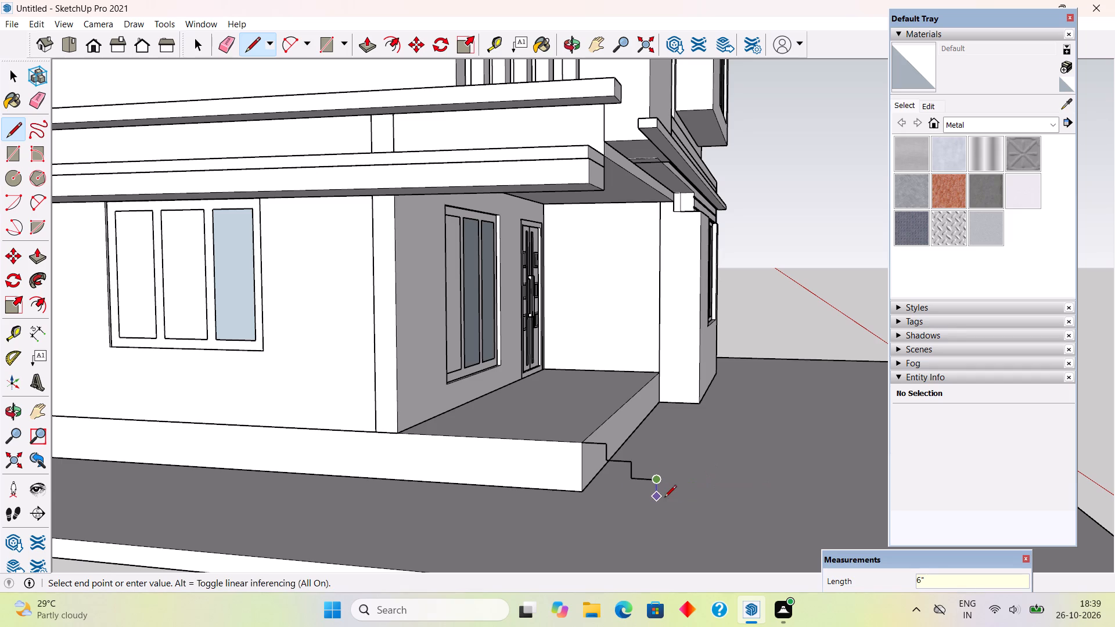
left_click(662, 501)
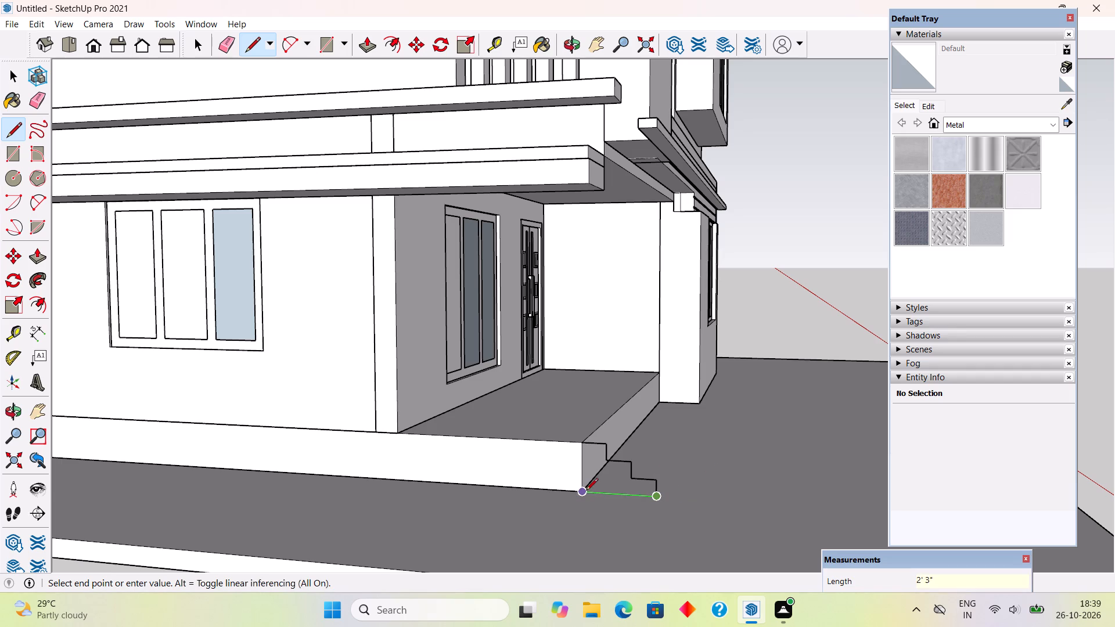
left_click(586, 491)
left_click(581, 446)
key("space")
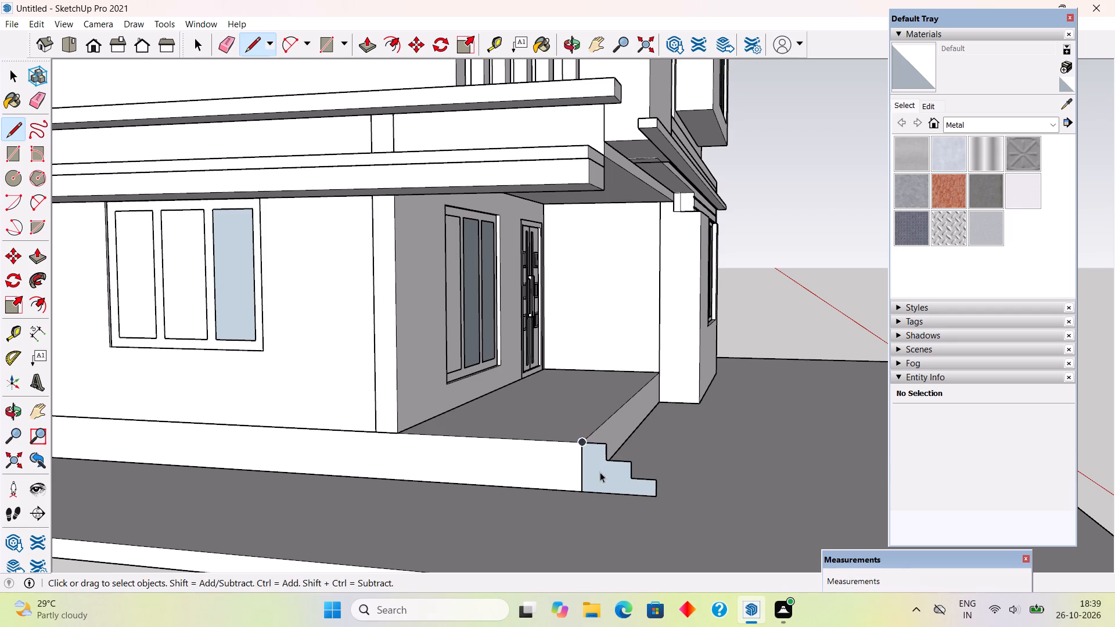
Extrude the stair profile 16' 10" along the porch front up to the projecting wall.
middle_click_drag(642, 464, 144, 540)
middle_click_drag(704, 524, 599, 524)
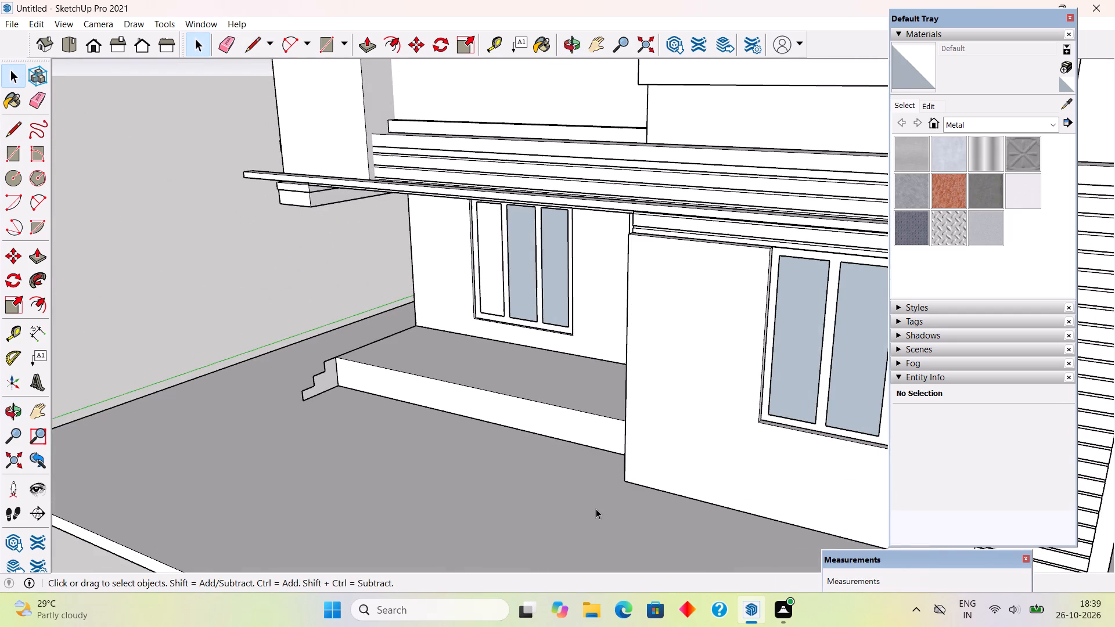
scroll(596, 509, "up", 1)
key("p")
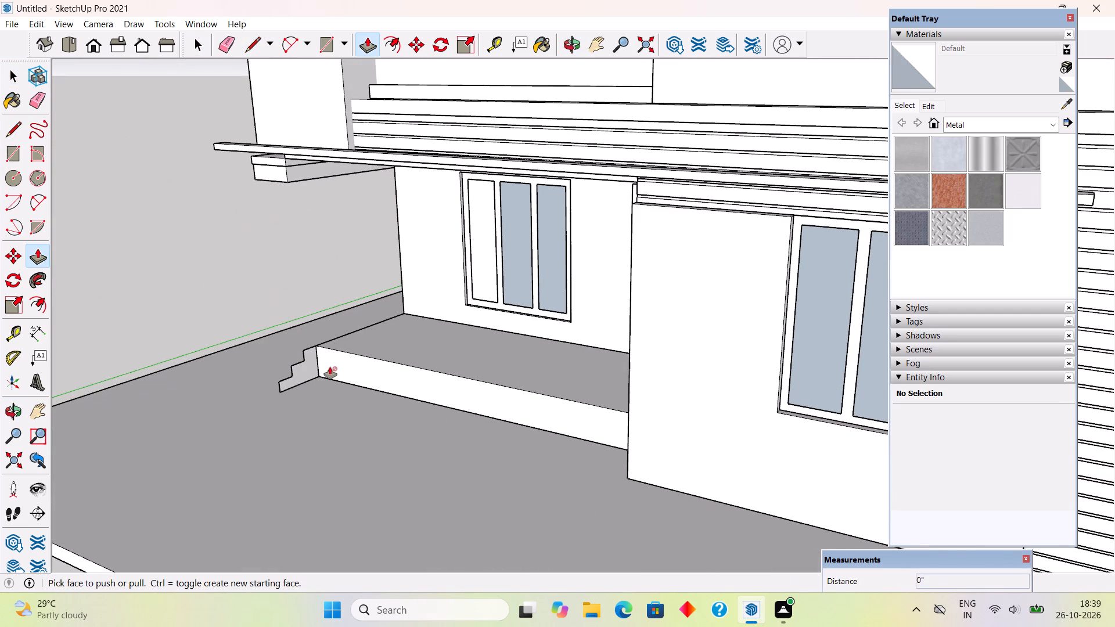
left_click(314, 361)
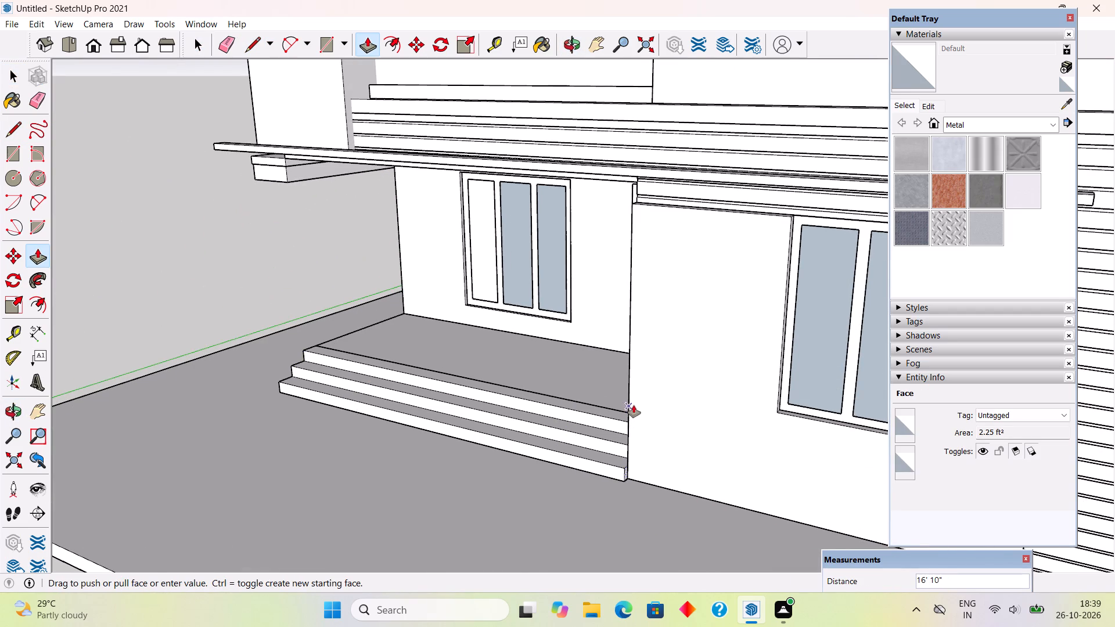
left_click(634, 405)
key("space")
Make the whole porch staircase a group.
middle_click_drag(659, 520, 899, 511)
middle_click_drag(534, 446, 637, 446)
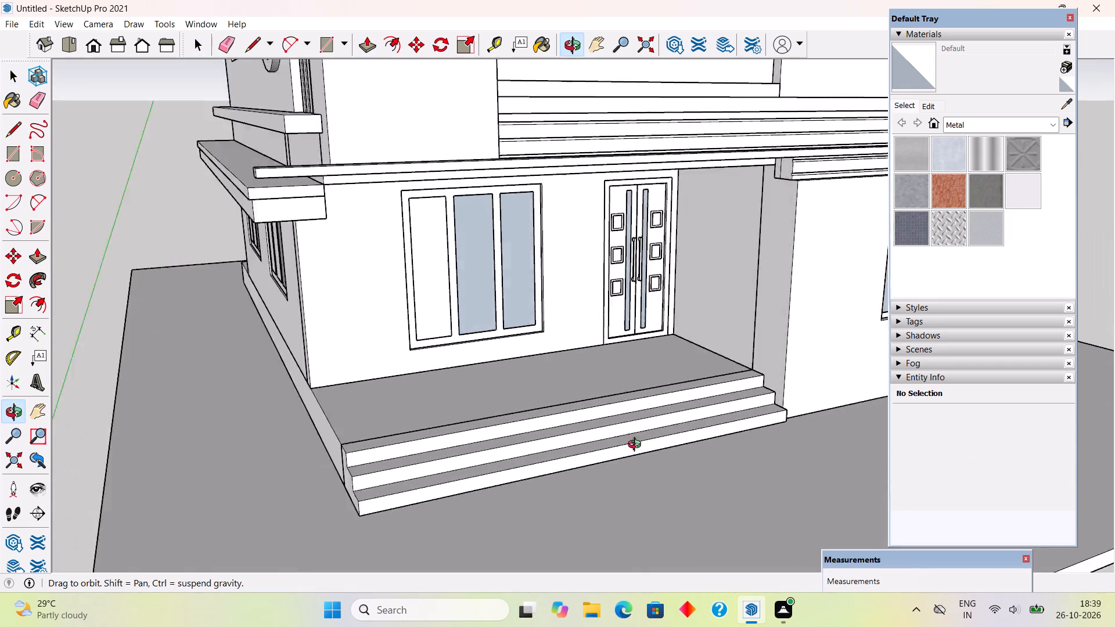
middle_click_drag(637, 446, 813, 455)
middle_click_drag(593, 475, 616, 455)
triple_click(649, 472)
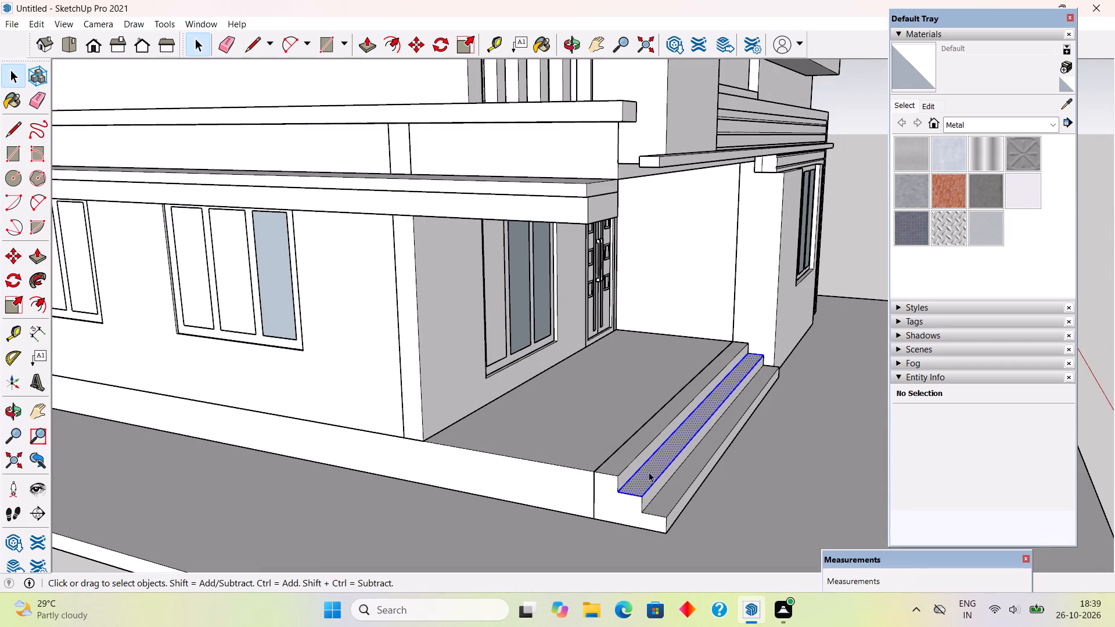
right_click(649, 472)
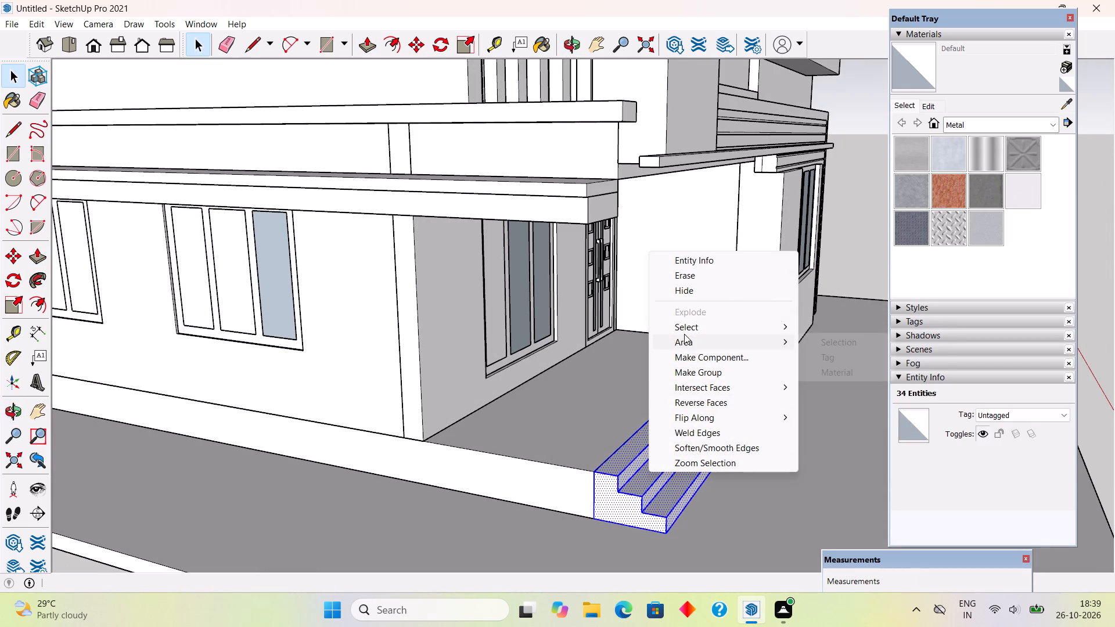
left_click(697, 373)
scroll(692, 372, "down", 5)
left_click(836, 261)
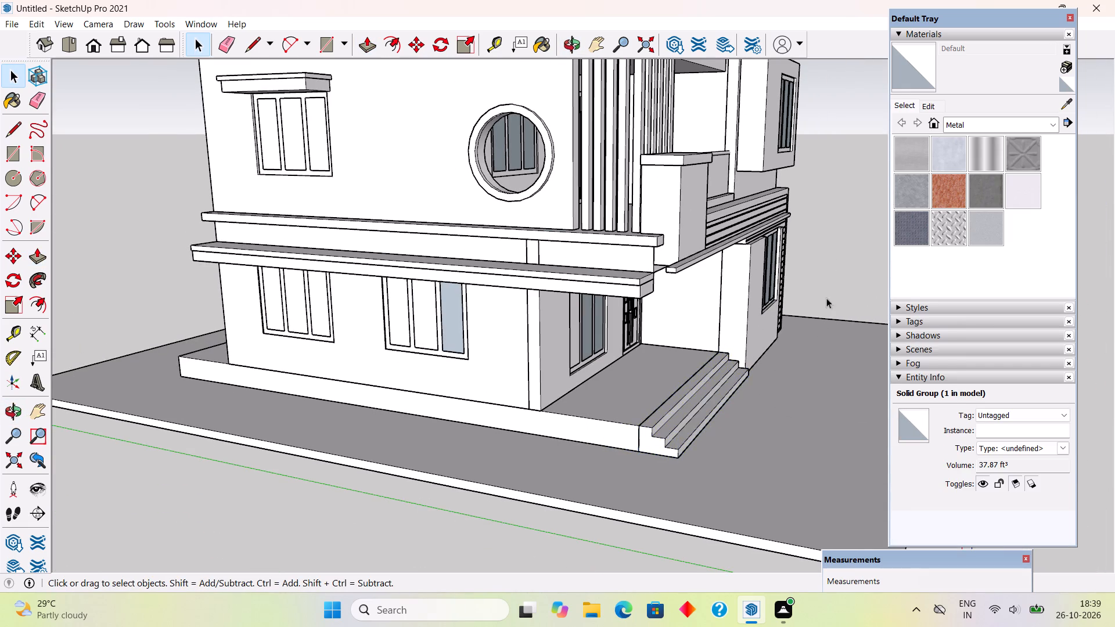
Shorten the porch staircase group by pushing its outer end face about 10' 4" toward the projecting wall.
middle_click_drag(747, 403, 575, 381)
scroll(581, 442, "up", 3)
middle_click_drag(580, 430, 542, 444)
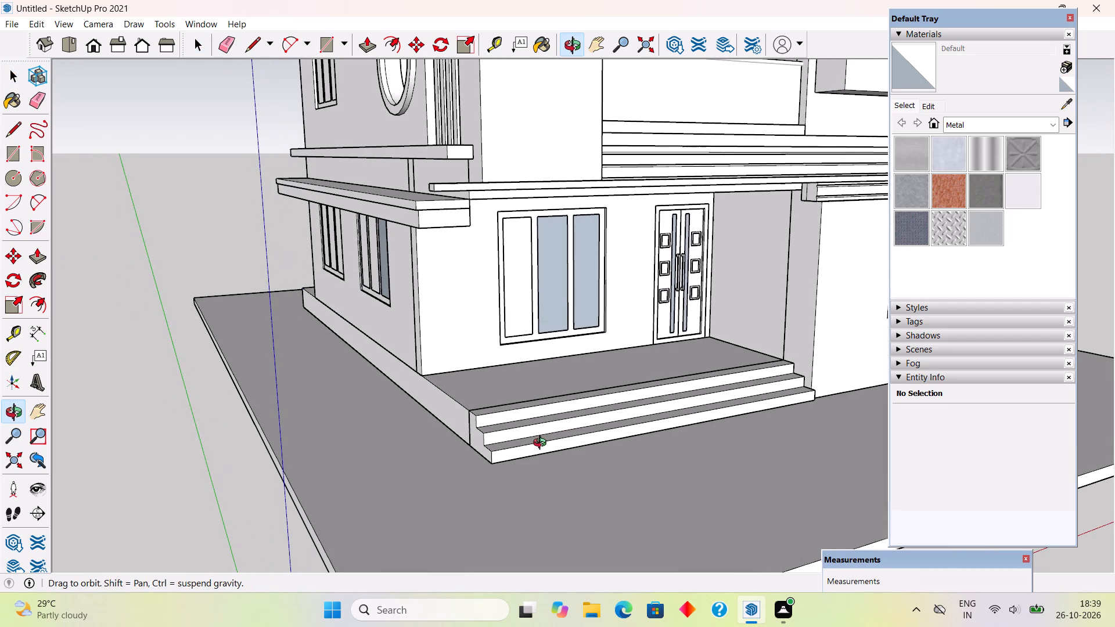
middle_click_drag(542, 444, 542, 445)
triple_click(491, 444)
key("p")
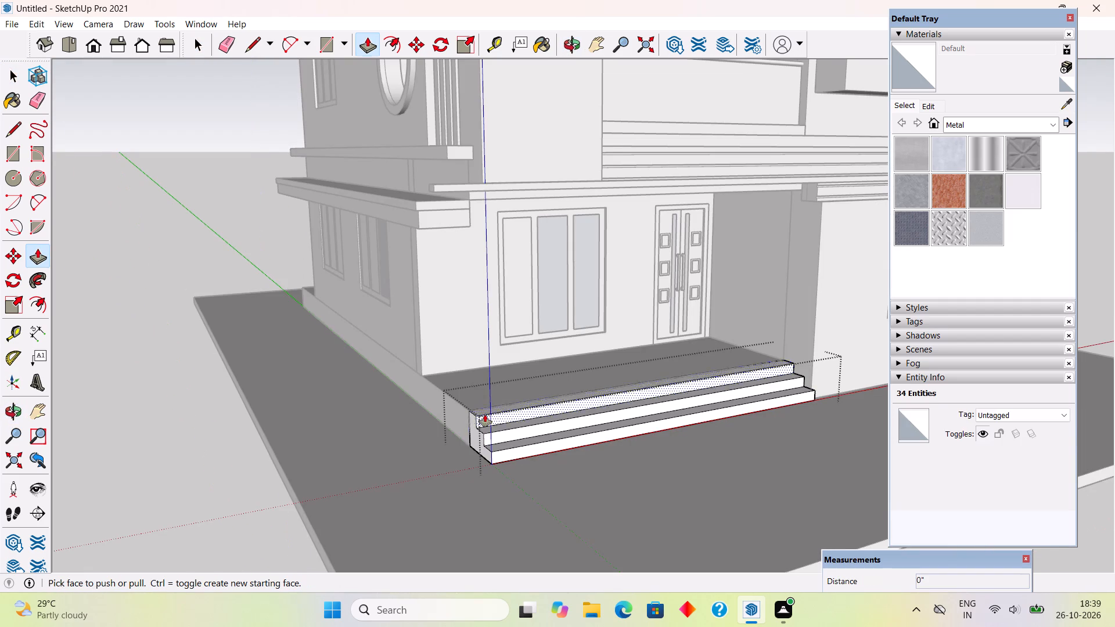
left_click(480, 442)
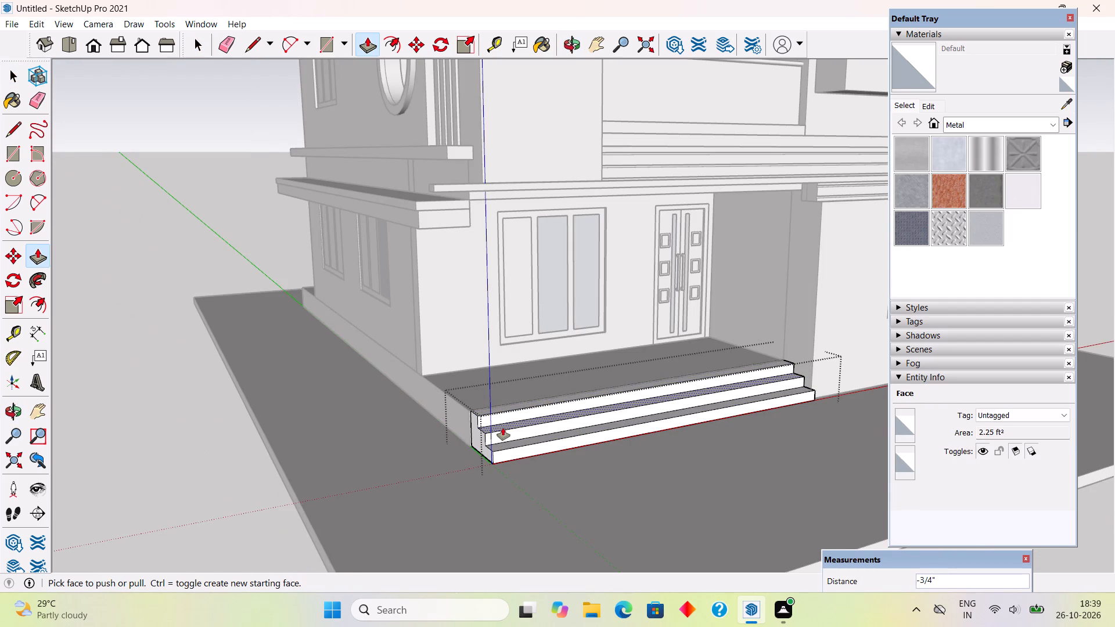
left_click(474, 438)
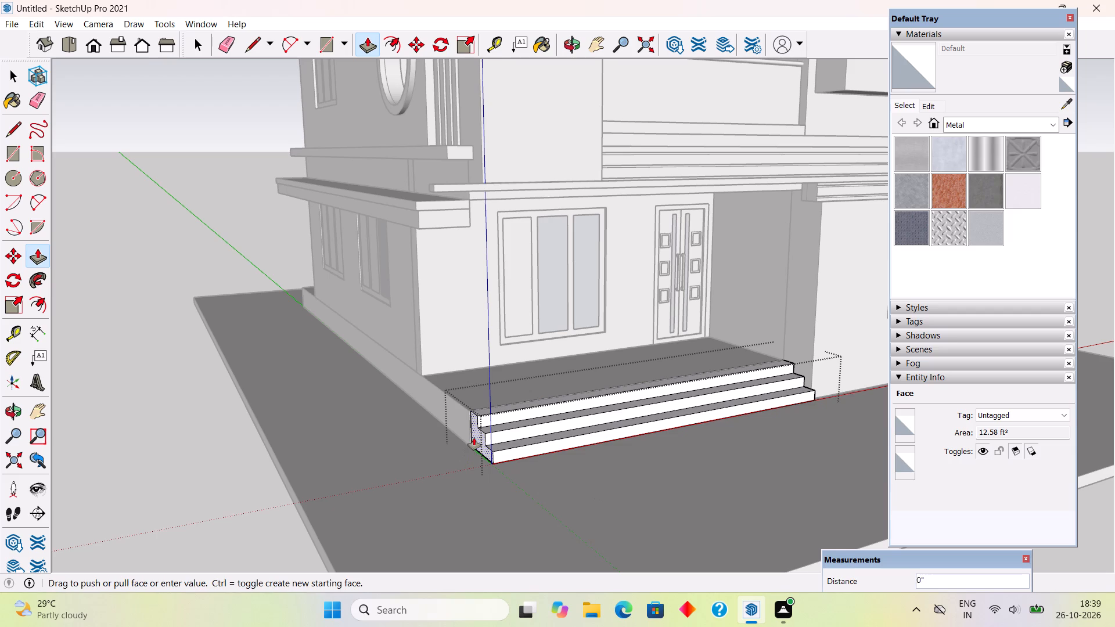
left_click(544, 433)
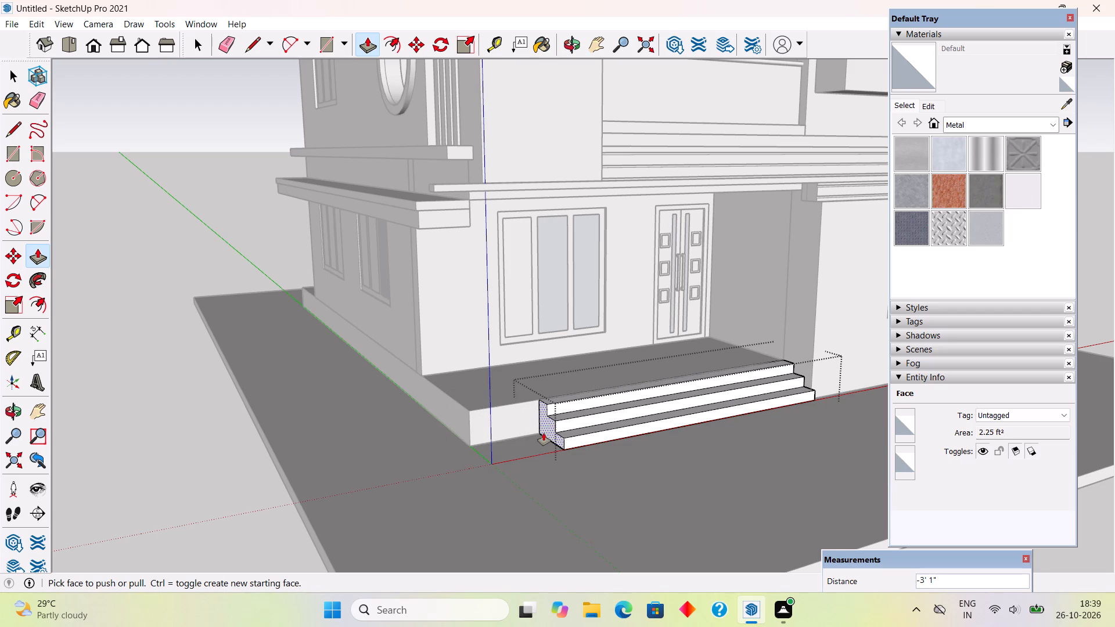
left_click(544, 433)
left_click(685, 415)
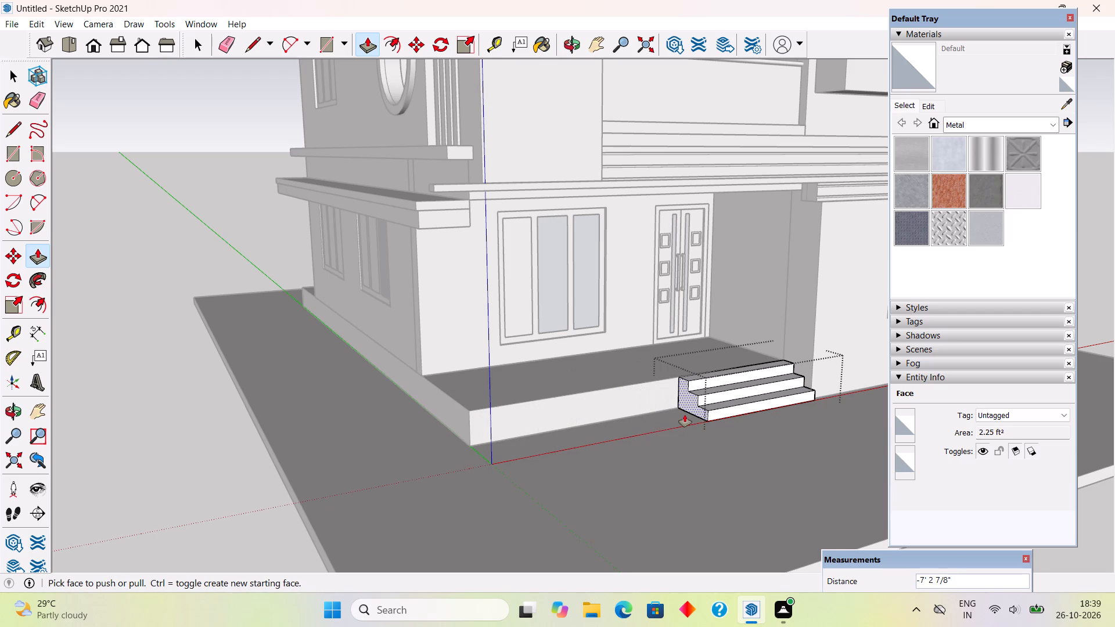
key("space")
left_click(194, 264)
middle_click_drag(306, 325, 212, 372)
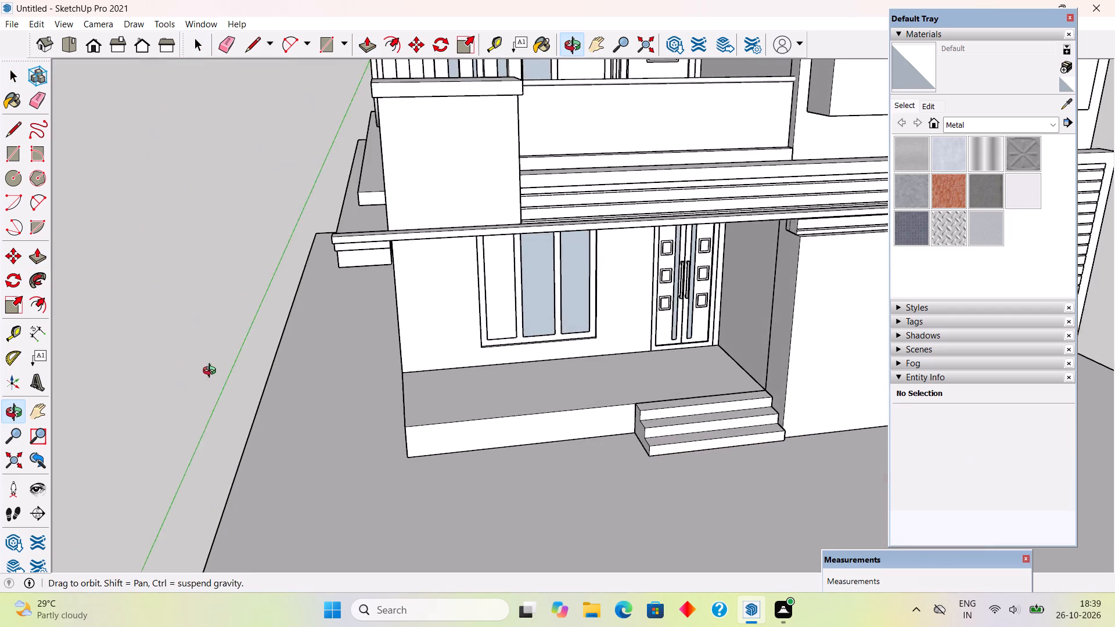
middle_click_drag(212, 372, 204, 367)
Unhide the hidden column-and-beam frame at the front of the porch.
left_click(37, 26)
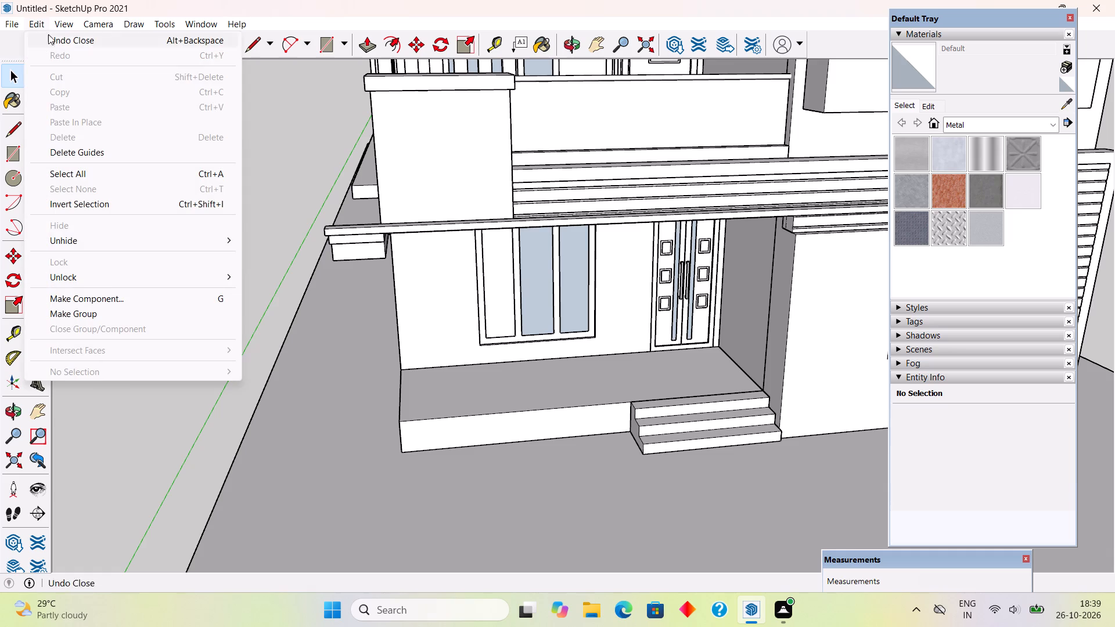
left_click(105, 246)
left_click(278, 272)
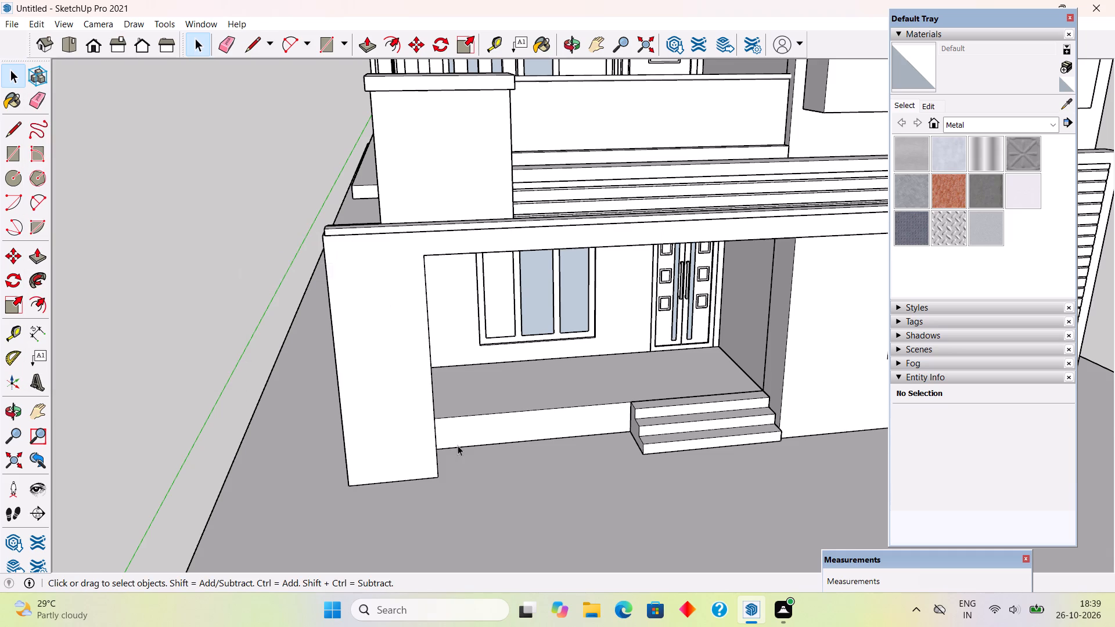
Push the front face of the porch platform back about 8 7/8" inside its group.
scroll(458, 445, "up", 6)
double_click(548, 402)
left_click(548, 402)
scroll(559, 470, "down", 4)
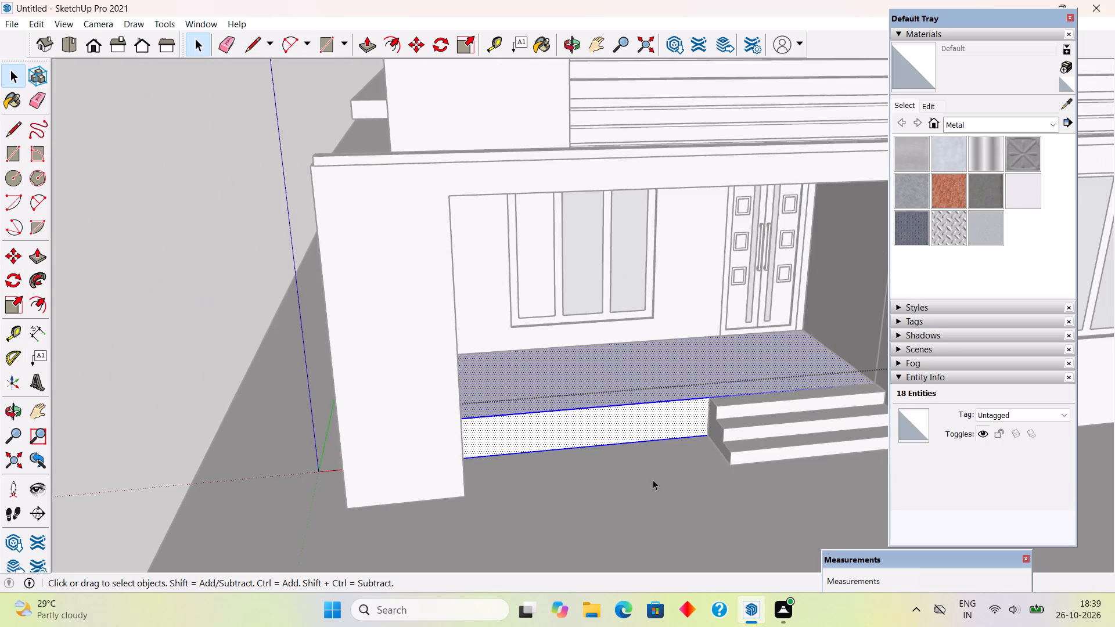
middle_click_drag(708, 487, 829, 495)
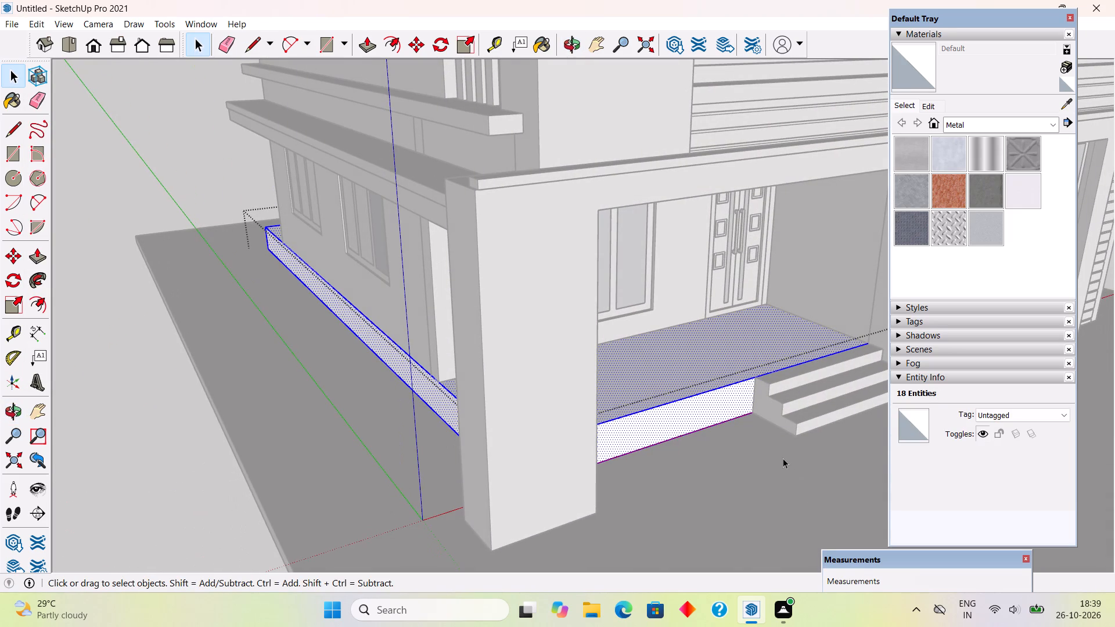
middle_click_drag(758, 423, 766, 440)
scroll(692, 406, "down", 4)
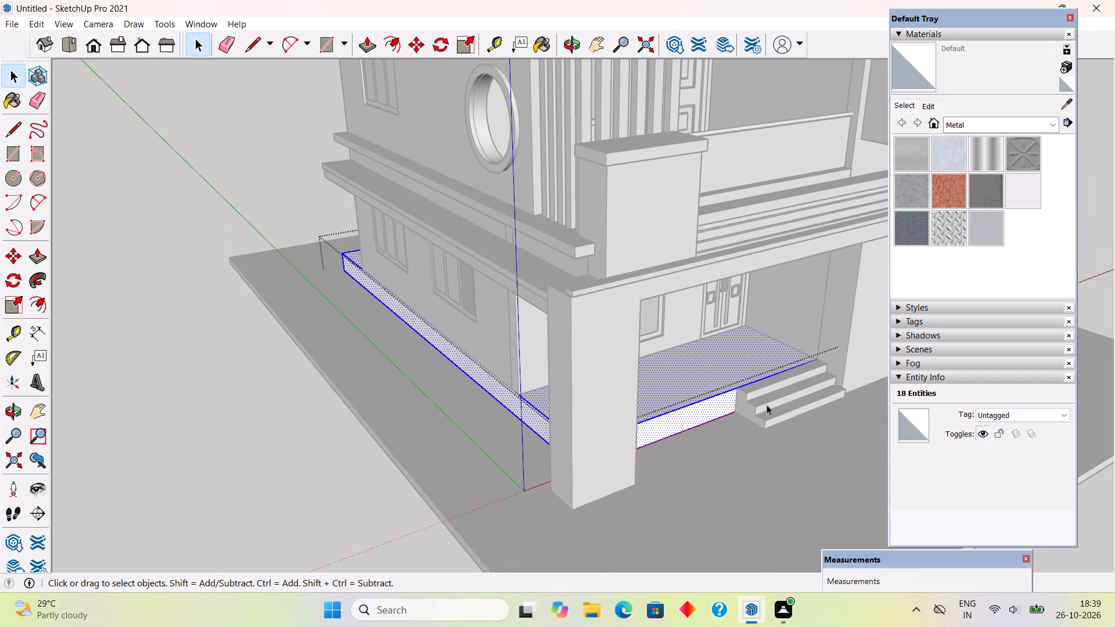
scroll(883, 390, "up", 7)
key("p")
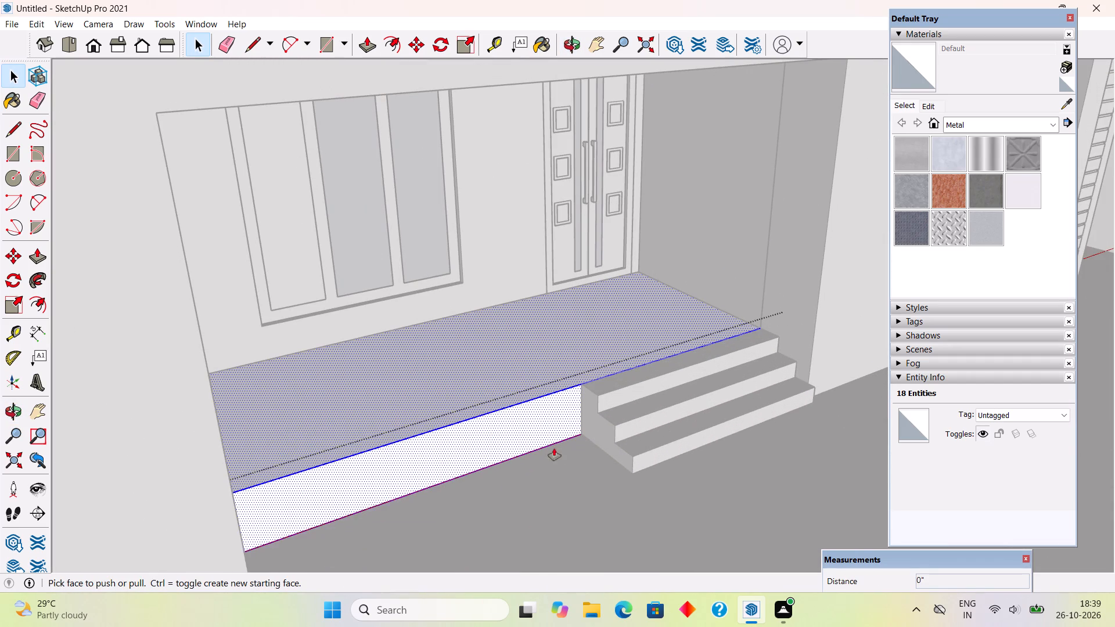
left_click(489, 439)
left_click(482, 419)
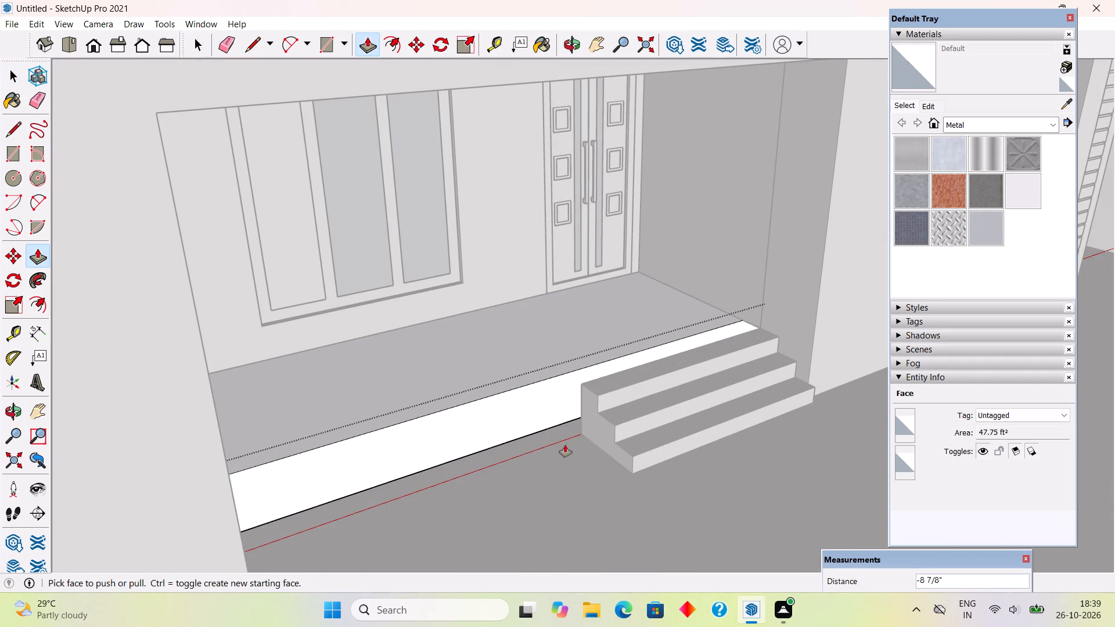
key("space")
left_click(661, 426)
scroll(391, 387, "down", 5)
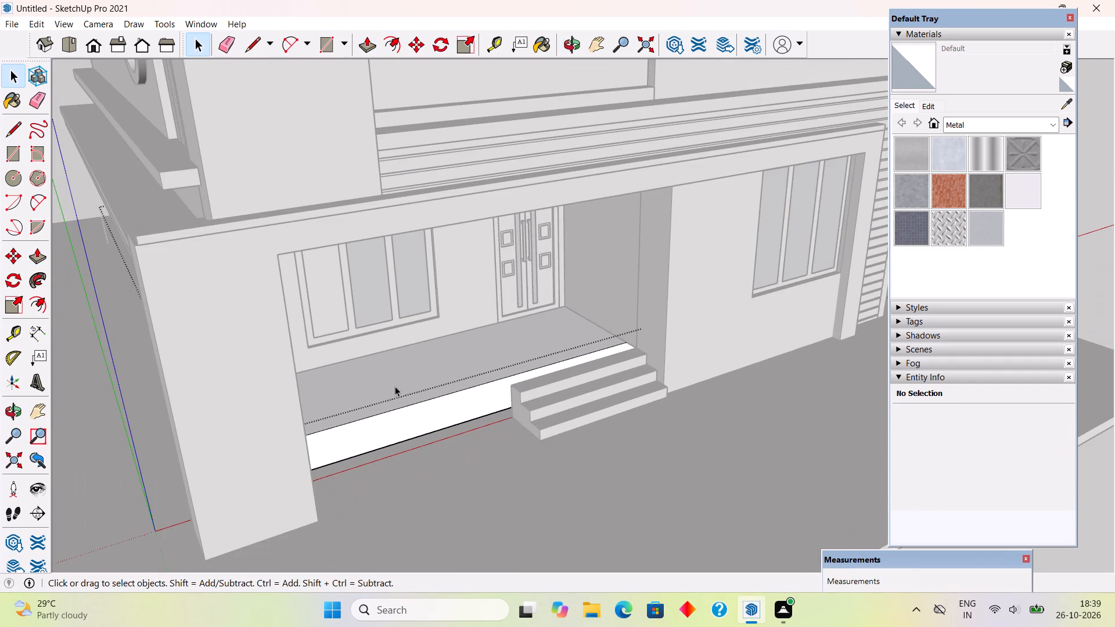
left_click(70, 192)
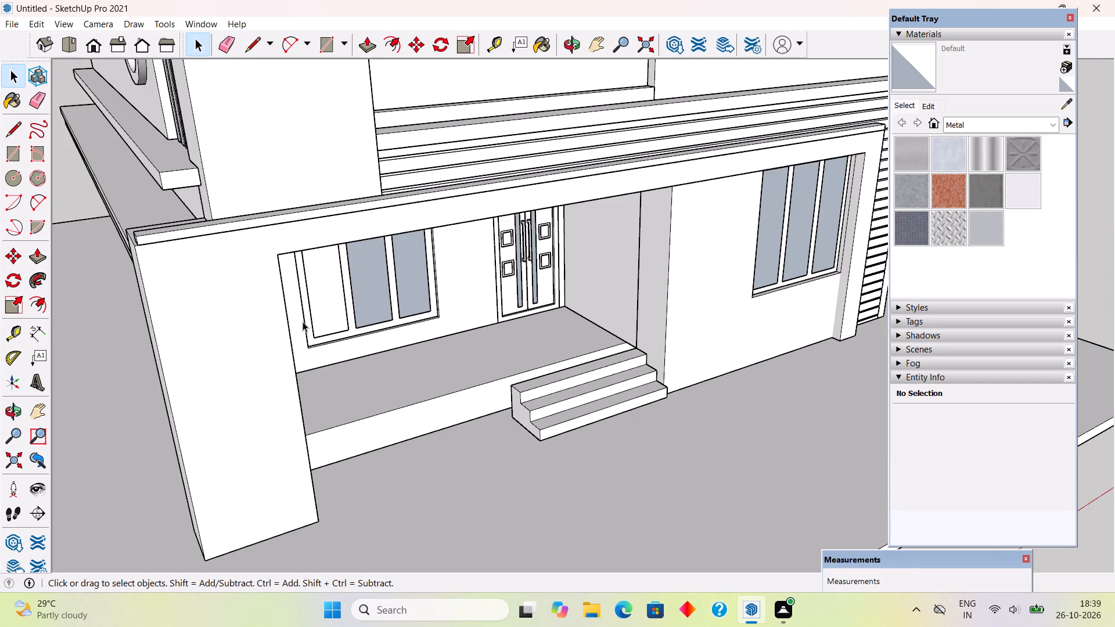
Move the staircase group back so its lower front corner meets the base corner of the projecting wall.
scroll(693, 436, "up", 9)
left_click(638, 352)
scroll(660, 378, "up", 4)
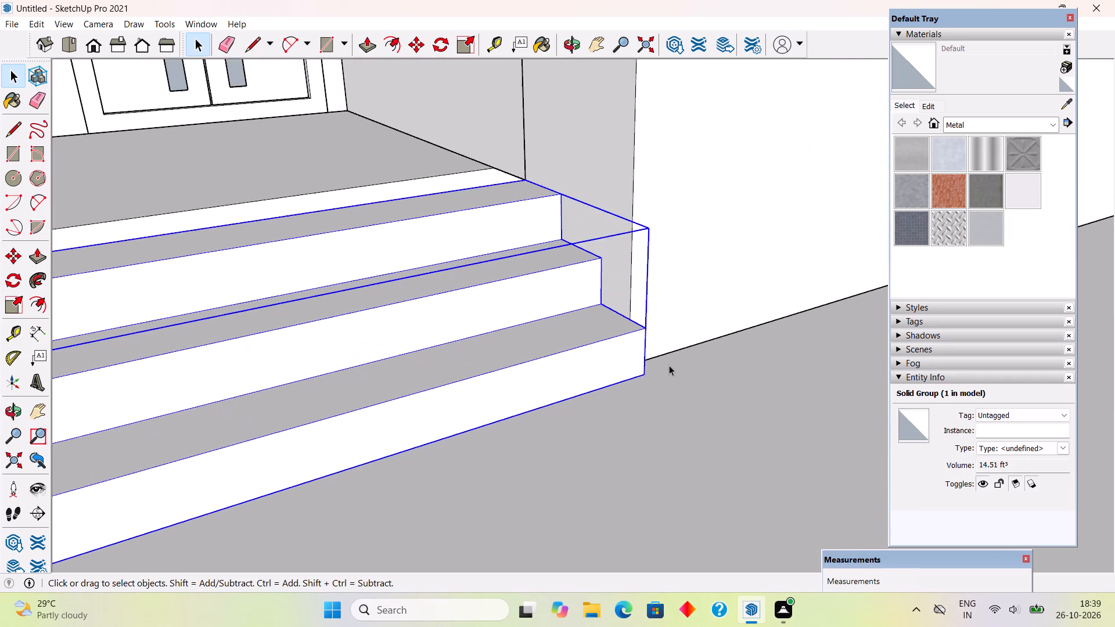
scroll(669, 365, "up", 6)
middle_click_drag(645, 373, 388, 360)
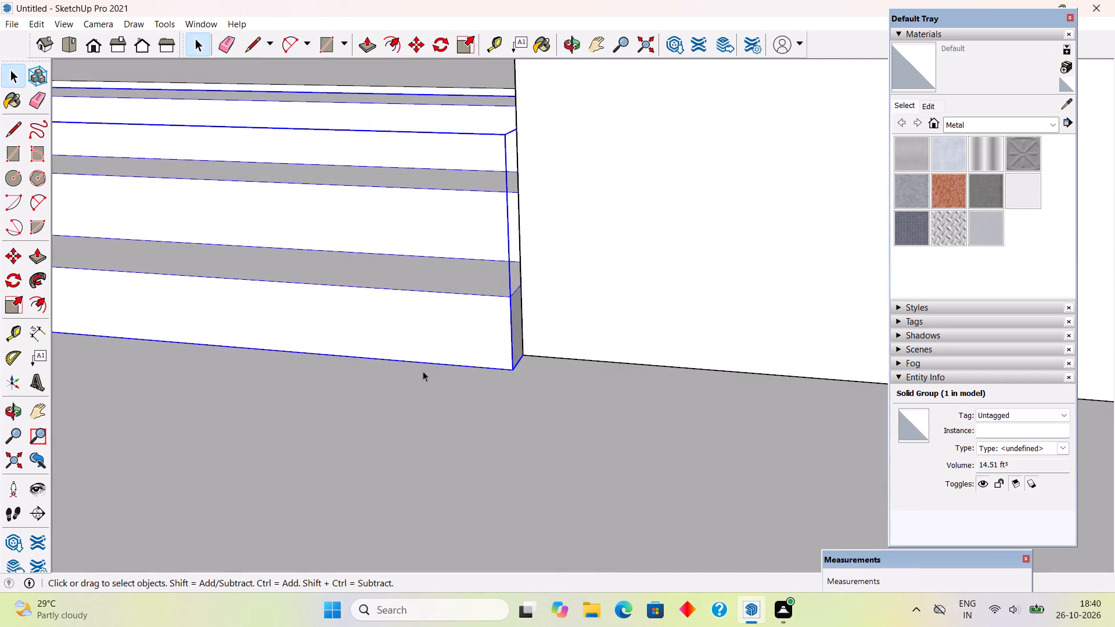
key("m")
left_click(513, 372)
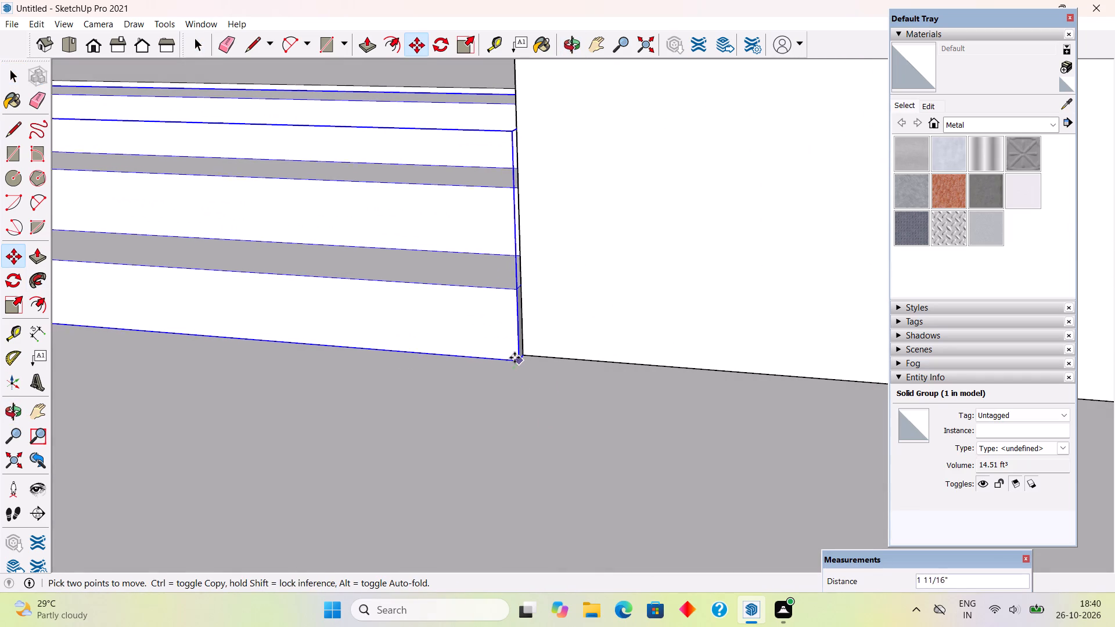
left_click(522, 352)
scroll(542, 370, "down", 5)
key("space")
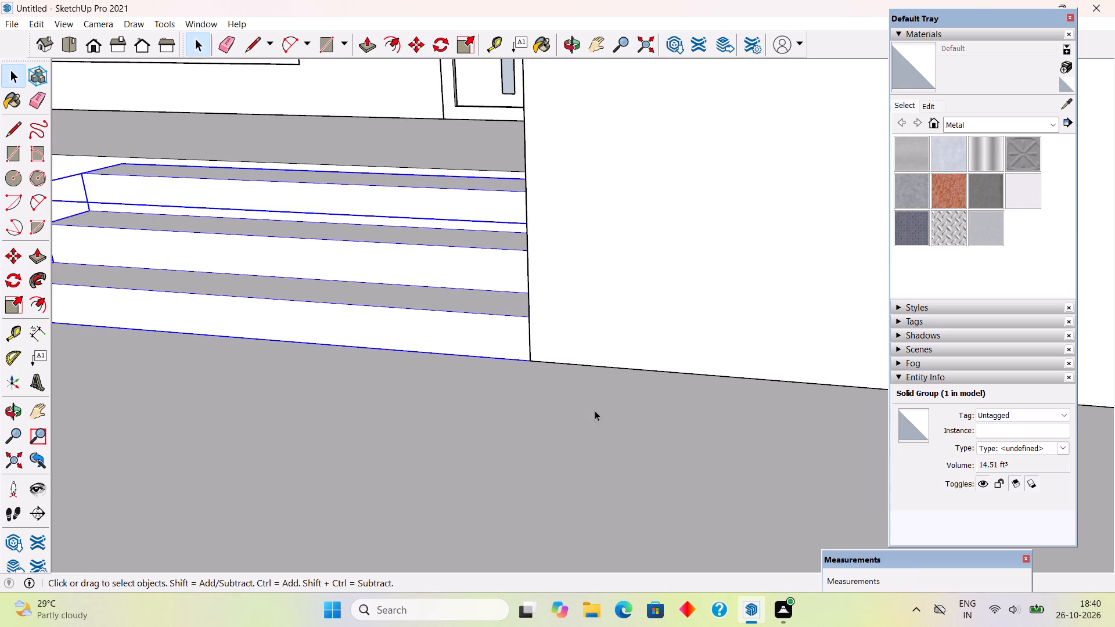
Pull the porch platform's front face out about 5 7/8" to meet the back of the staircase.
scroll(595, 410, "down", 6)
scroll(446, 335, "down", 8)
scroll(361, 345, "down", 1)
middle_click_drag(419, 381, 823, 434)
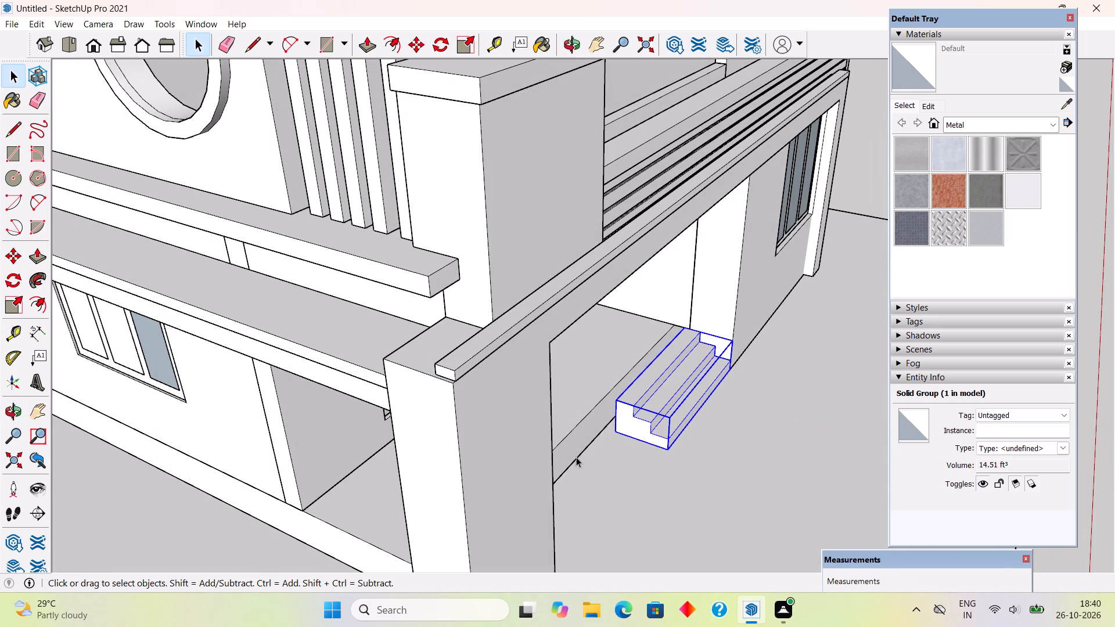
triple_click(575, 451)
scroll(631, 415, "up", 8)
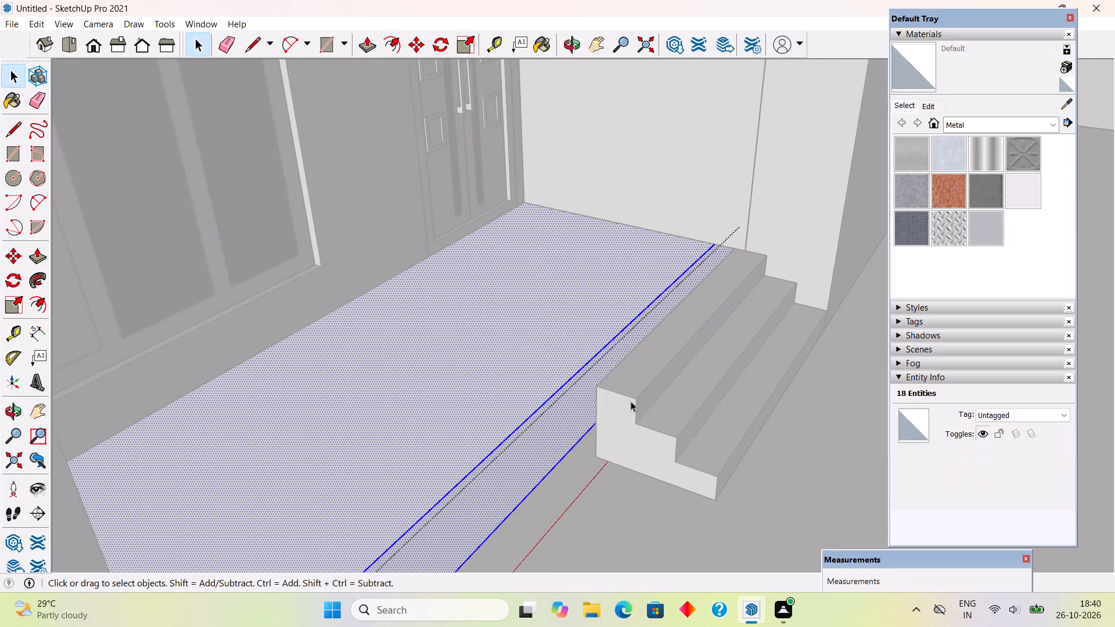
key("p")
left_click(563, 410)
left_click(596, 398)
scroll(596, 398, "down", 3)
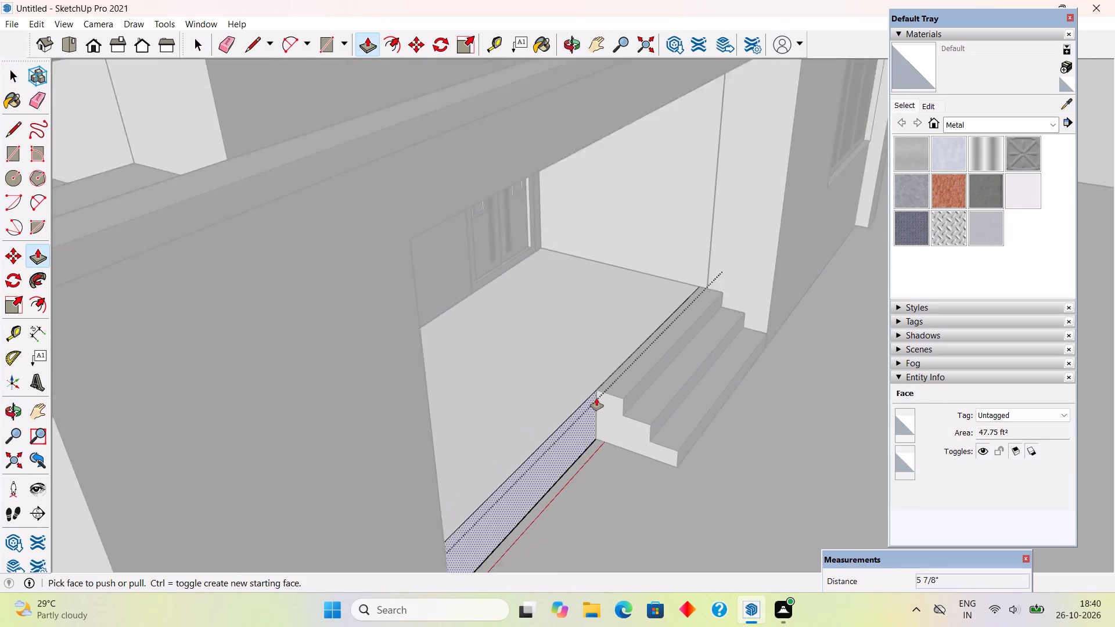
scroll(596, 398, "down", 7)
middle_click_drag(606, 415, 477, 331)
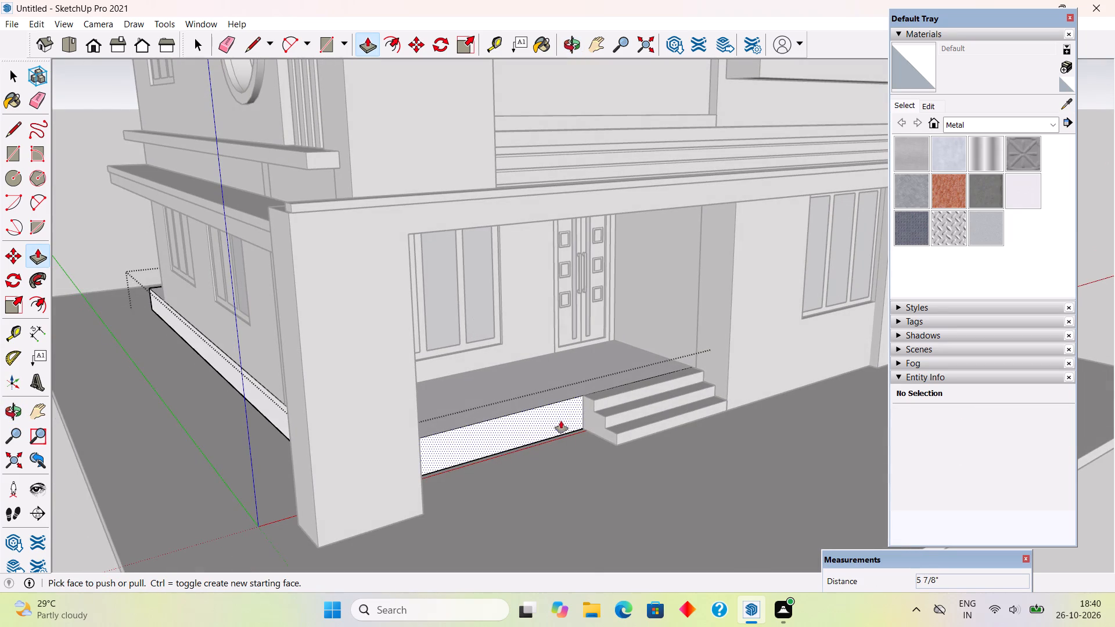
left_click(592, 428)
key("space")
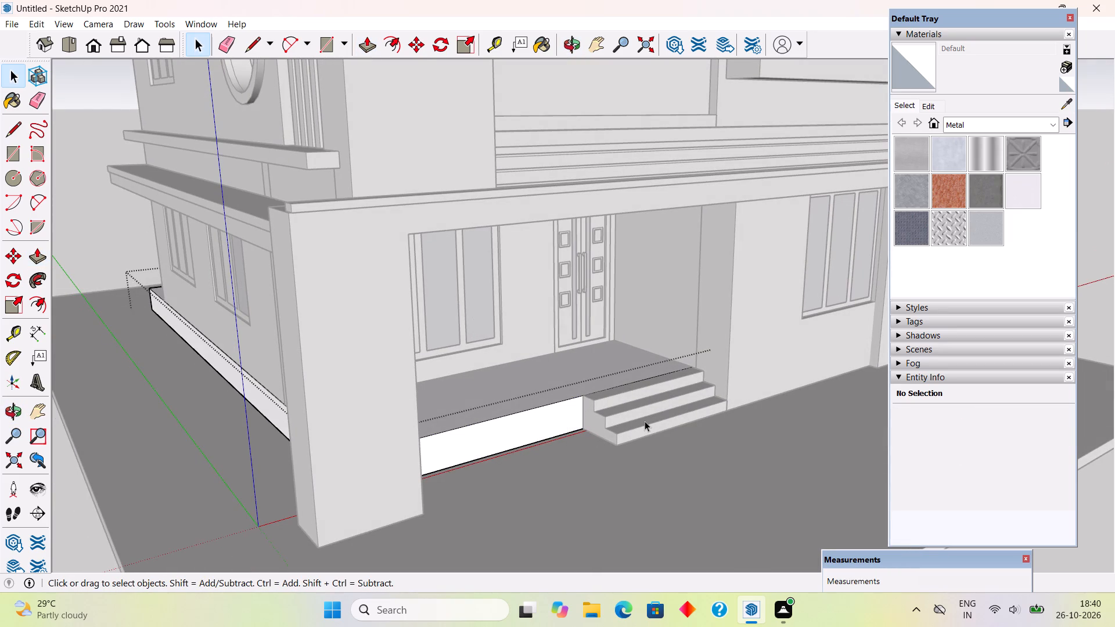
Extend the staircase's free end face along the porch front to the inner side of the corner column.
triple_click(646, 420)
key("p")
left_click(592, 420)
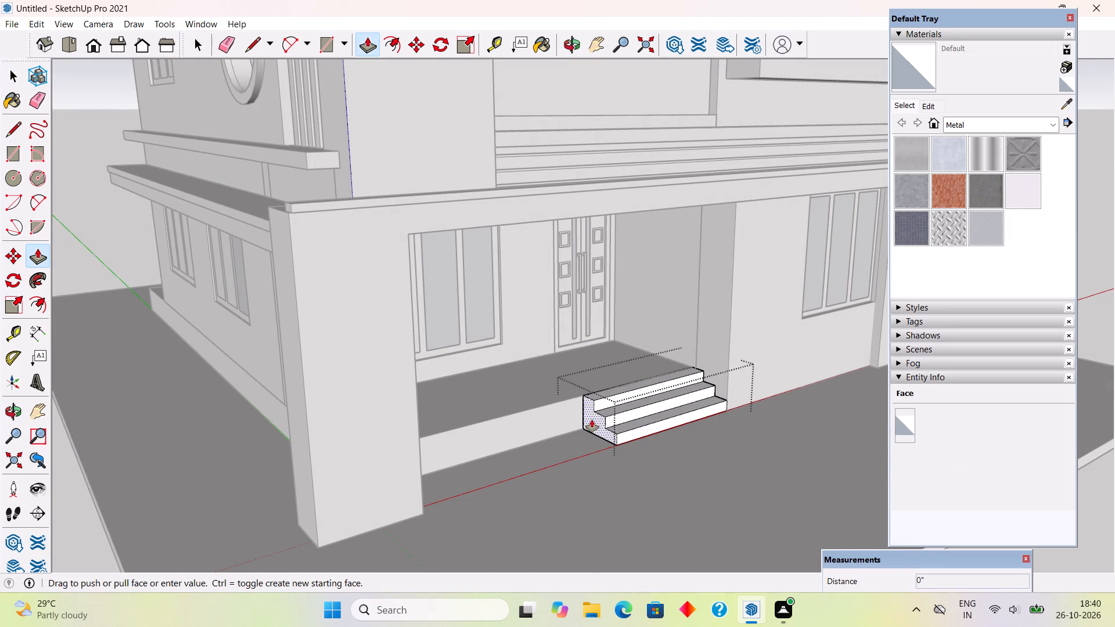
left_click(415, 381)
key("space")
scroll(473, 462, "down", 11)
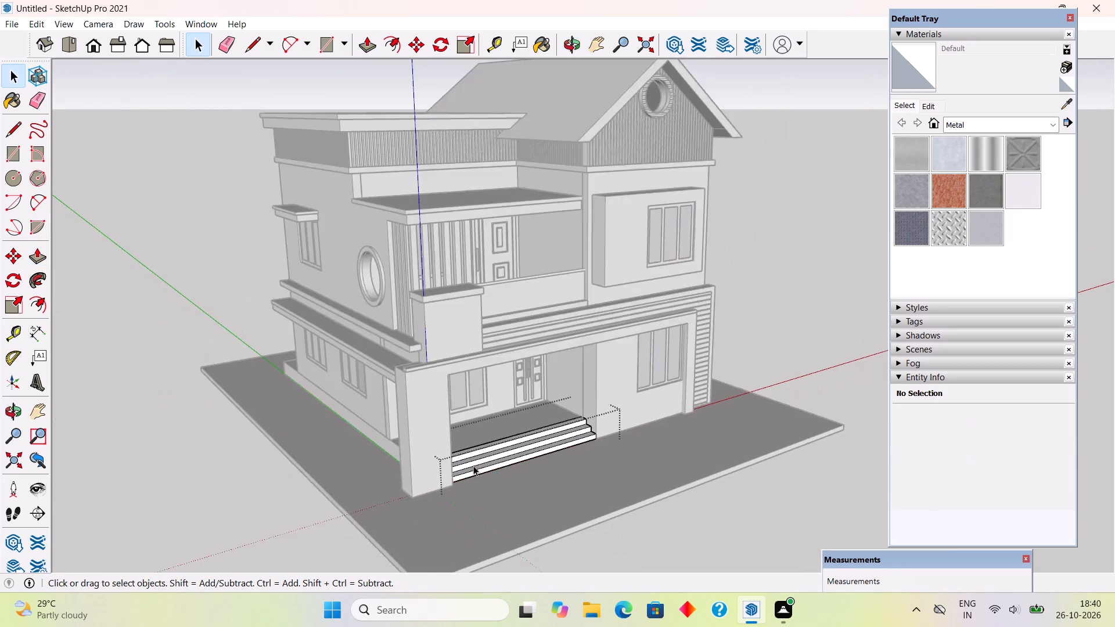
left_click(132, 297)
Examine the porch steps and the whole front of the house from several angles.
middle_click_drag(422, 384, 240, 385)
scroll(470, 399, "up", 3)
middle_click_drag(540, 423, 539, 347)
middle_click_drag(571, 399, 699, 491)
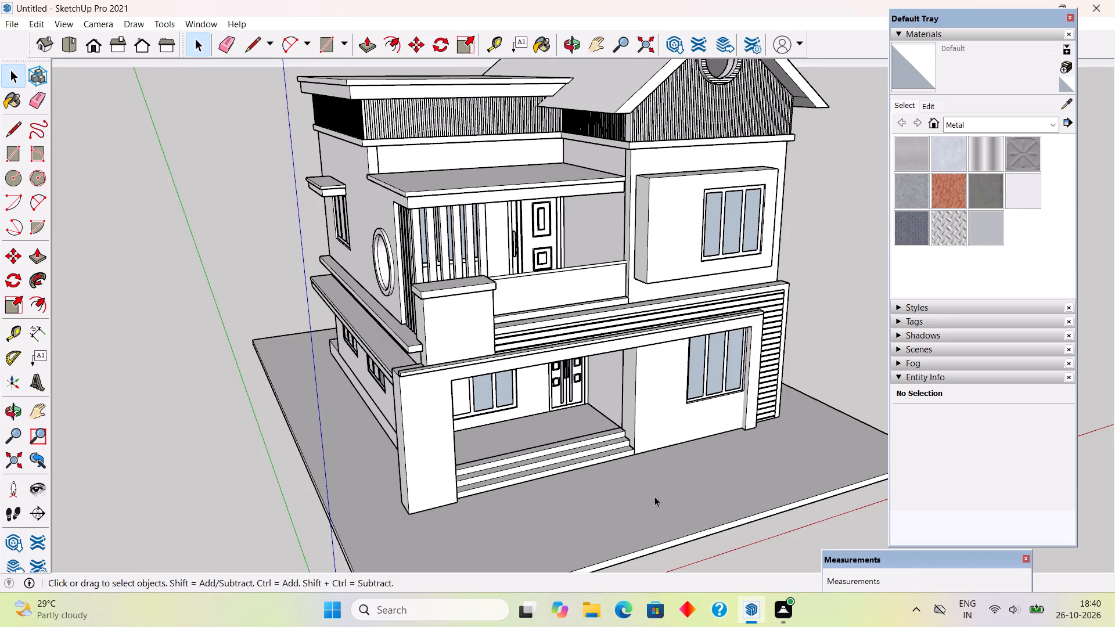
middle_click_drag(594, 445, 526, 322)
scroll(516, 308, "down", 4)
middle_click_drag(509, 246, 501, 298)
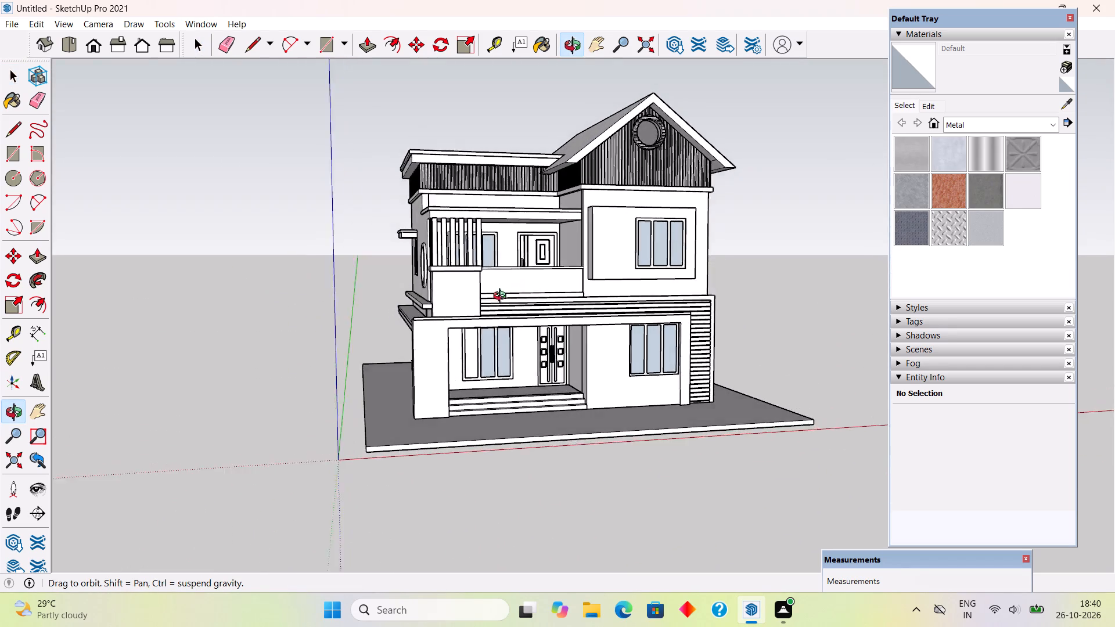
middle_click_drag(501, 298, 448, 341)
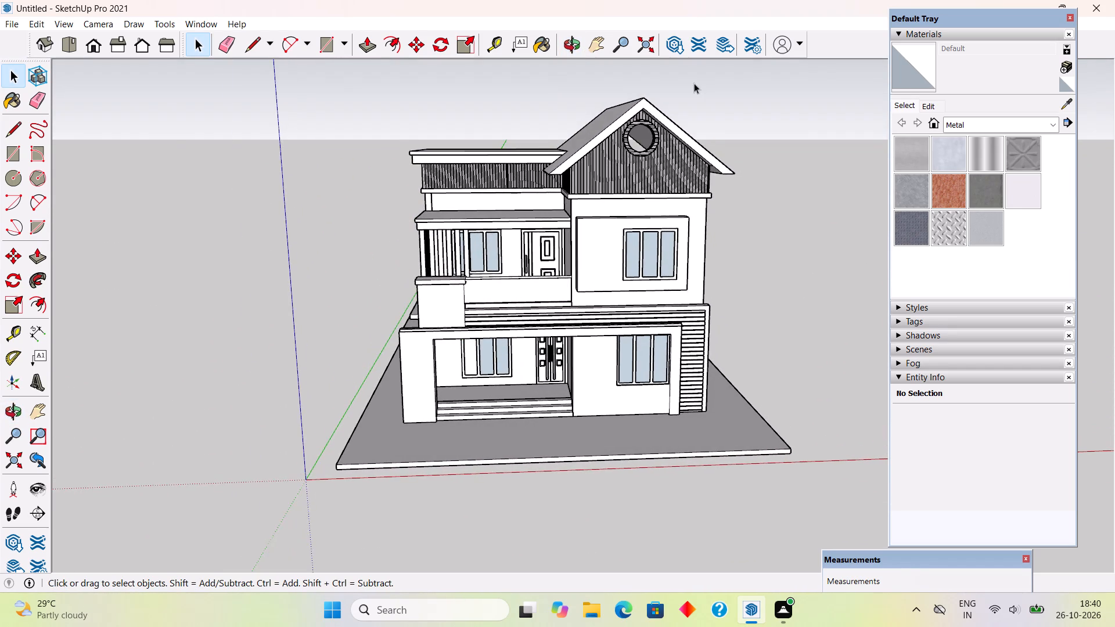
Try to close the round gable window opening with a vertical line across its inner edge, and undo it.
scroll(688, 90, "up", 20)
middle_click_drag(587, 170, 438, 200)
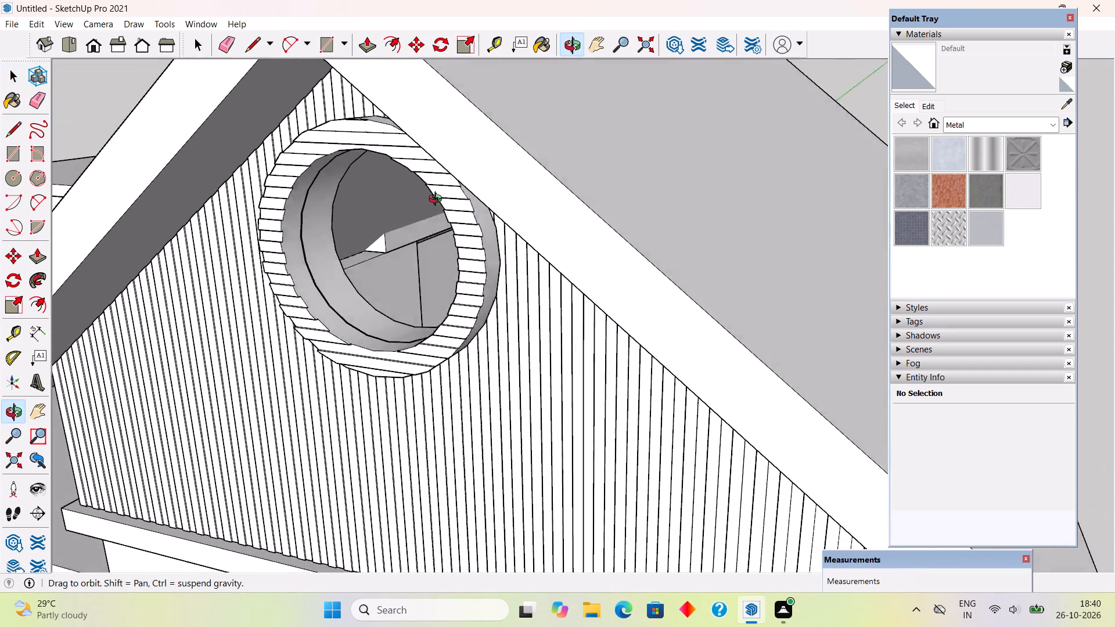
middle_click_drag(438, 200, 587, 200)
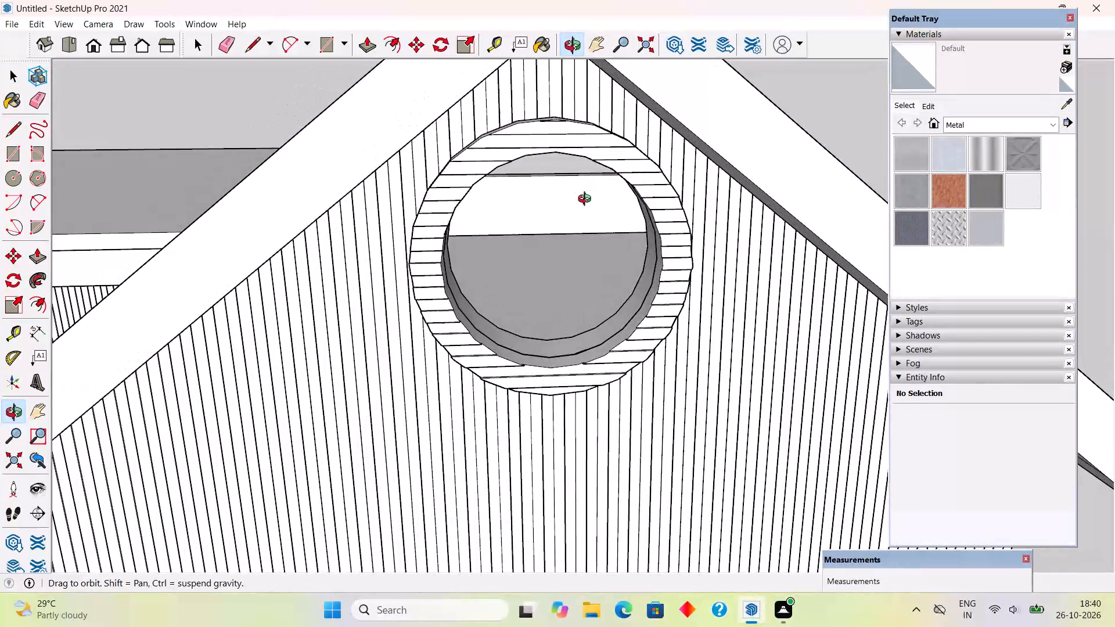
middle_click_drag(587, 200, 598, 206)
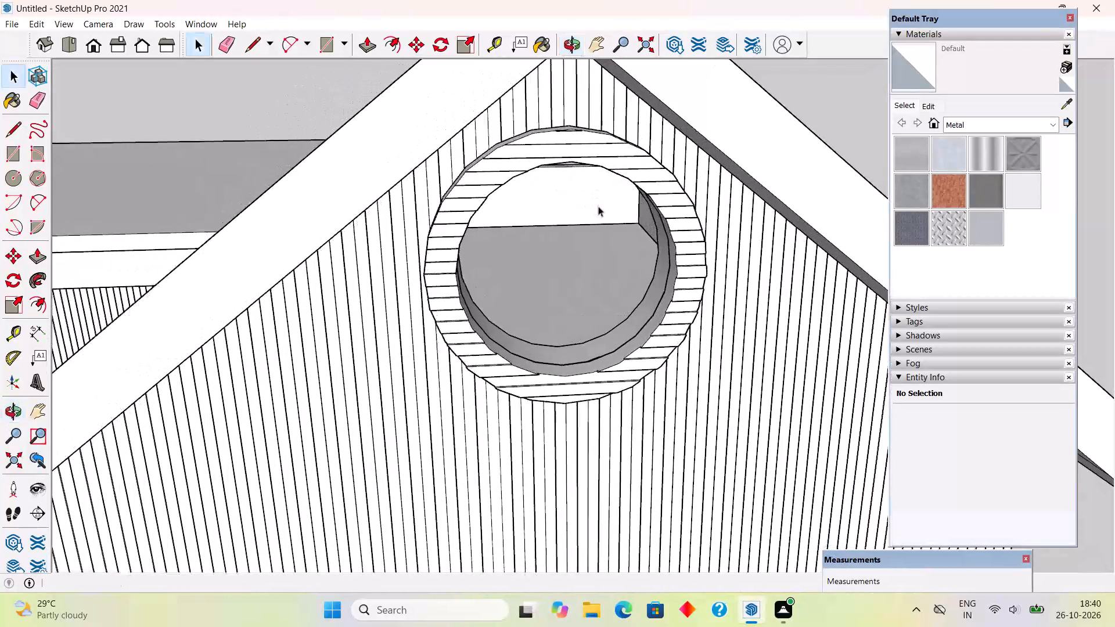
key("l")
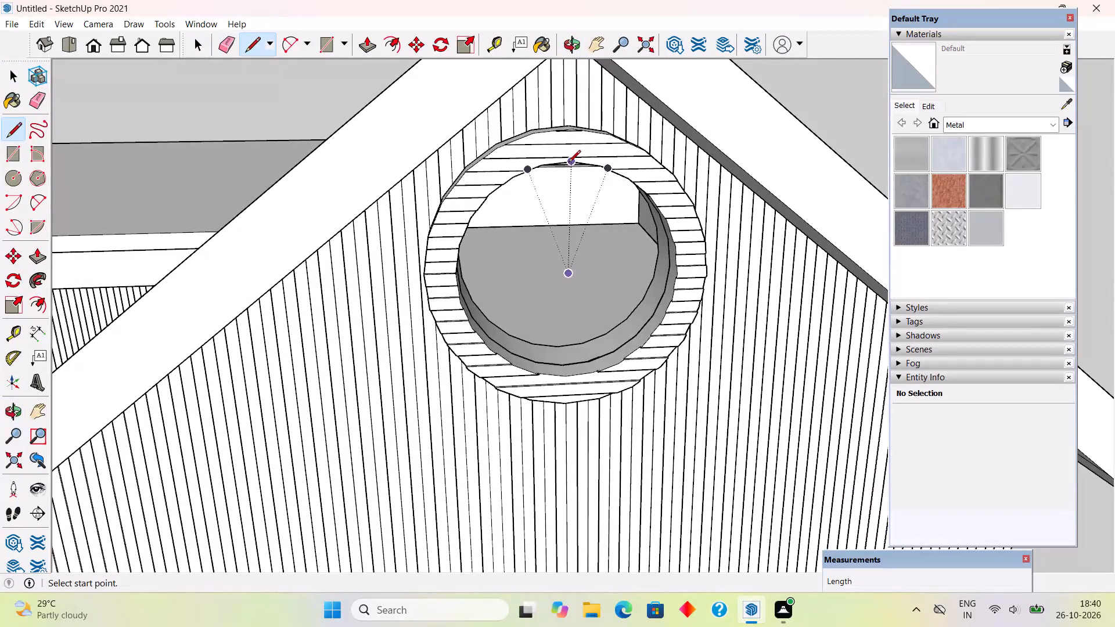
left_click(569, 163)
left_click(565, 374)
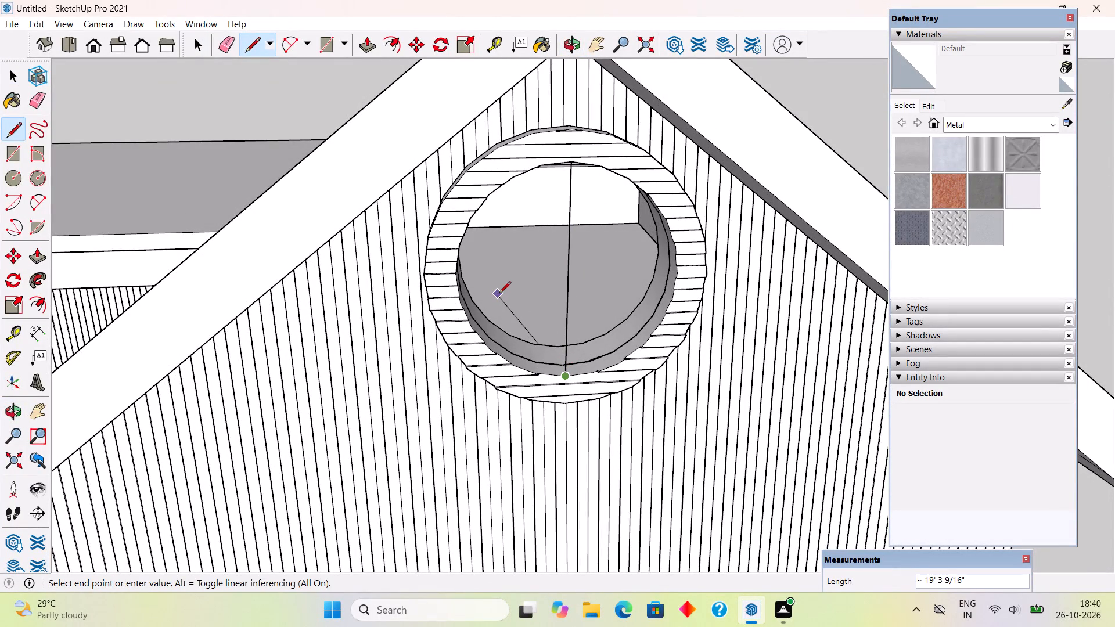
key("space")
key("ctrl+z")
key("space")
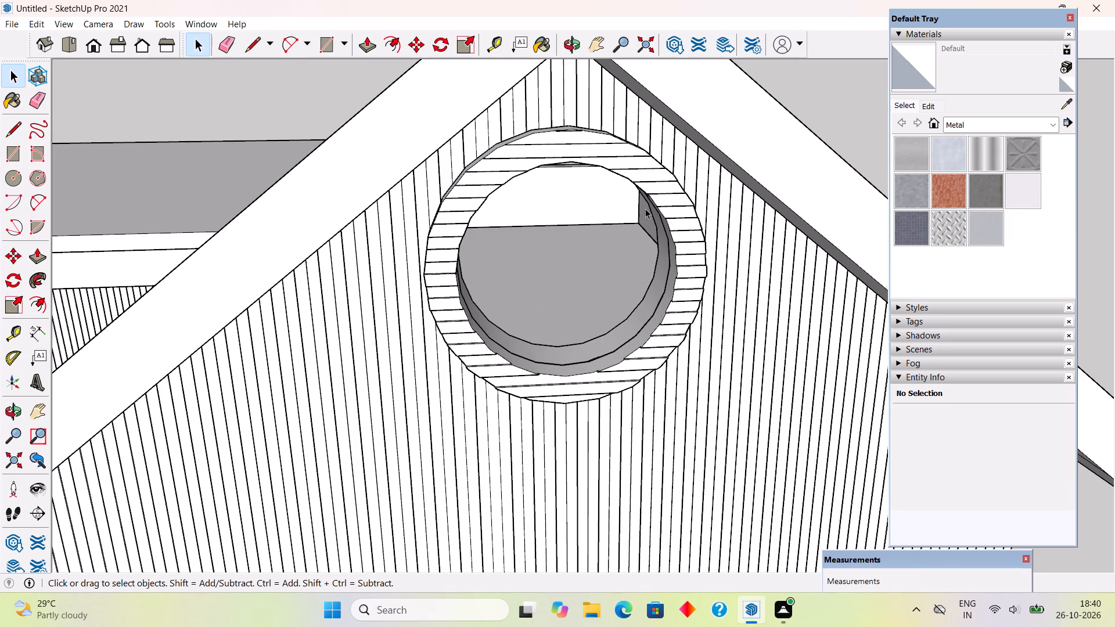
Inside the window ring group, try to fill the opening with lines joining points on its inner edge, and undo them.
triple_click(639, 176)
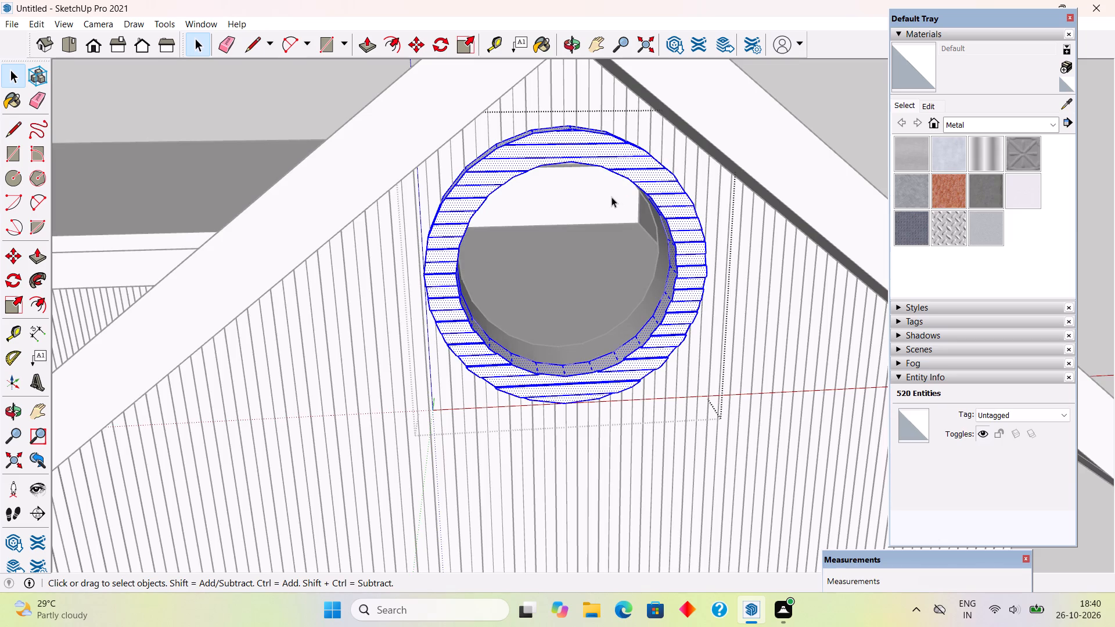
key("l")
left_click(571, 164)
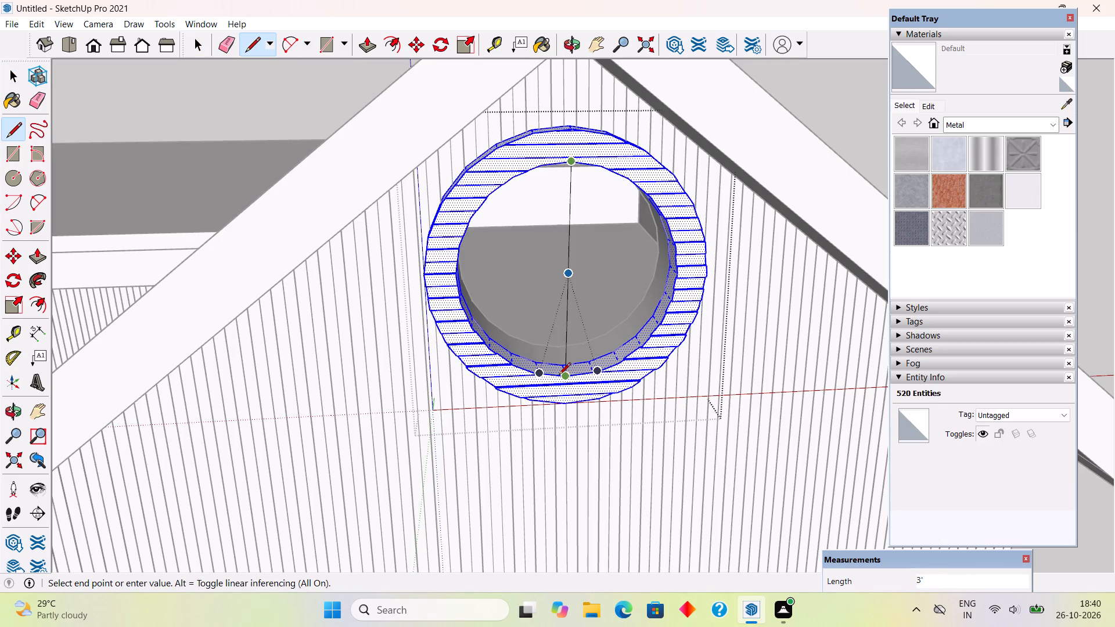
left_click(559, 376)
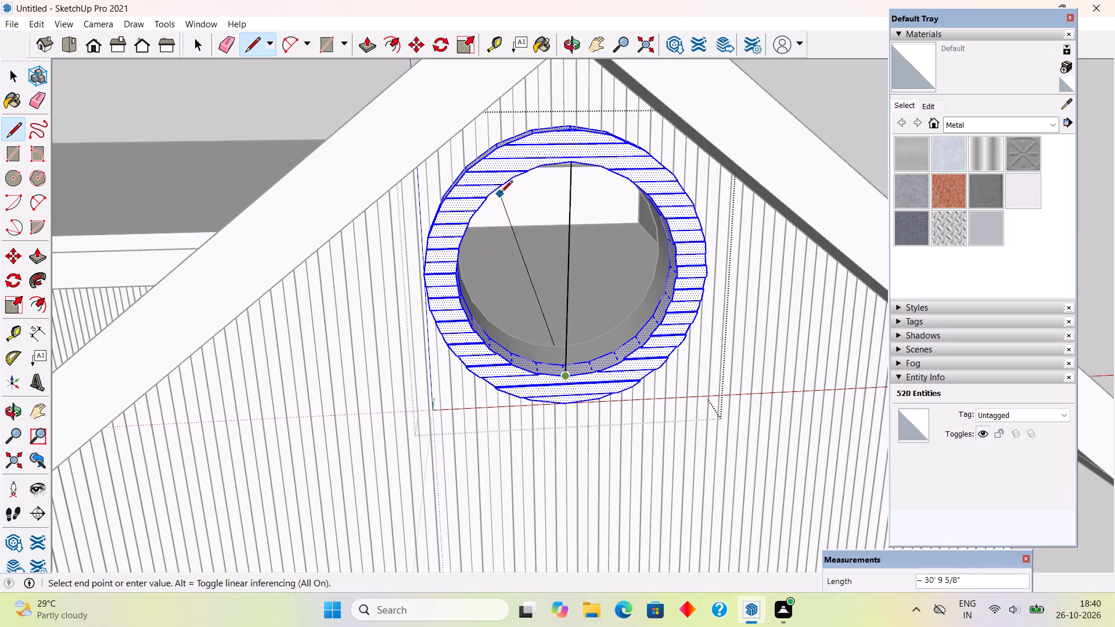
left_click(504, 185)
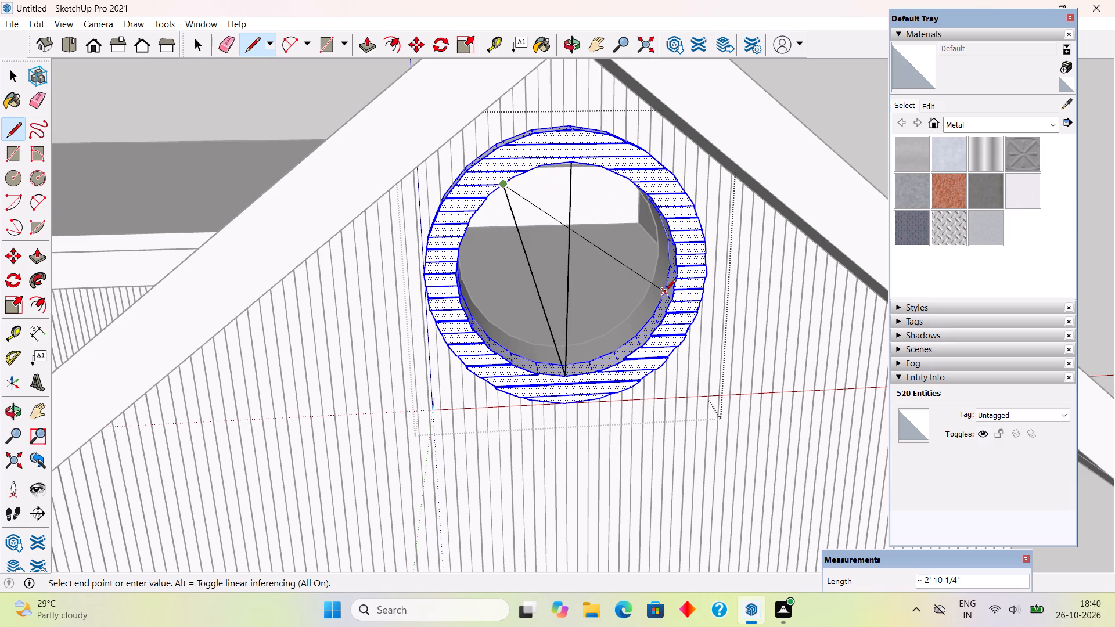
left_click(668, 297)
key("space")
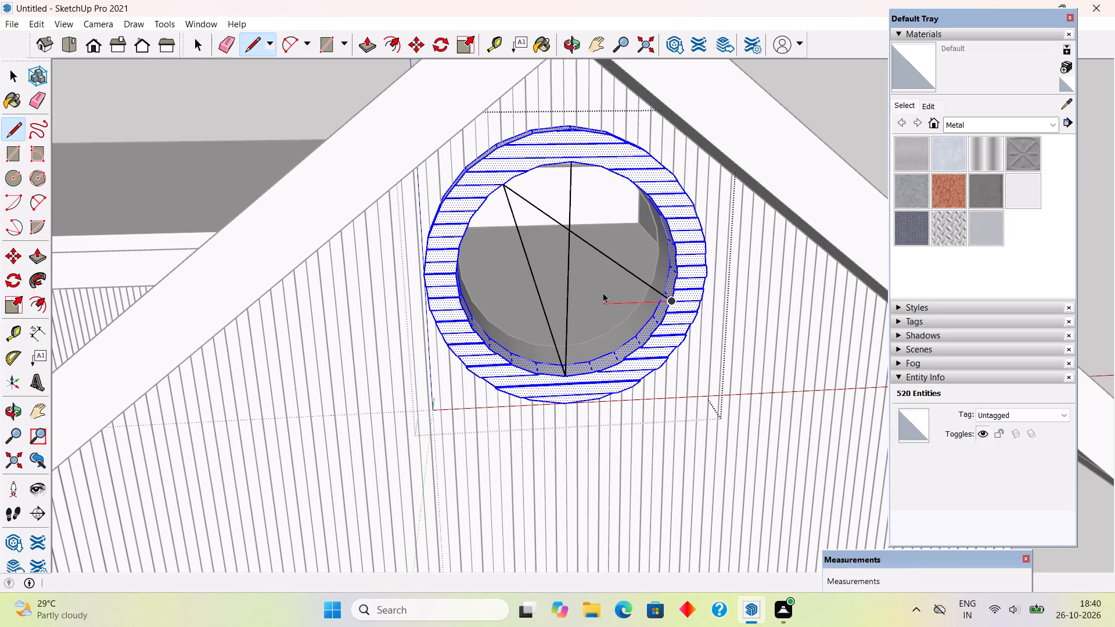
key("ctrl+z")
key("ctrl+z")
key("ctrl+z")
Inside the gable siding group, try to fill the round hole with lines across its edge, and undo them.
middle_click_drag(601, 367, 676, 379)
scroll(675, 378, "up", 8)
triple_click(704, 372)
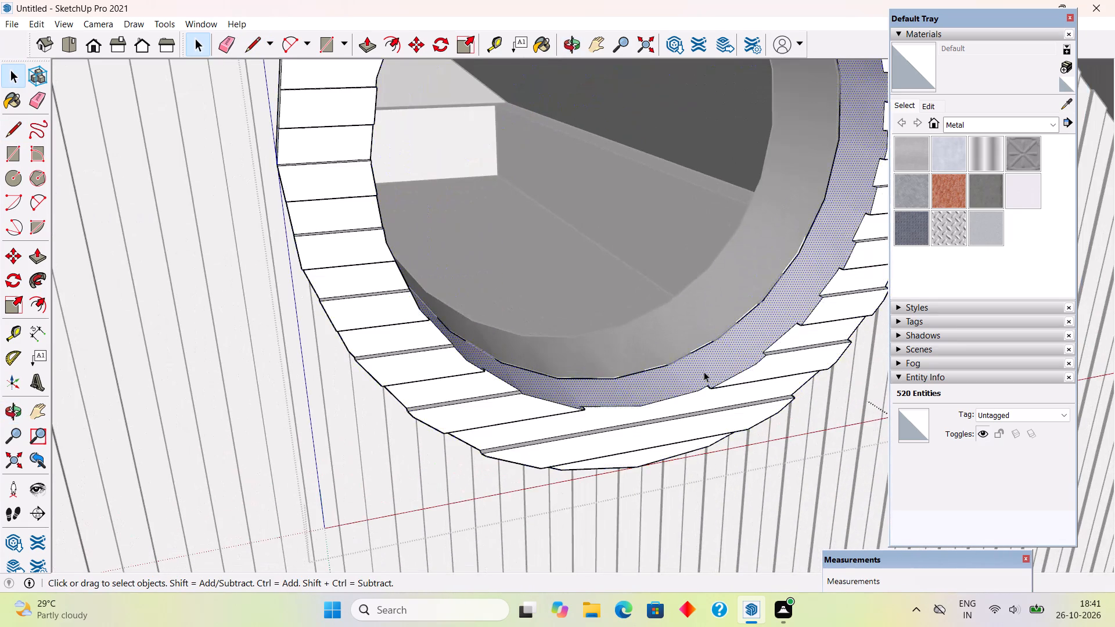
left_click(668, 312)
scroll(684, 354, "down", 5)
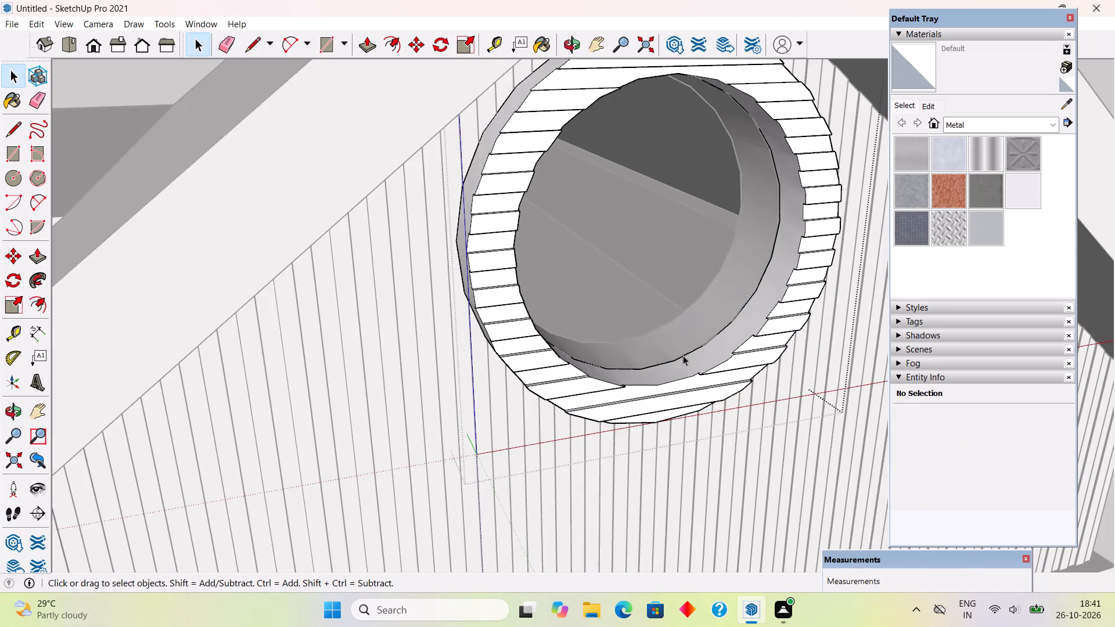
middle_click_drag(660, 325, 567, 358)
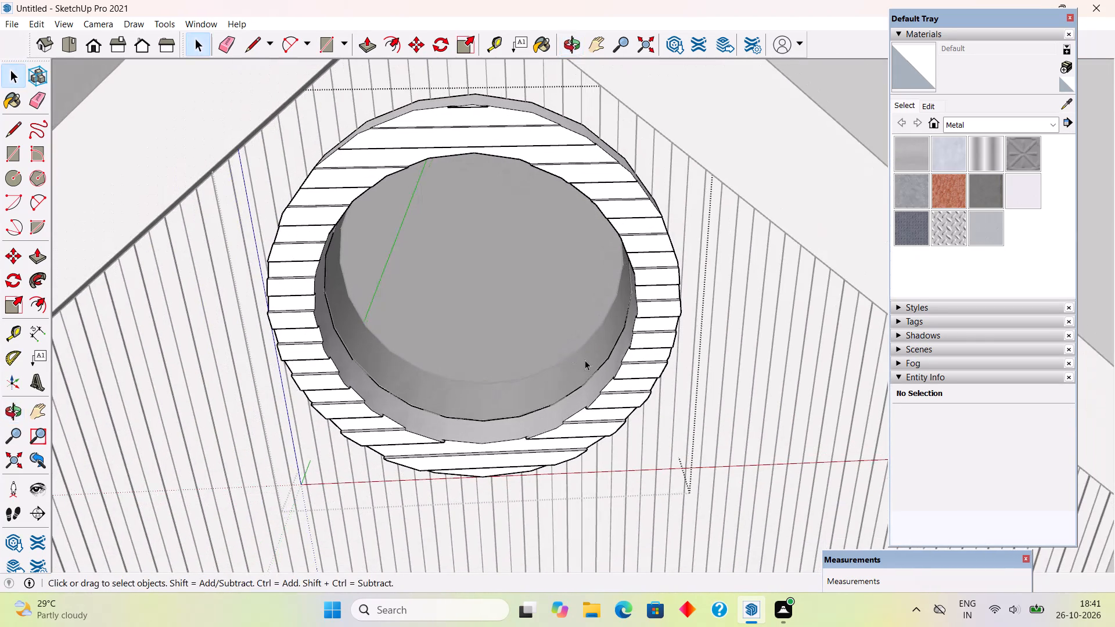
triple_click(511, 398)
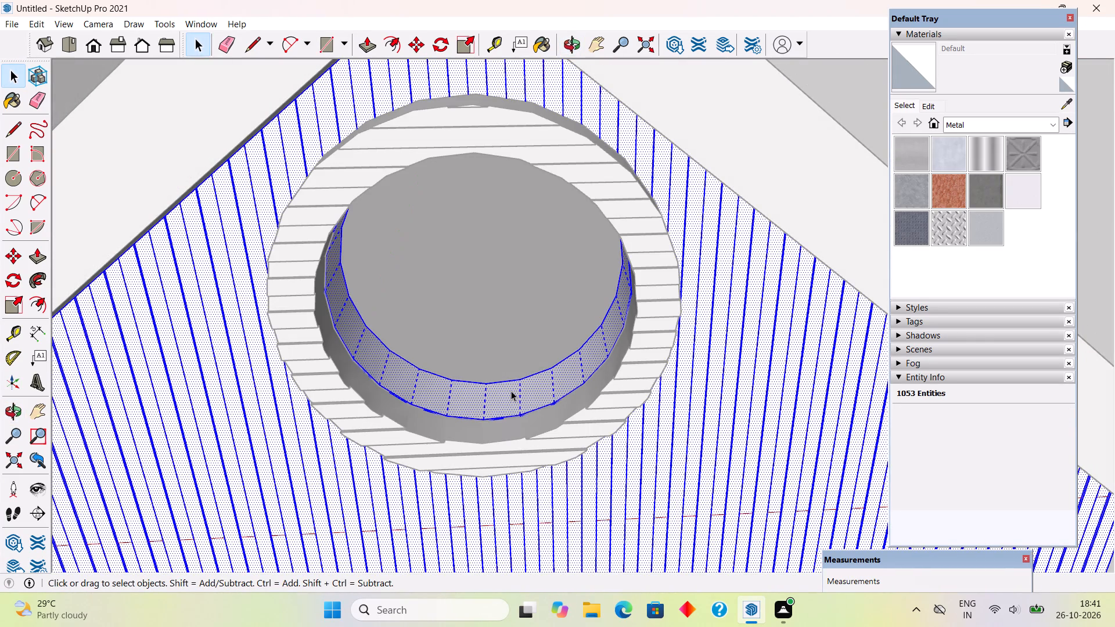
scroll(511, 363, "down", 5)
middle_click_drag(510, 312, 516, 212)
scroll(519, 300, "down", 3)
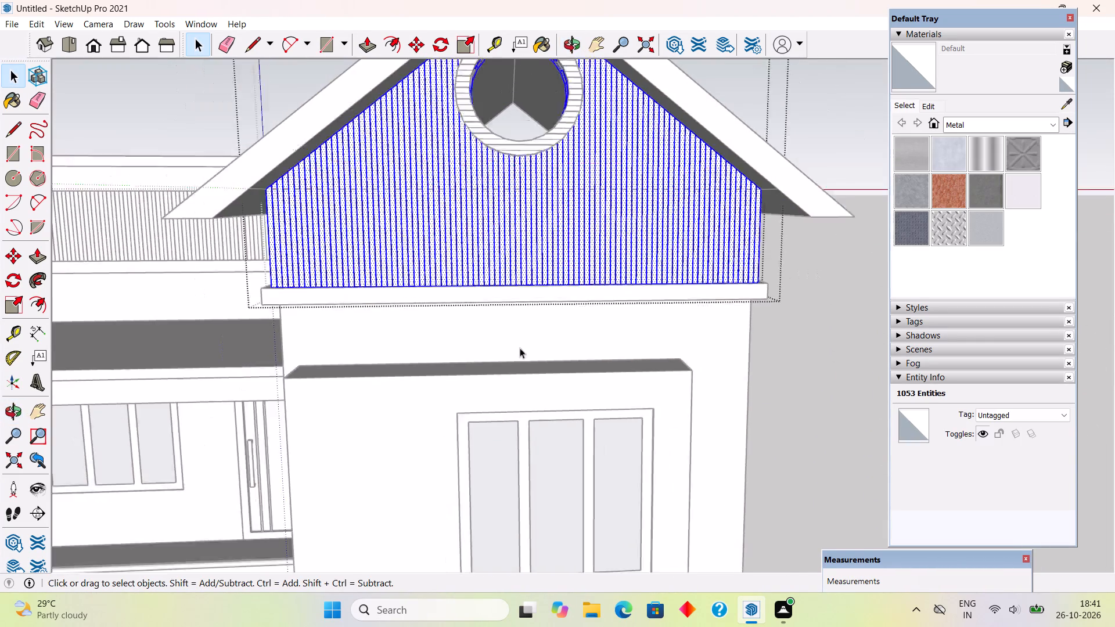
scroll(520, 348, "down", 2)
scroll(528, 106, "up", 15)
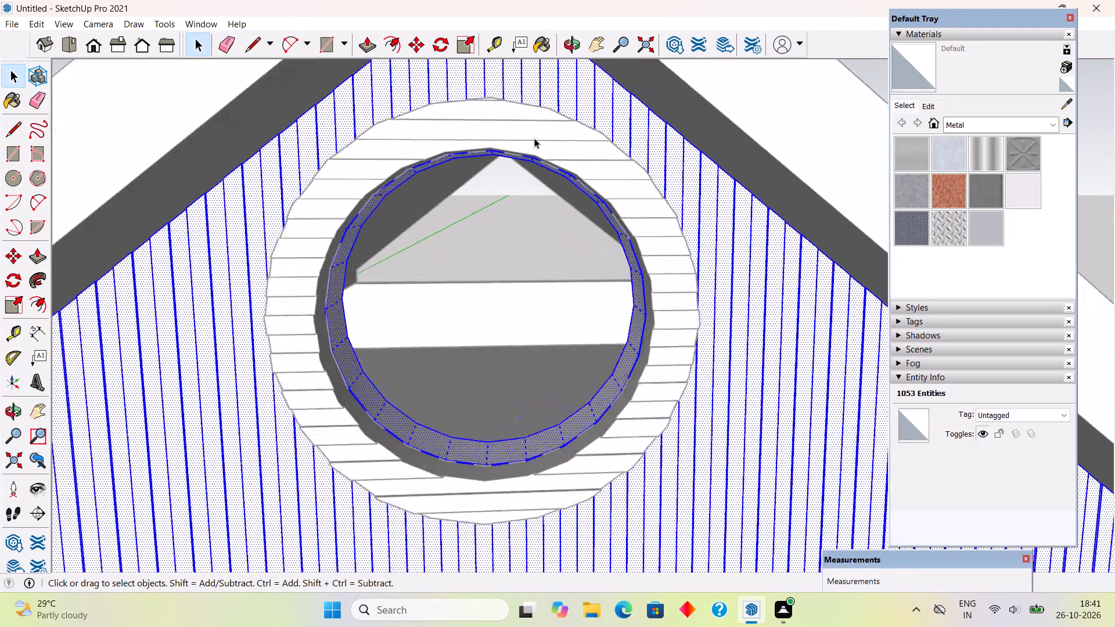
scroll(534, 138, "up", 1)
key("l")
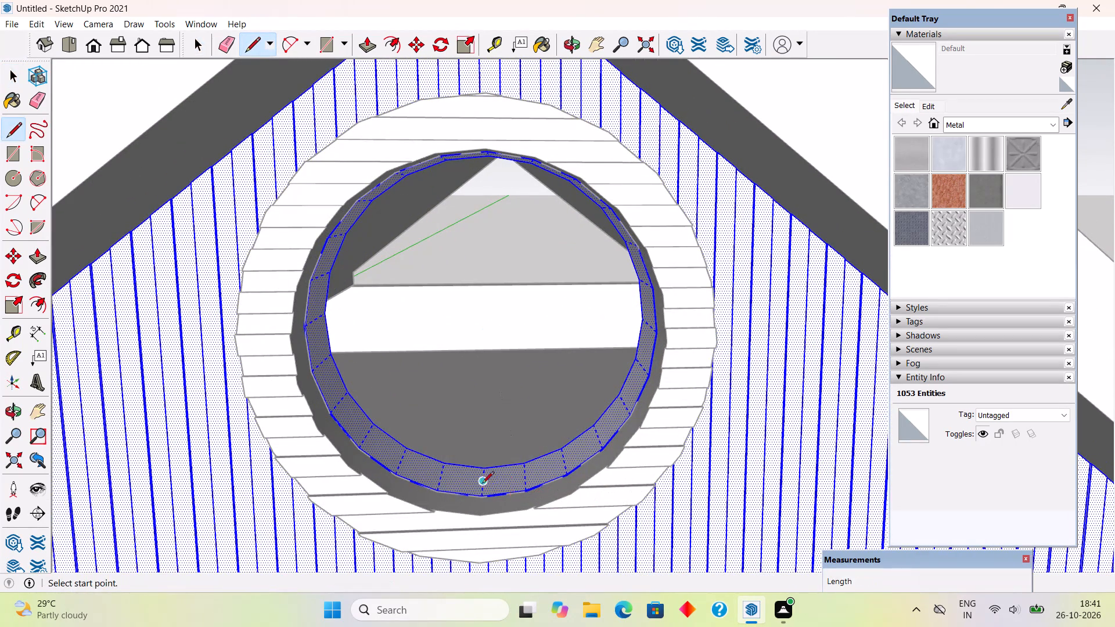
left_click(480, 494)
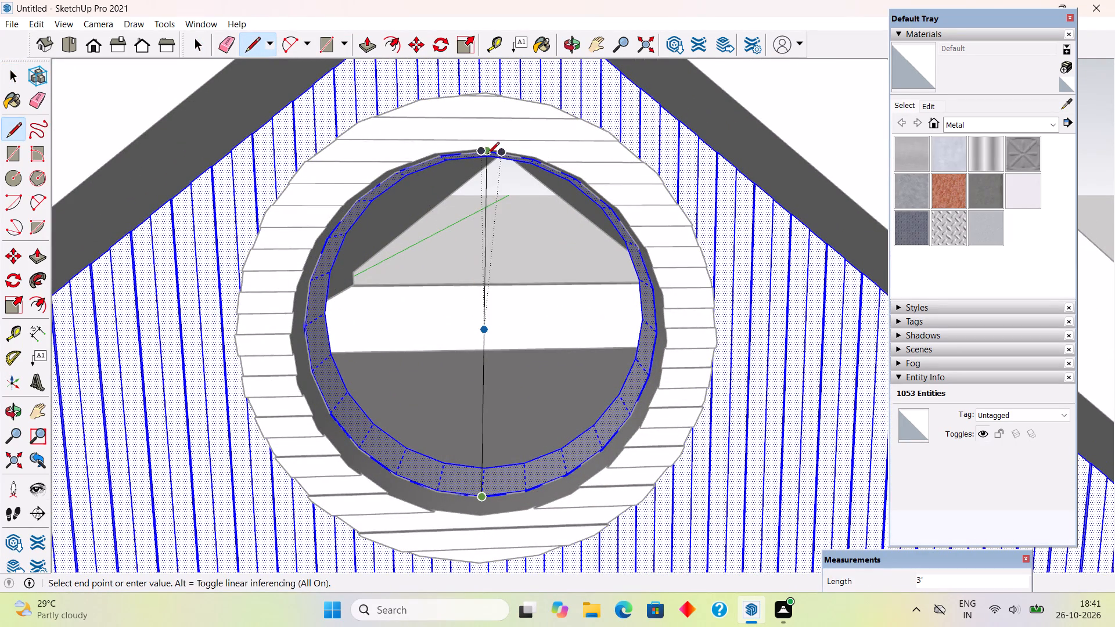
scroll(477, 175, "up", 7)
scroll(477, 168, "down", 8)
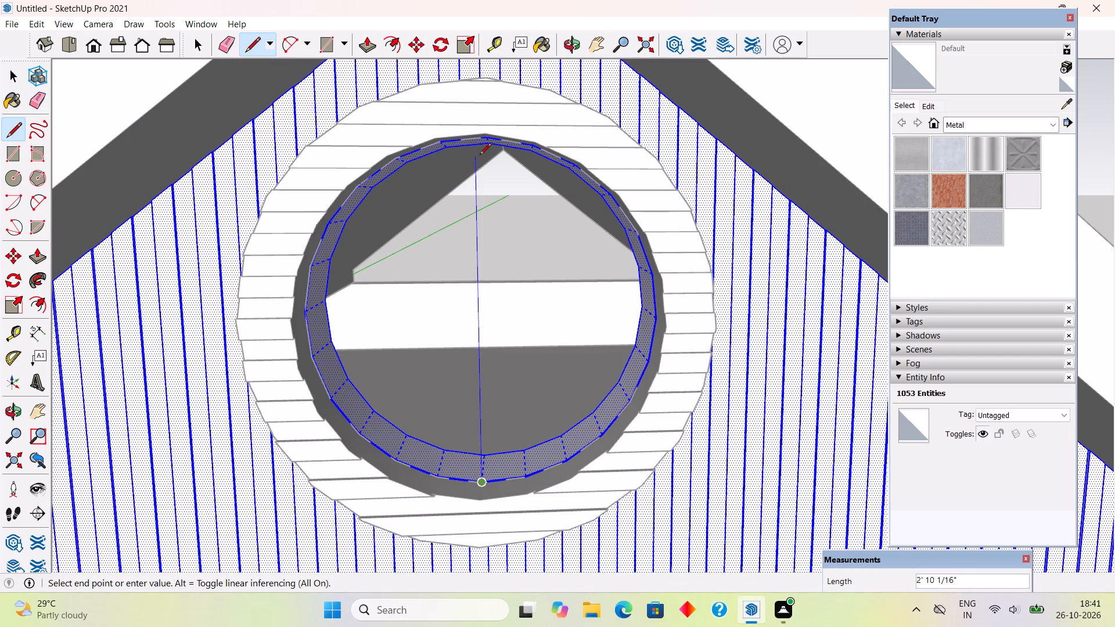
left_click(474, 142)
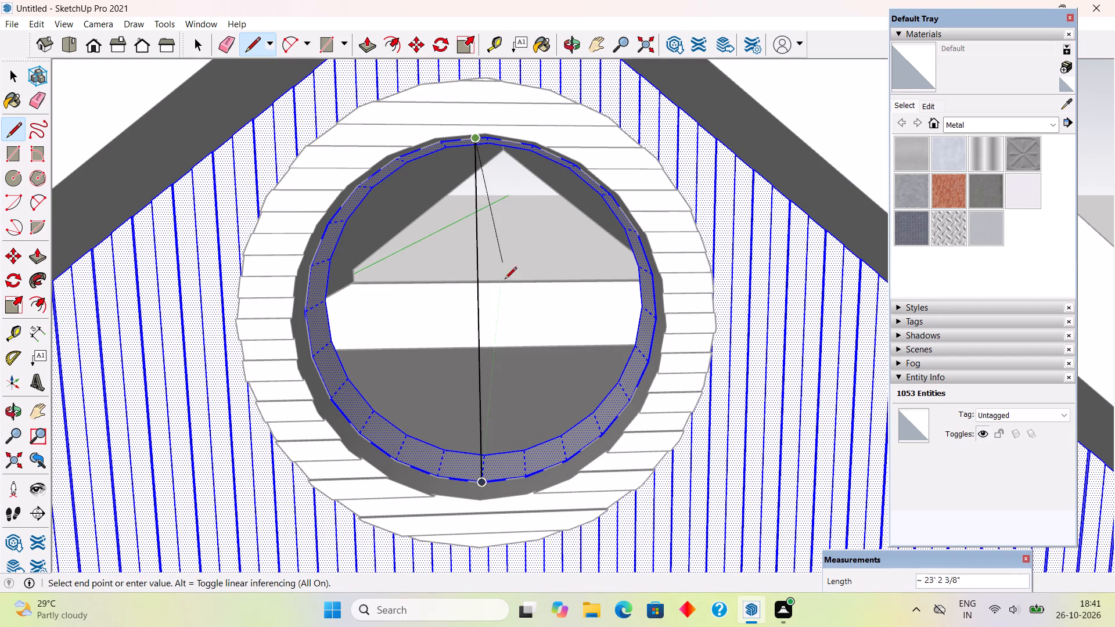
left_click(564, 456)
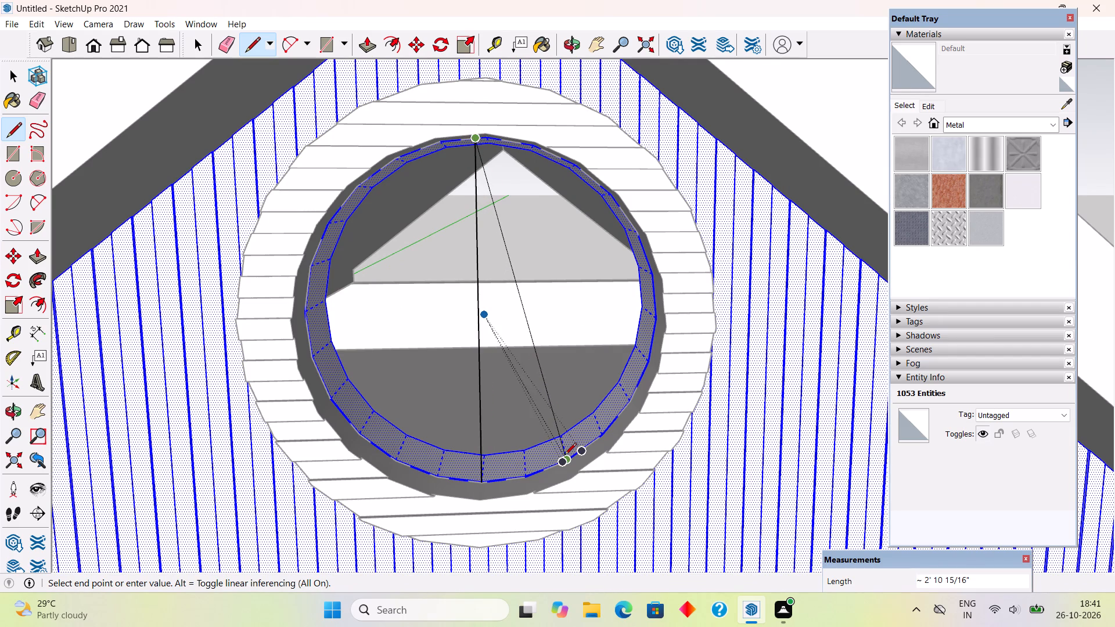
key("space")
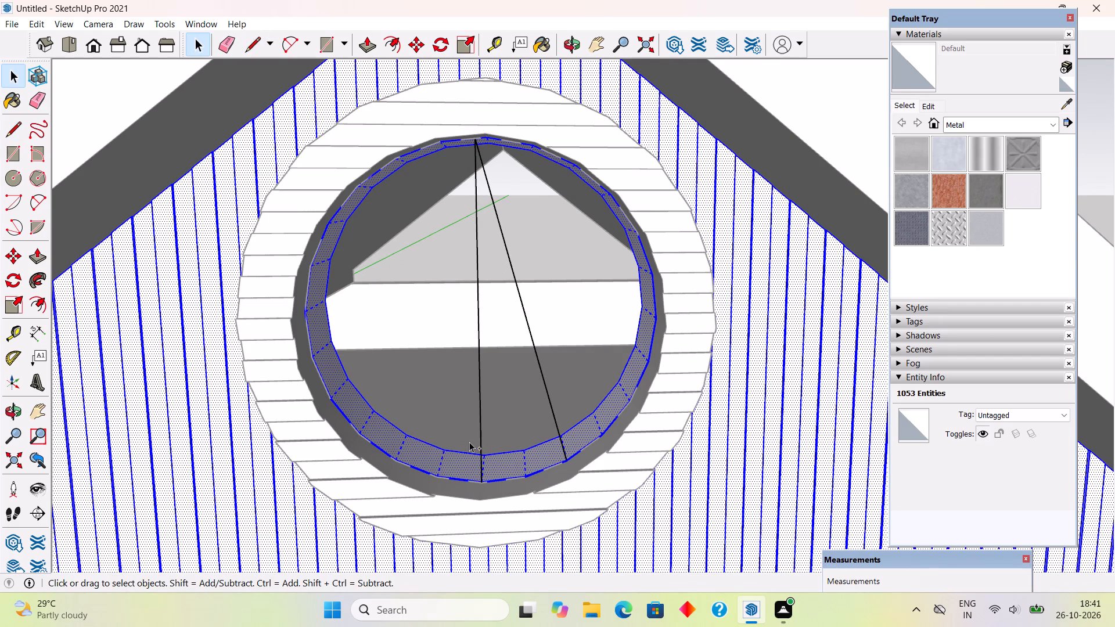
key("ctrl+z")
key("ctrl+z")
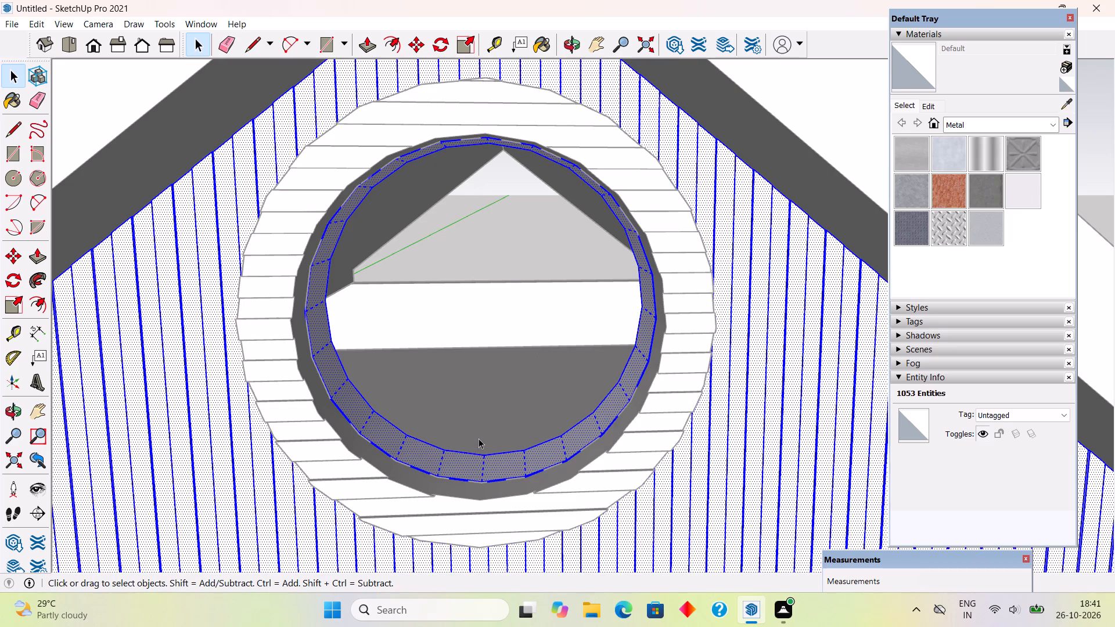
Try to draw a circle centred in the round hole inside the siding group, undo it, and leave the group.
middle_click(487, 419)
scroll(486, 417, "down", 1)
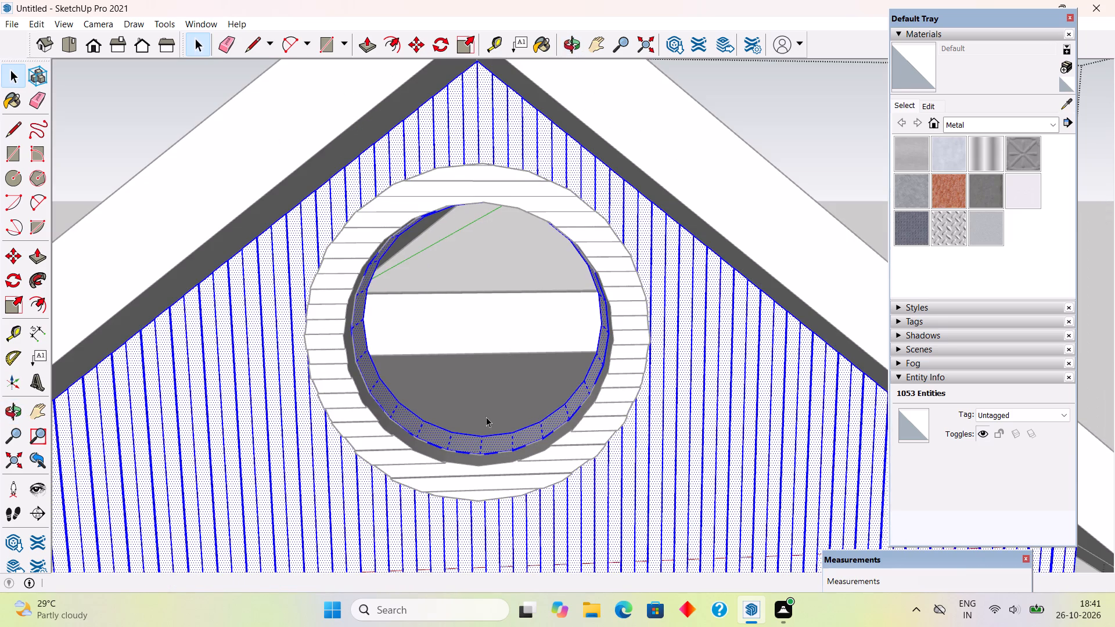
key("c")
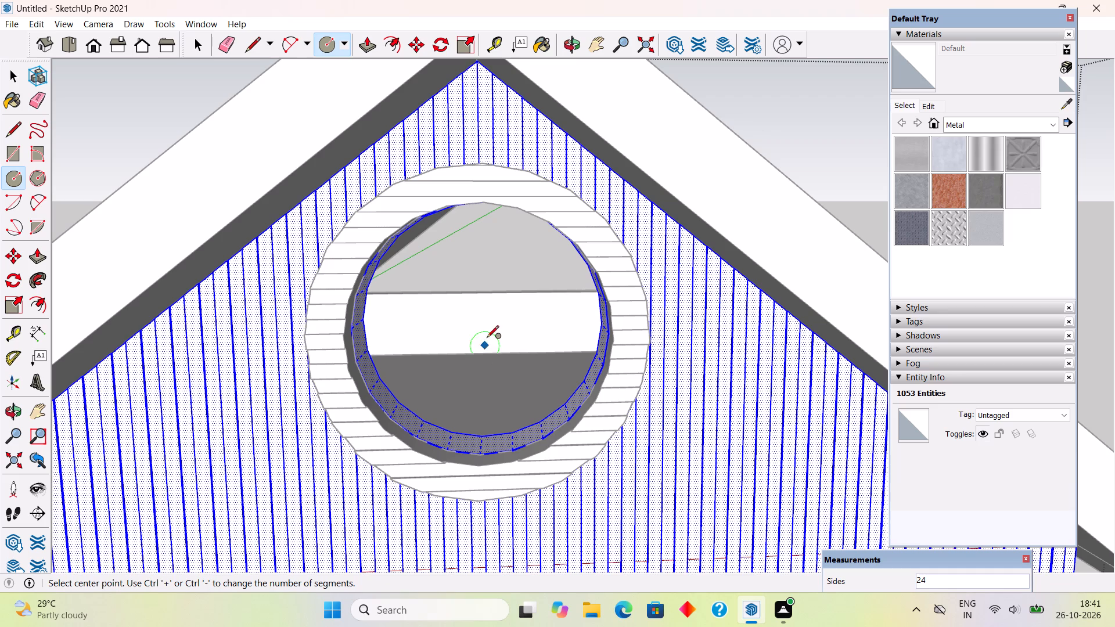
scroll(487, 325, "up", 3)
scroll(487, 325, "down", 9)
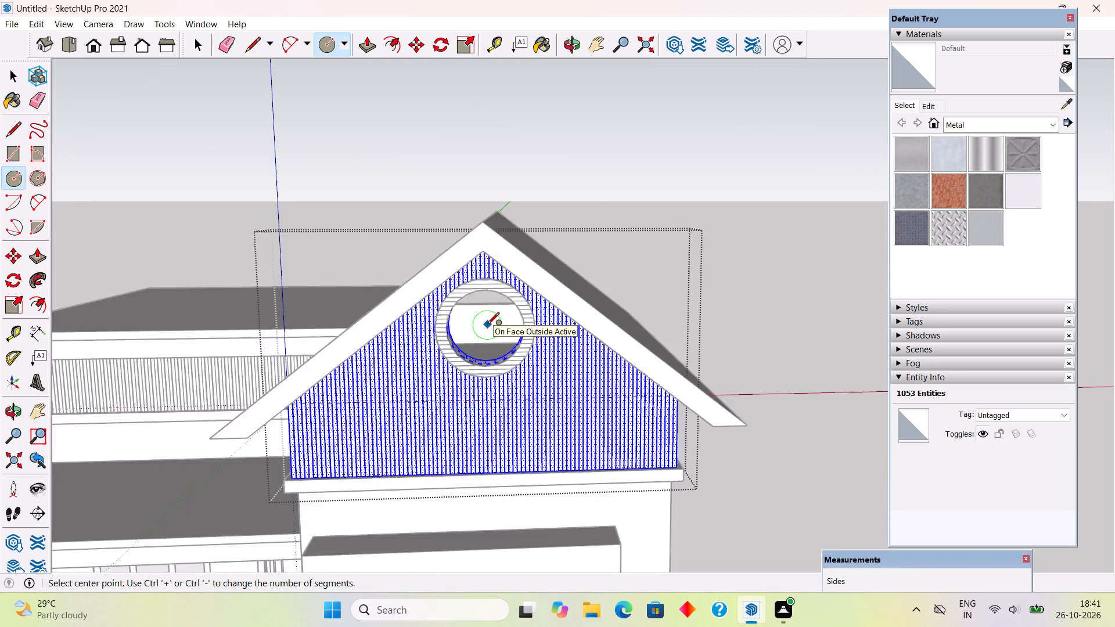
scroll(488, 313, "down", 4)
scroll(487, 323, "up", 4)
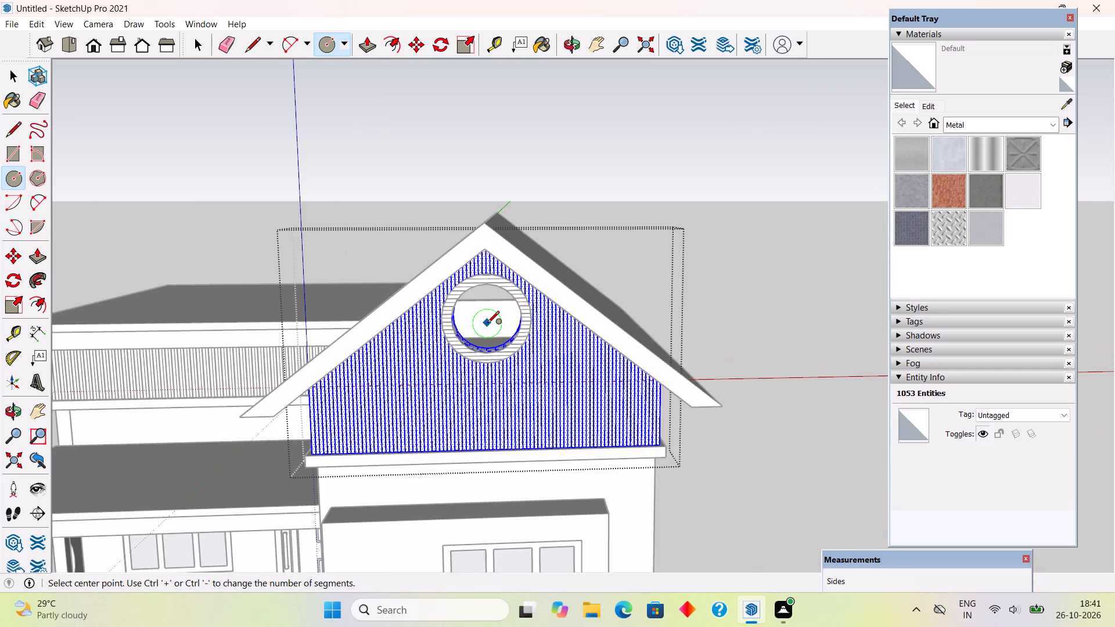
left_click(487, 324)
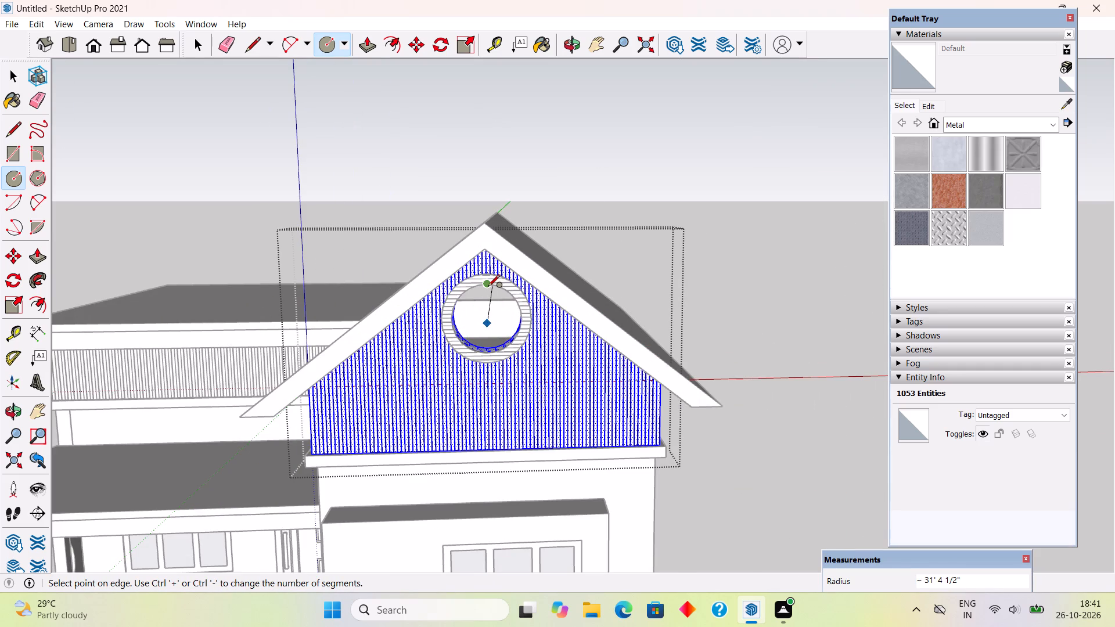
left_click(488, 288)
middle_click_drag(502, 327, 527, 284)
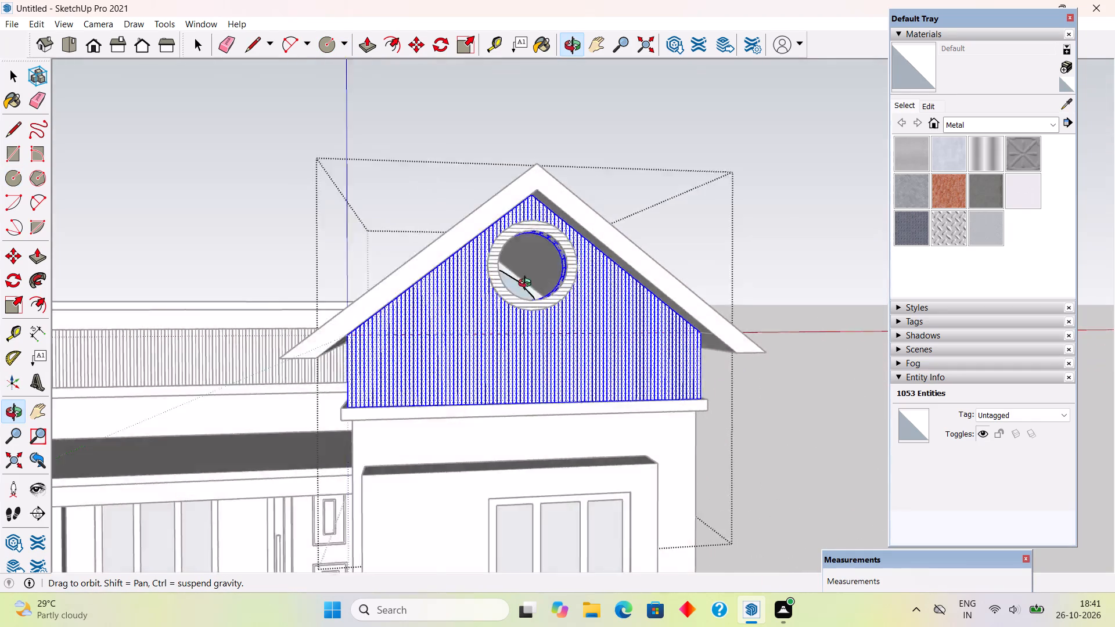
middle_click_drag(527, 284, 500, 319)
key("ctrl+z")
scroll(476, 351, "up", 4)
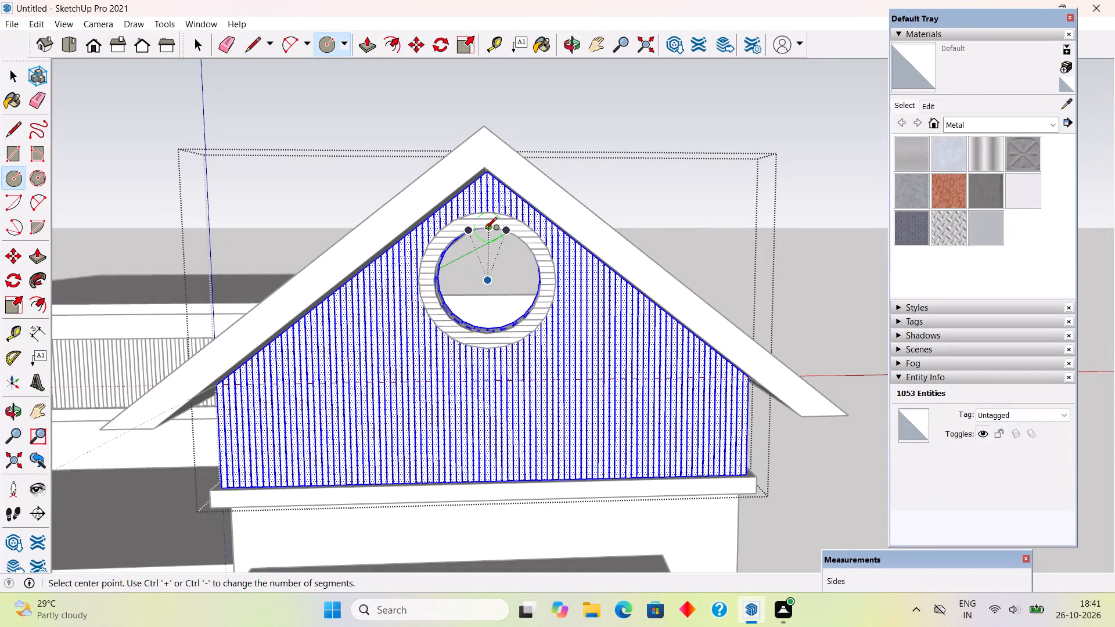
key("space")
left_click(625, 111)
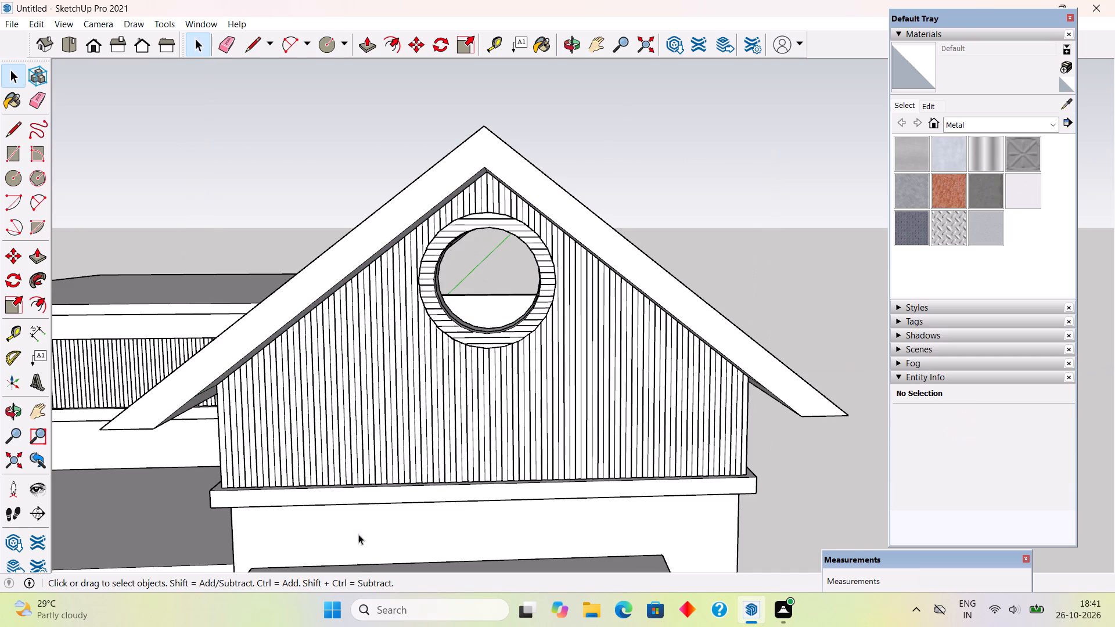
Inside the gable roof group, extend the rear end face outward by 1'.
scroll(342, 492, "down", 4)
scroll(451, 415, "down", 9)
middle_click_drag(461, 383, 0, 340)
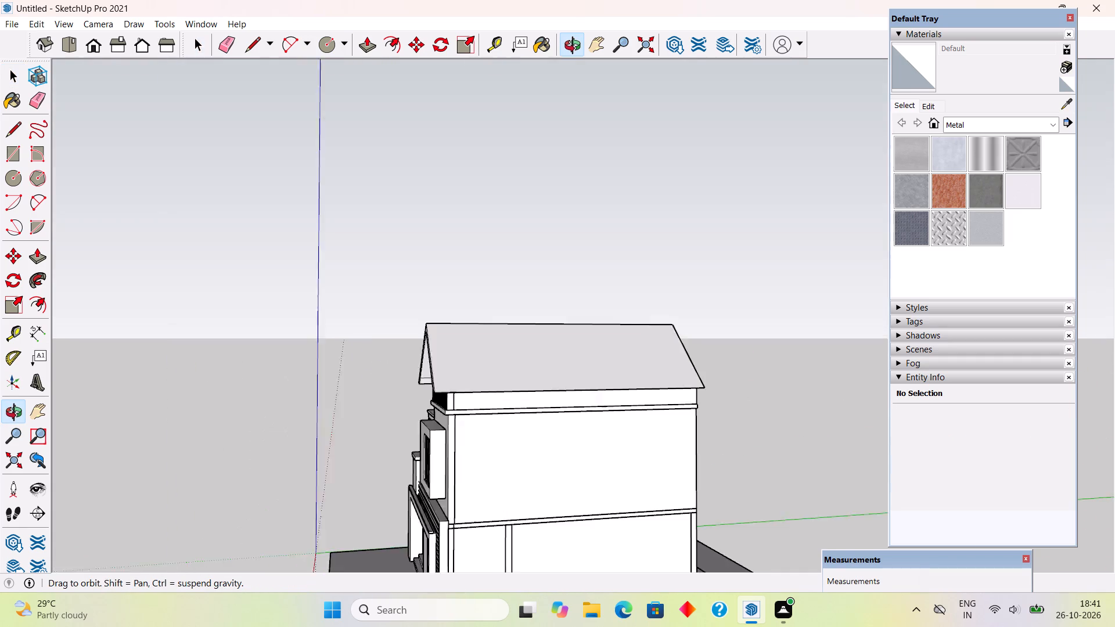
middle_click_drag(0, 340, 73, 367)
middle_click_drag(492, 341, 100, 389)
middle_click_drag(623, 384, 376, 376)
scroll(490, 342, "up", 3)
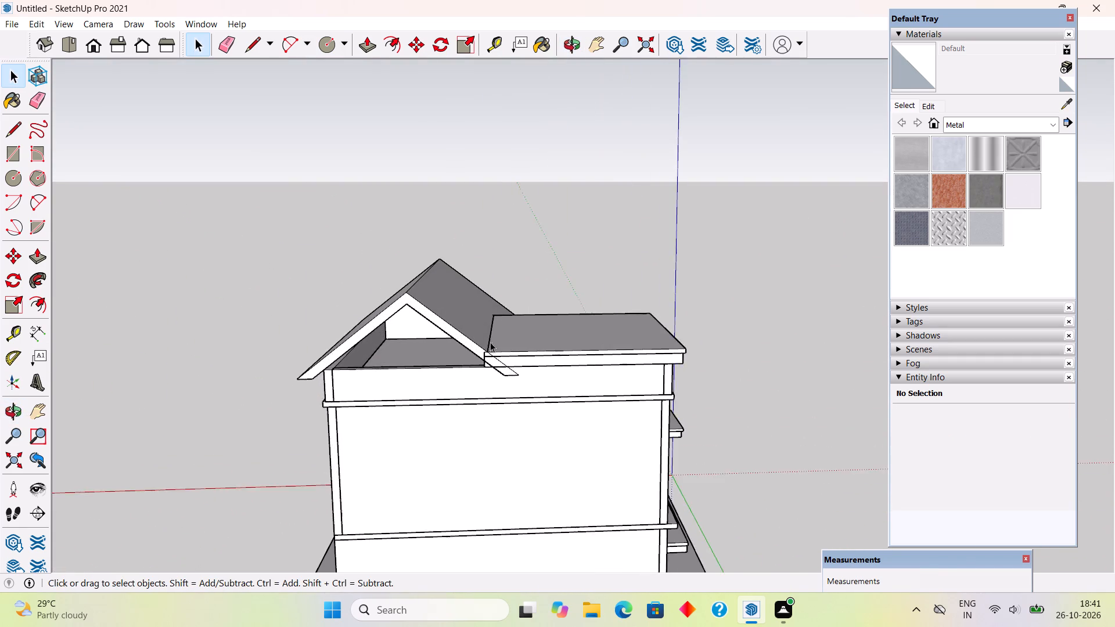
scroll(490, 342, "up", 10)
middle_click_drag(498, 372, 607, 371)
scroll(611, 370, "up", 1)
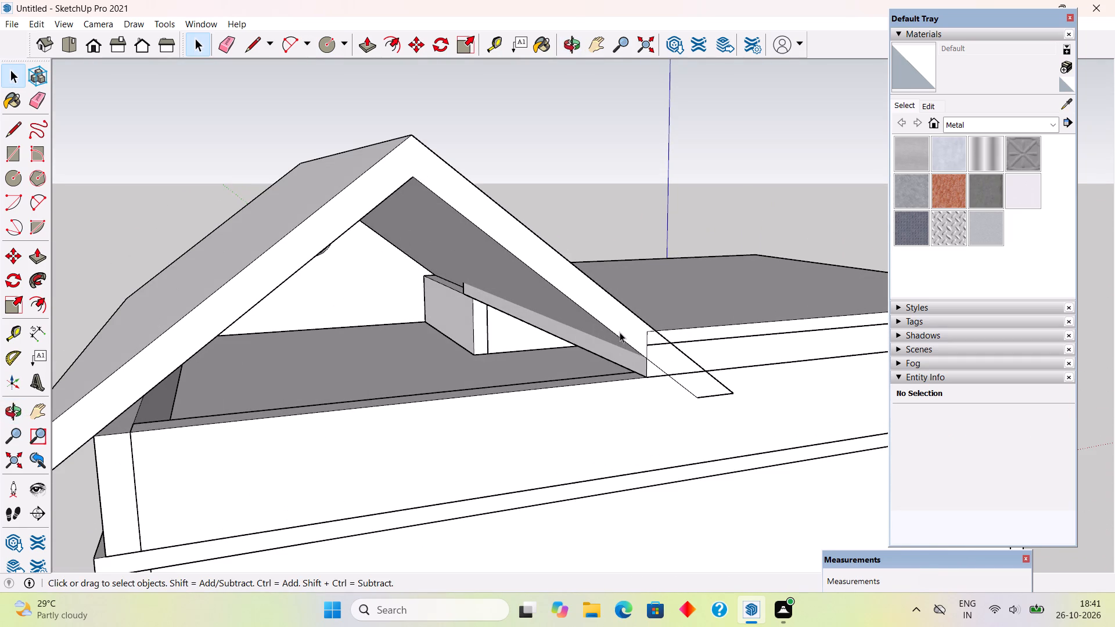
triple_click(620, 326)
key("p")
left_click(620, 326)
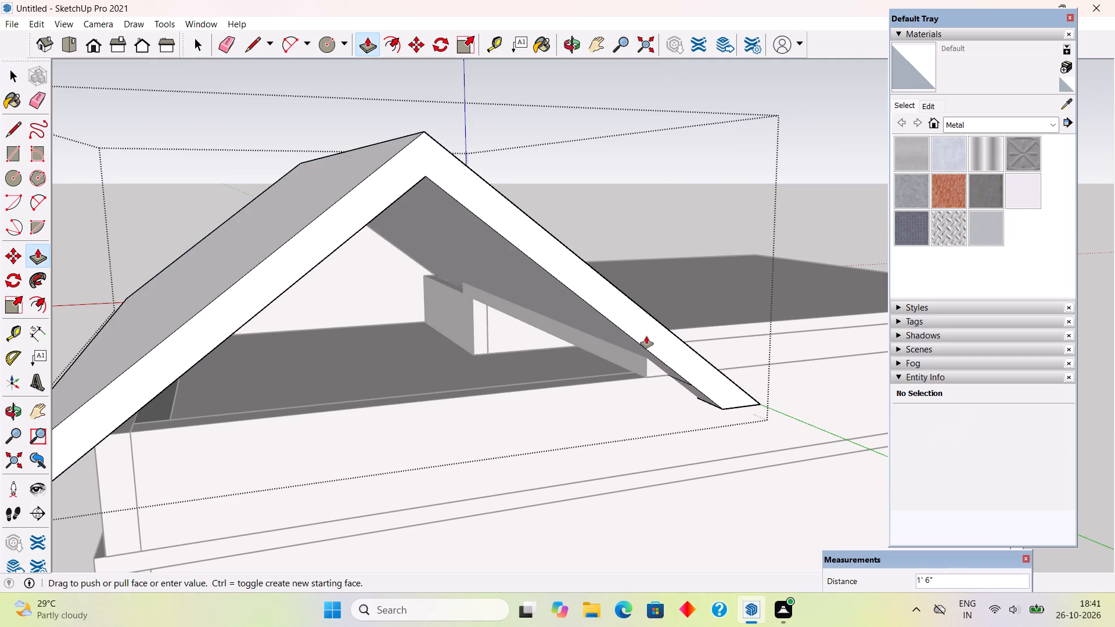
type("1'")
key("Return")
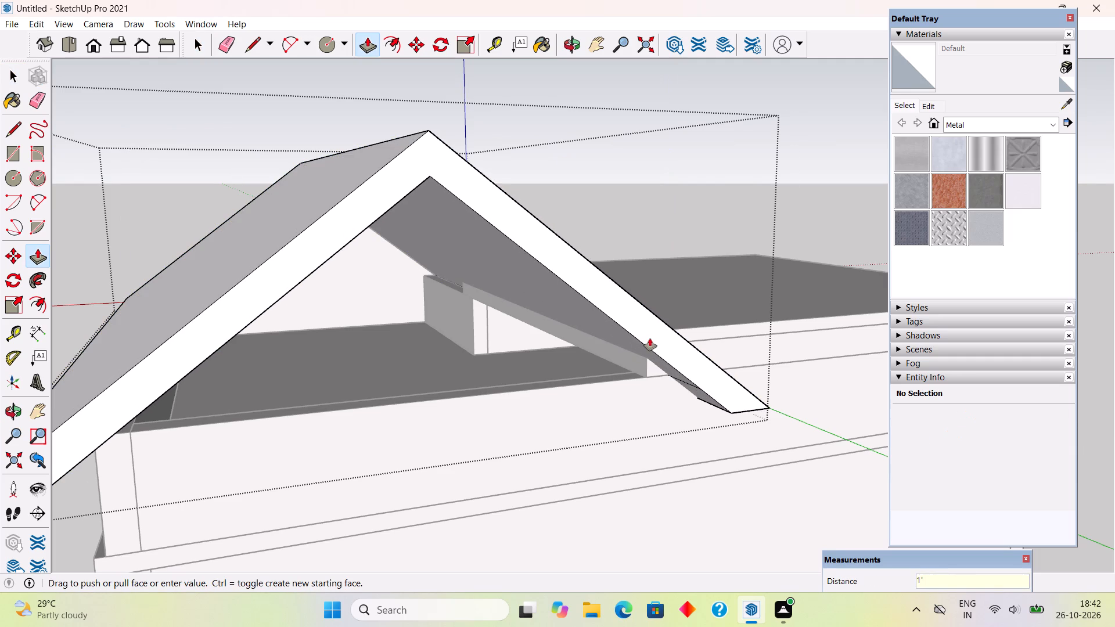
key("space")
scroll(649, 339, "down", 10)
left_click(321, 208)
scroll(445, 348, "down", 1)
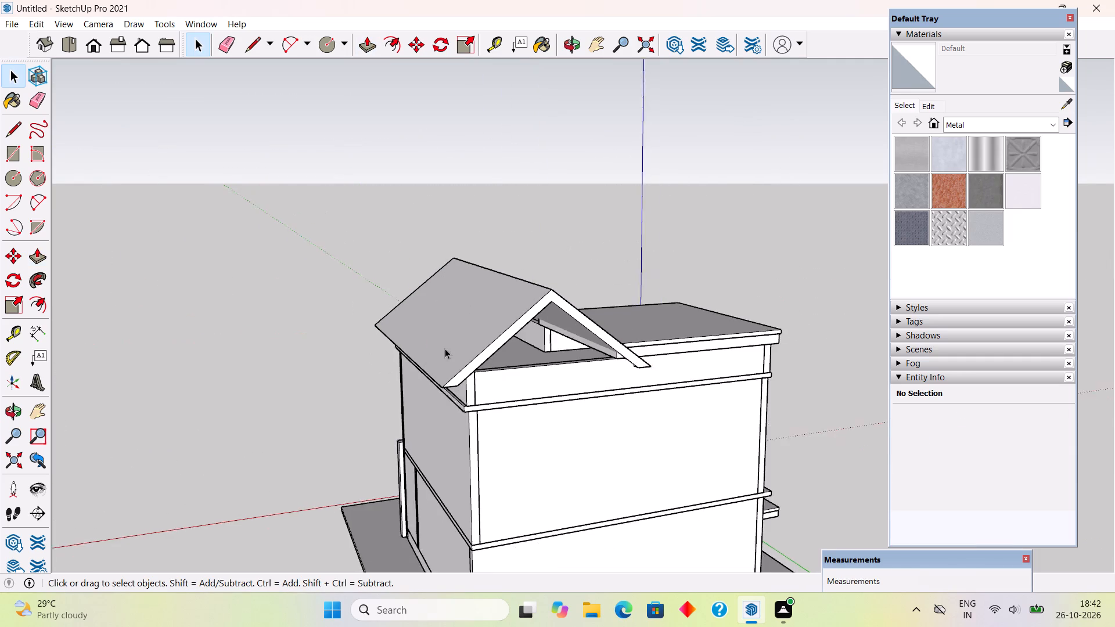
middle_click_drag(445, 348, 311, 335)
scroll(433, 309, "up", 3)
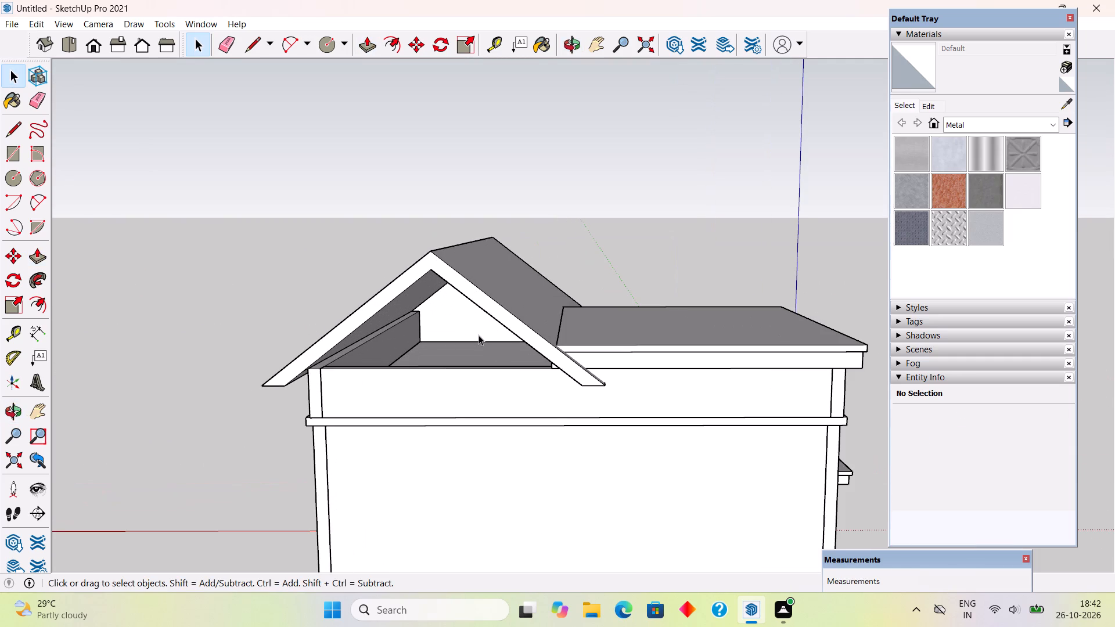
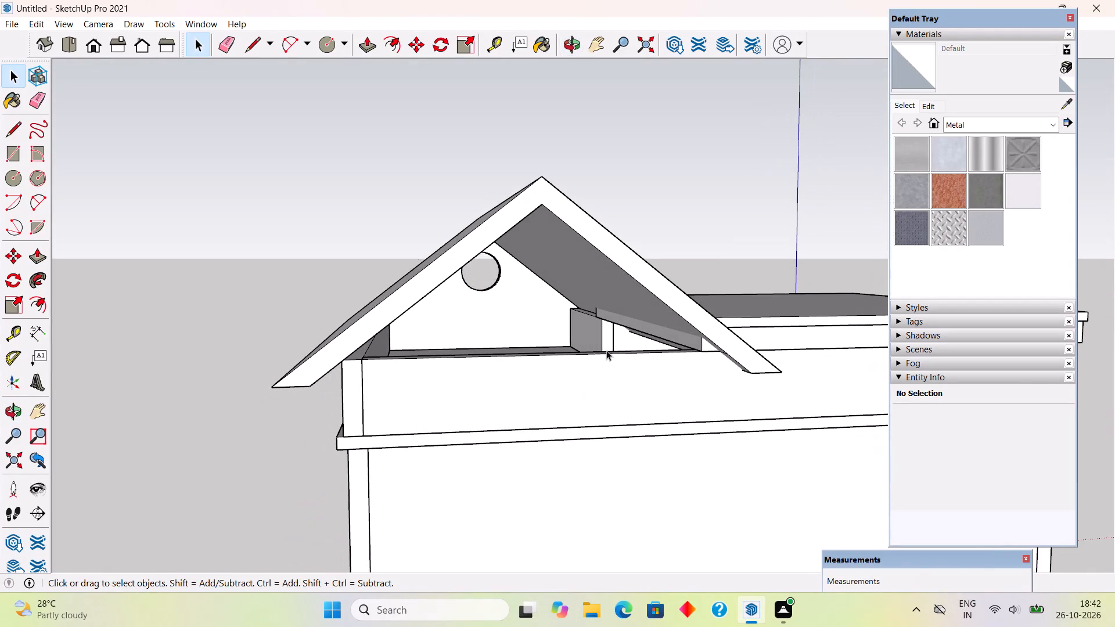
Undo the 1' extension of the gable roof's rear end face and leave the roof group.
middle_click_drag(578, 336, 523, 337)
middle_click_drag(586, 374, 646, 398)
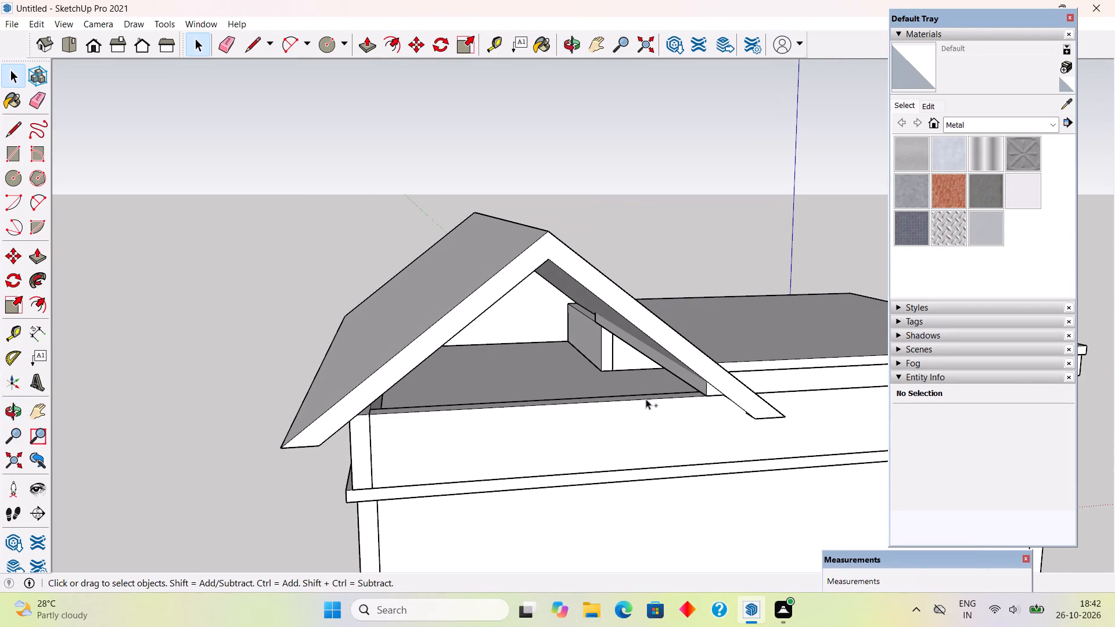
key("ctrl+z")
key("ctrl+z")
left_click(725, 183)
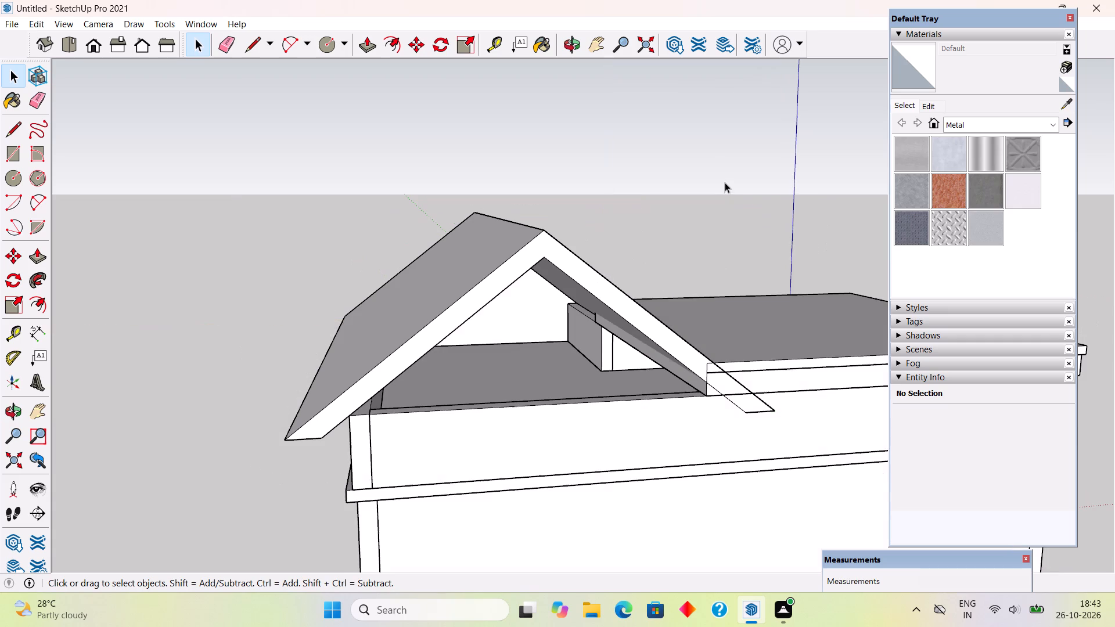
Draw a triangular face closing the rear gable, from wall corner to wall corner 15' 4" and up to the underside of the ridge.
scroll(637, 472, "up", 1)
middle_click_drag(632, 466, 630, 451)
key("l")
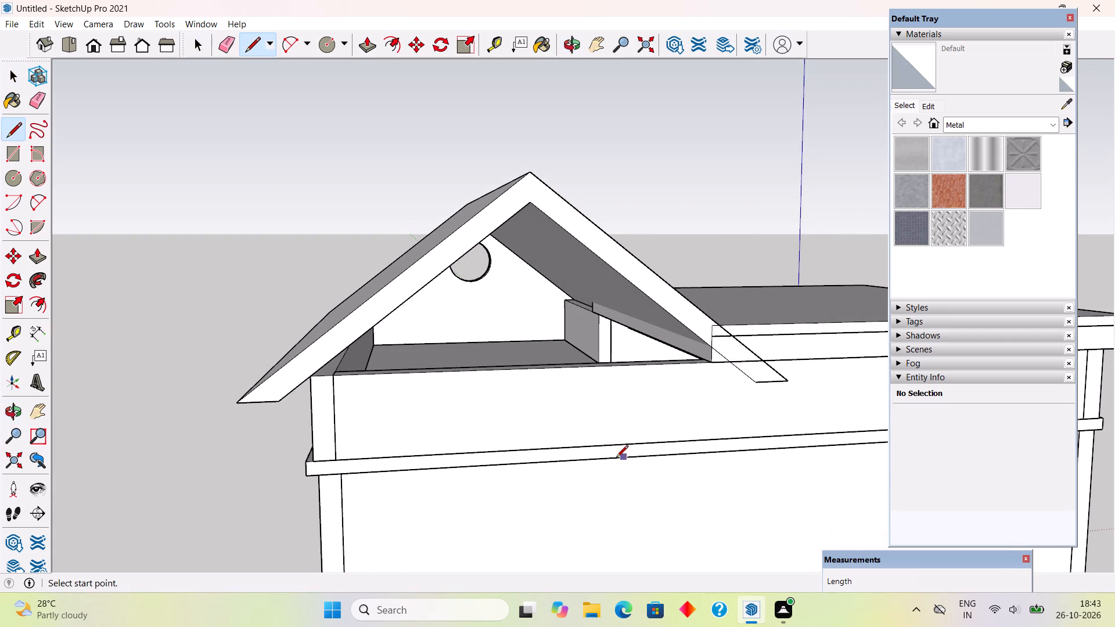
left_click(312, 379)
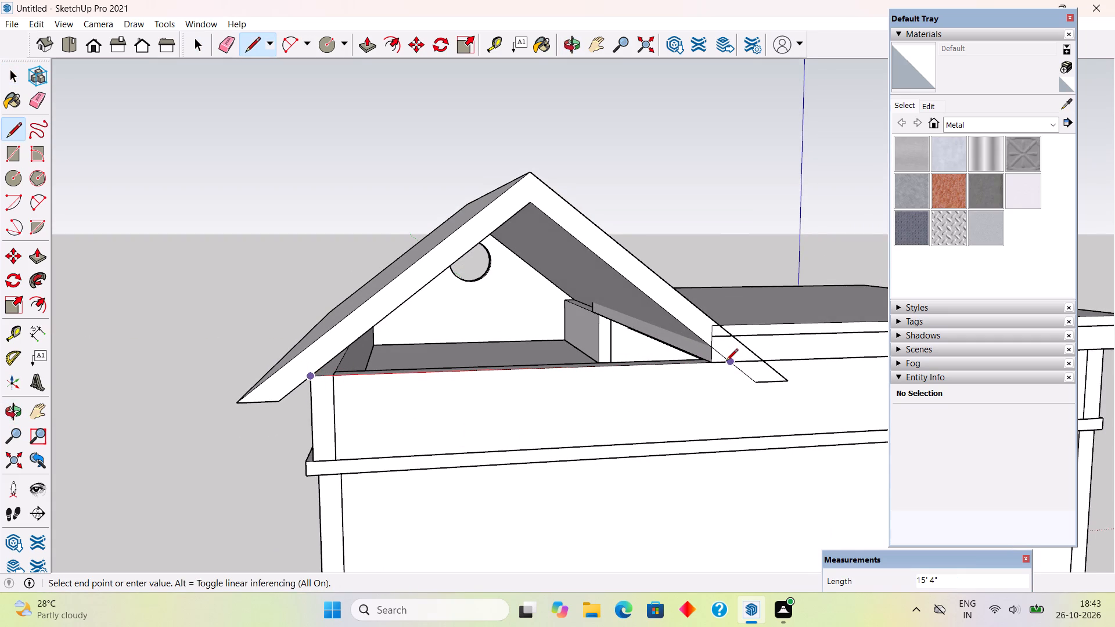
left_click(726, 362)
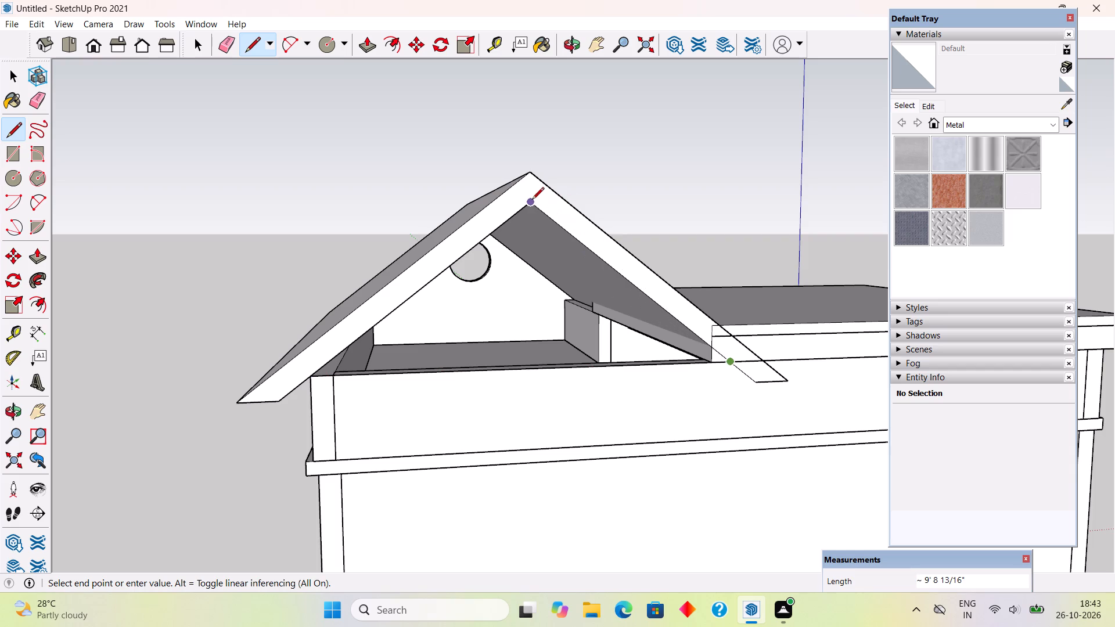
left_click(532, 200)
left_click(310, 373)
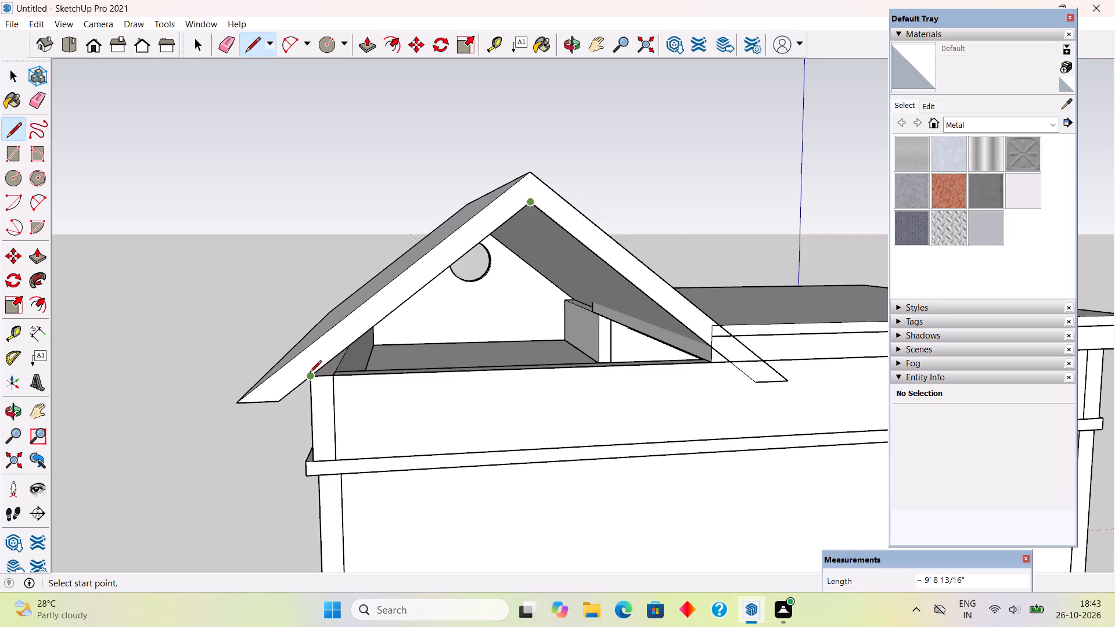
key("space")
Hide the gable roof group.
middle_click_drag(362, 398, 712, 391)
left_click(628, 347)
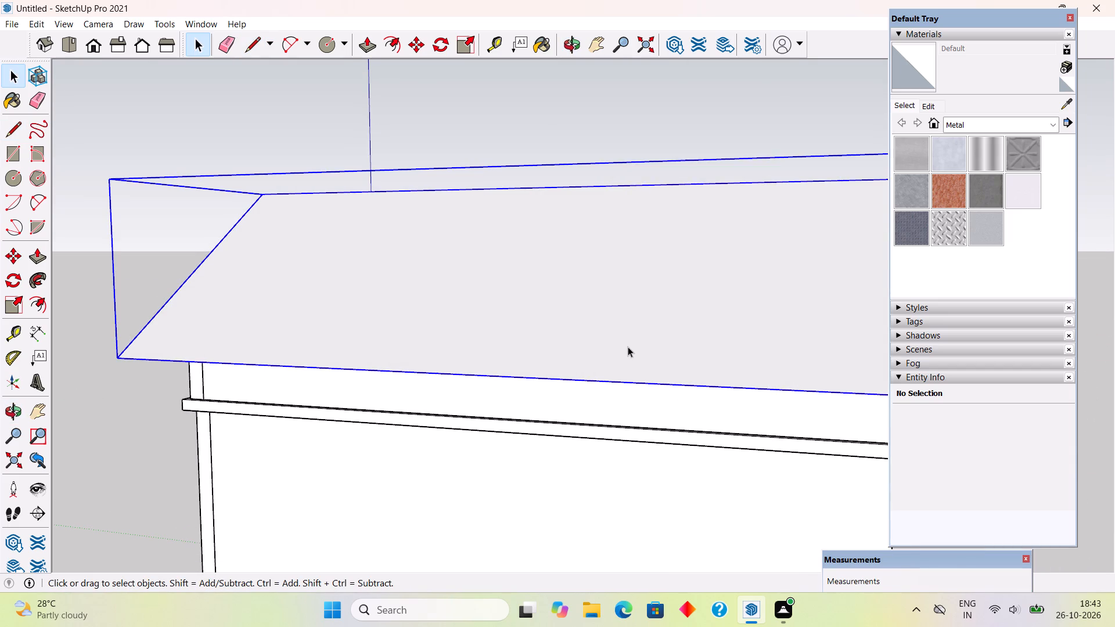
right_click(628, 347)
left_click(661, 138)
Push/Pull the rear gable triangle 9" inward to give the wall its thickness.
scroll(473, 319, "down", 5)
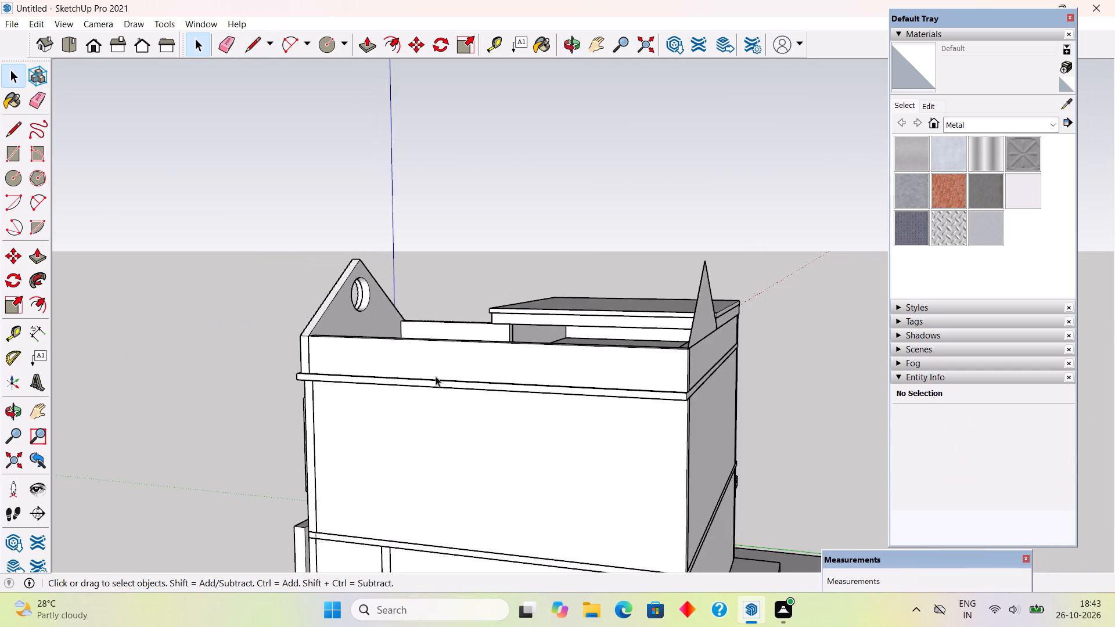
middle_click_drag(455, 395, 638, 437)
scroll(633, 428, "down", 7)
scroll(762, 342, "up", 10)
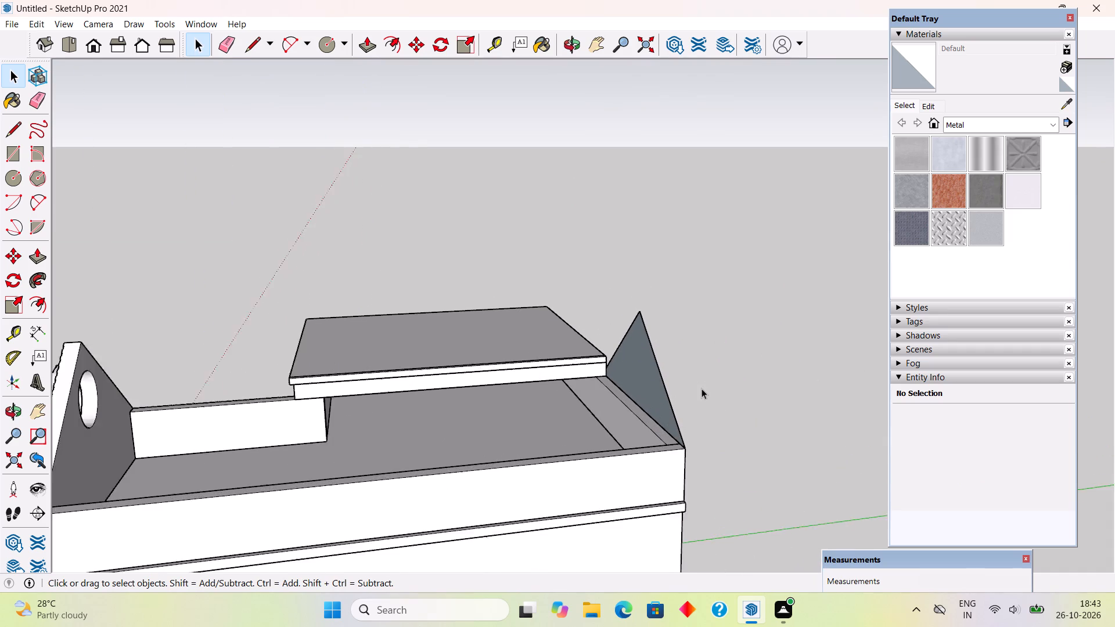
scroll(702, 388, "up", 1)
key("p")
left_click(653, 394)
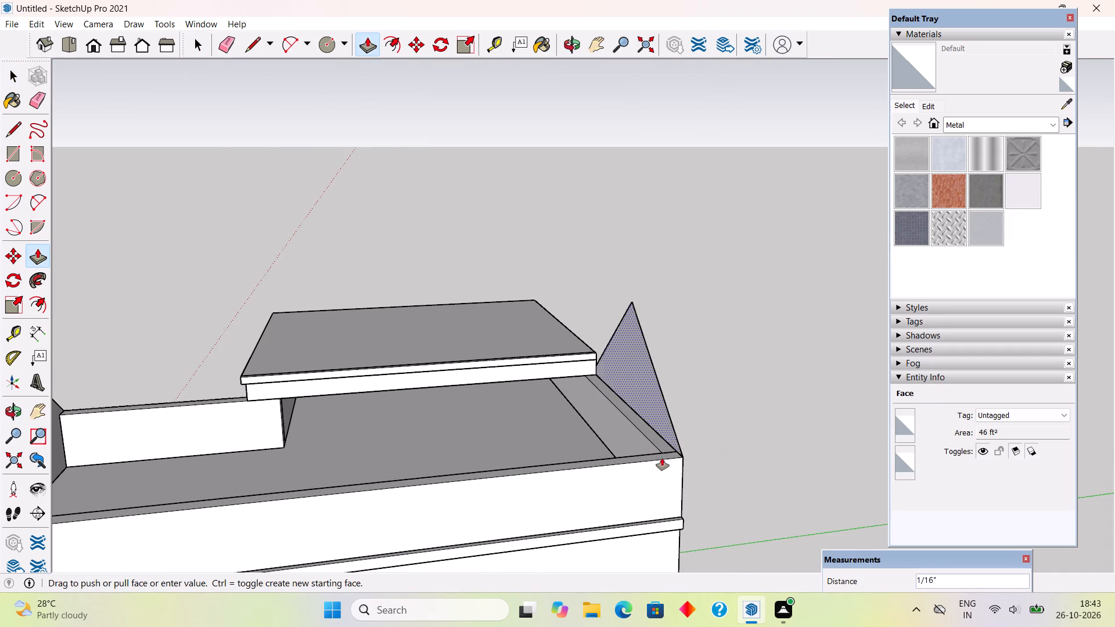
left_click(659, 447)
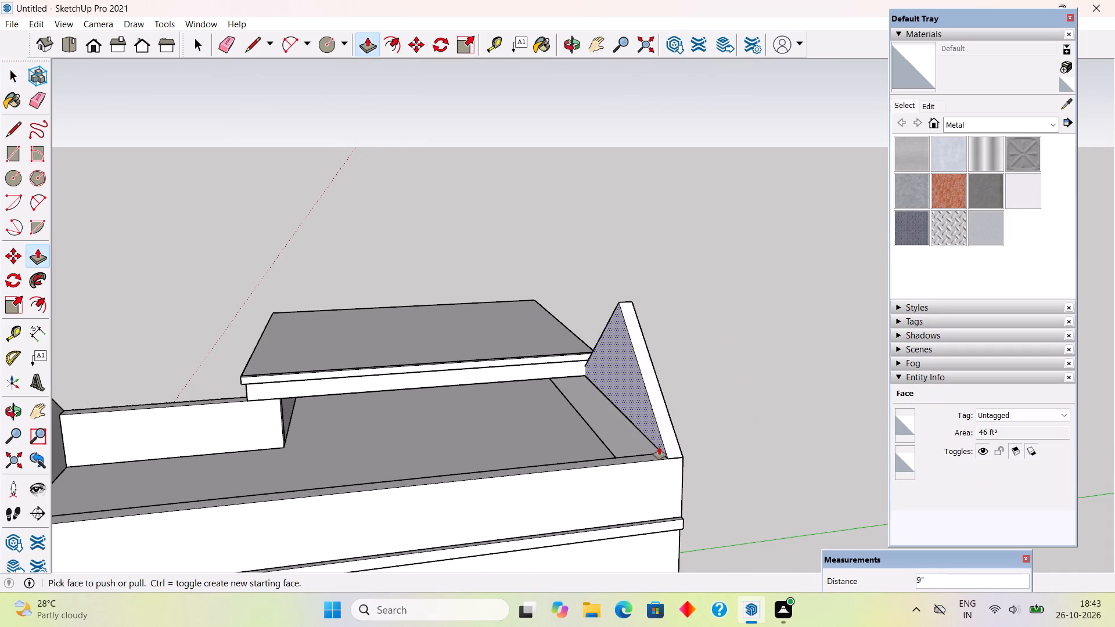
key("space")
Select the whole rear gable wall and make it a group.
double_click(643, 385)
left_click(643, 385)
right_click(643, 385)
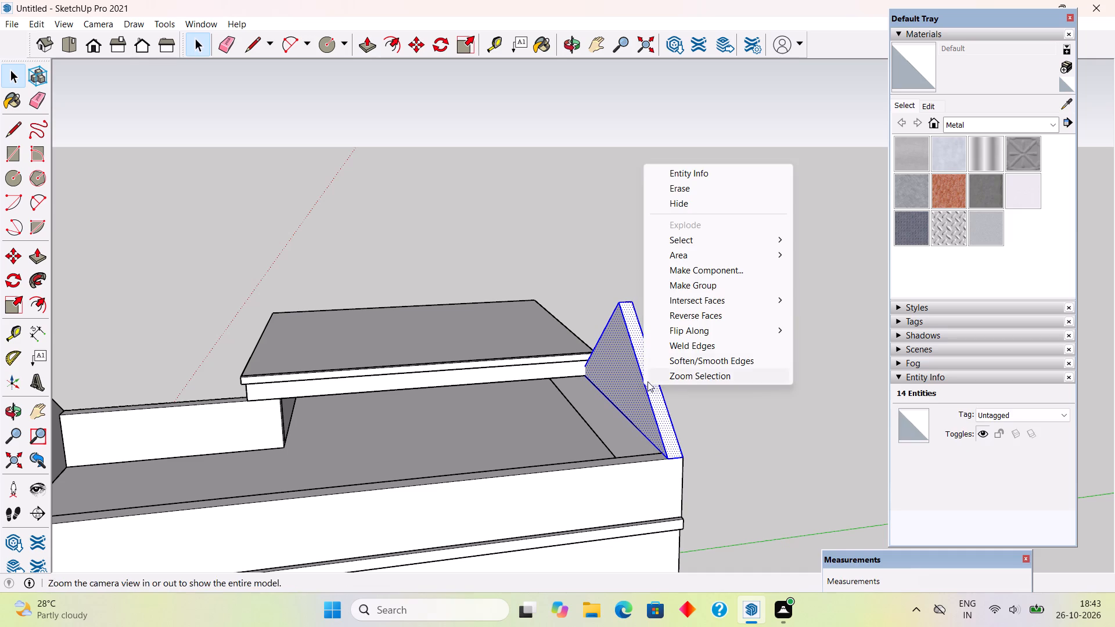
left_click(684, 283)
left_click(792, 326)
Unhide all hidden geometry to bring back the gable roof.
scroll(732, 403, "down", 6)
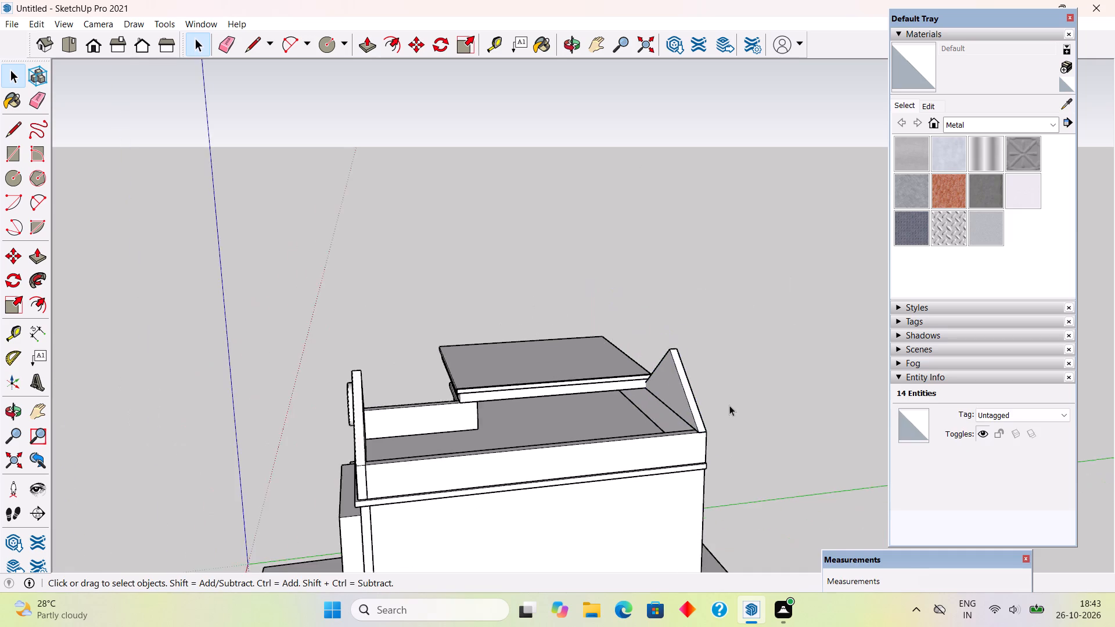
middle_click_drag(695, 399, 359, 408)
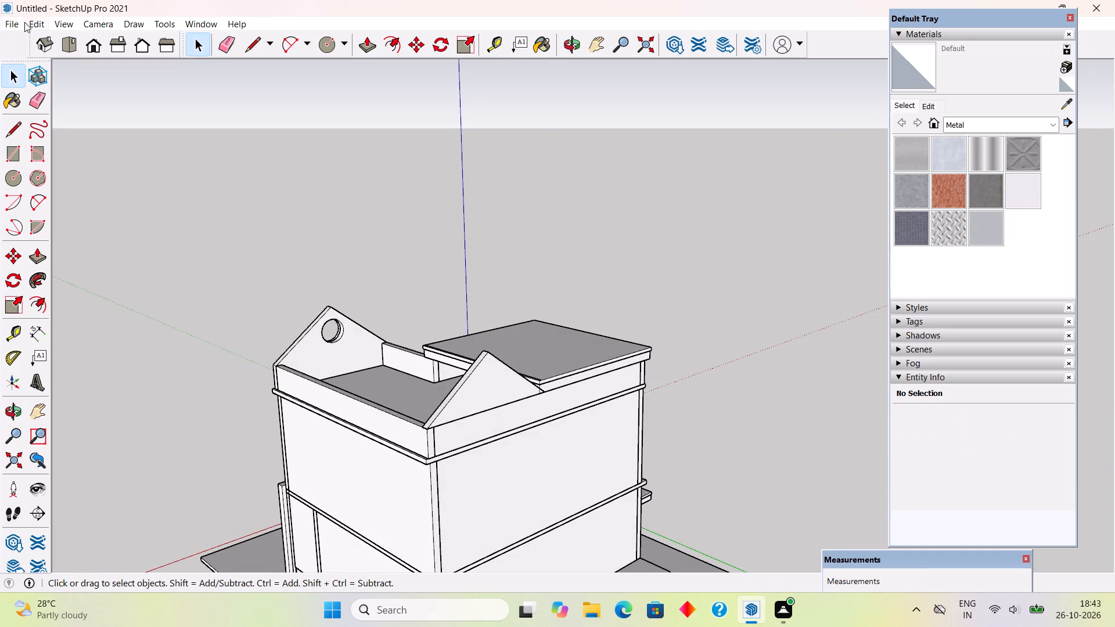
left_click(39, 25)
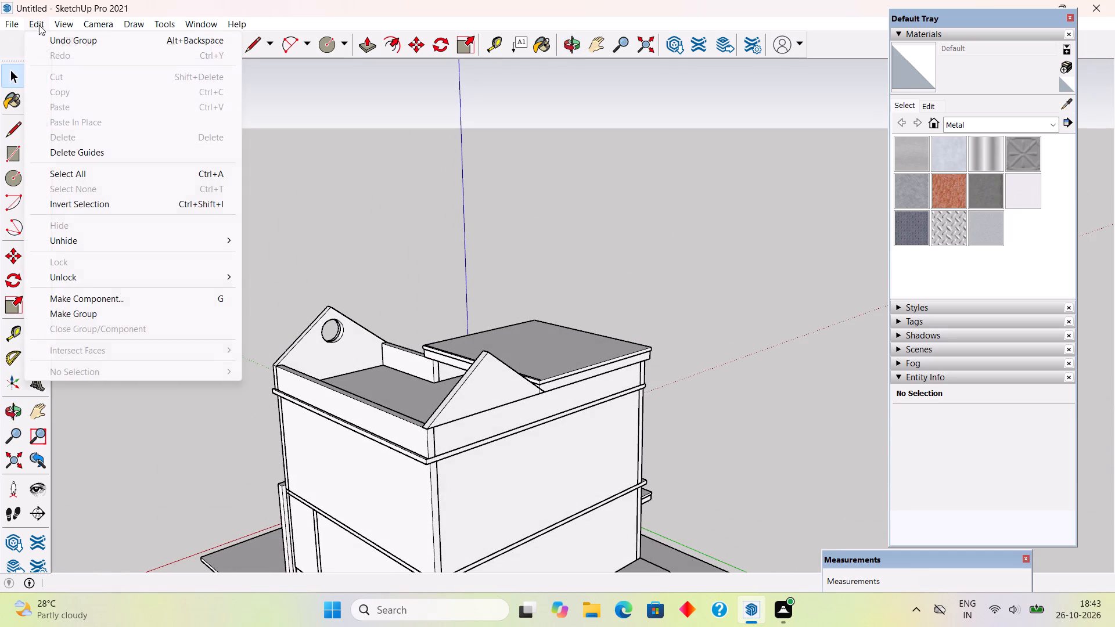
left_click(92, 245)
left_click(258, 278)
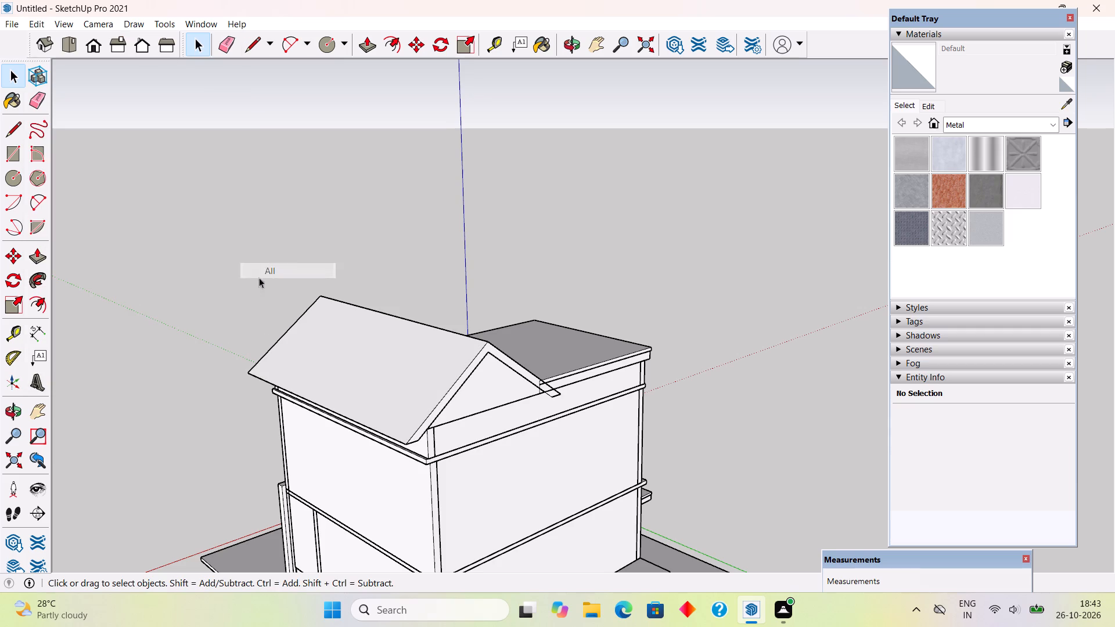
Inside the gable roof group, extend the rear end face outward by 1', and leave the group.
middle_click_drag(418, 321, 254, 327)
scroll(394, 362, "up", 4)
triple_click(394, 324)
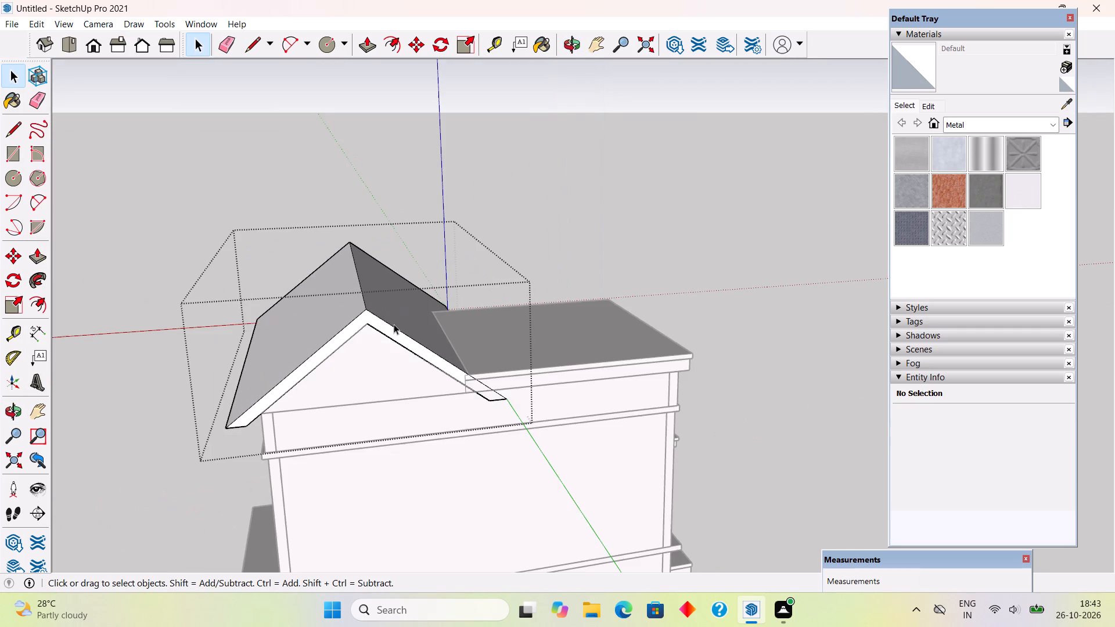
key("p")
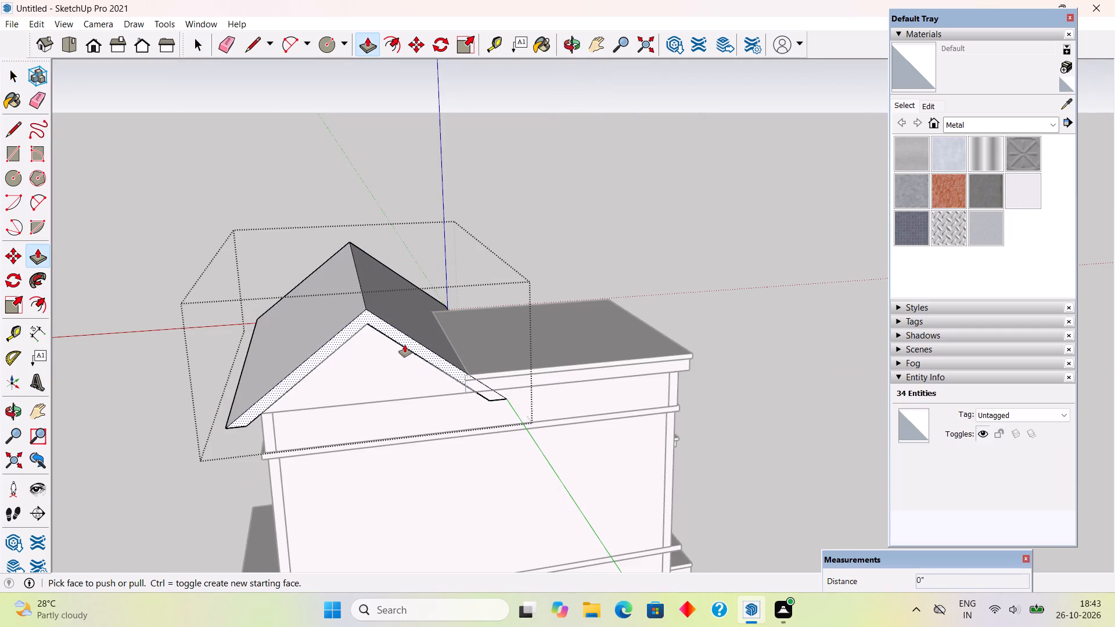
left_click(405, 345)
key("1")
key("apostrophe")
key("Return")
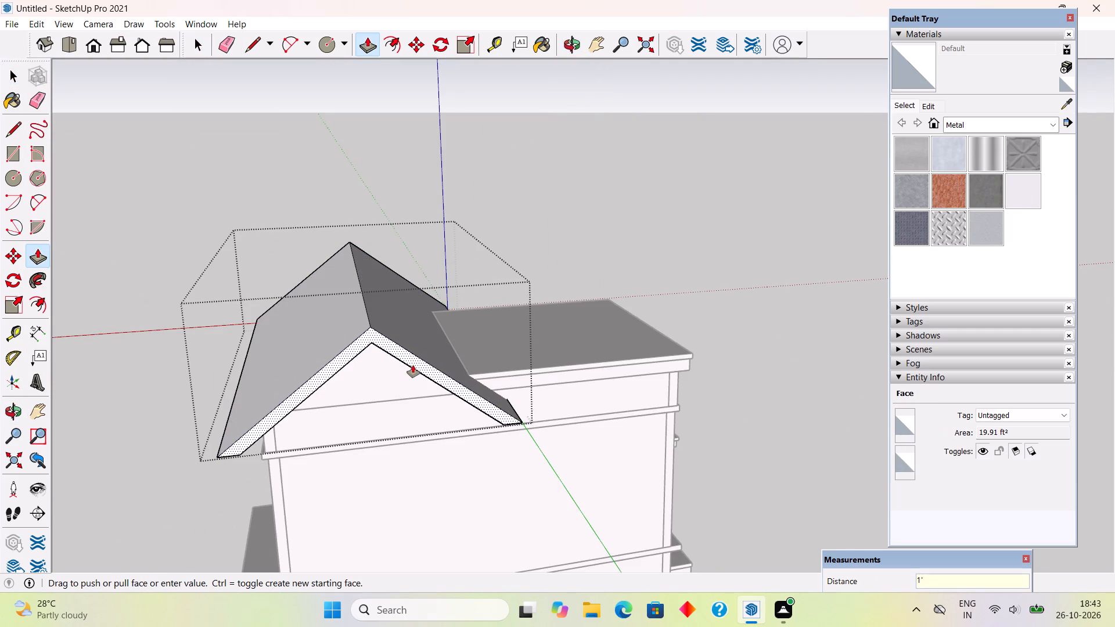
key("space")
left_click(473, 208)
Examine the rear gable, the roof overhang and the whole house from all sides.
middle_click_drag(530, 313, 638, 257)
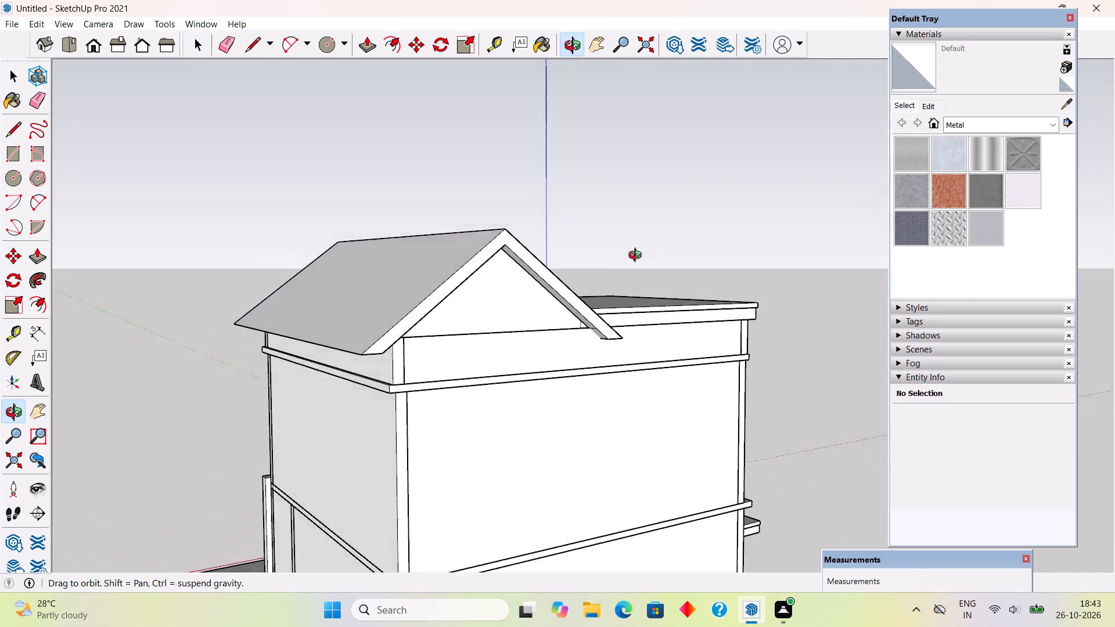
middle_click_drag(638, 257, 654, 284)
scroll(599, 385, "up", 6)
middle_click_drag(642, 341, 604, 267)
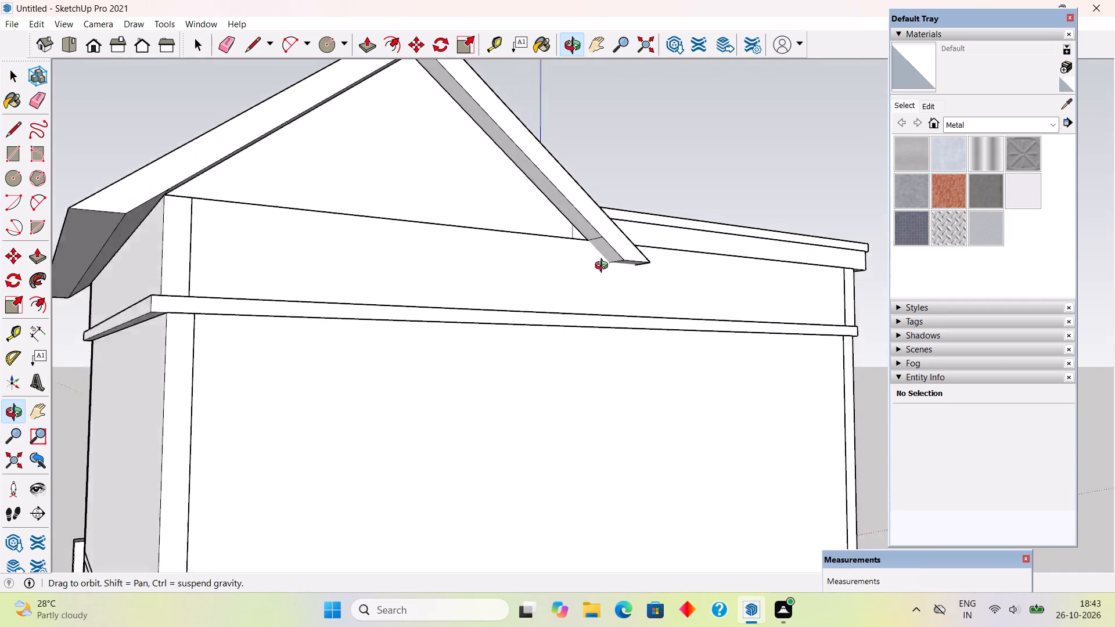
middle_click_drag(604, 267, 351, 350)
scroll(351, 350, "down", 8)
middle_click_drag(514, 376, 227, 392)
middle_click_drag(612, 324, 354, 324)
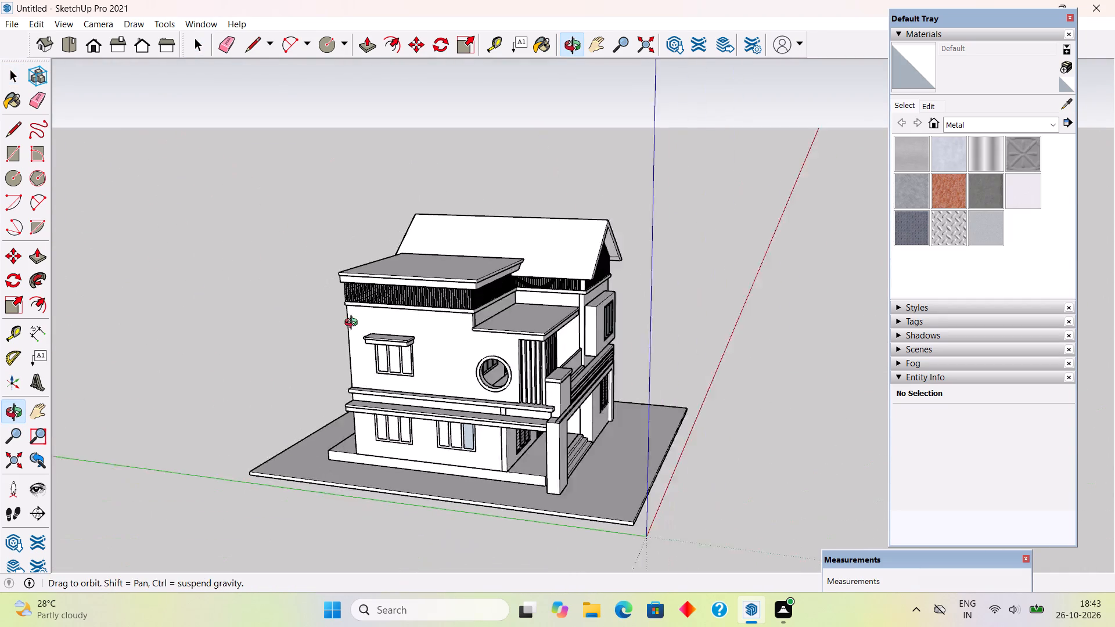
middle_click_drag(354, 324, 292, 319)
middle_click_drag(527, 305, 130, 292)
left_click(616, 174)
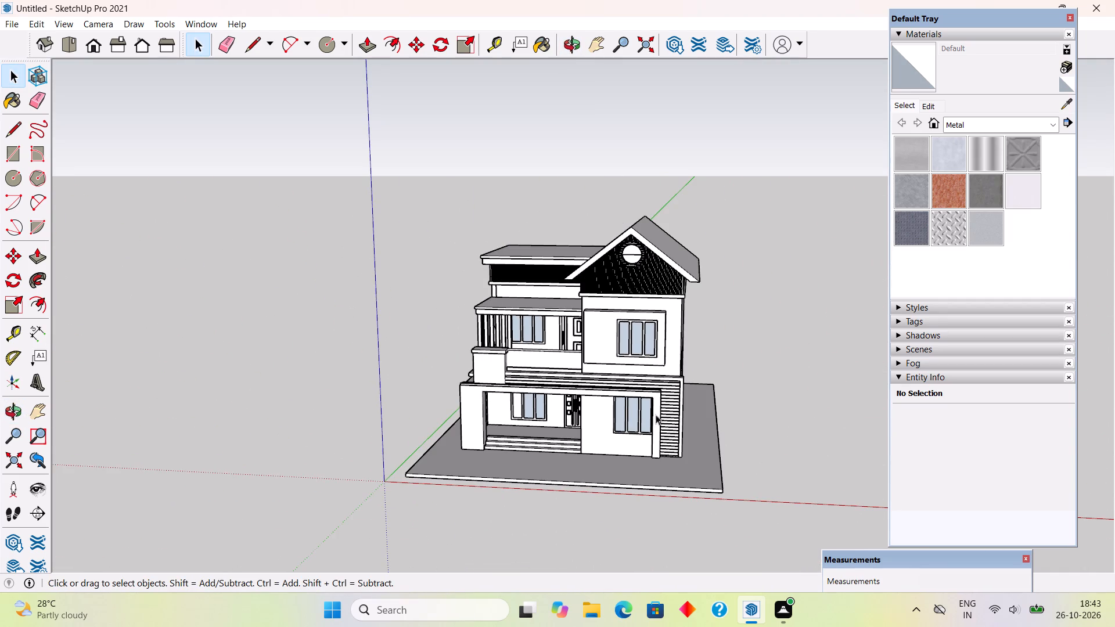
Inside the gable wall group, offset the round window opening's back edge inward by about 1 13/16".
middle_click_drag(658, 414, 702, 385)
scroll(700, 262, "up", 3)
scroll(649, 340, "up", 4)
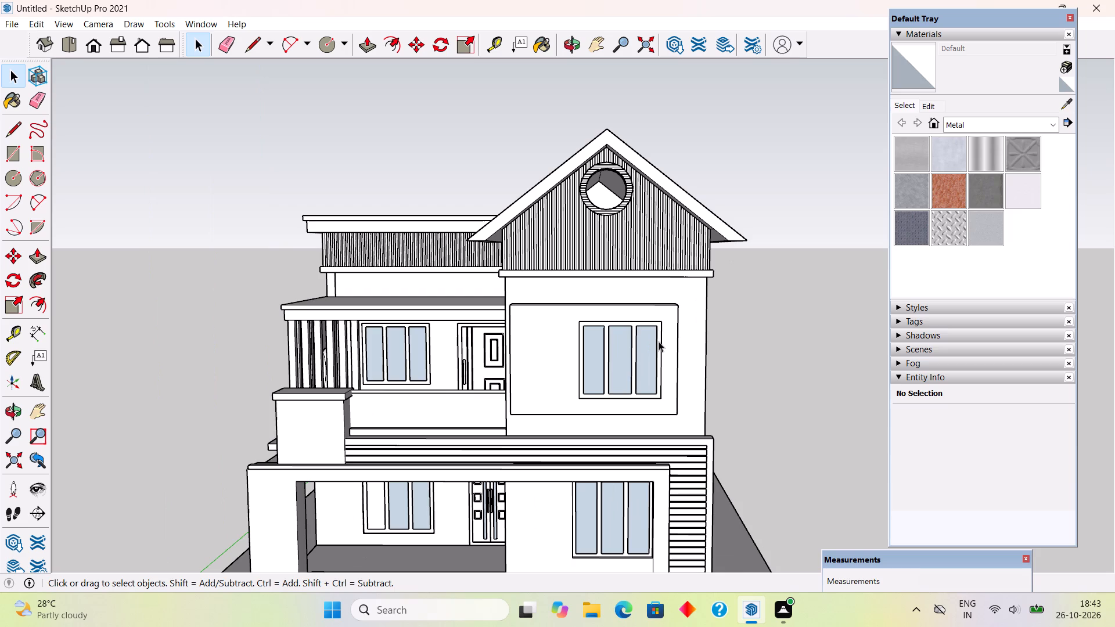
scroll(628, 164, "up", 12)
middle_click_drag(610, 159, 596, 157)
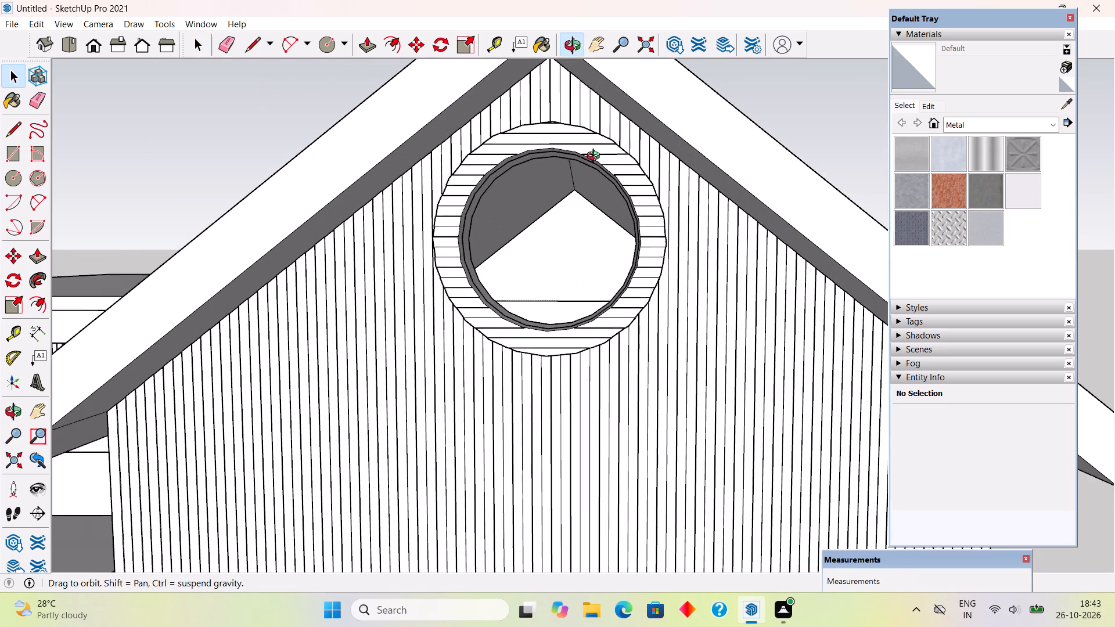
middle_click_drag(596, 157, 600, 211)
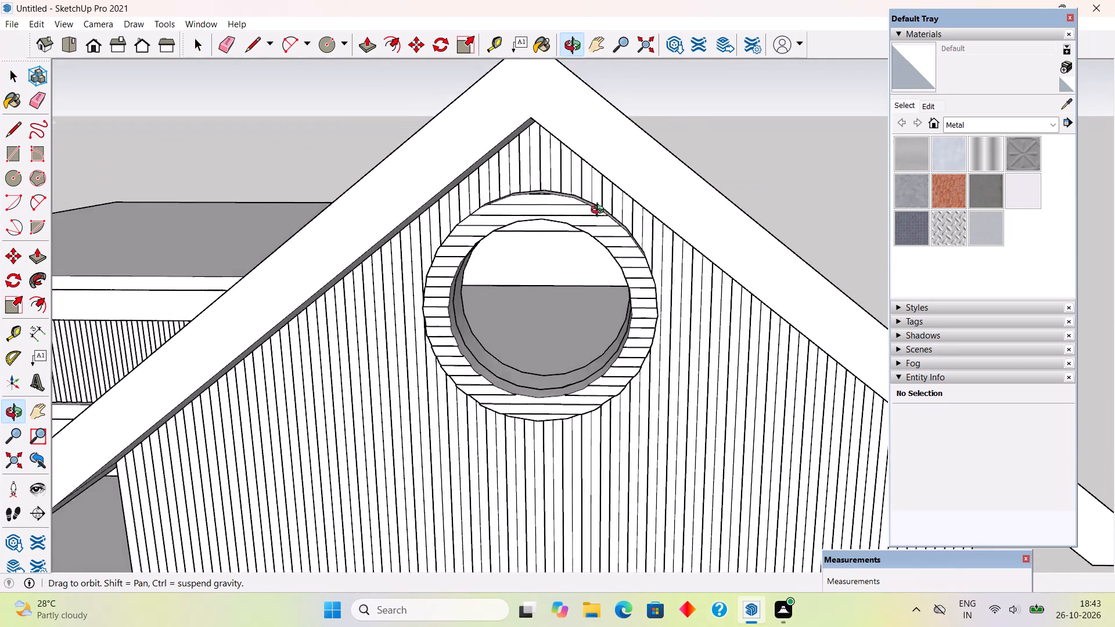
middle_click_drag(600, 211, 718, 200)
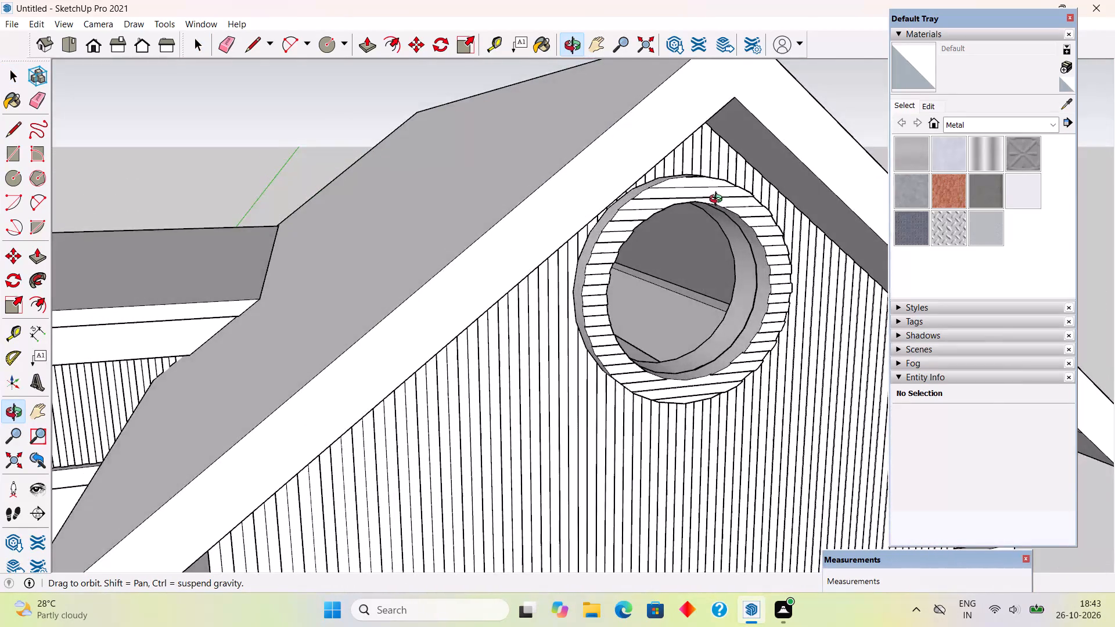
middle_click_drag(718, 200, 638, 262)
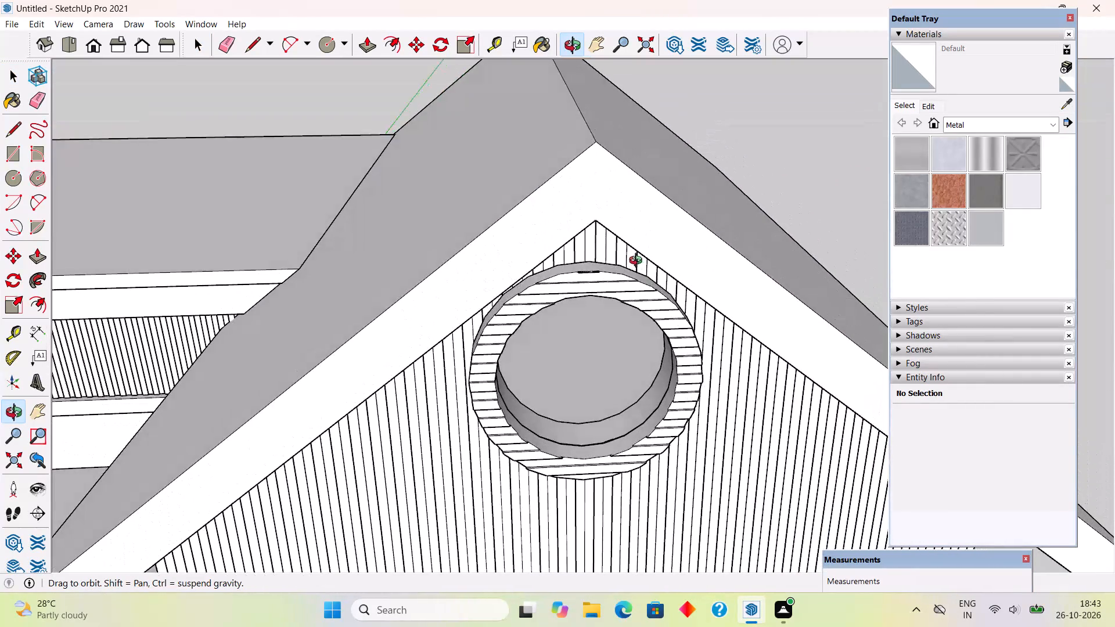
middle_click_drag(638, 262, 650, 286)
left_click(646, 443)
triple_click(646, 442)
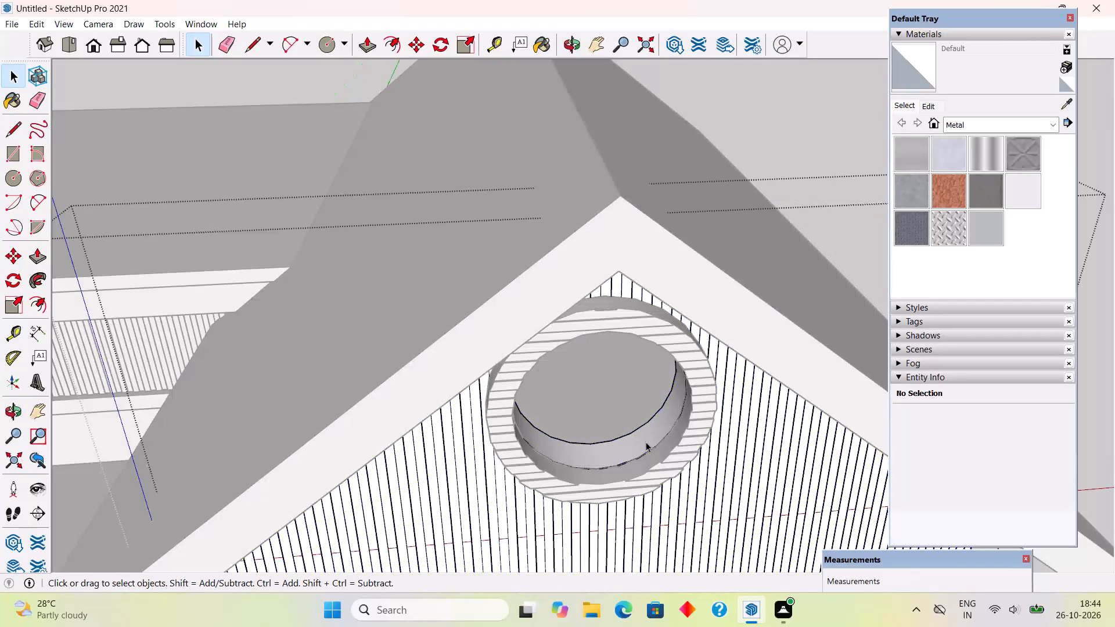
left_click(646, 441)
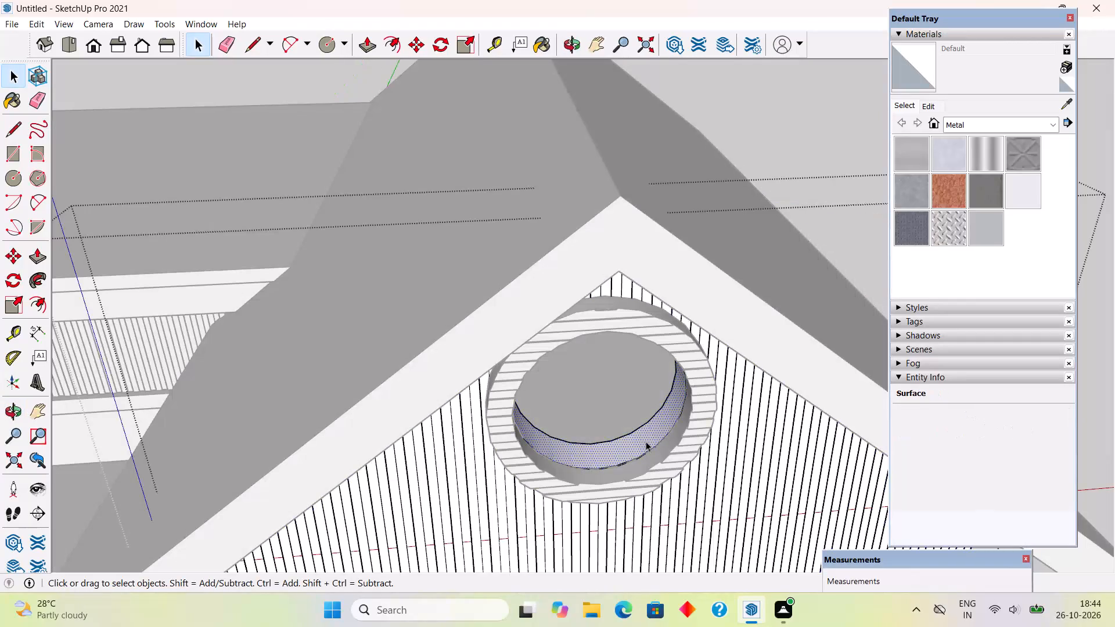
key("p")
key("space")
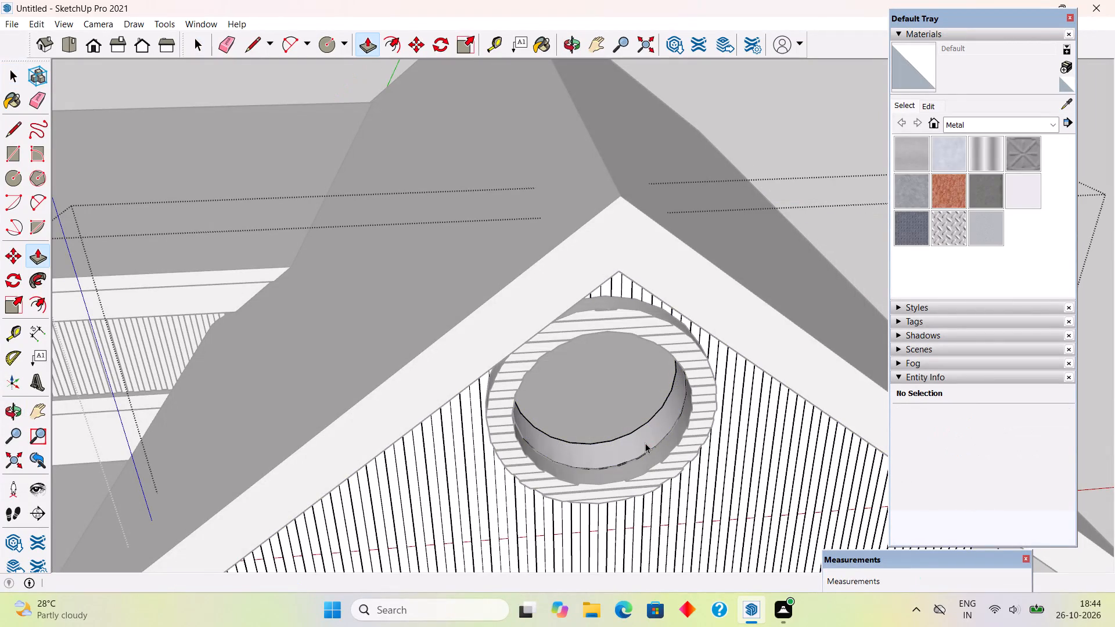
type("f")
left_click(616, 453)
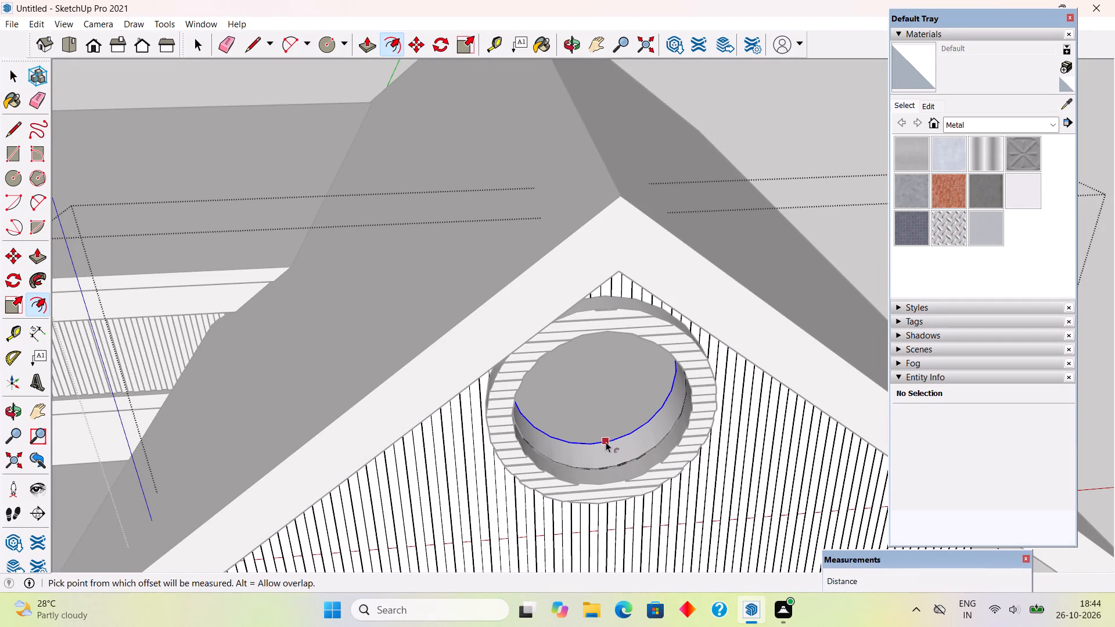
left_click(609, 440)
scroll(612, 429, "down", 4)
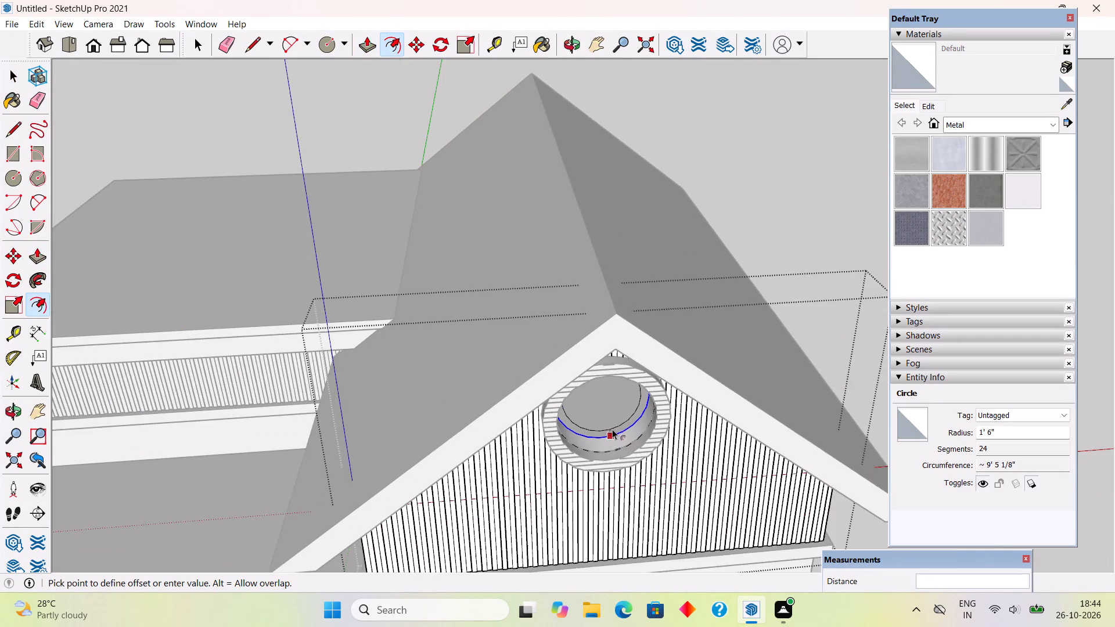
middle_click_drag(607, 419, 591, 337)
scroll(567, 247, "up", 1)
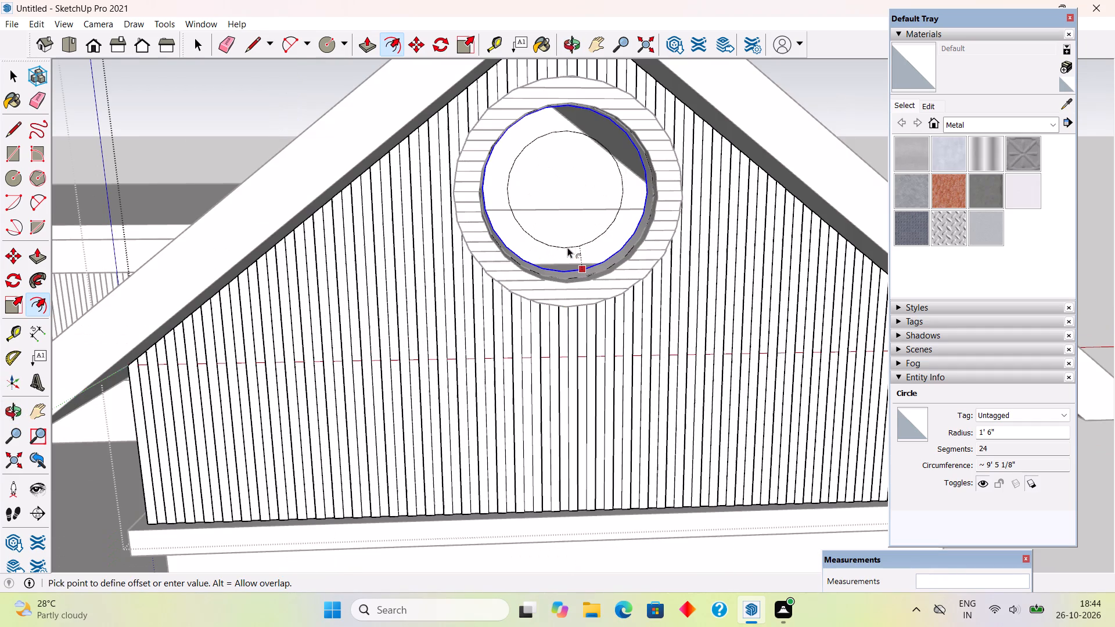
scroll(567, 247, "up", 1)
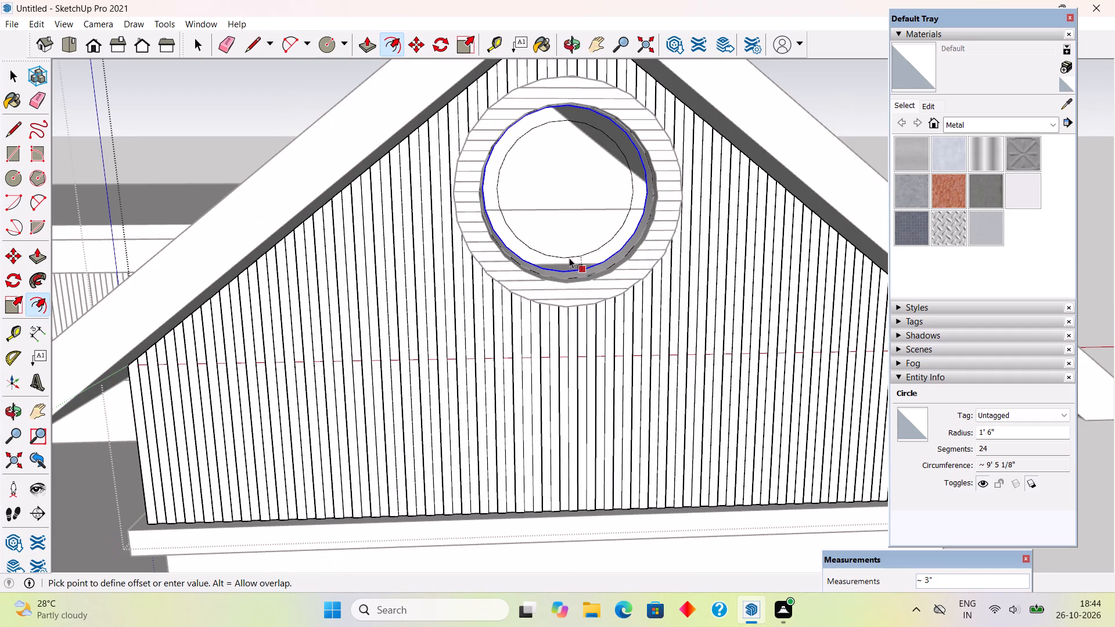
left_click(570, 263)
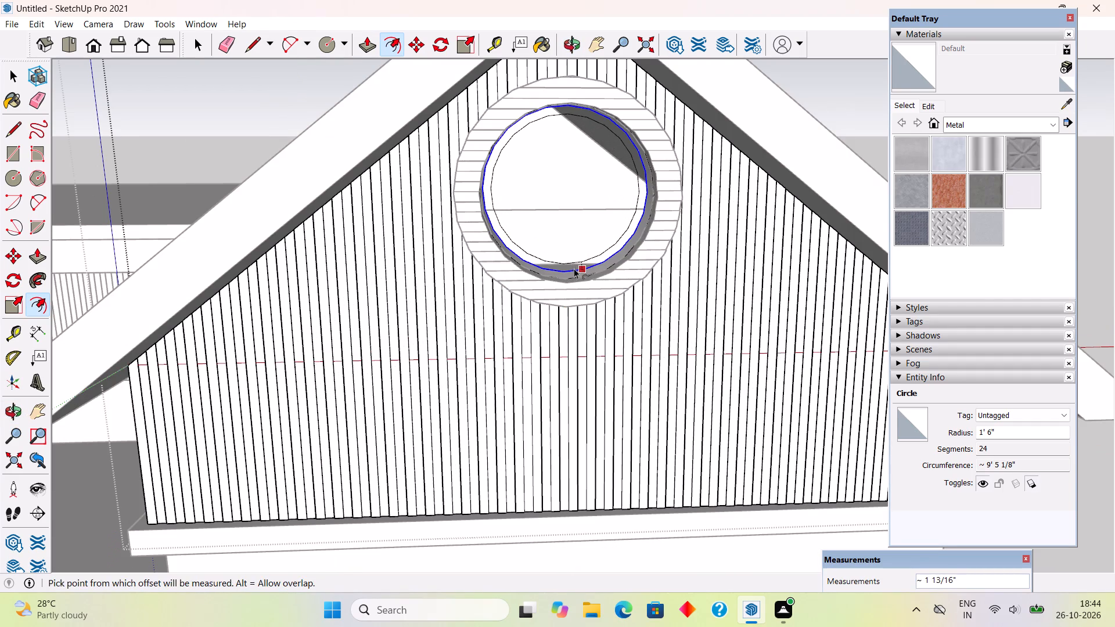
Offset the new round face outward to the opening's edge by about 1 13/16" and delete the inner disc, leaving a ring.
middle_click_drag(621, 326, 628, 358)
scroll(607, 293, "up", 6)
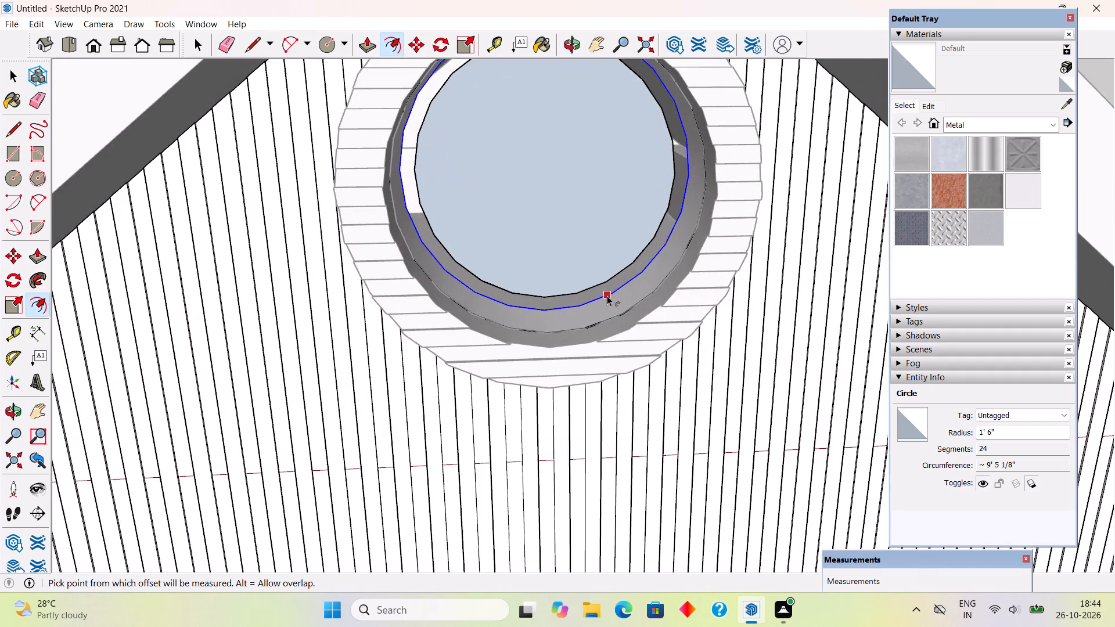
left_click(591, 275)
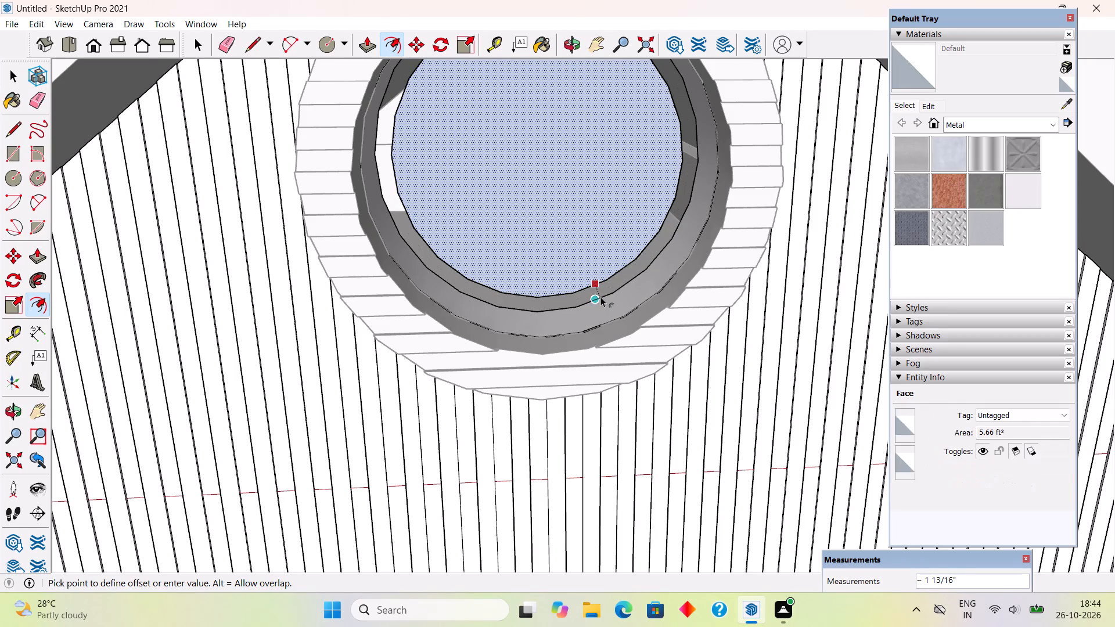
left_click(600, 297)
key("space")
left_click(581, 239)
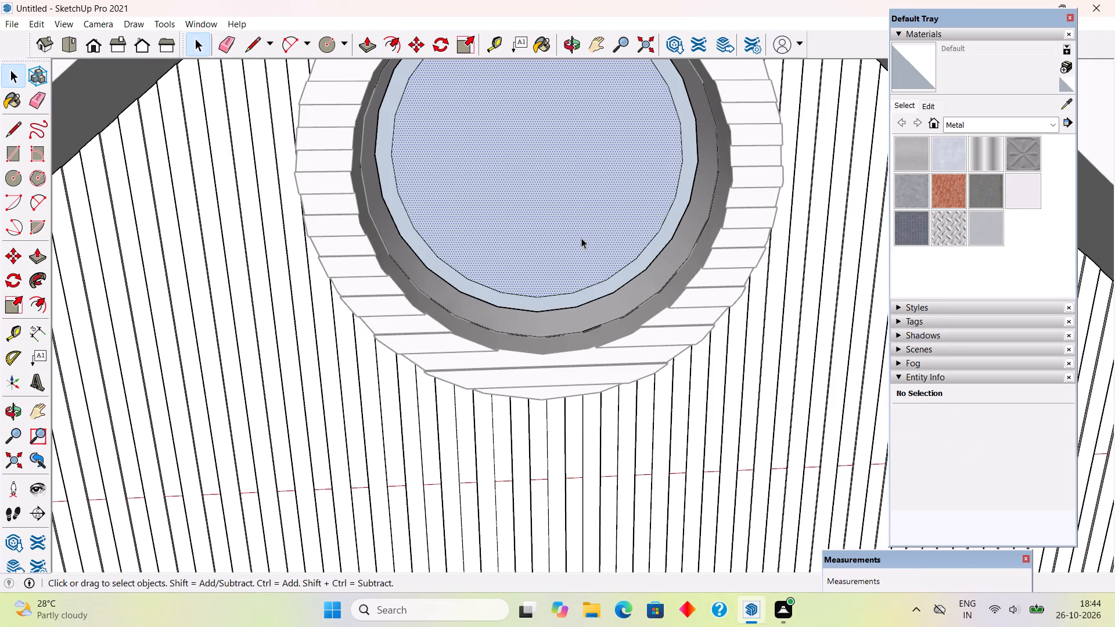
key("Delete")
Push/Pull the ring face about 1' 2 13/16" toward the front of the round opening to form the window frame.
middle_click_drag(636, 308, 639, 321)
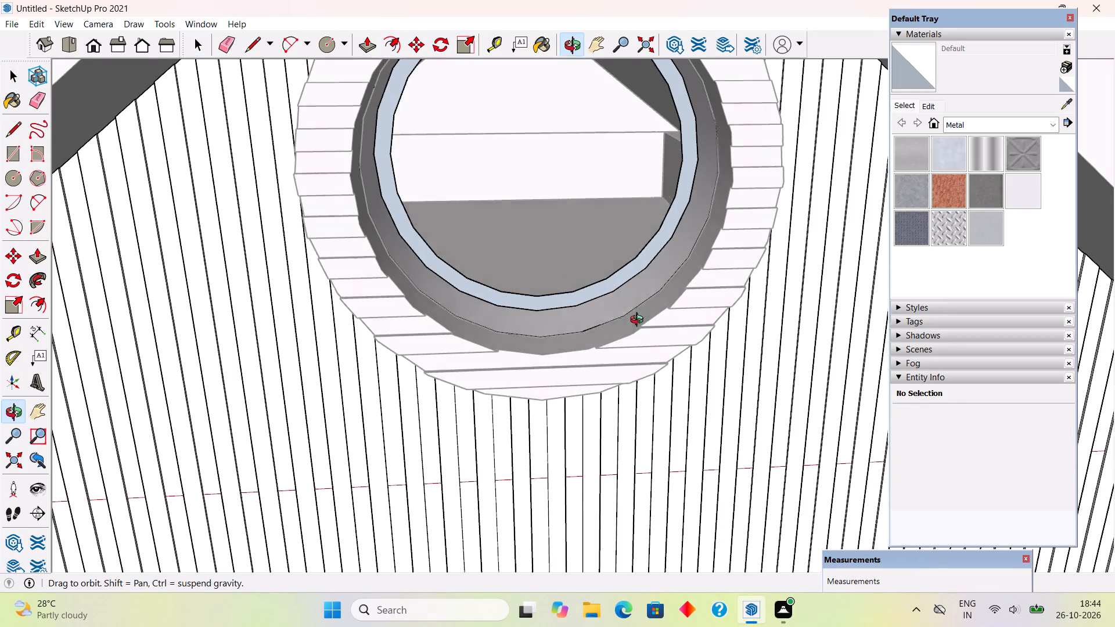
middle_click_drag(639, 321, 646, 363)
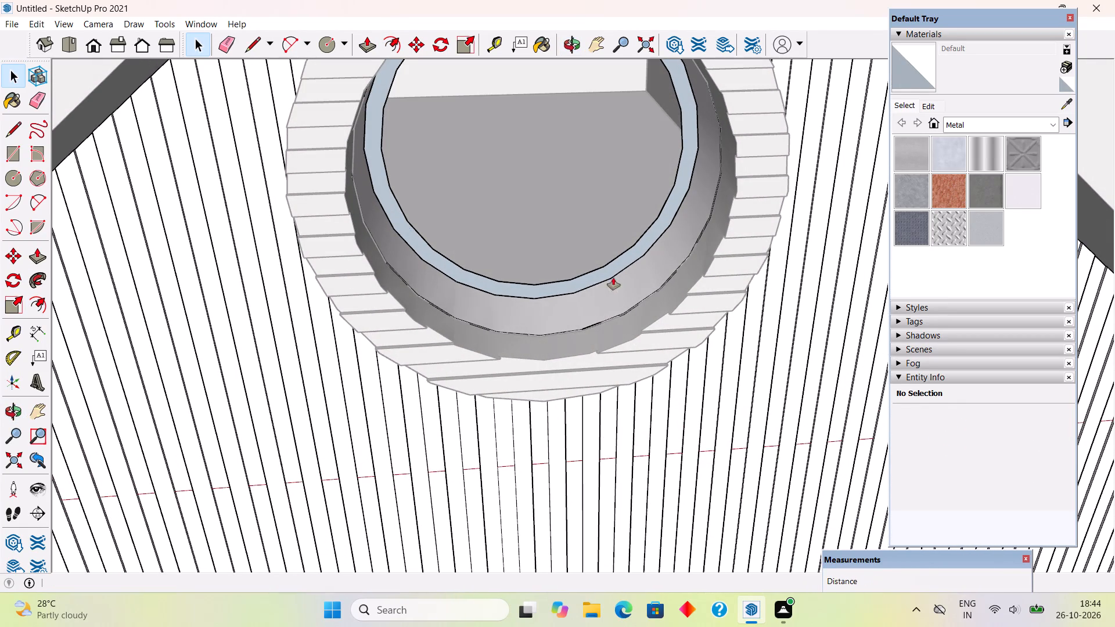
key("p")
left_click(614, 265)
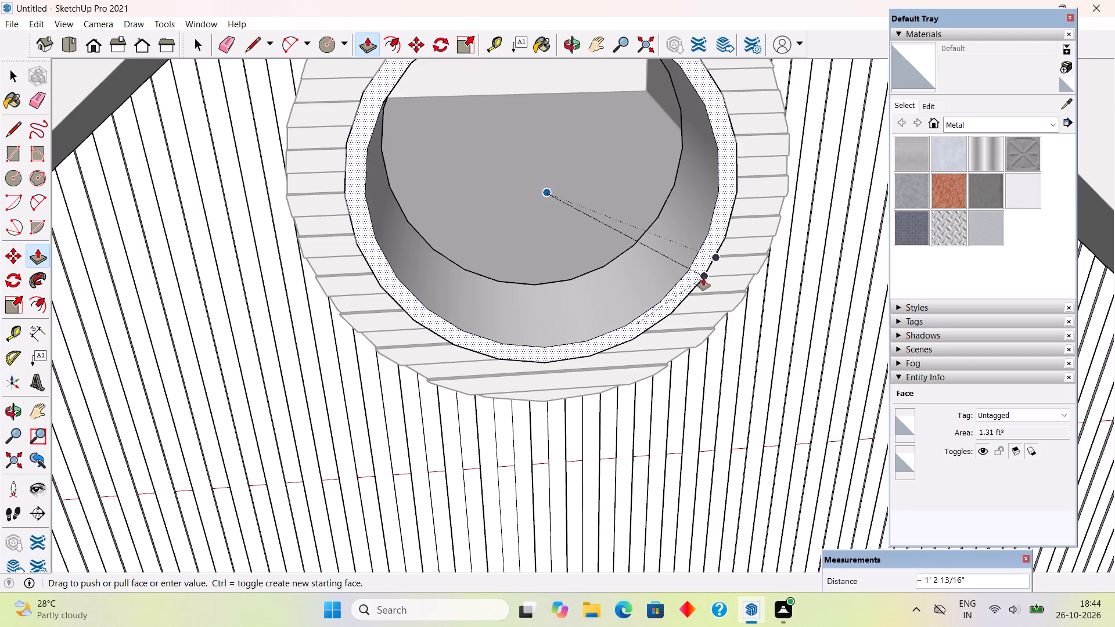
left_click(730, 226)
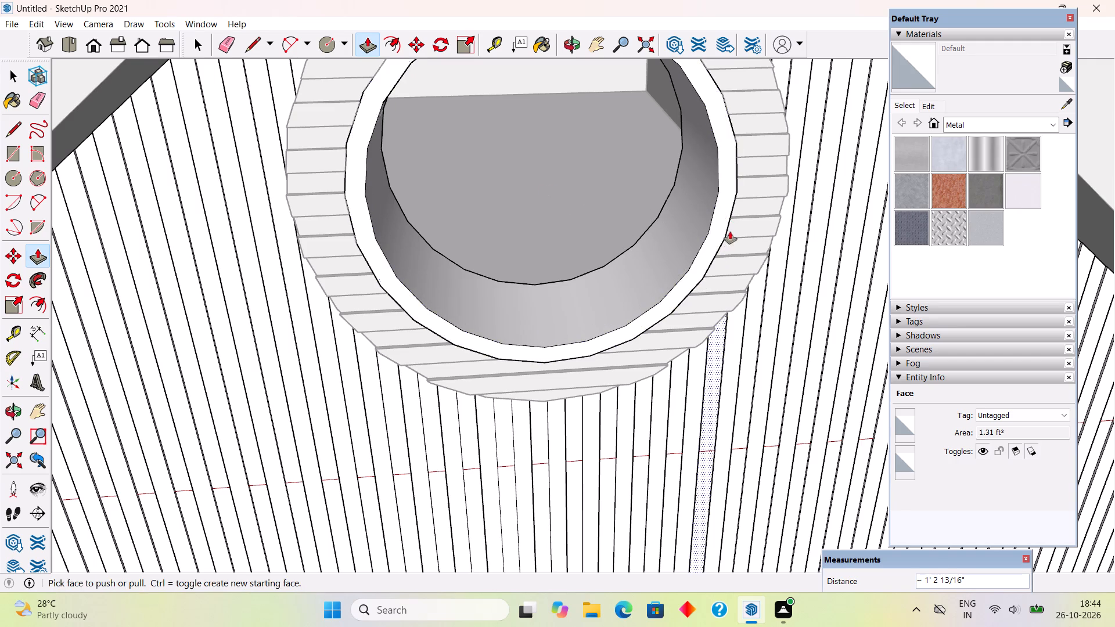
Select the entire round window frame, make it a group, and leave the gable wall group.
key("space")
triple_click(657, 297)
right_click(657, 297)
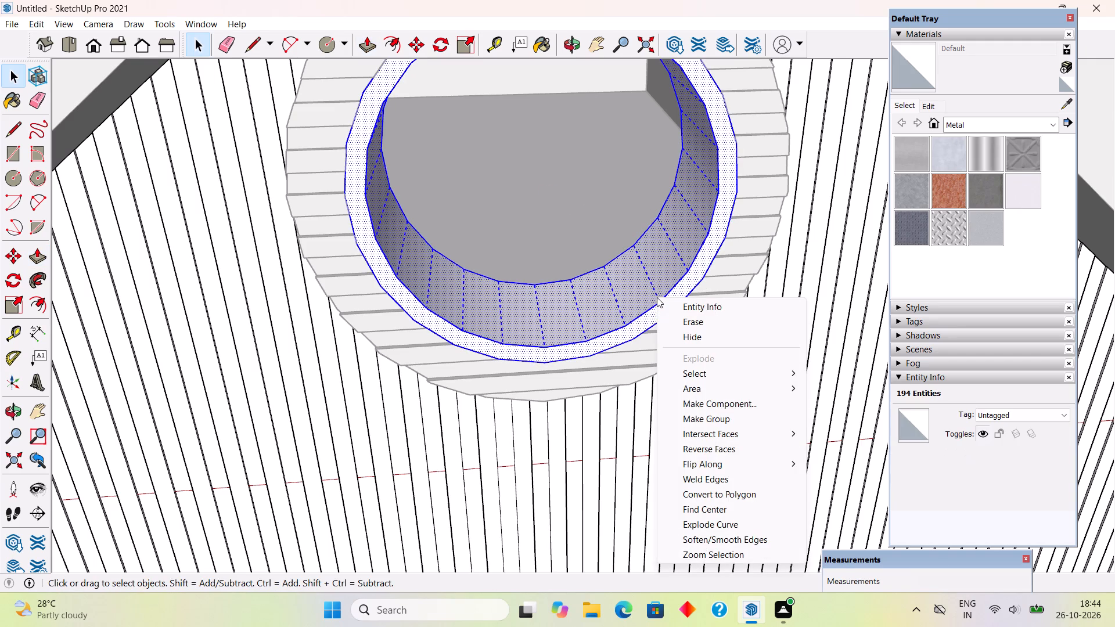
scroll(657, 297, "down", 6)
left_click(715, 420)
scroll(618, 373, "down", 3)
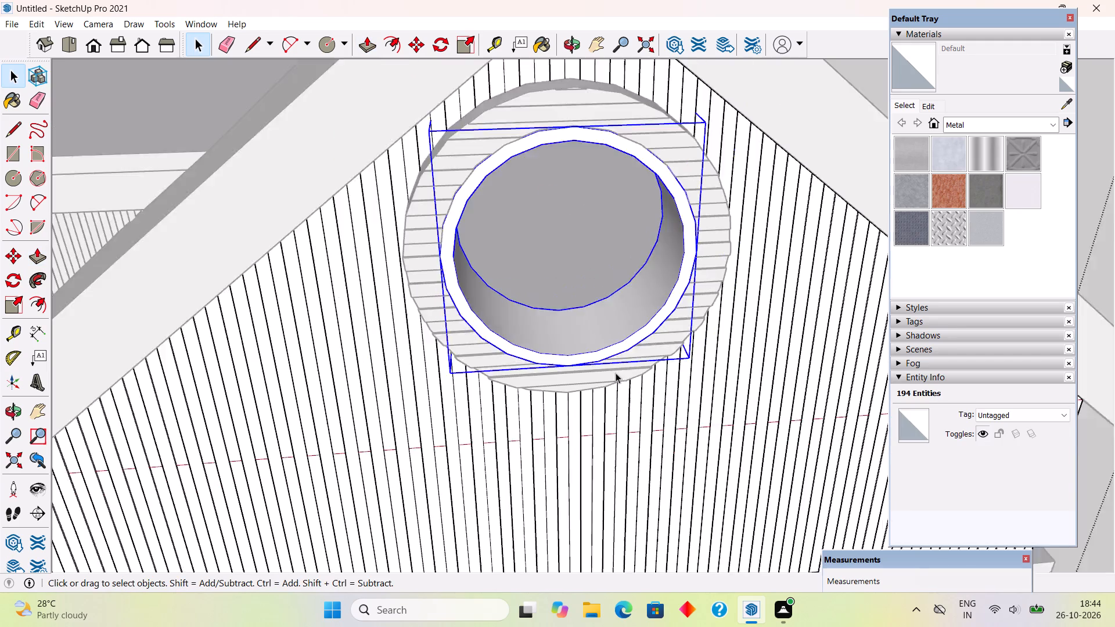
scroll(616, 373, "down", 9)
left_click(782, 218)
middle_click_drag(751, 328, 719, 243)
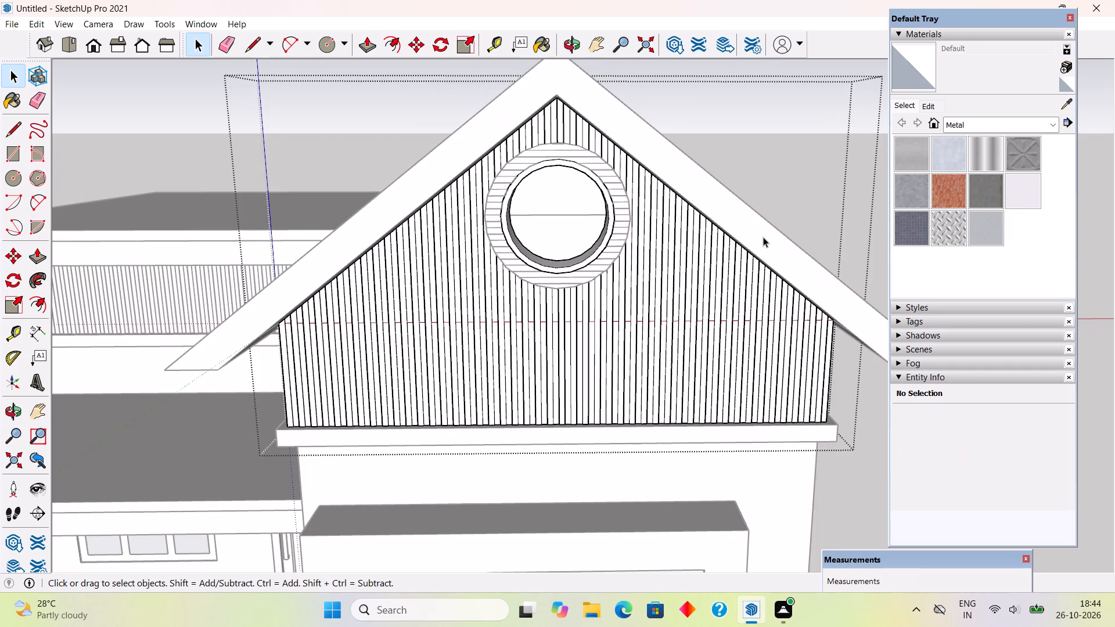
scroll(695, 258, "down", 5)
left_click(835, 253)
Examine the round window frame and the front gable from several angles and distances.
middle_click_drag(688, 295, 613, 244)
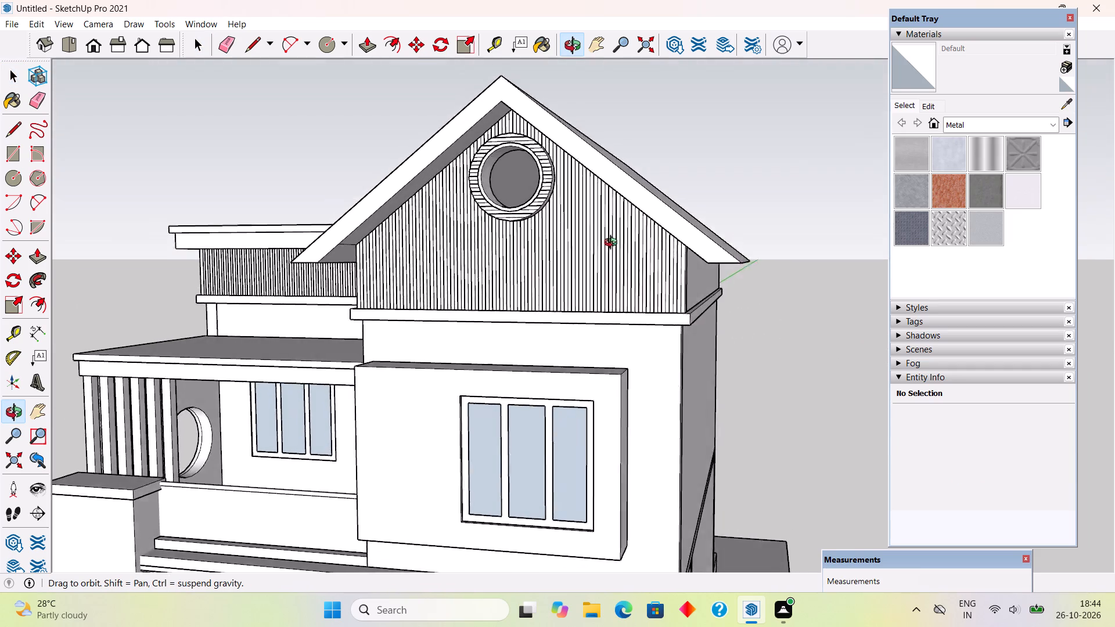
middle_click_drag(613, 244, 783, 312)
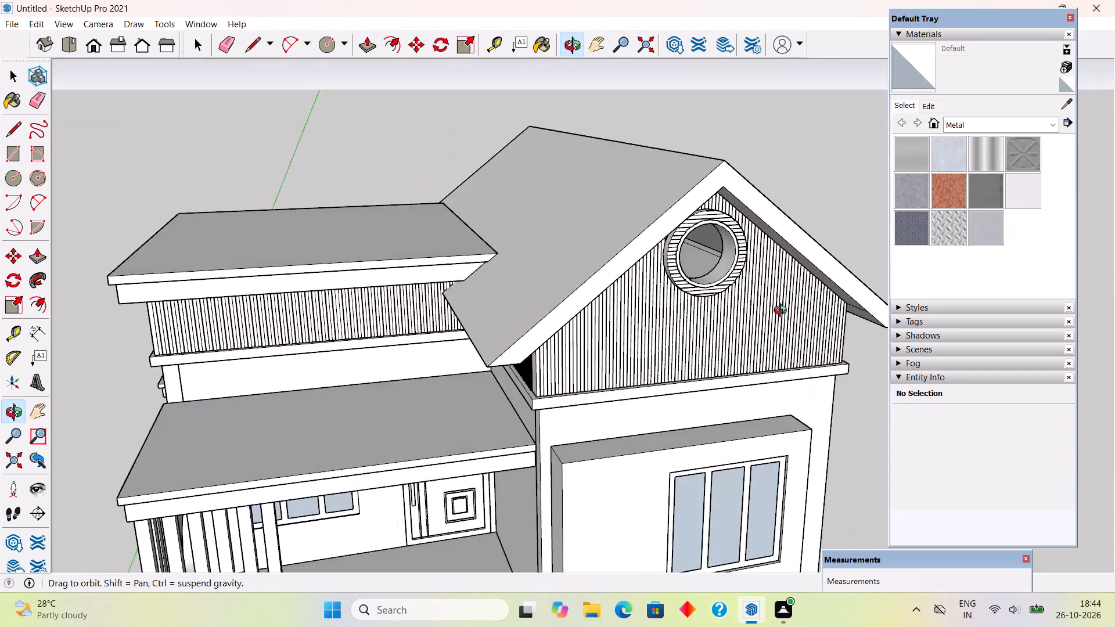
middle_click_drag(783, 312, 712, 312)
scroll(514, 239, "up", 9)
middle_click_drag(749, 324, 730, 319)
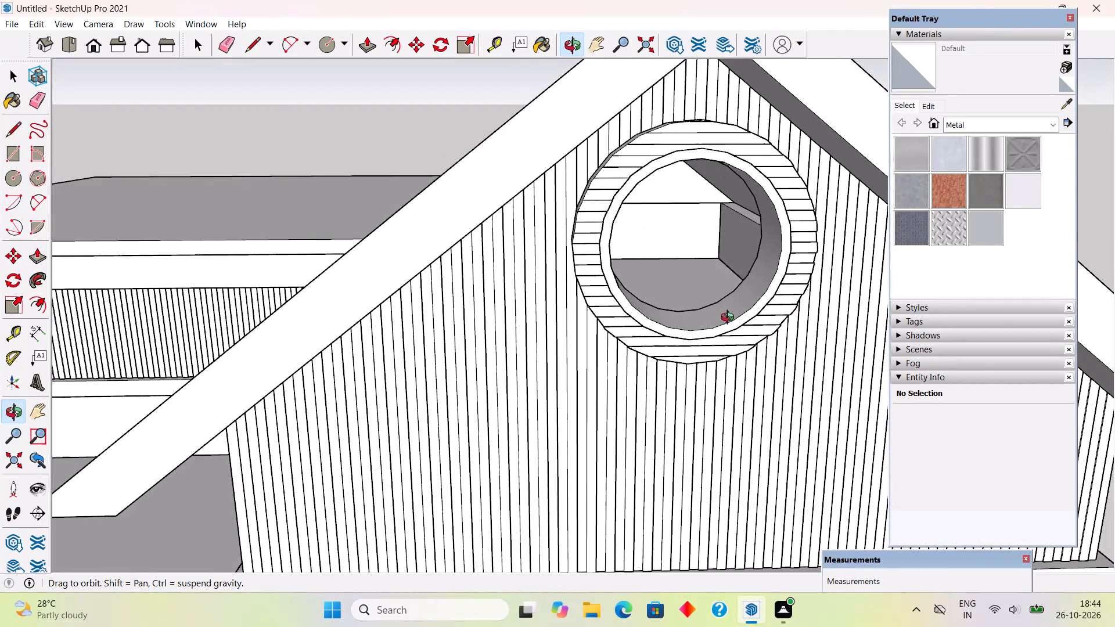
middle_click_drag(730, 319, 715, 309)
scroll(679, 292, "down", 13)
middle_click_drag(685, 258, 700, 204)
scroll(702, 202, "up", 1)
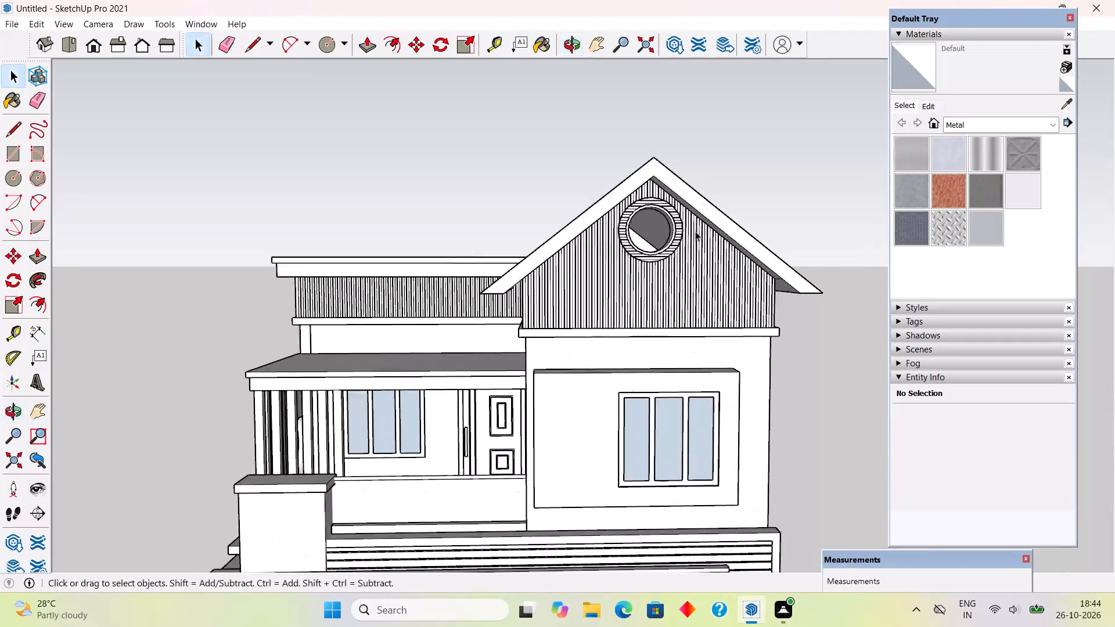
scroll(686, 246, "down", 4)
middle_click_drag(674, 280, 708, 279)
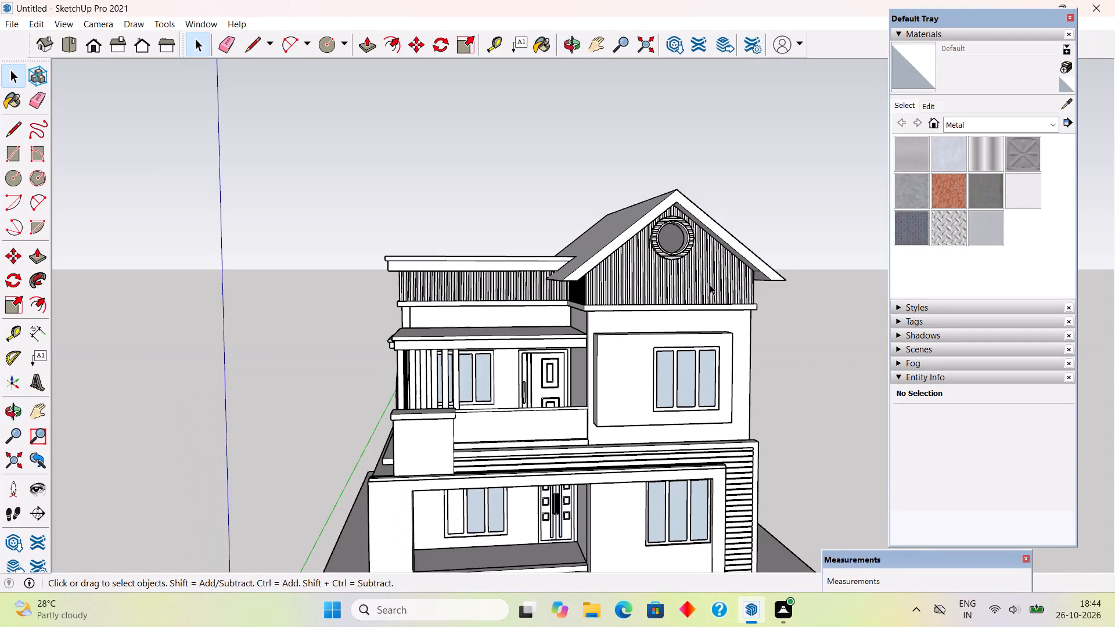
scroll(710, 284, "up", 3)
scroll(653, 203, "up", 6)
scroll(676, 247, "up", 1)
middle_click_drag(669, 256, 641, 272)
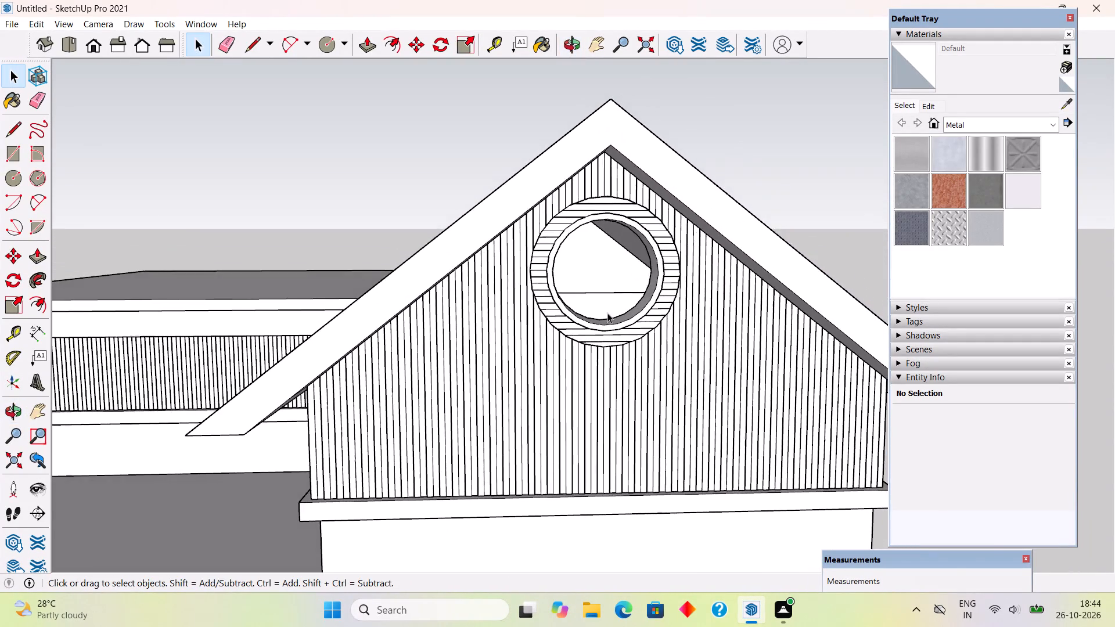
Open the round gable window frame group and offset its rear inner edge about 1/8" to create a disc face across the opening.
scroll(599, 323, "up", 4)
middle_click_drag(603, 319, 569, 361)
triple_click(569, 362)
double_click(569, 362)
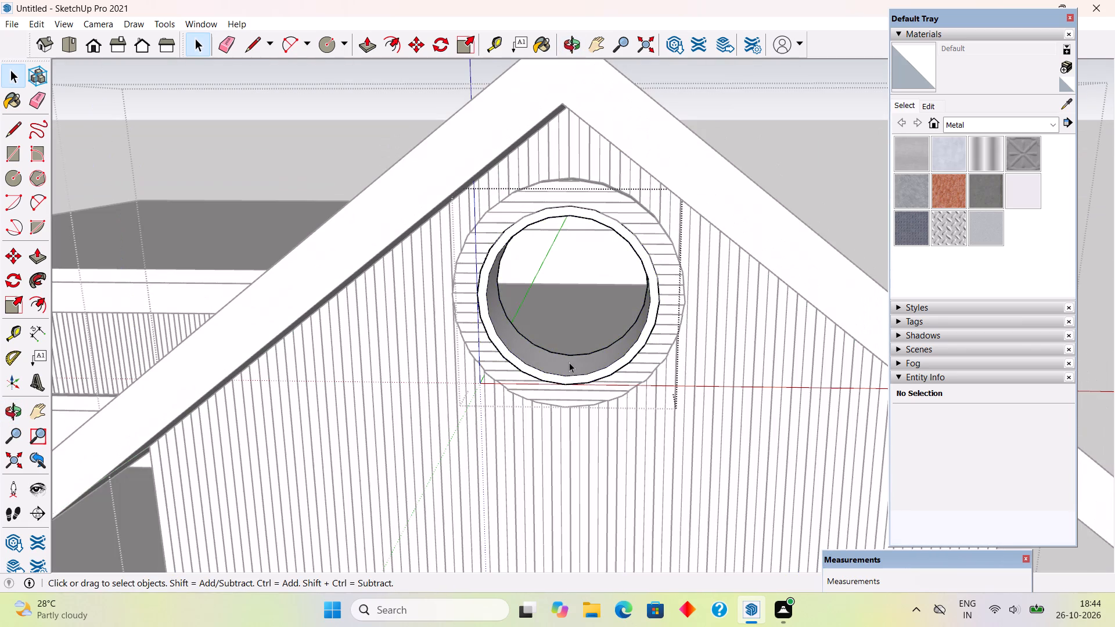
left_click(569, 362)
scroll(569, 361, "up", 1)
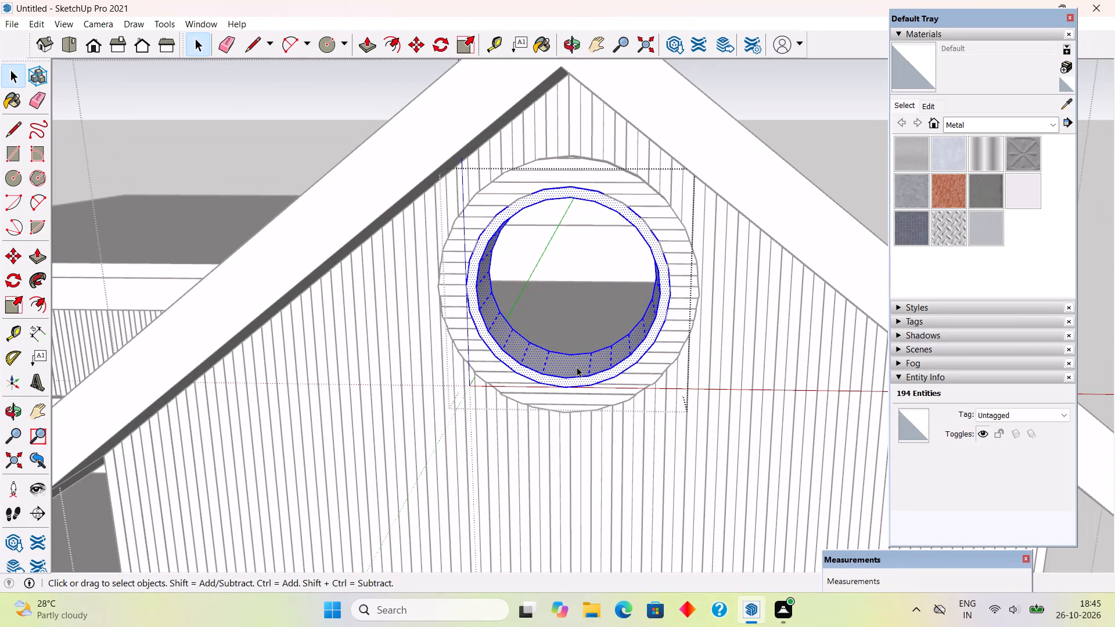
left_click(577, 367)
left_click(577, 367)
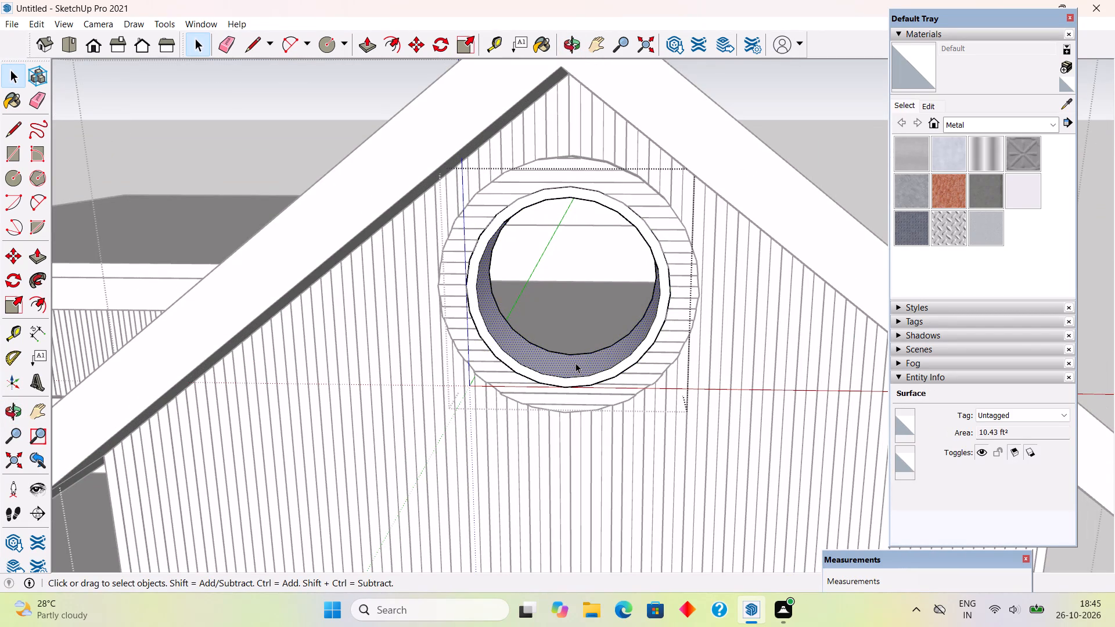
key("f")
left_click(578, 352)
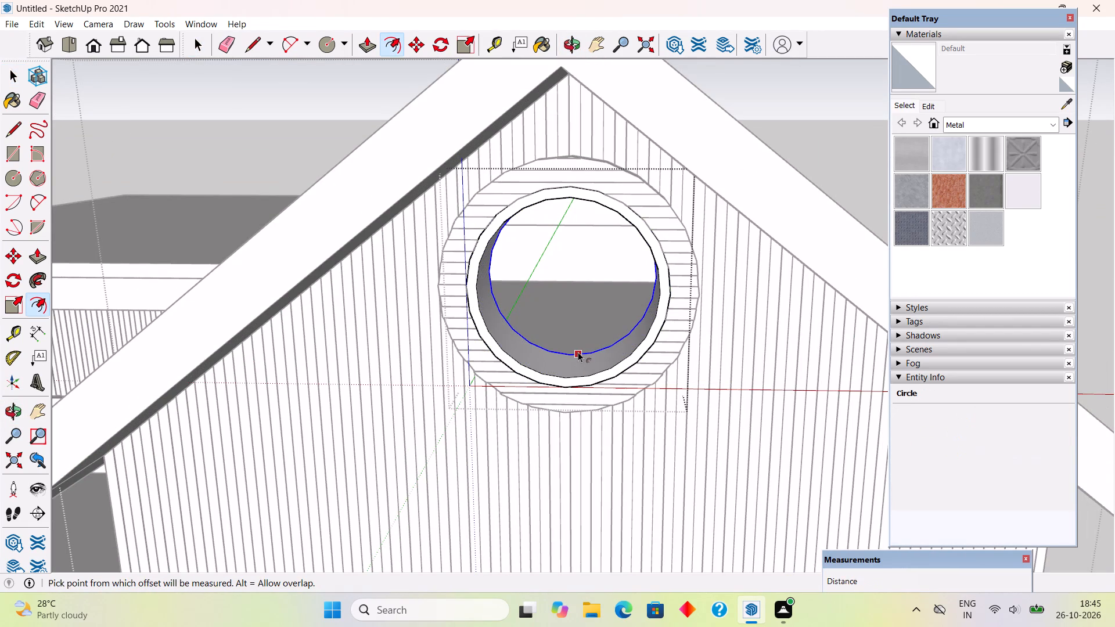
left_click(578, 354)
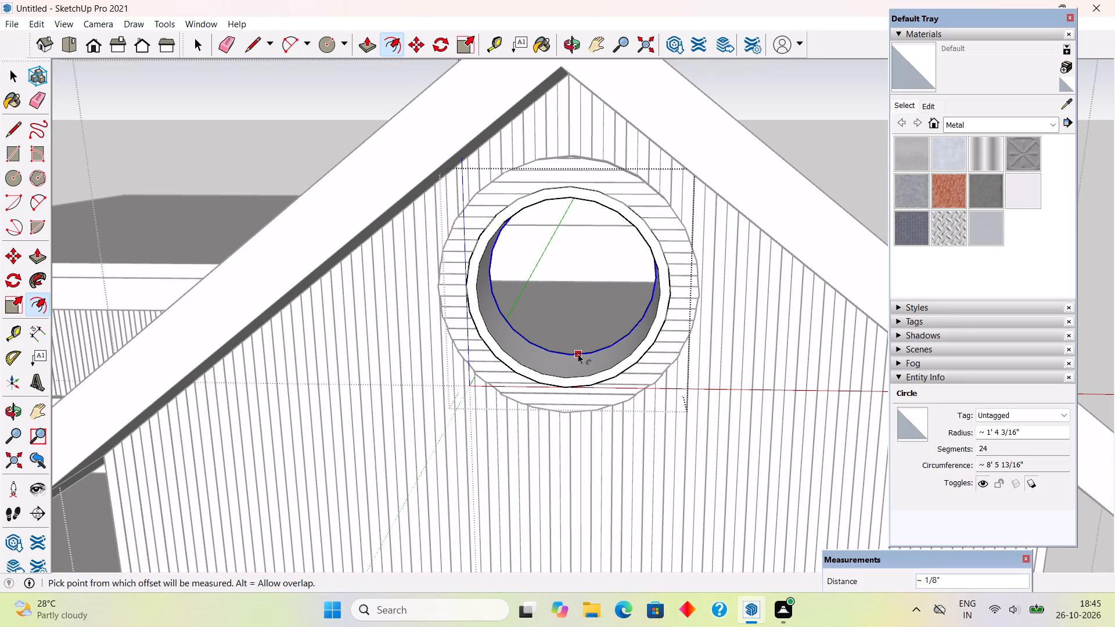
Make the disc face and its edge a group inside the round gable window frame, and leave the frame group.
key("space")
triple_click(578, 323)
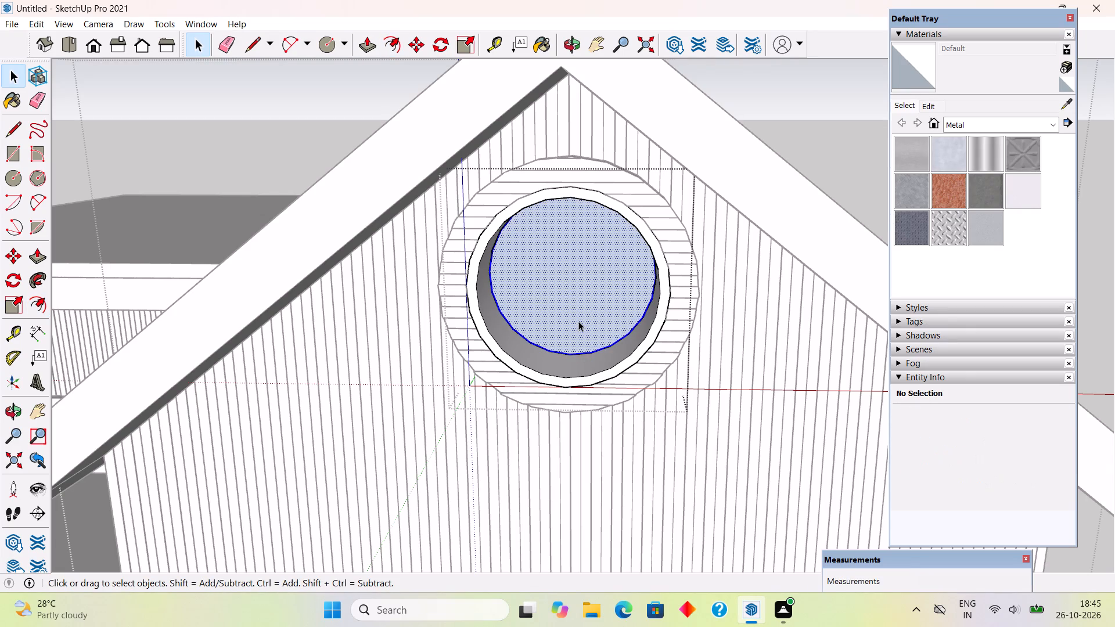
right_click(578, 321)
left_click(620, 442)
scroll(620, 442, "down", 7)
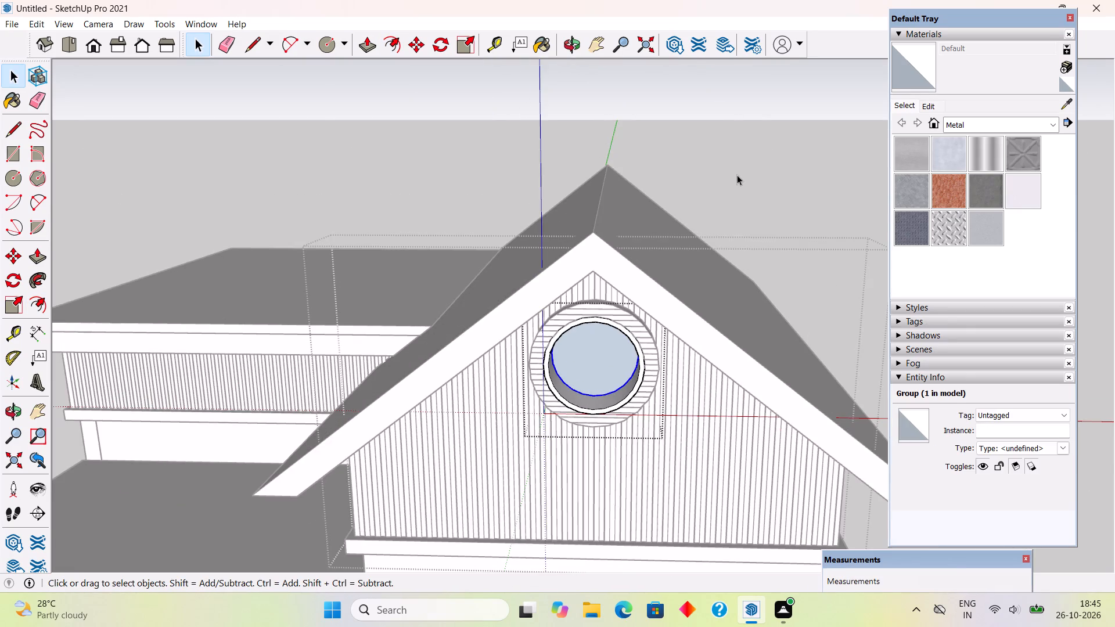
left_click(737, 175)
Reopen the round gable window frame and move the grouped disc 1.5' along the green axis toward the front.
middle_click_drag(661, 358, 715, 272)
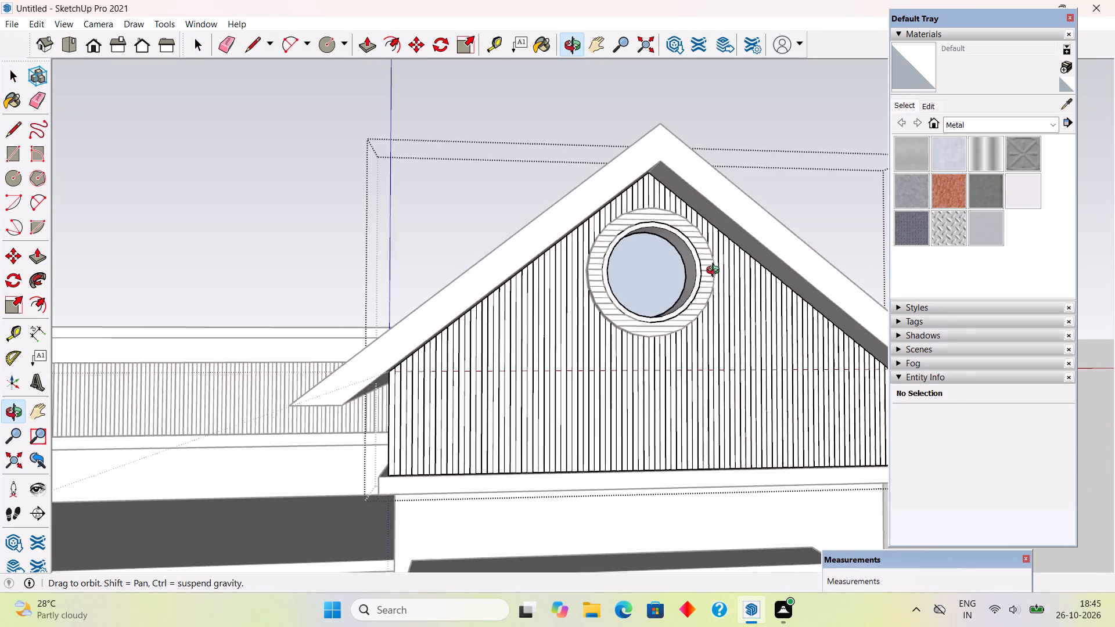
middle_click_drag(715, 272, 704, 298)
left_click(642, 329)
scroll(642, 329, "up", 5)
triple_click(643, 319)
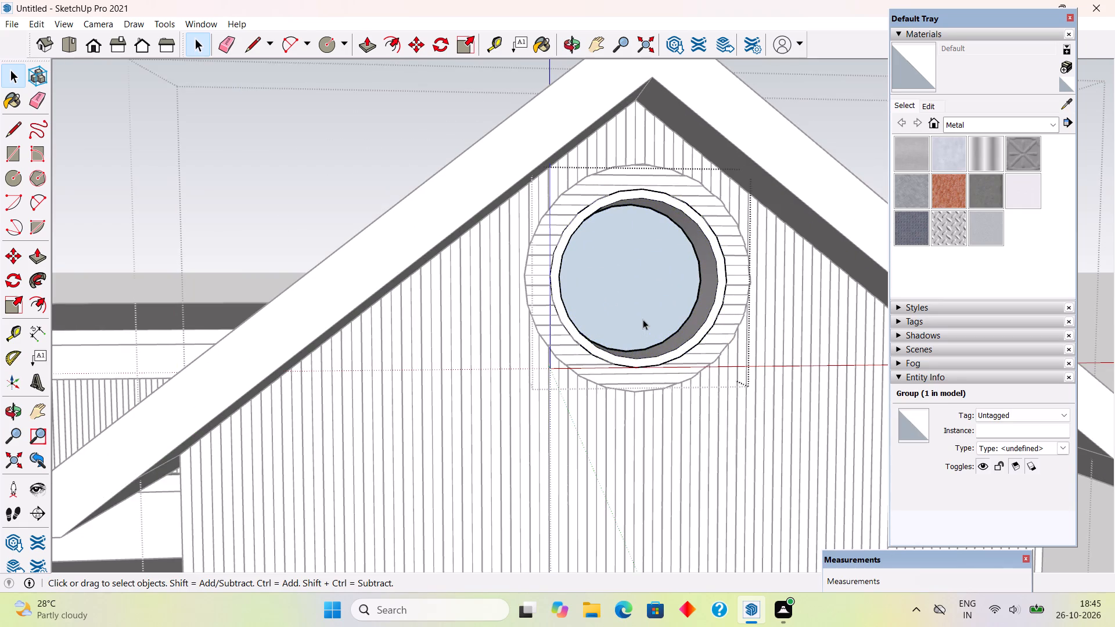
scroll(643, 319, "up", 5)
key("m")
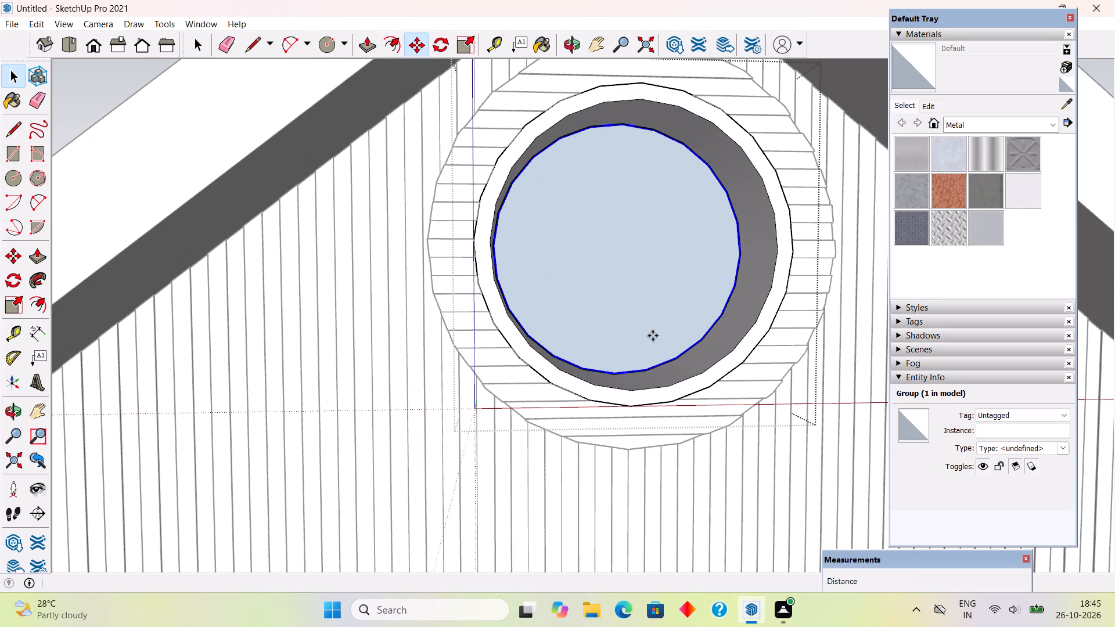
left_click(653, 336)
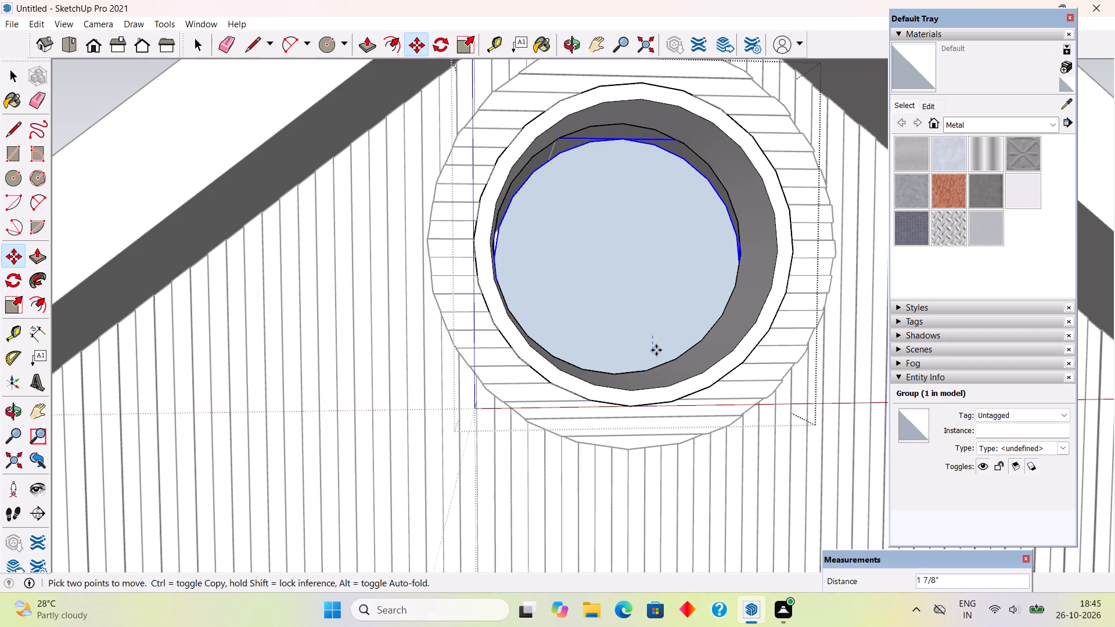
scroll(613, 336, "down", 10)
middle_click_drag(571, 334, 707, 374)
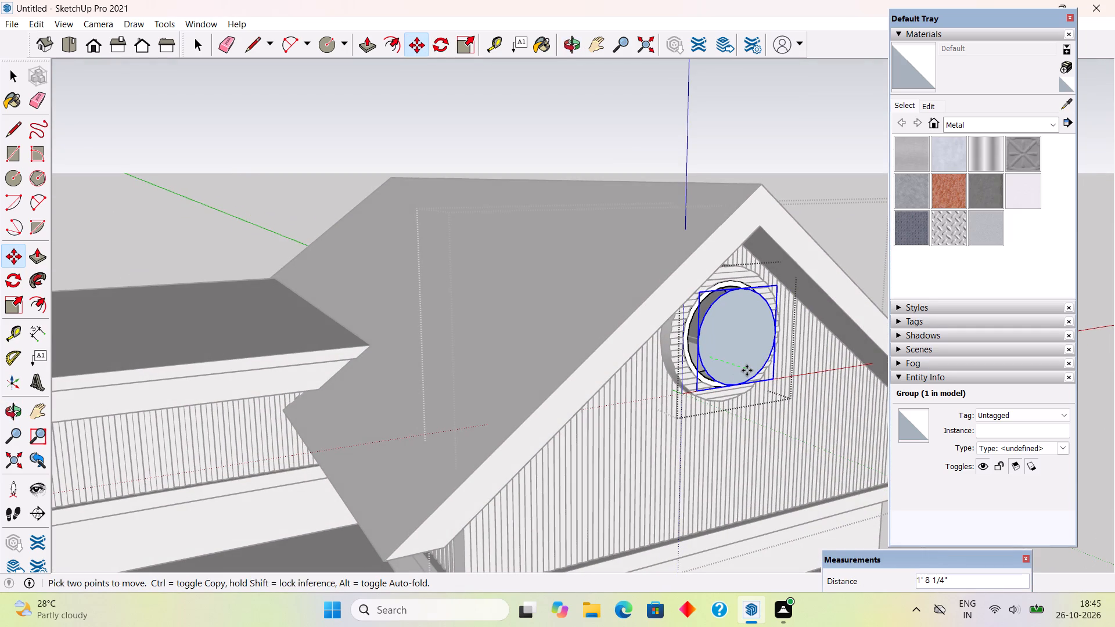
type("1.5'")
key("Return")
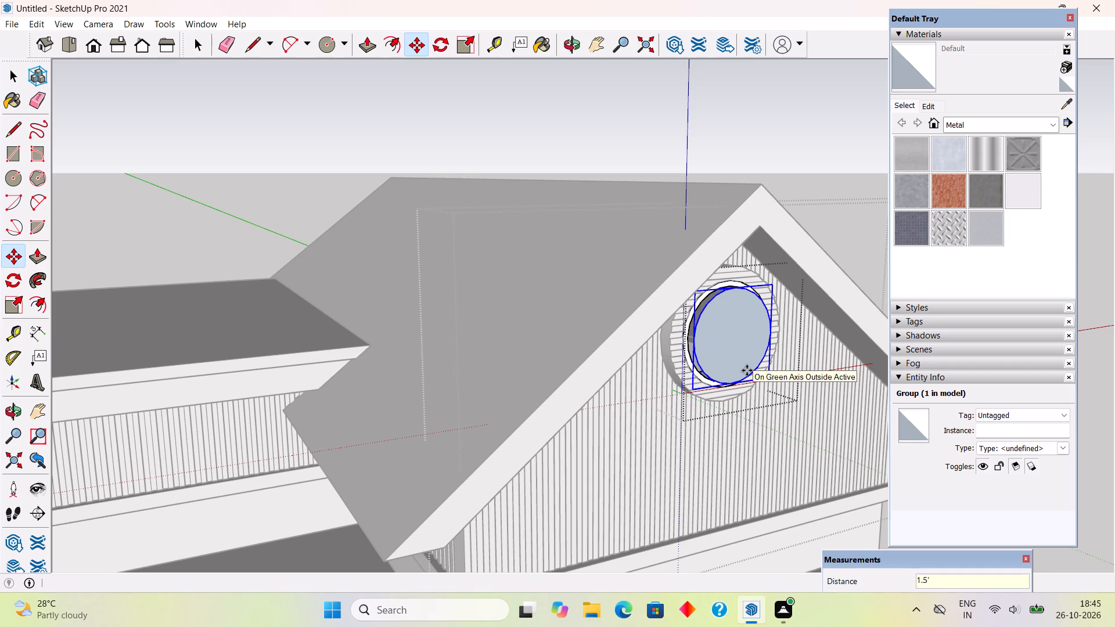
Move the disc group back 5" along the green axis into the round frame, and leave the frame and gable wall groups.
left_click(747, 370)
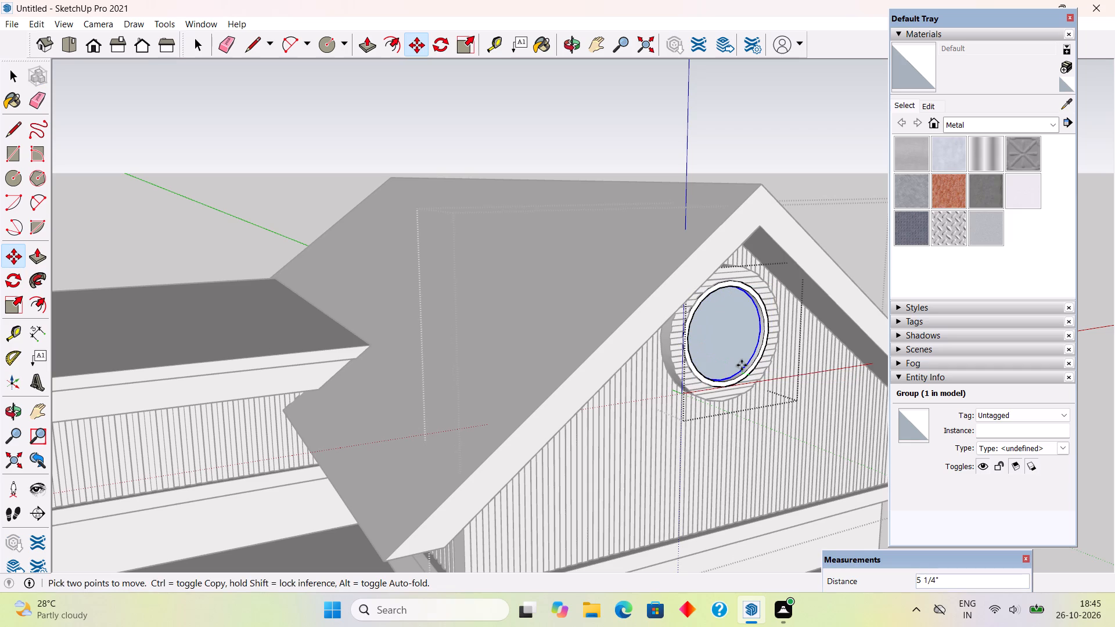
type("5\"")
key("Return")
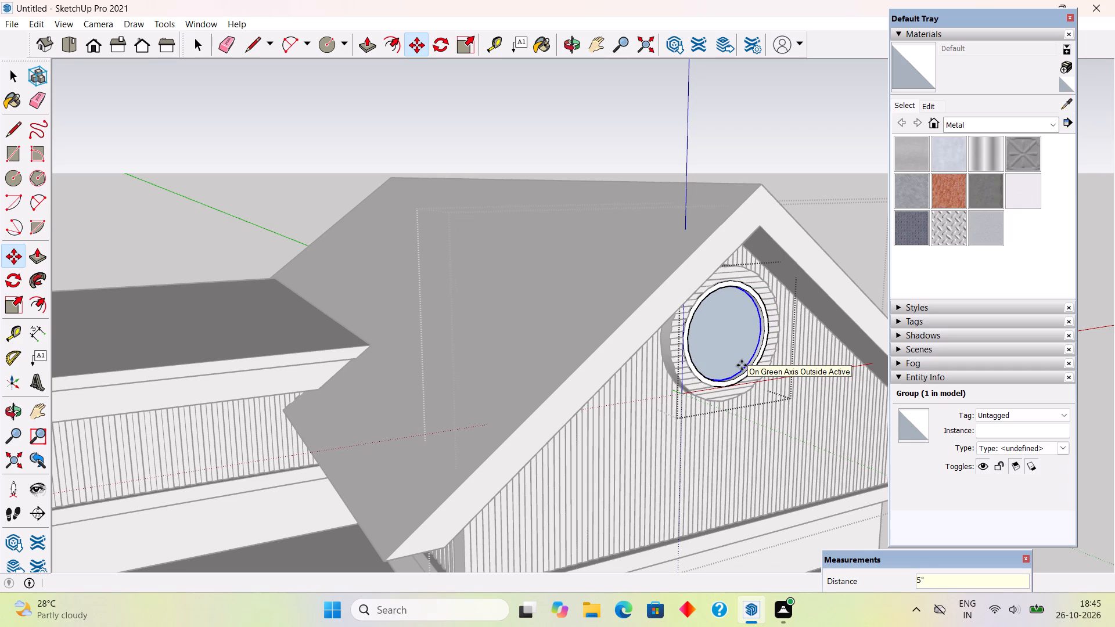
key("space")
scroll(738, 363, "down", 4)
left_click(701, 143)
middle_click_drag(787, 333, 626, 270)
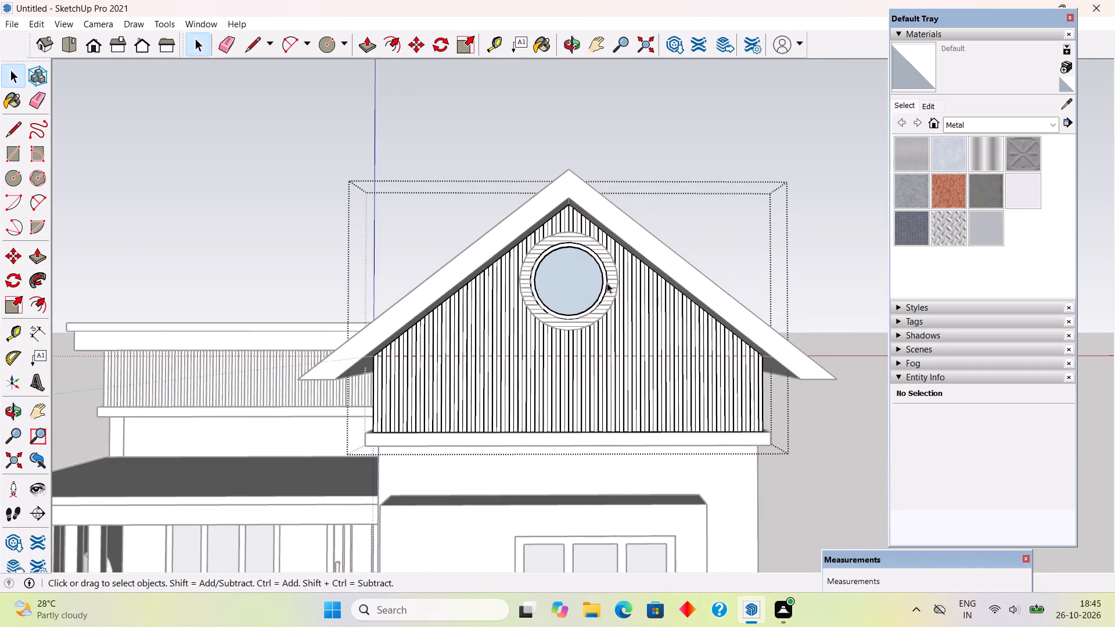
scroll(572, 306, "up", 7)
middle_click_drag(572, 306, 518, 439)
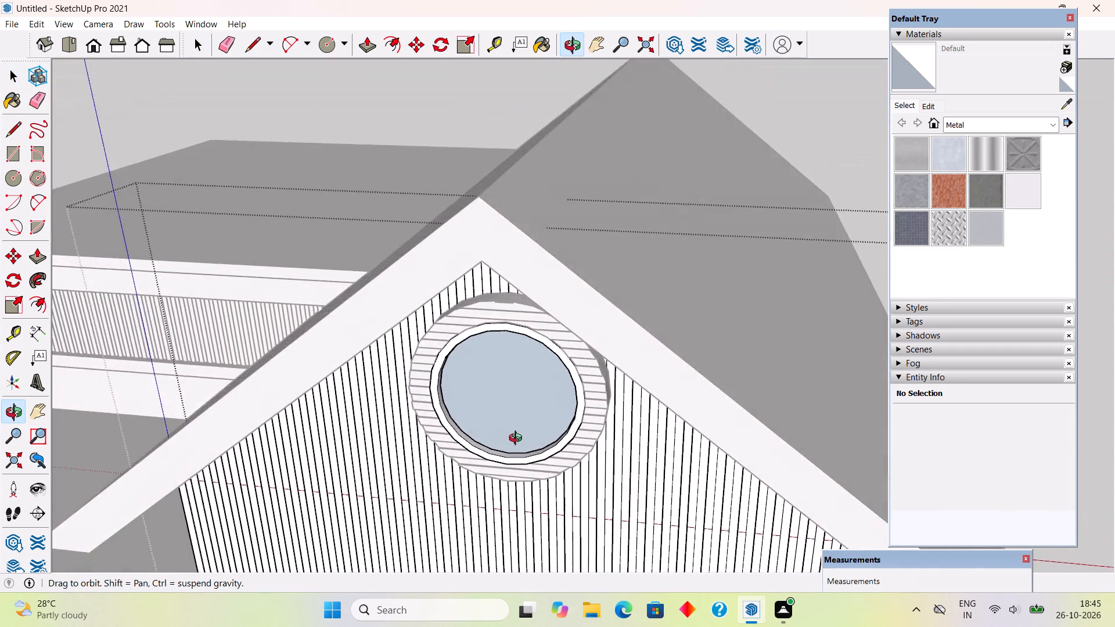
middle_click_drag(518, 439, 577, 361)
scroll(576, 336, "down", 12)
left_click(616, 204)
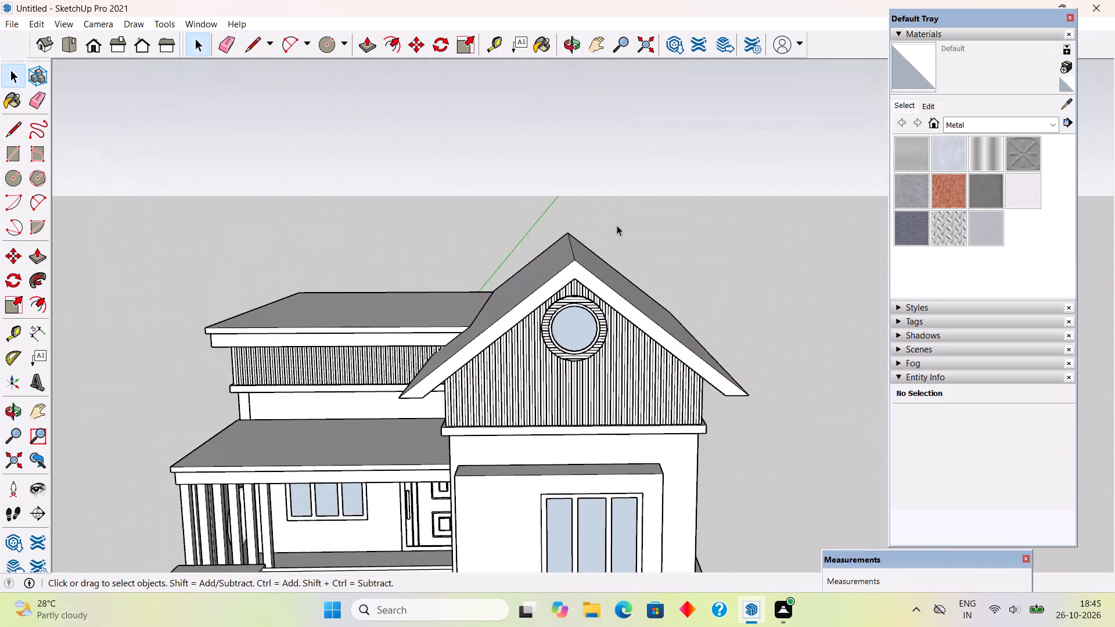
Examine the whole house from the front and around toward the side wall with the round window.
middle_click_drag(641, 435, 656, 367)
scroll(655, 366, "down", 9)
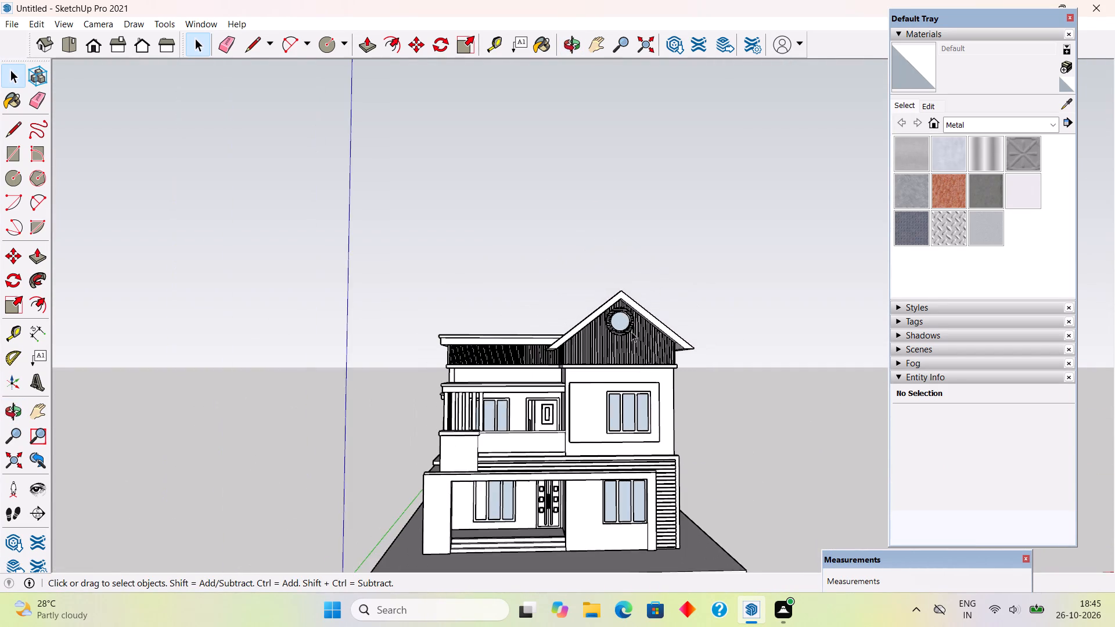
middle_click_drag(631, 331, 654, 397)
scroll(610, 334, "down", 1)
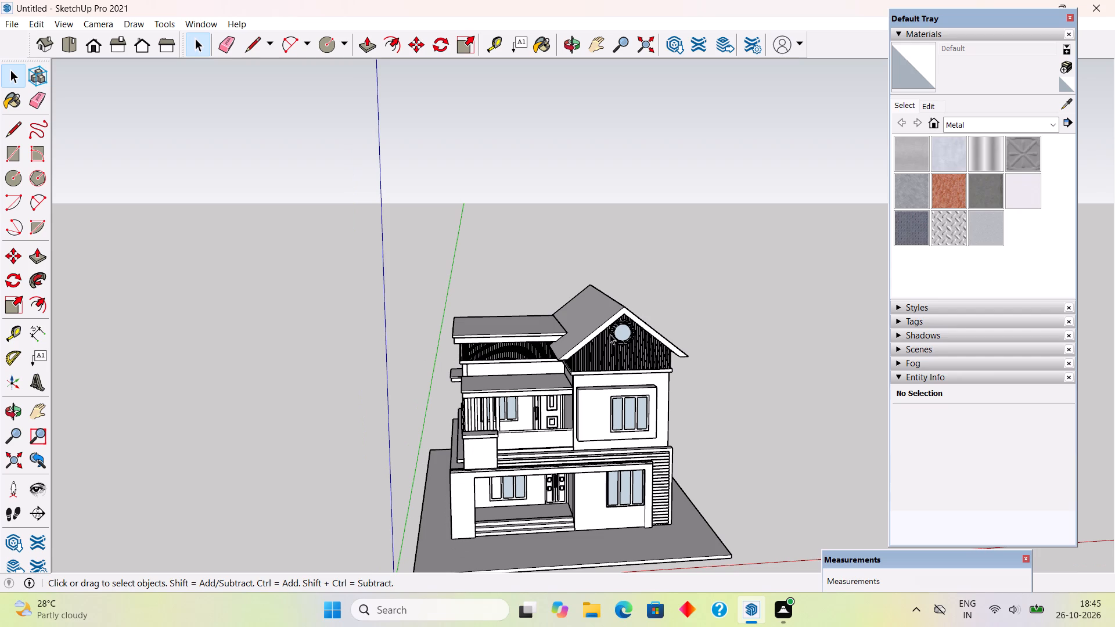
scroll(627, 362, "down", 1)
middle_click_drag(627, 397, 622, 367)
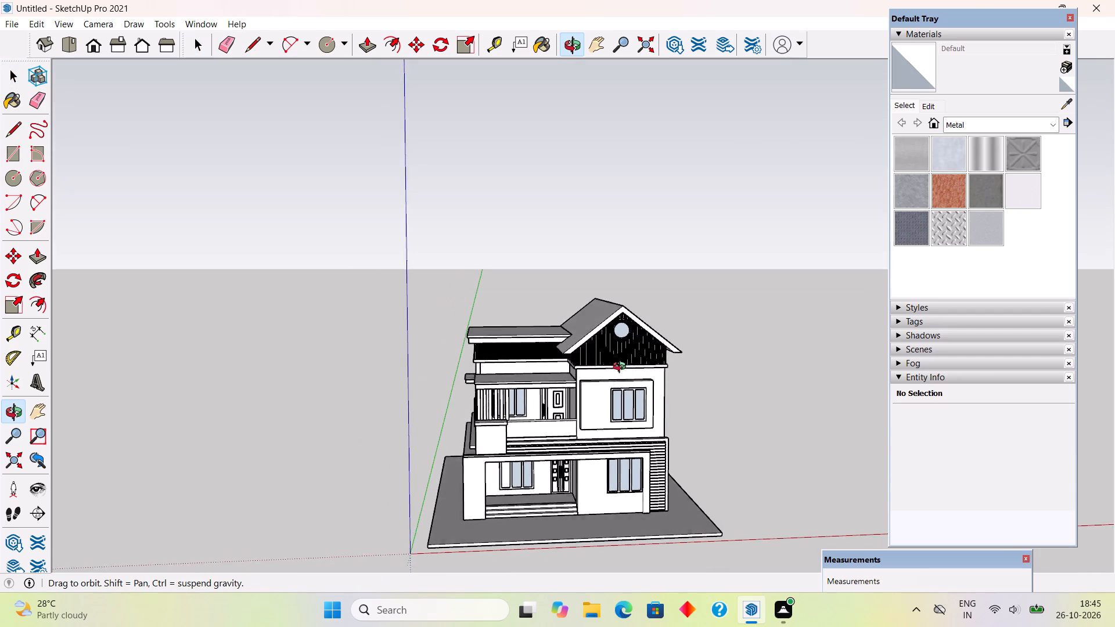
middle_click_drag(622, 367, 762, 341)
middle_click_drag(744, 381, 827, 391)
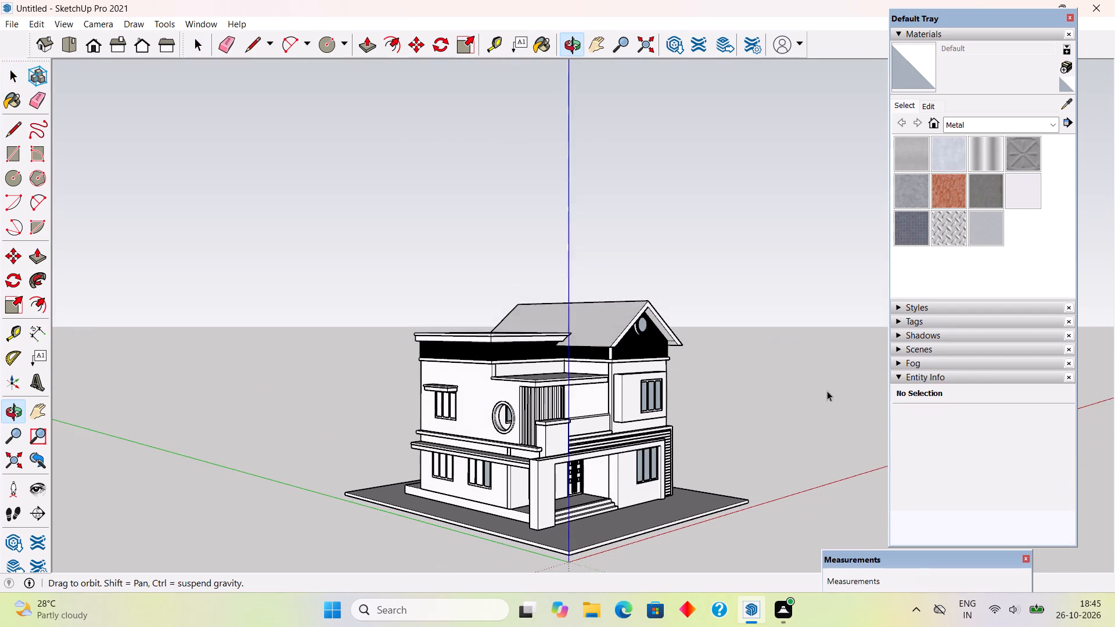
middle_click_drag(827, 391, 828, 390)
Open the side wall group and offset the rear inner edge of its round window opening to create a disc face across it.
scroll(557, 423, "up", 5)
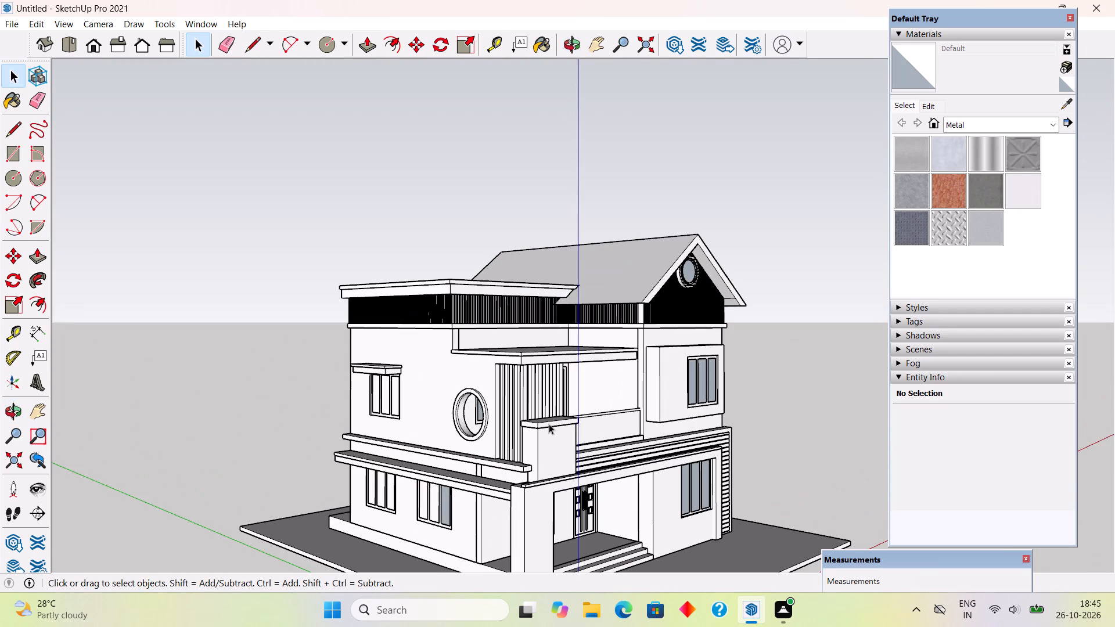
middle_click_drag(210, 388, 498, 376)
scroll(606, 475, "up", 5)
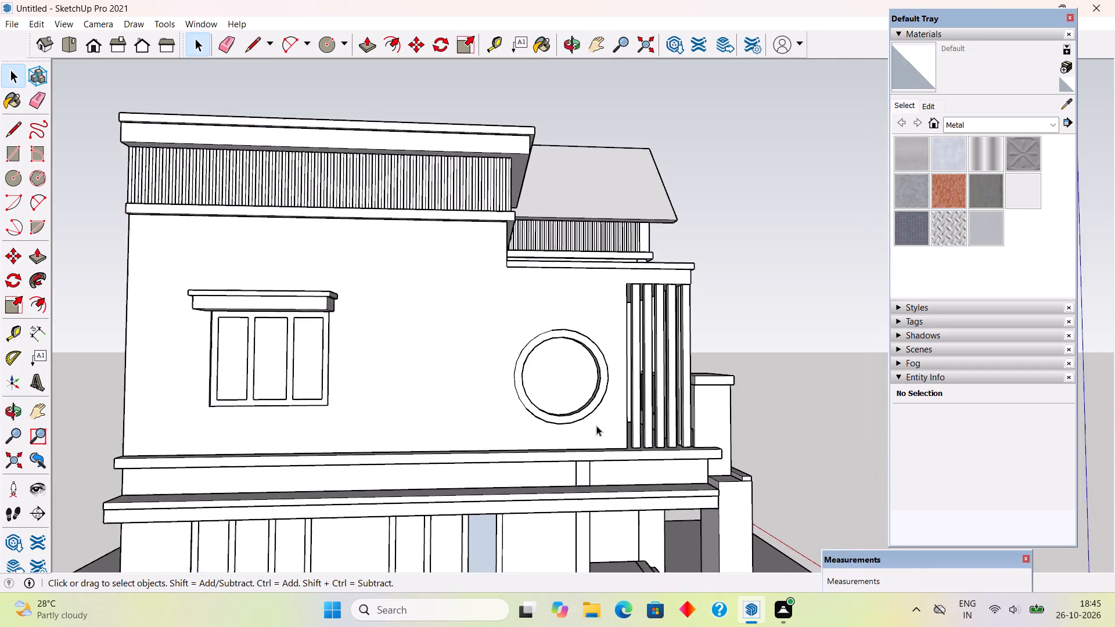
scroll(596, 426, "up", 4)
middle_click_drag(577, 391, 569, 514)
scroll(569, 510, "up", 5)
triple_click(560, 520)
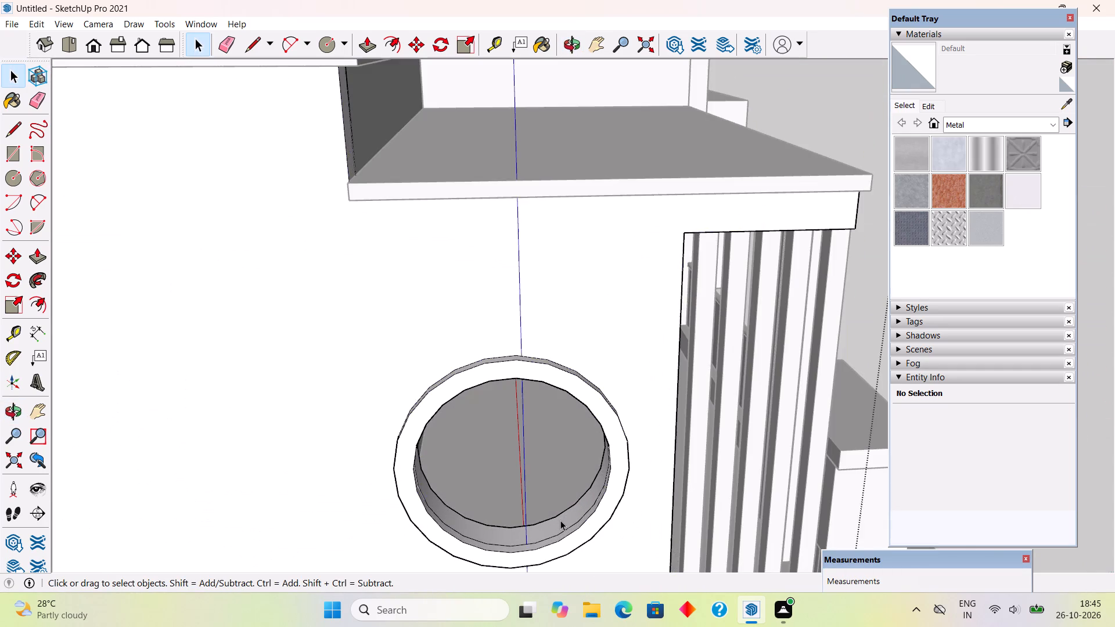
left_click(560, 520)
left_click(560, 520)
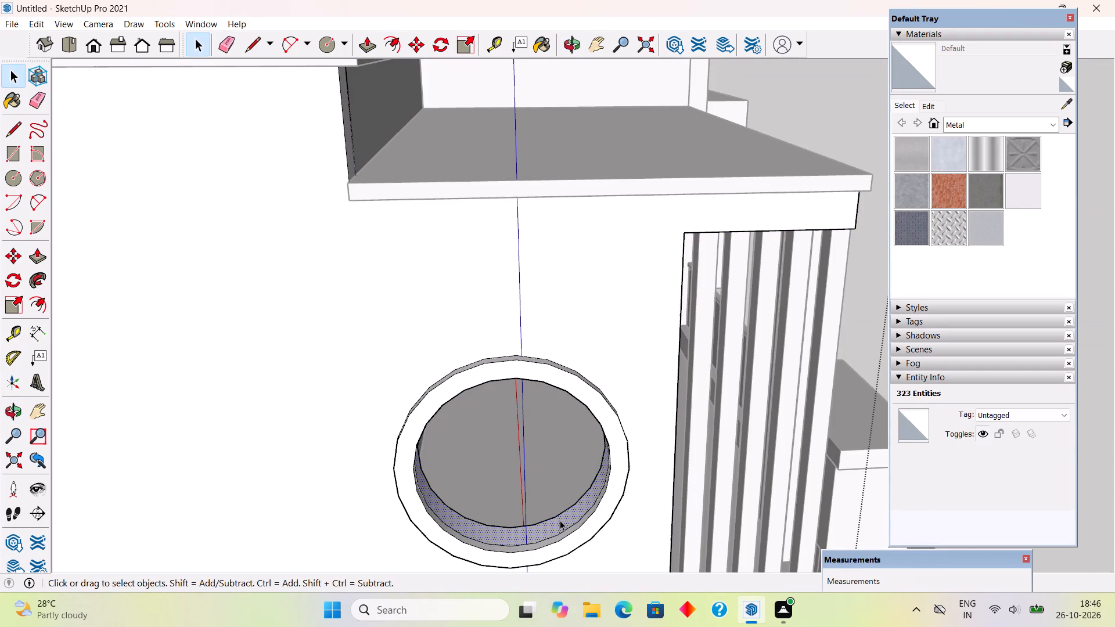
key("f")
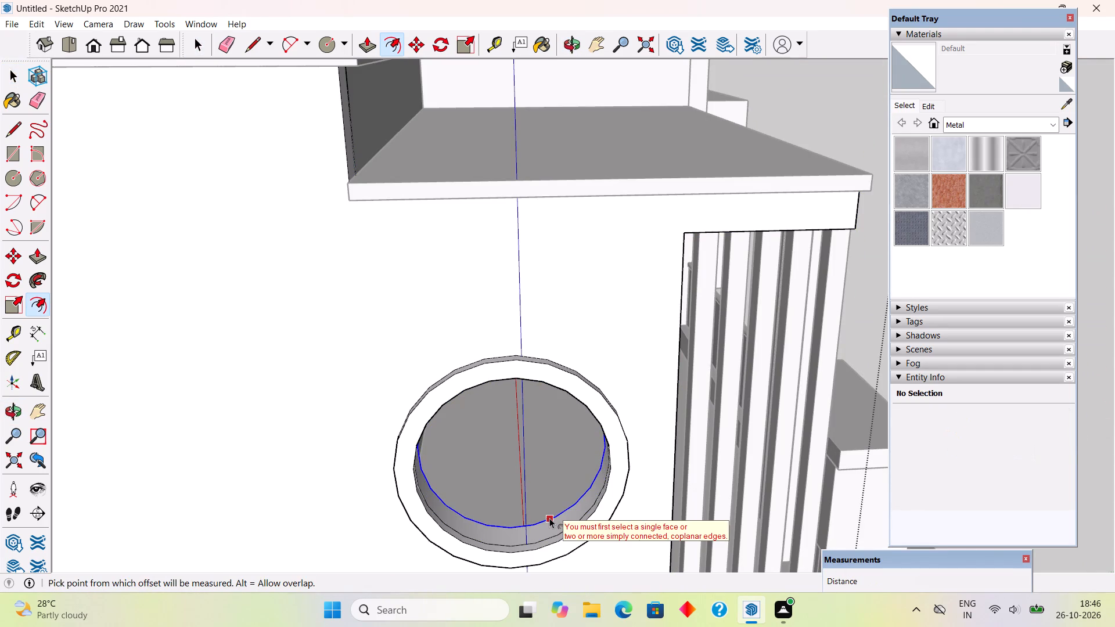
double_click(549, 518)
key("space")
Move the side wall's round disc face with its edge 9" outward along the red axis, and leave the wall group.
triple_click(548, 487)
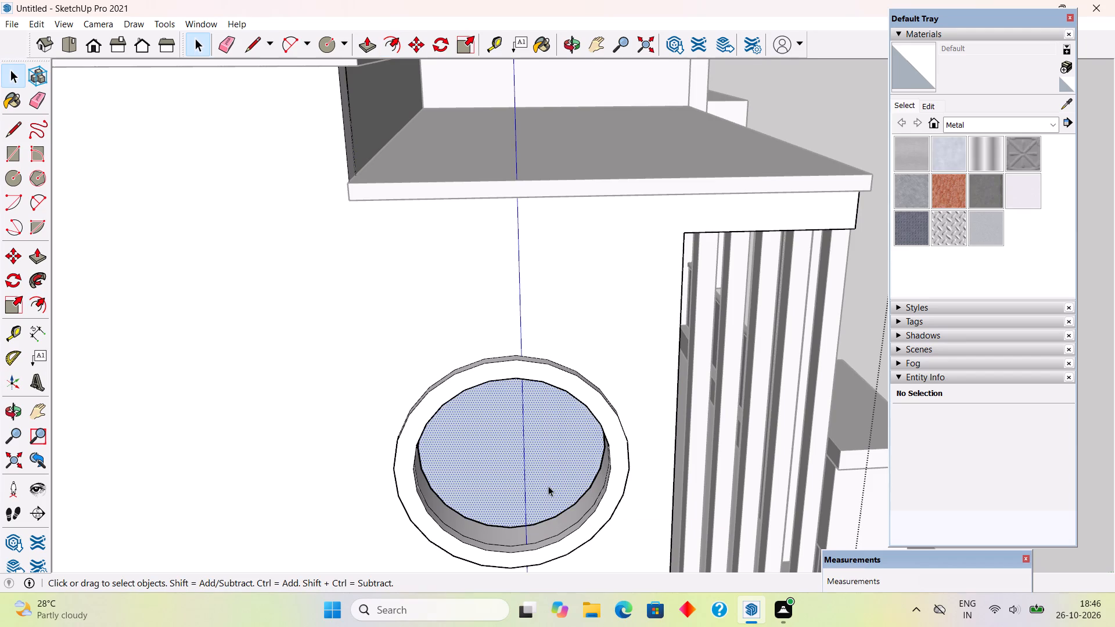
left_click(549, 488)
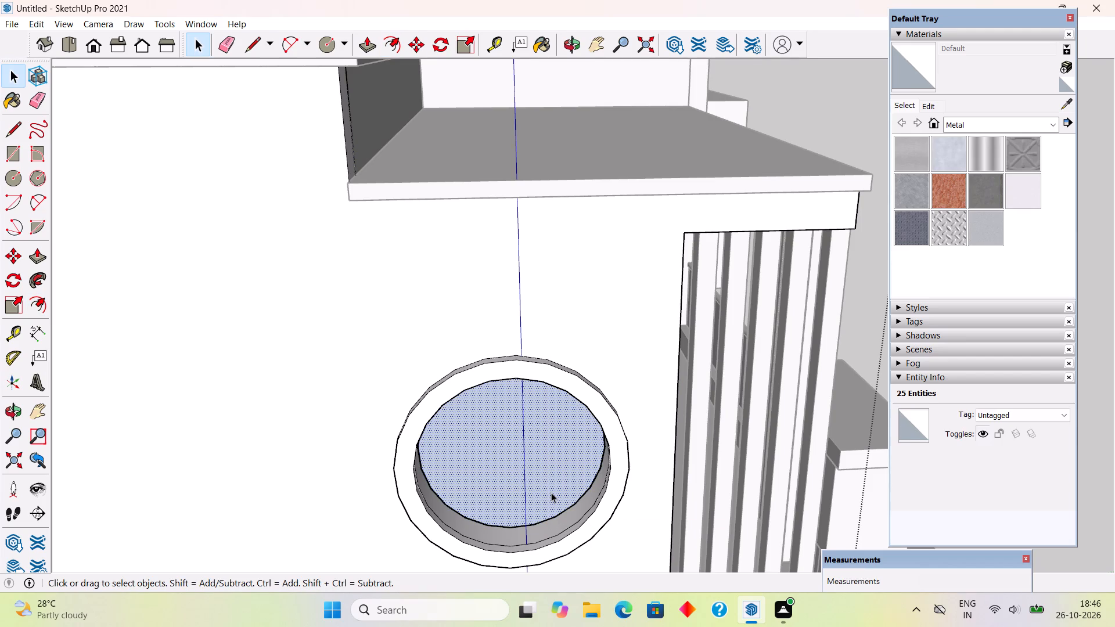
left_click(552, 493)
double_click(552, 493)
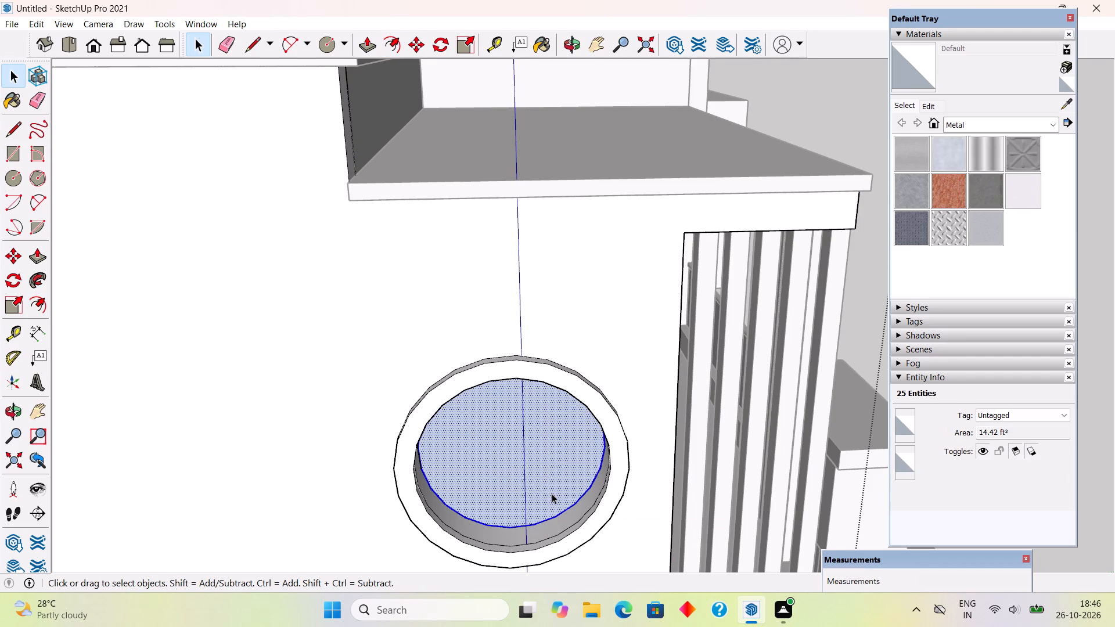
key("m")
left_click(552, 493)
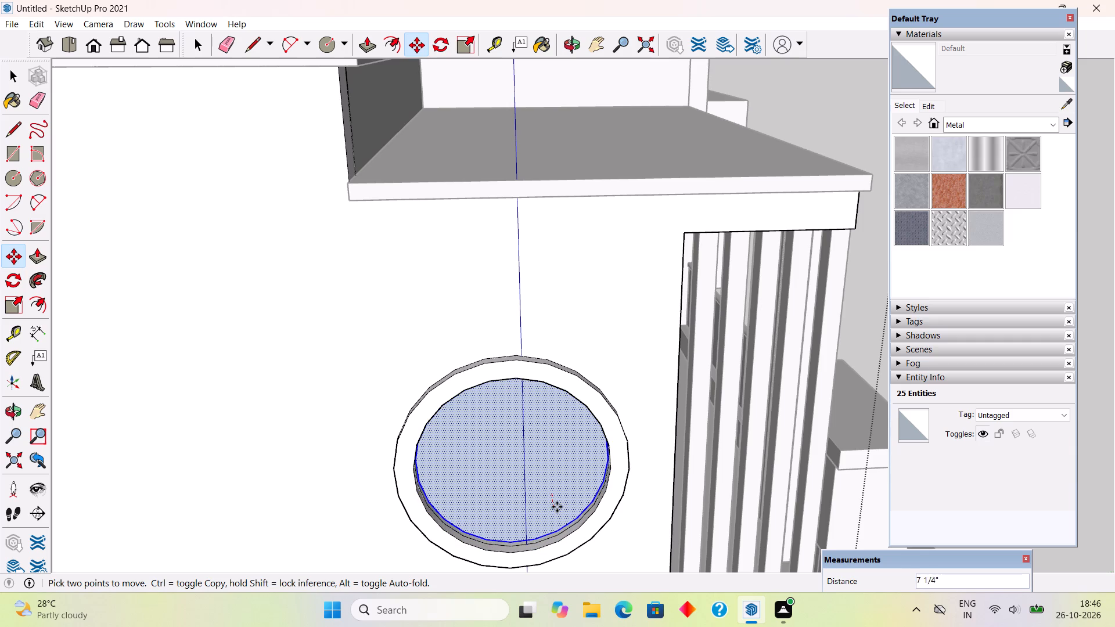
middle_click_drag(558, 502, 729, 460)
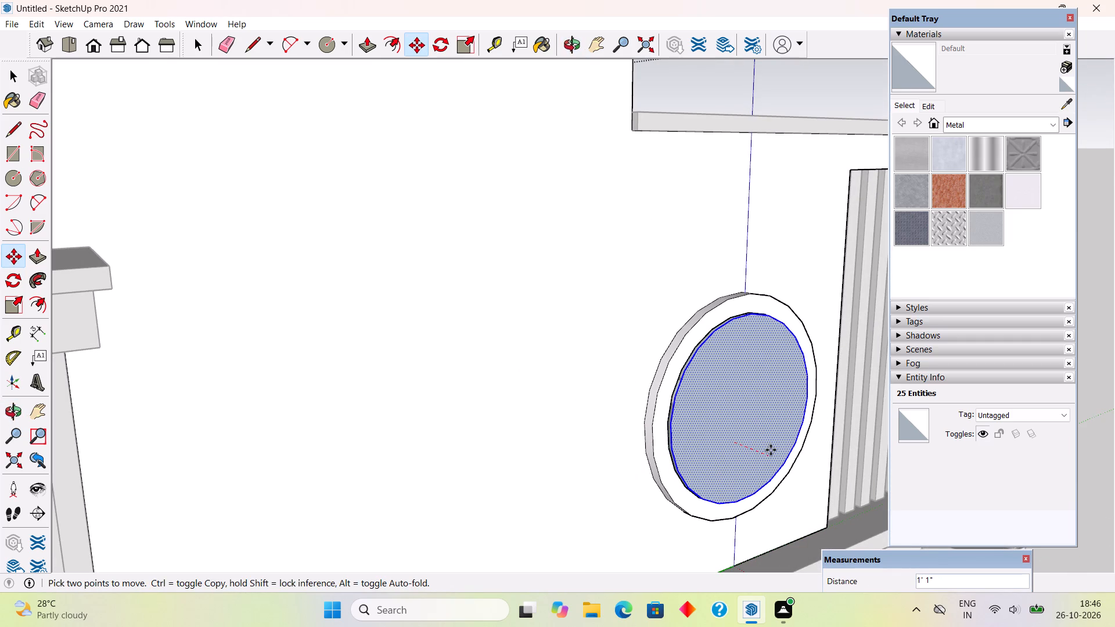
type("9\"")
key("Return")
key("space")
scroll(728, 465, "down", 5)
scroll(495, 432, "down", 6)
key("space")
left_click(814, 318)
Examine the side and front facades of the house, including both round windows.
middle_click_drag(781, 325, 292, 280)
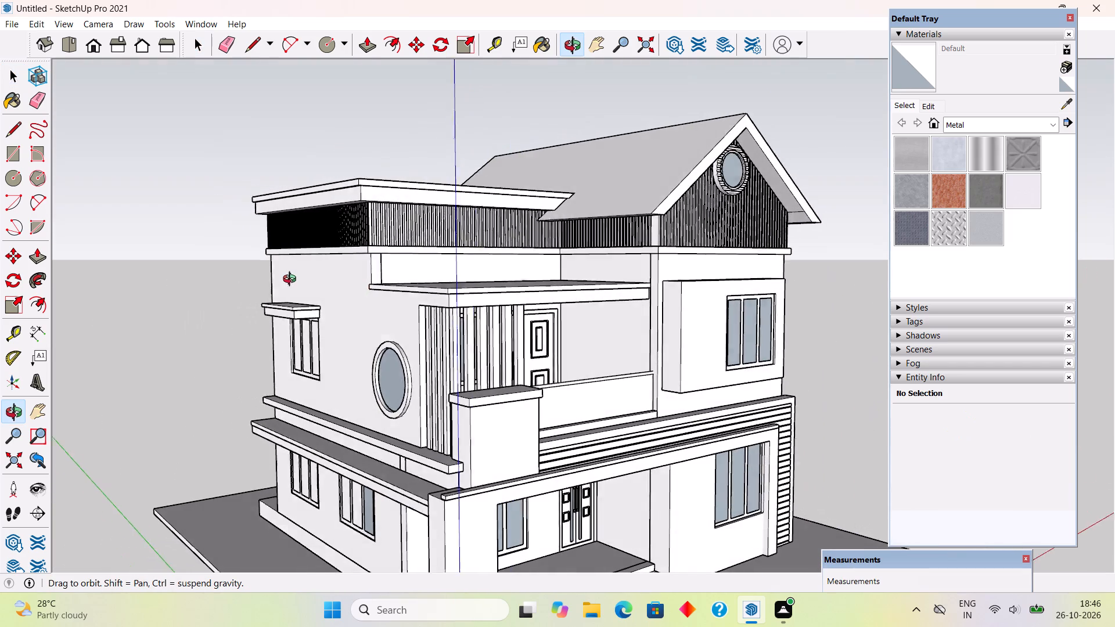
middle_click_drag(292, 280, 287, 281)
middle_click_drag(451, 348, 487, 340)
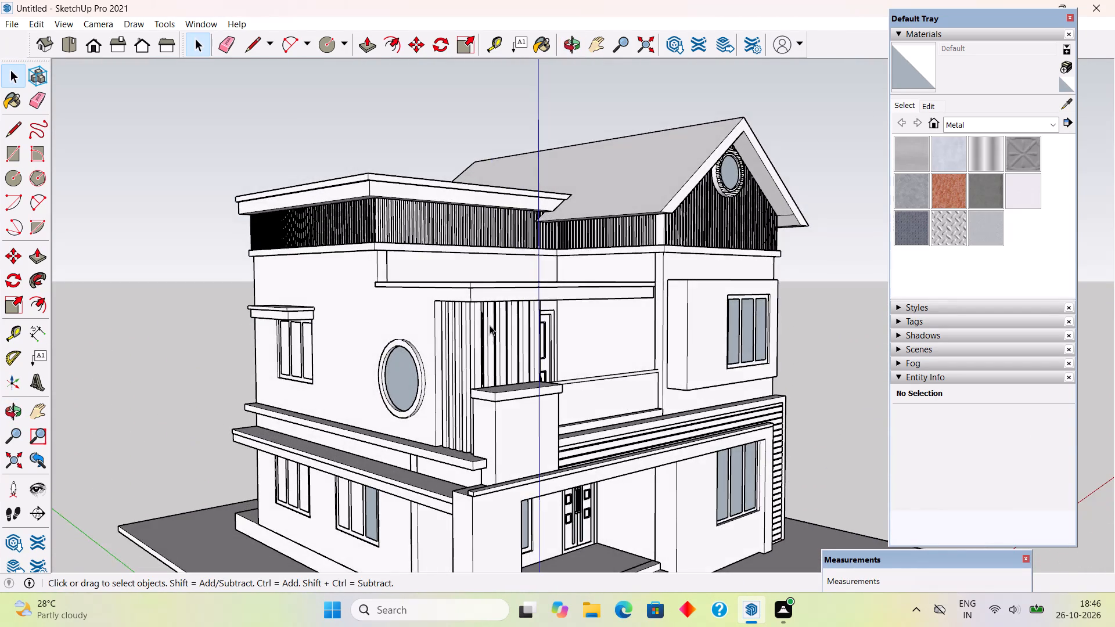
scroll(490, 322, "down", 5)
scroll(581, 442, "up", 1)
middle_click_drag(528, 401, 322, 379)
scroll(321, 381, "up", 2)
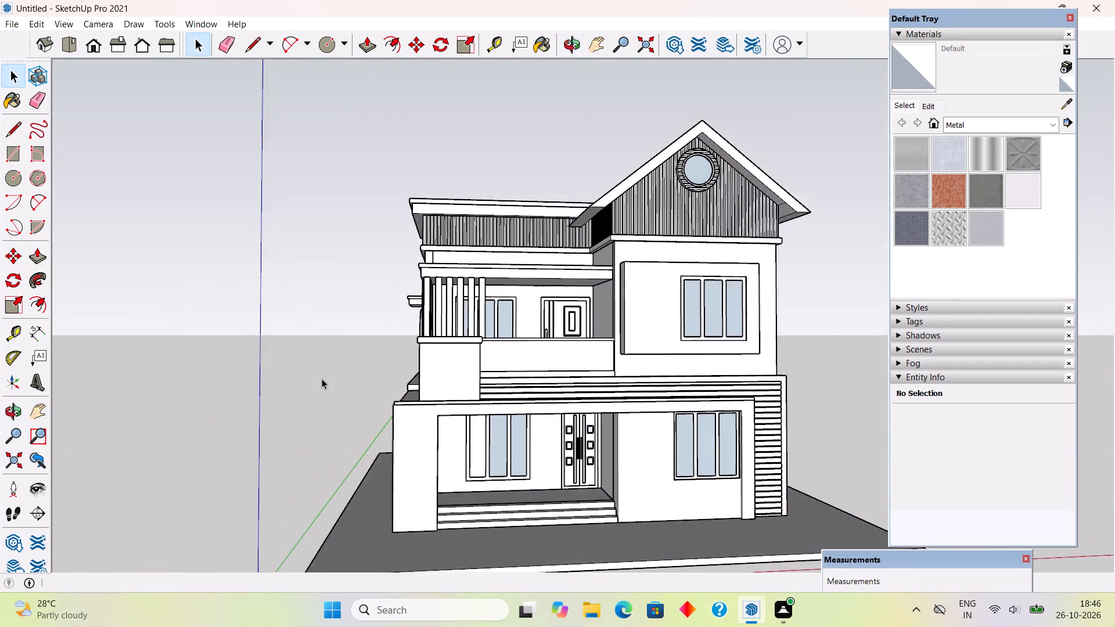
Examine the house's front facade from the gable round window down to the entrance.
middle_click_drag(322, 379, 321, 379)
scroll(322, 379, "up", 1)
scroll(327, 374, "down", 3)
middle_click_drag(577, 415, 551, 391)
scroll(551, 391, "up", 4)
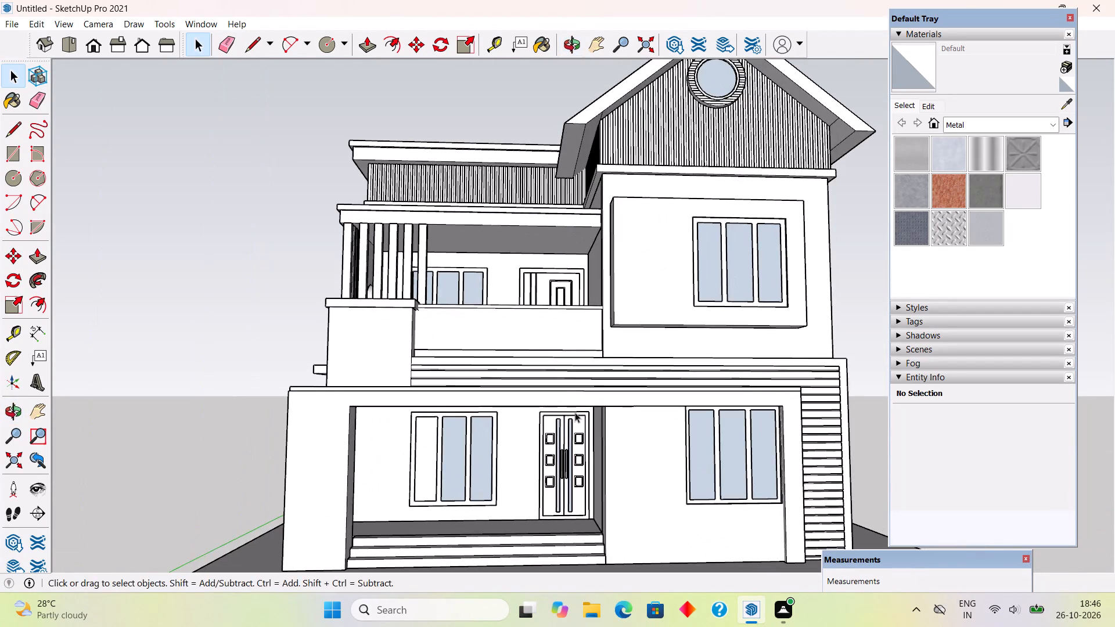
middle_click_drag(576, 416, 590, 439)
scroll(590, 439, "up", 1)
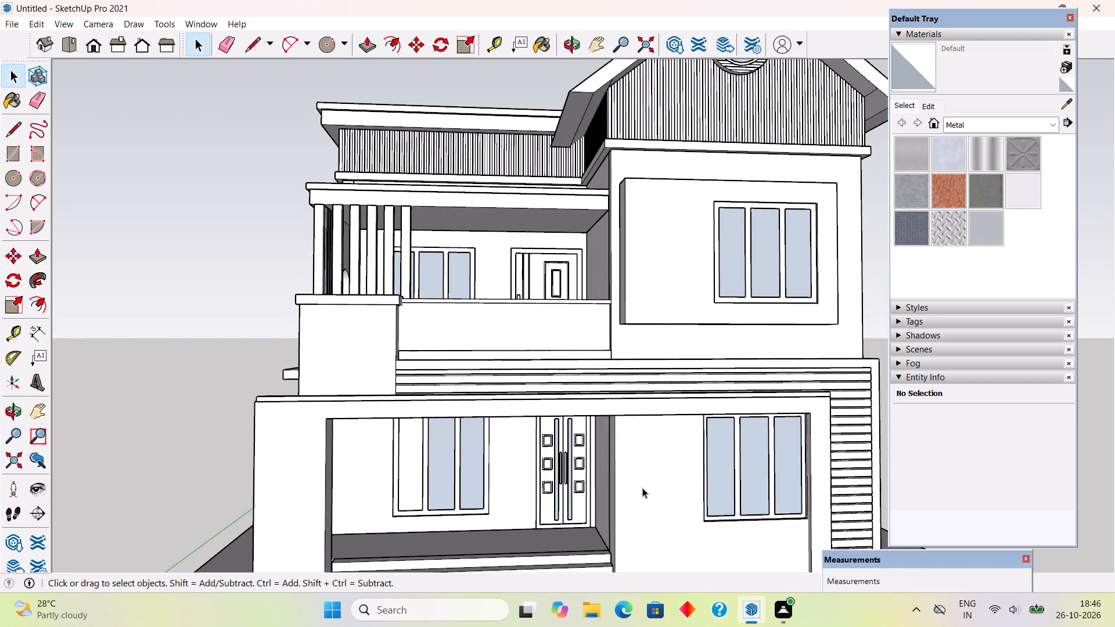
scroll(603, 553, "down", 4)
scroll(591, 406, "down", 3)
scroll(555, 273, "down", 1)
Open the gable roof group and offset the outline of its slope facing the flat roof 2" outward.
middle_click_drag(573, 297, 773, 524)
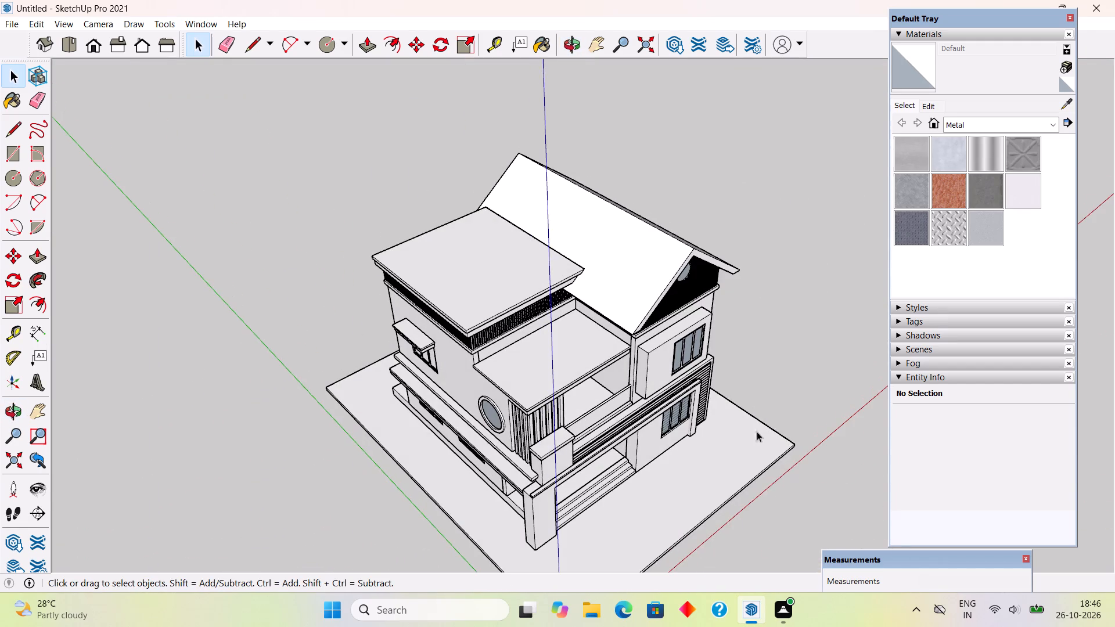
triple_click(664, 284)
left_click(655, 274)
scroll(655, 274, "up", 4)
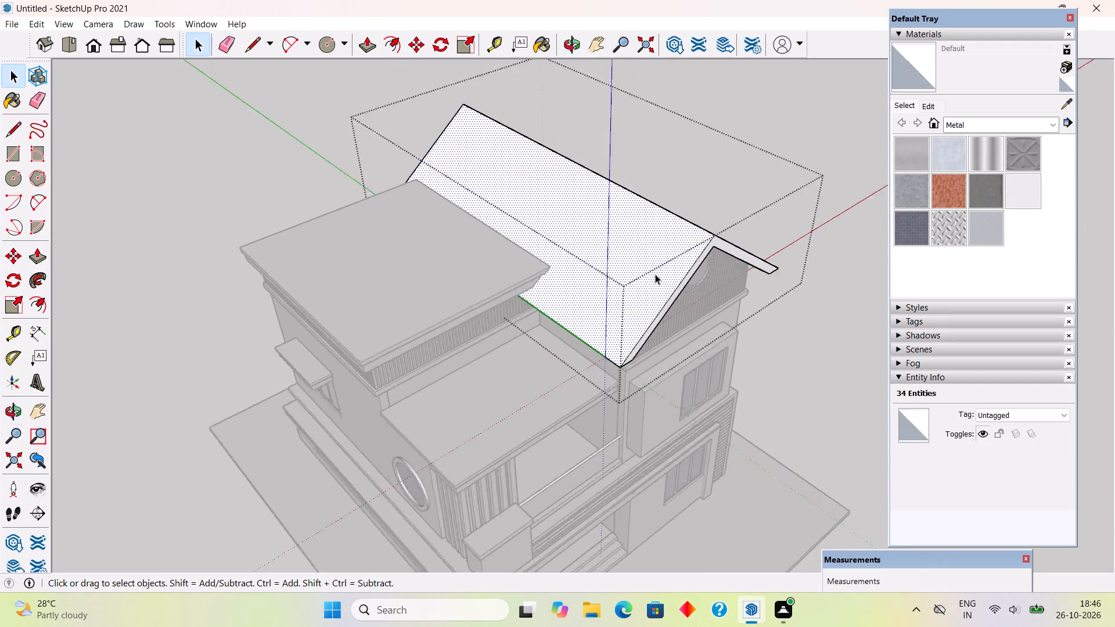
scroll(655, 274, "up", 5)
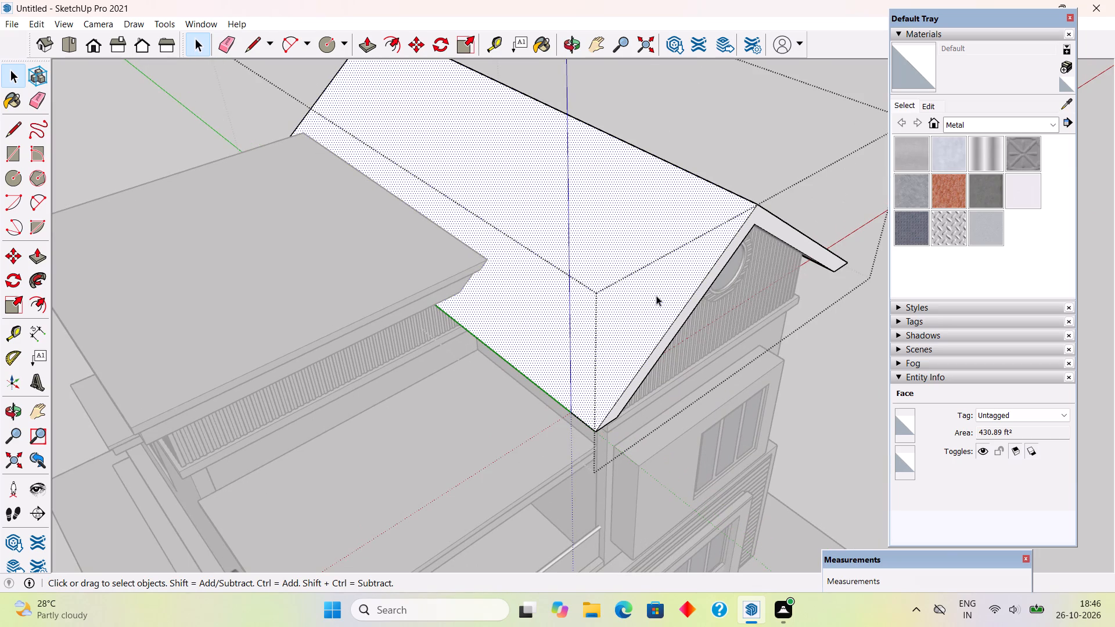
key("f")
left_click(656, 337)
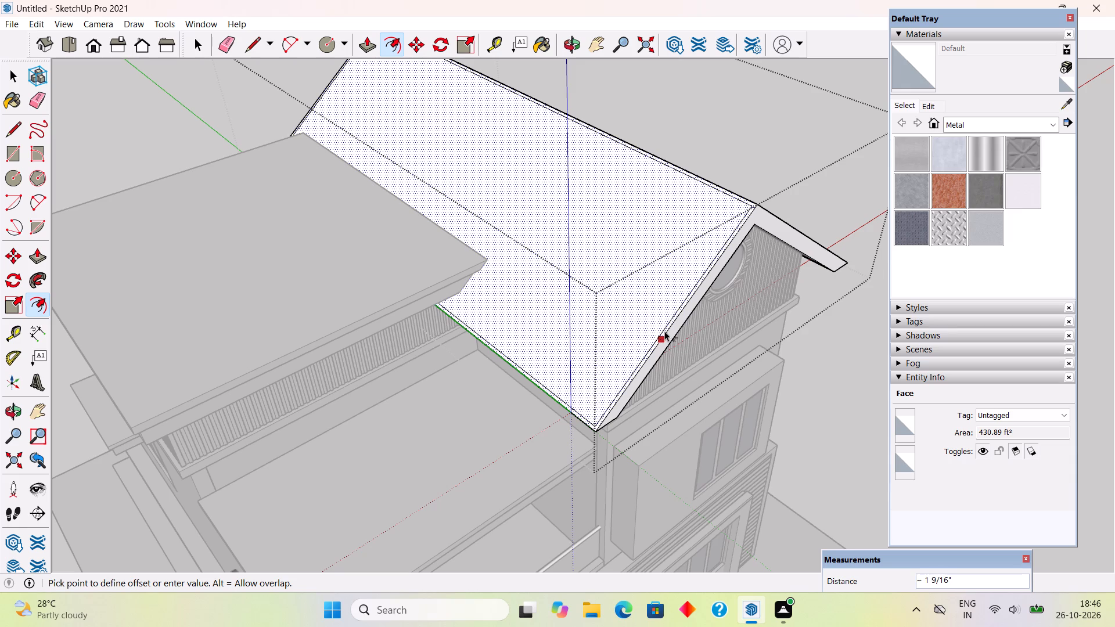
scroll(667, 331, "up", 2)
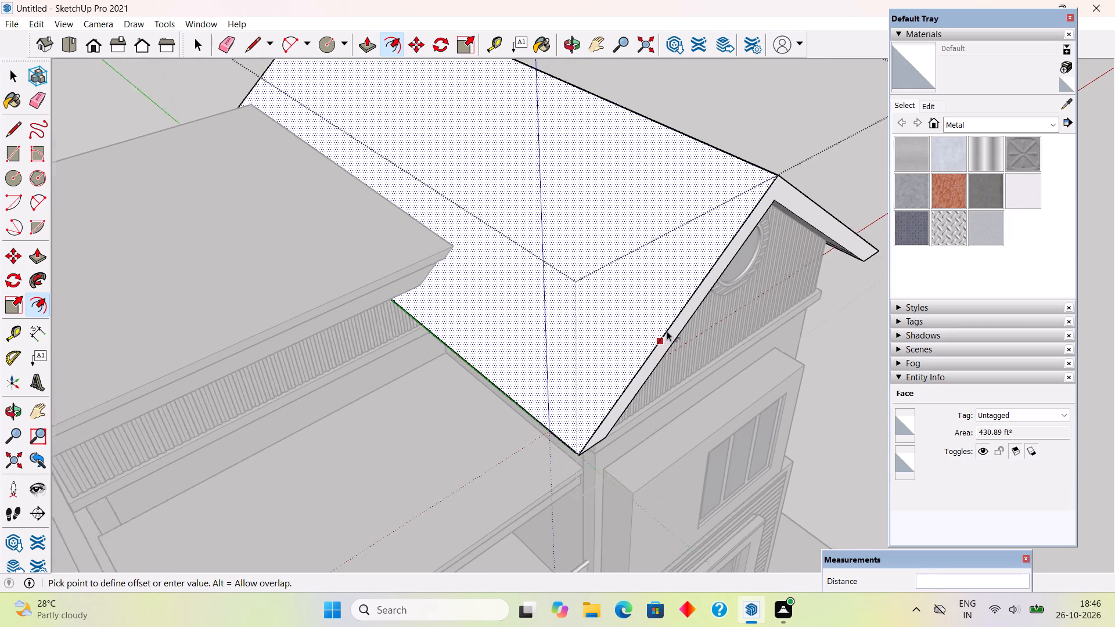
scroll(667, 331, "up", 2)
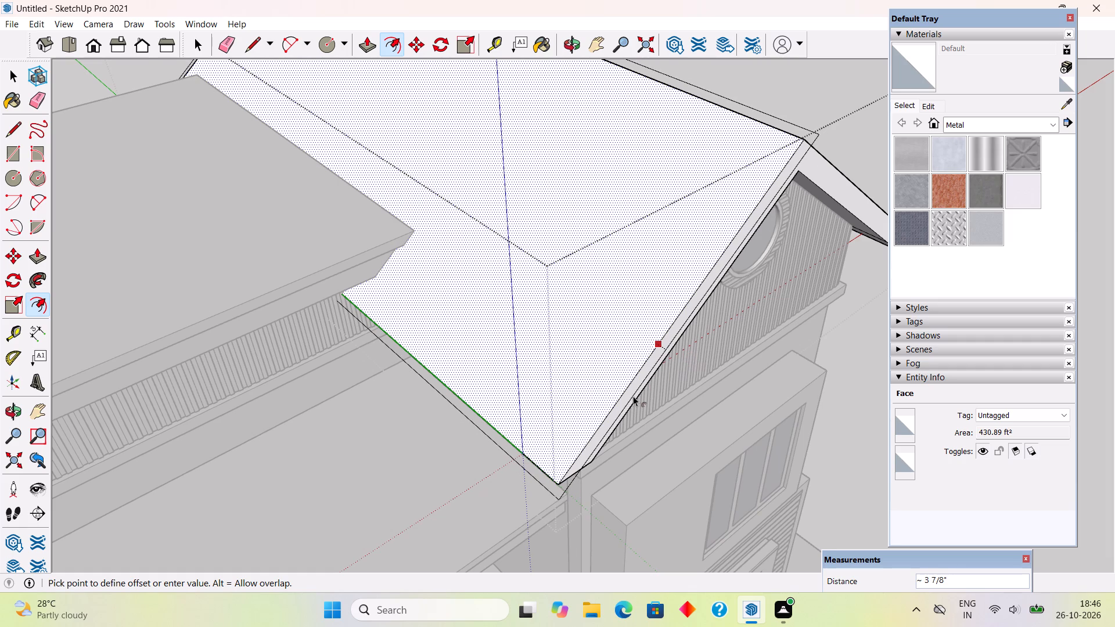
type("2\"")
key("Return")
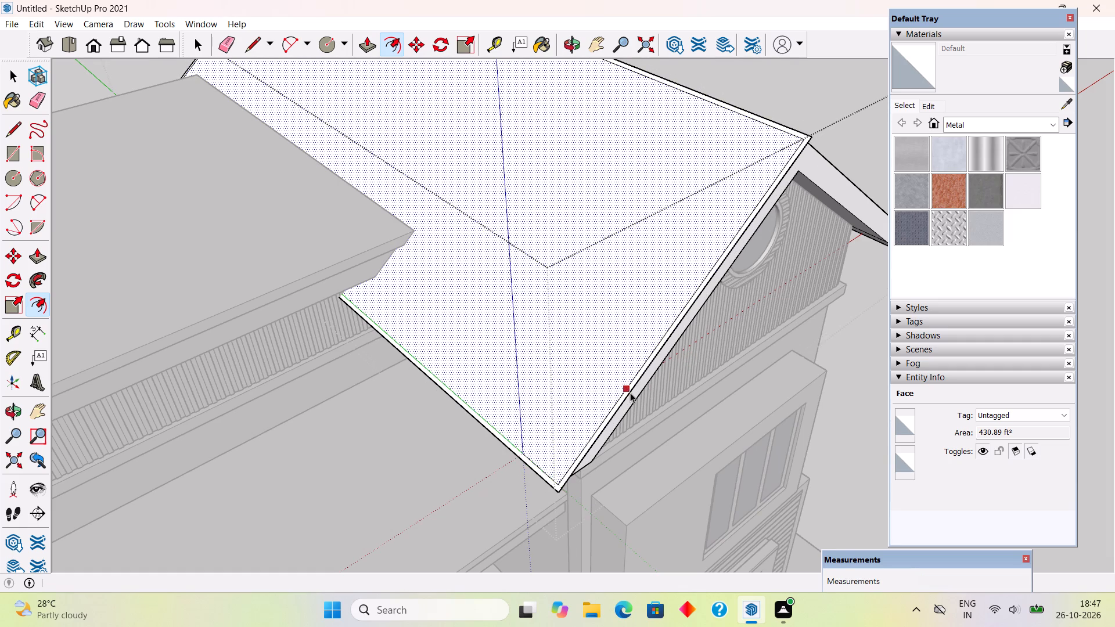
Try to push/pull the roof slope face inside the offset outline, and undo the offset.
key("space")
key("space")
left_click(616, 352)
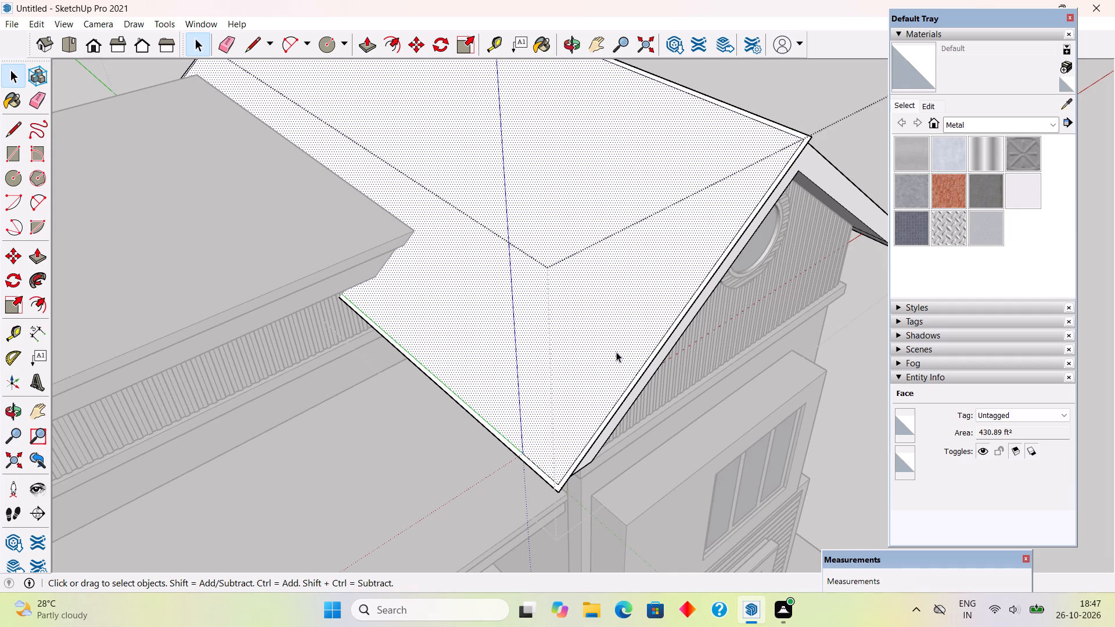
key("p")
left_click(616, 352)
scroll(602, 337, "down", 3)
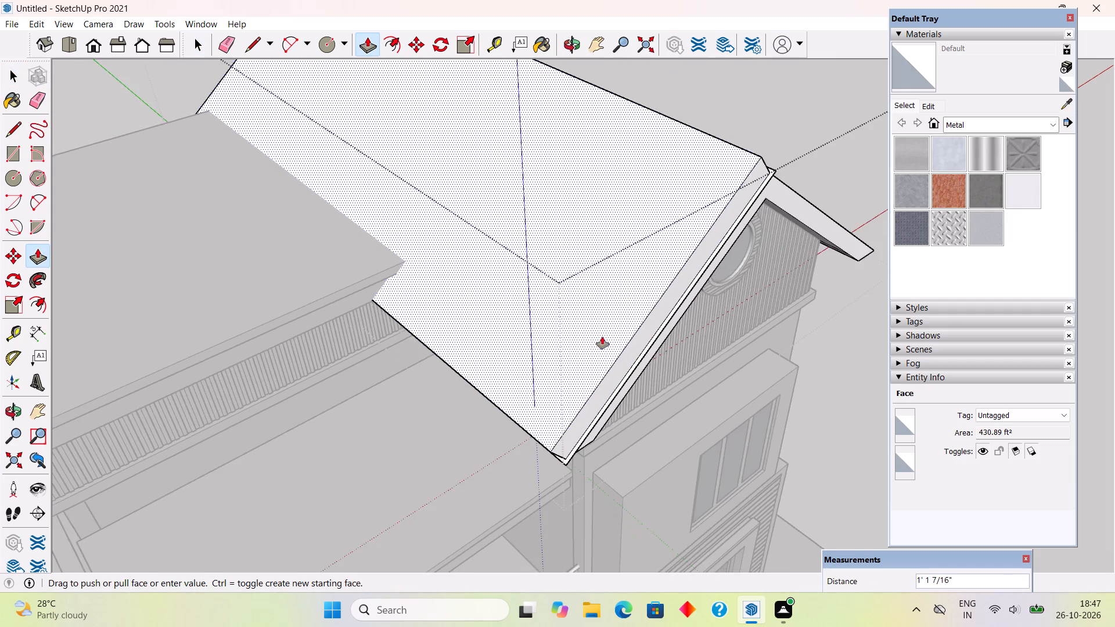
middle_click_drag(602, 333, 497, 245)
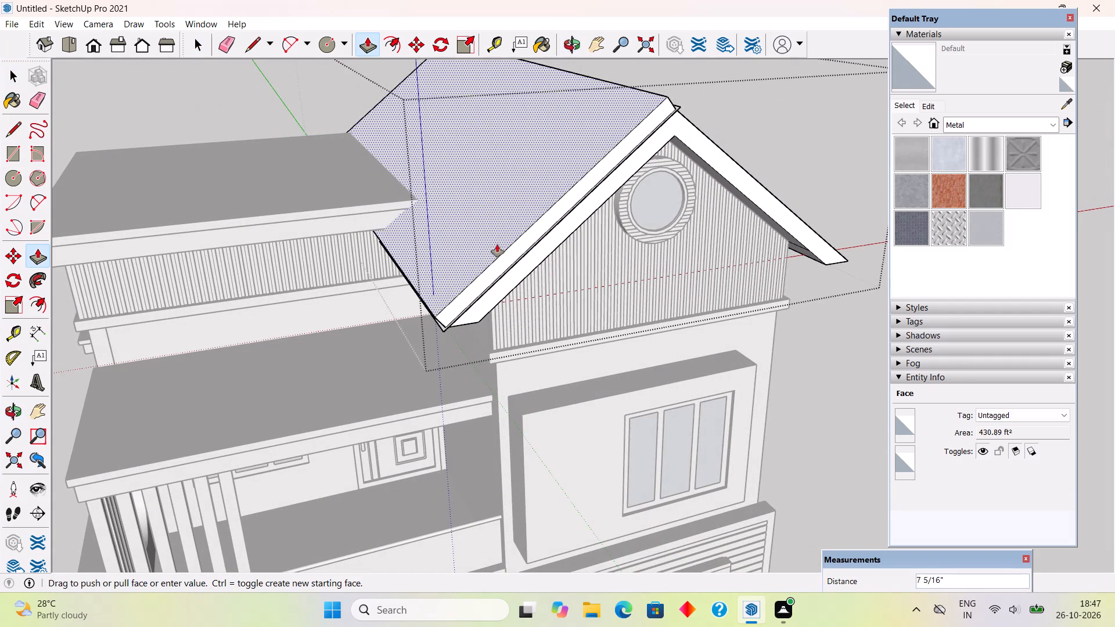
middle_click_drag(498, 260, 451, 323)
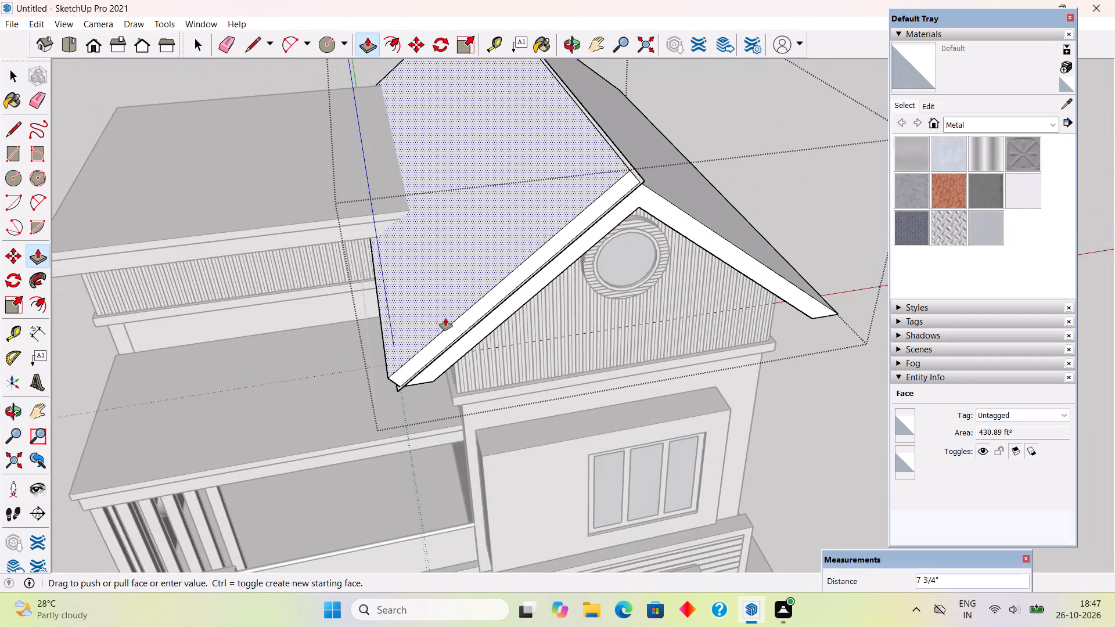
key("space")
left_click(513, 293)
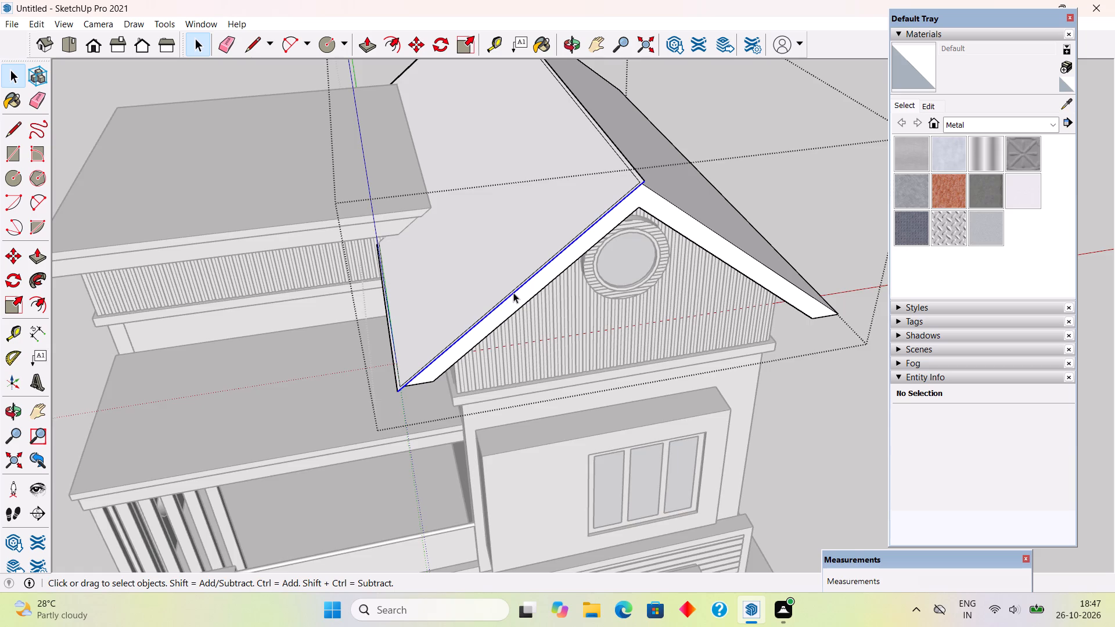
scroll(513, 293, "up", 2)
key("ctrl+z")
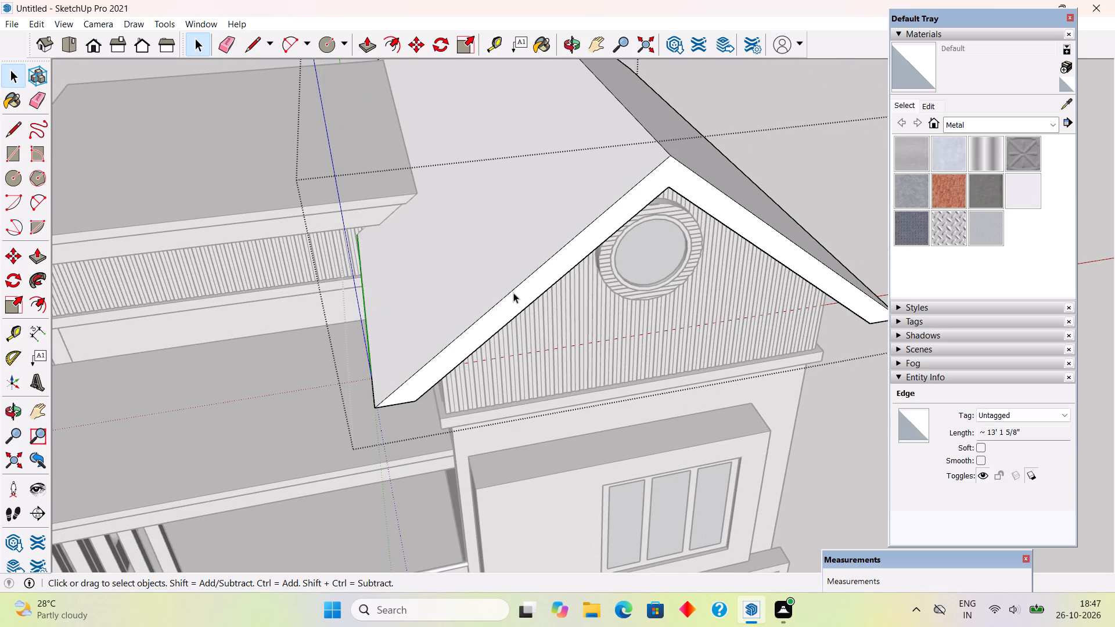
Leave the gable roof group and hide the two stacked flat roof slab groups beside it.
scroll(530, 321, "down", 9)
left_click(713, 153)
middle_click_drag(714, 259, 792, 345)
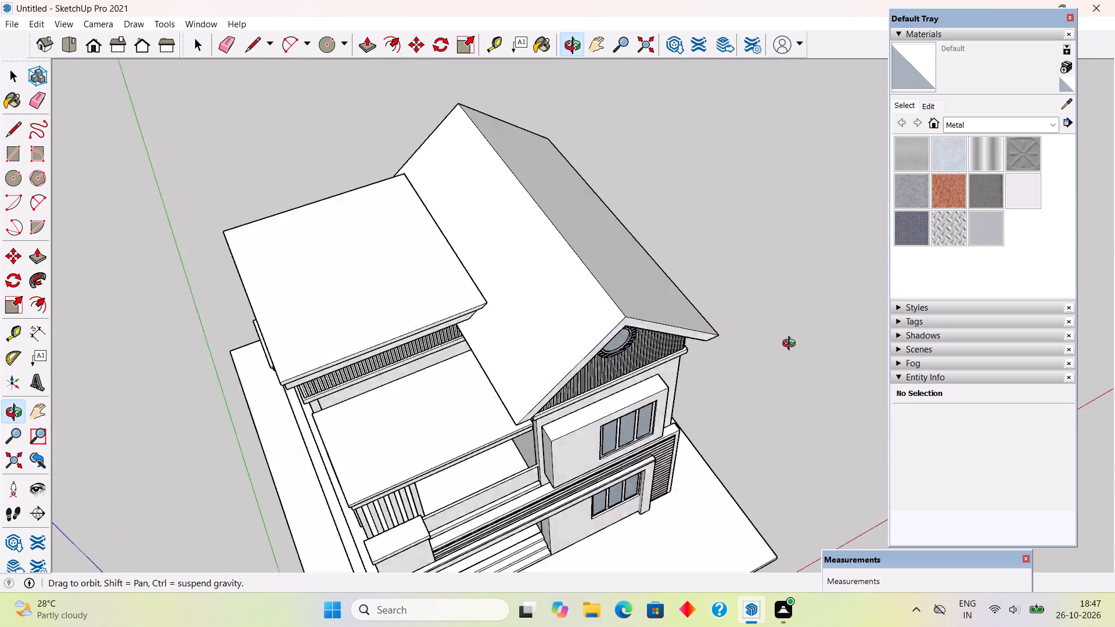
middle_click_drag(792, 345, 814, 374)
middle_click_drag(428, 298, 738, 228)
middle_click_drag(611, 312, 762, 292)
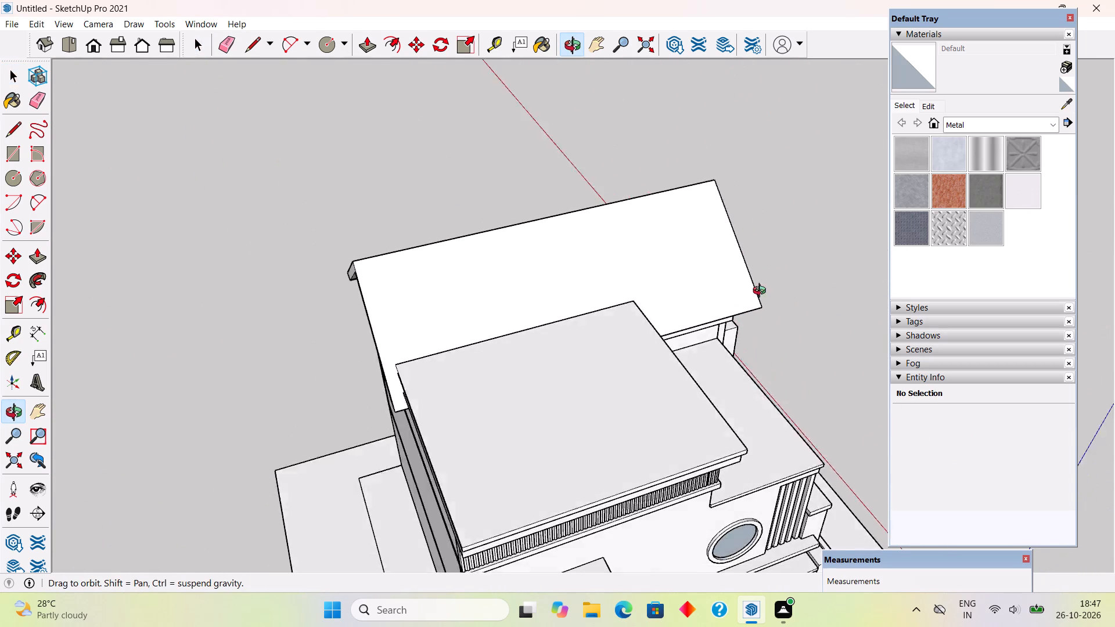
middle_click_drag(762, 292, 776, 269)
left_click(499, 386)
right_click(499, 386)
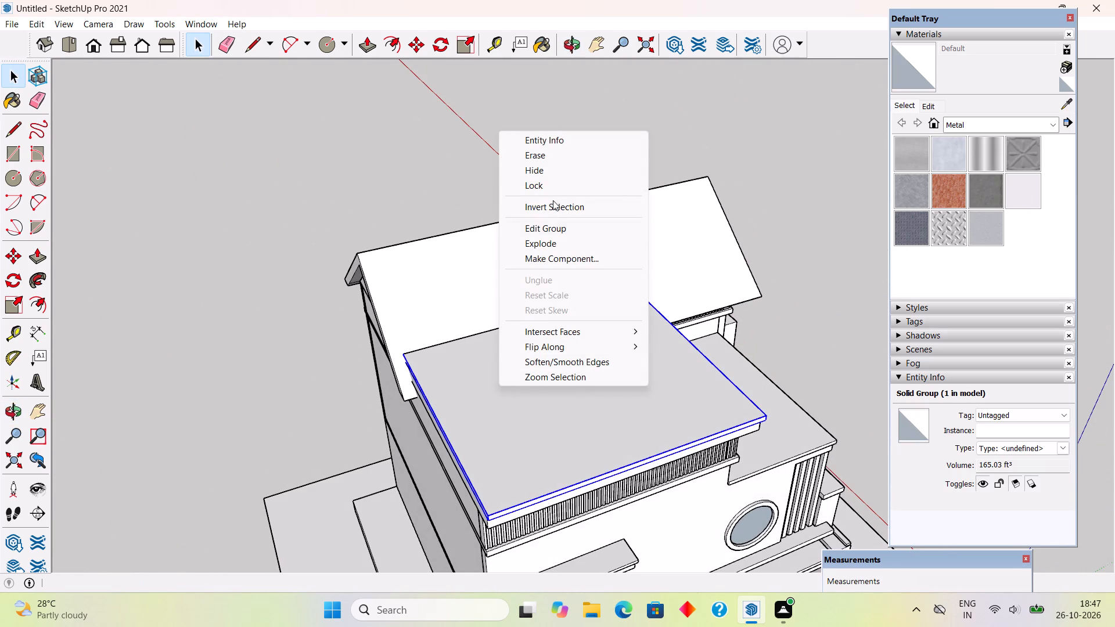
left_click(556, 167)
left_click(569, 359)
right_click(569, 359)
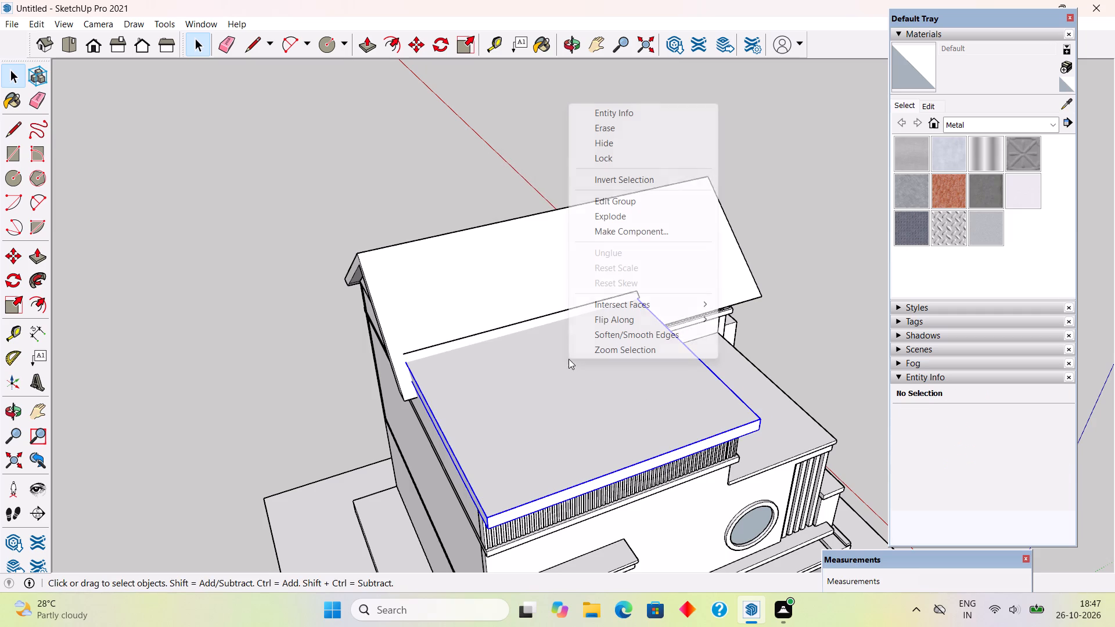
left_click(616, 146)
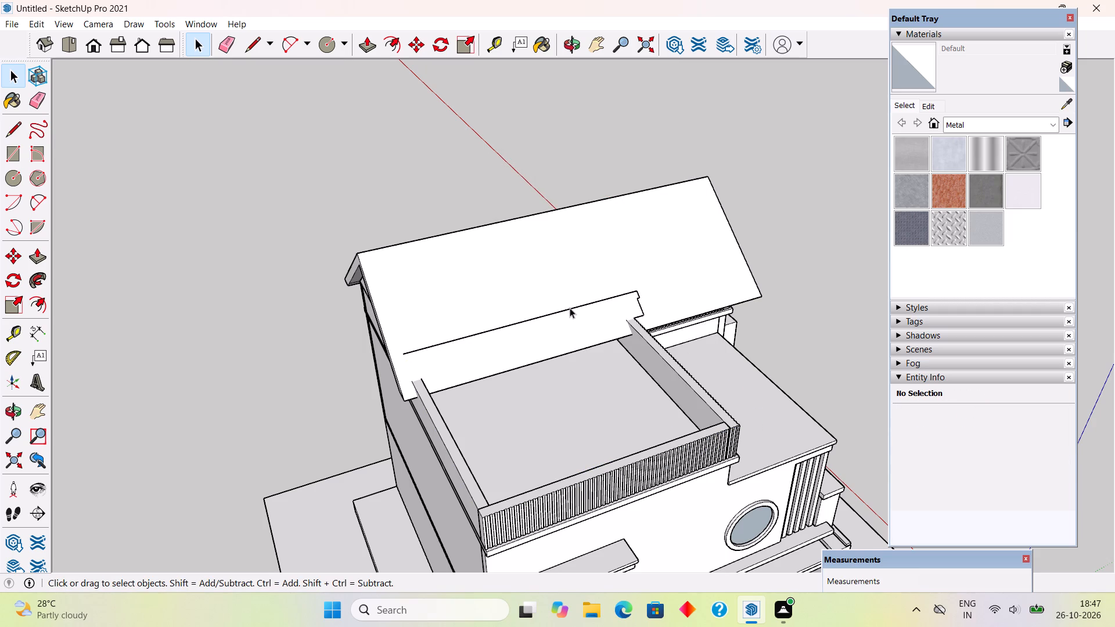
Delete the loose edges lying on the gable roof slope where the hidden flat roof slabs met it.
left_click(570, 308)
key("Delete")
middle_click_drag(656, 323, 253, 389)
scroll(391, 322, "up", 10)
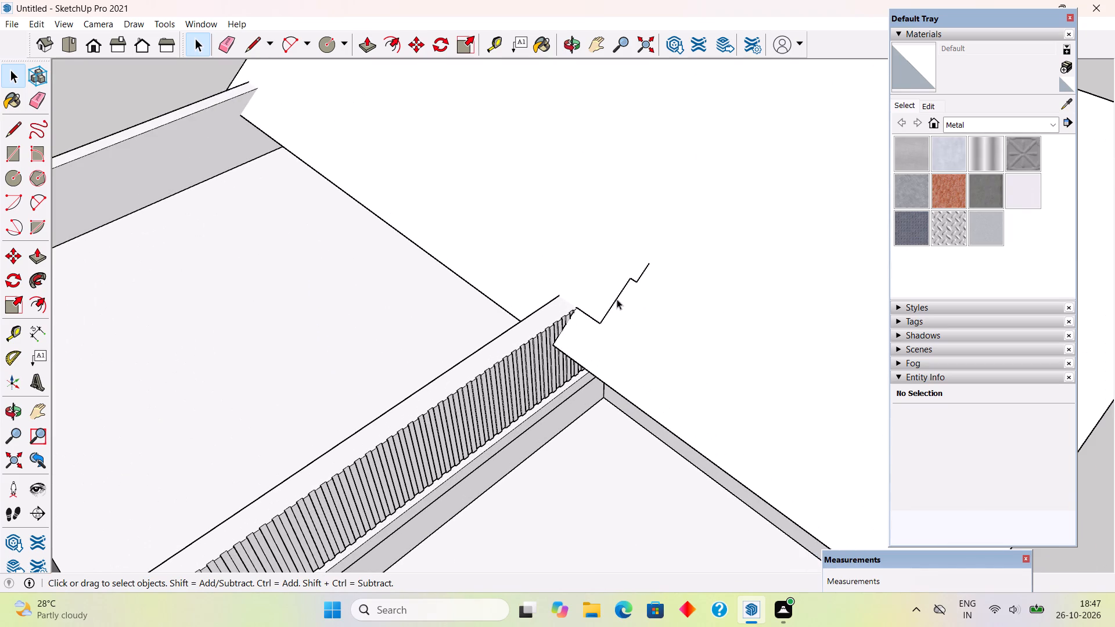
left_click(617, 296)
key("Delete")
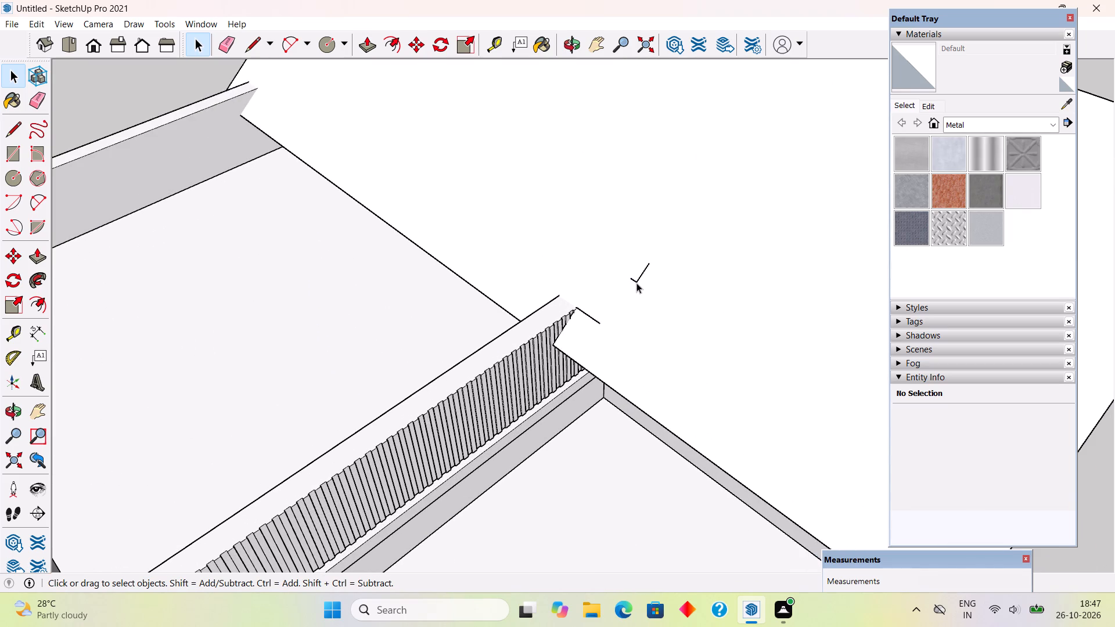
left_click(636, 283)
key("Delete")
left_click(639, 274)
key("Delete")
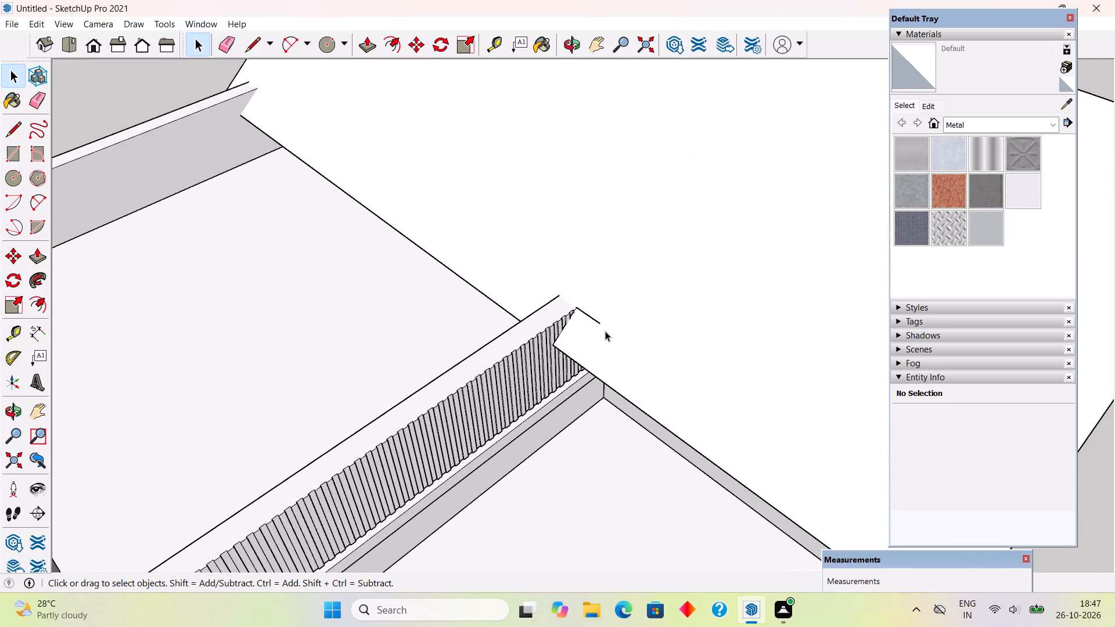
left_click(597, 319)
key("Delete")
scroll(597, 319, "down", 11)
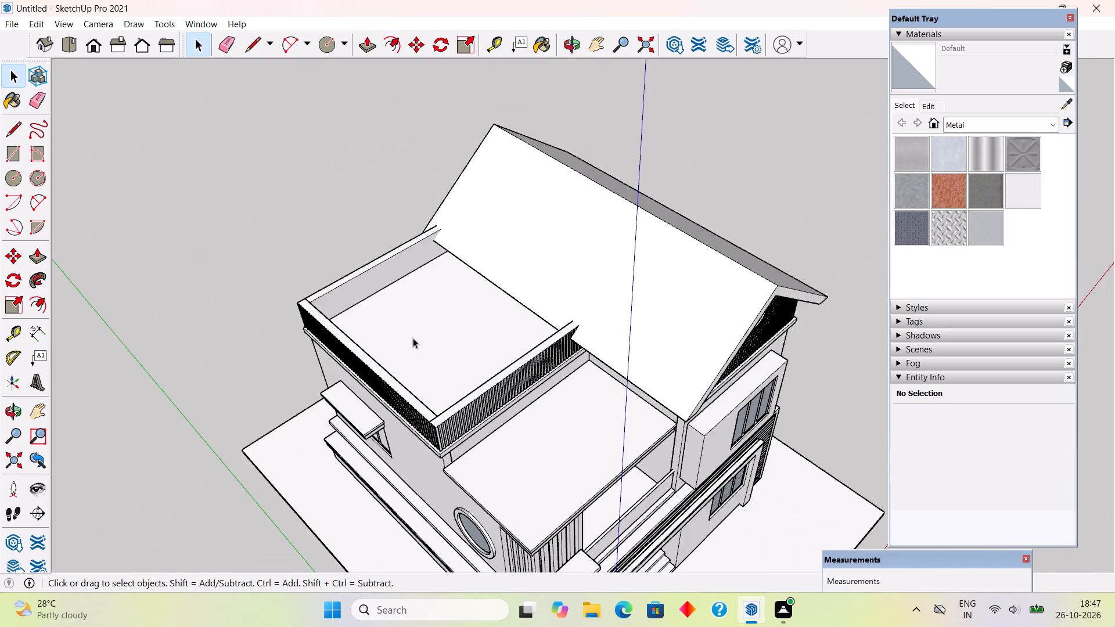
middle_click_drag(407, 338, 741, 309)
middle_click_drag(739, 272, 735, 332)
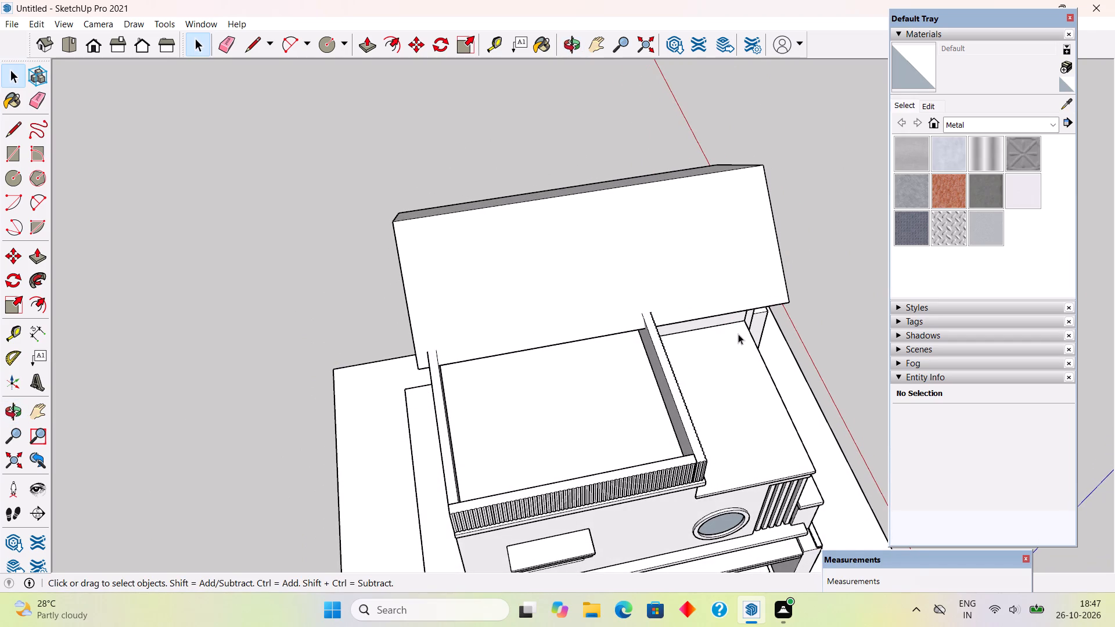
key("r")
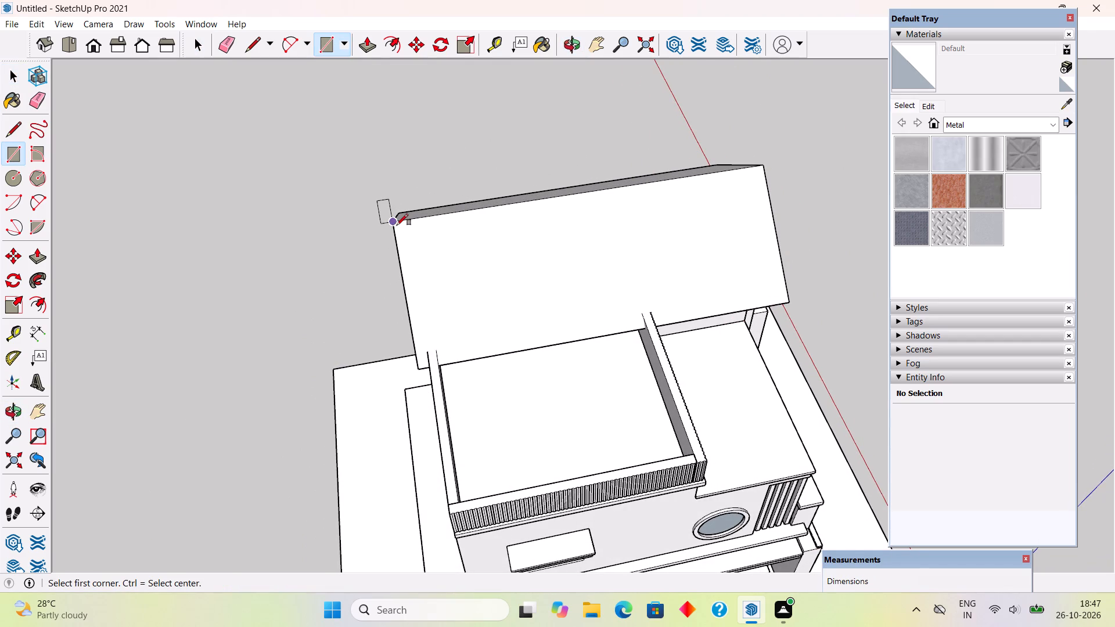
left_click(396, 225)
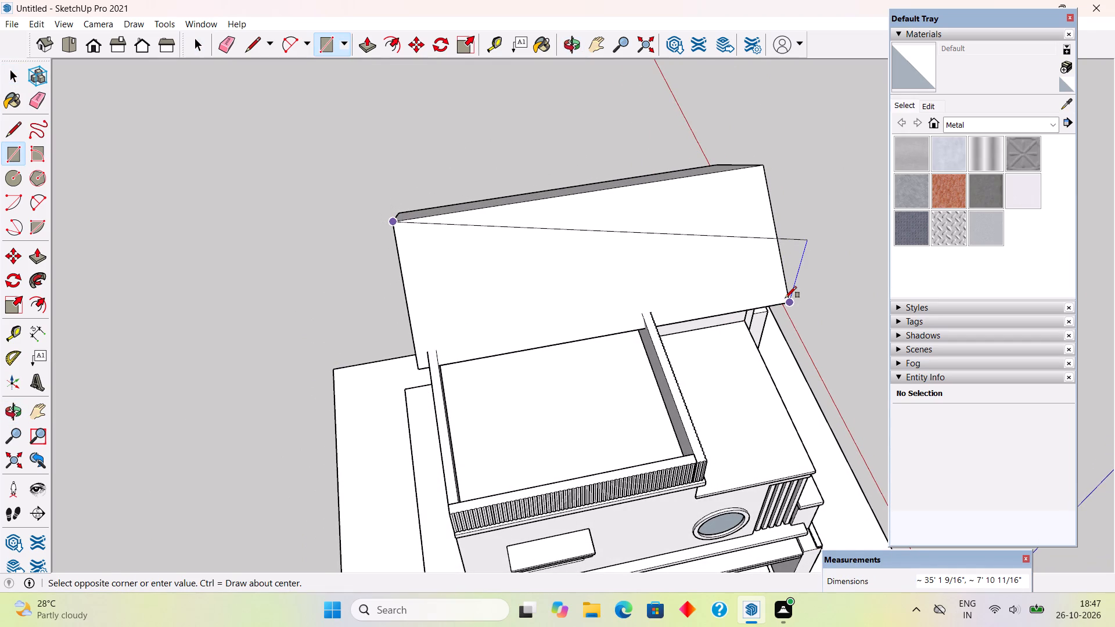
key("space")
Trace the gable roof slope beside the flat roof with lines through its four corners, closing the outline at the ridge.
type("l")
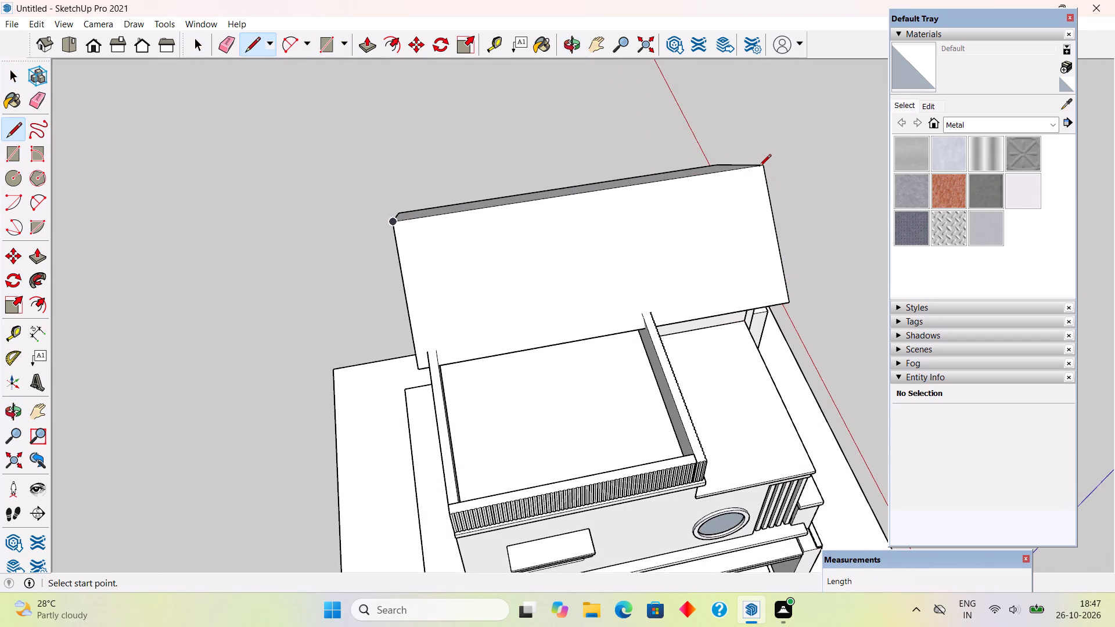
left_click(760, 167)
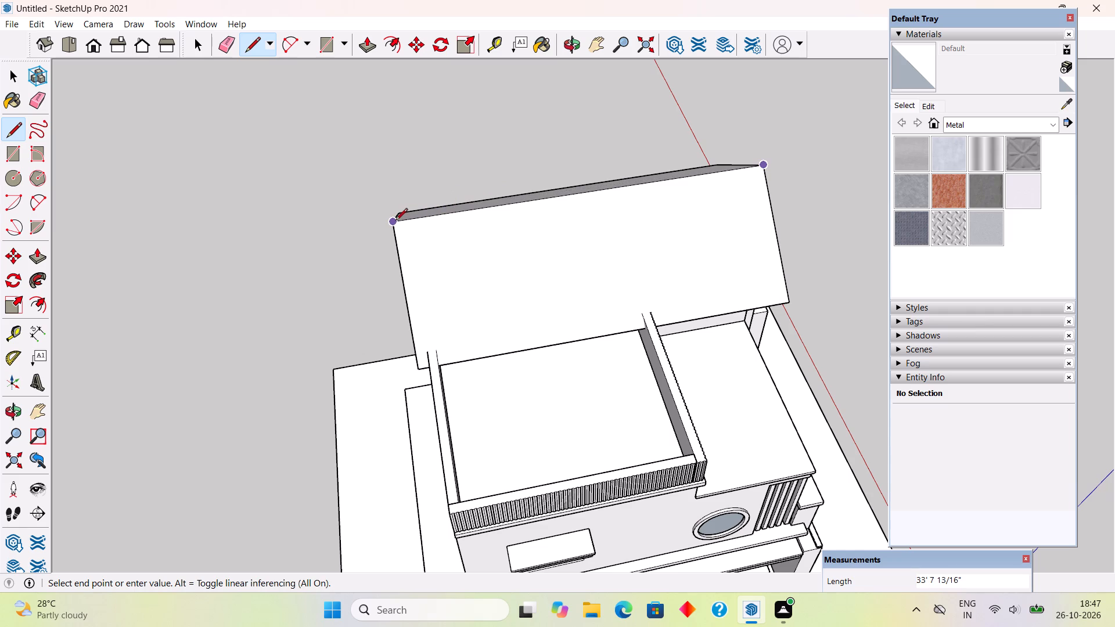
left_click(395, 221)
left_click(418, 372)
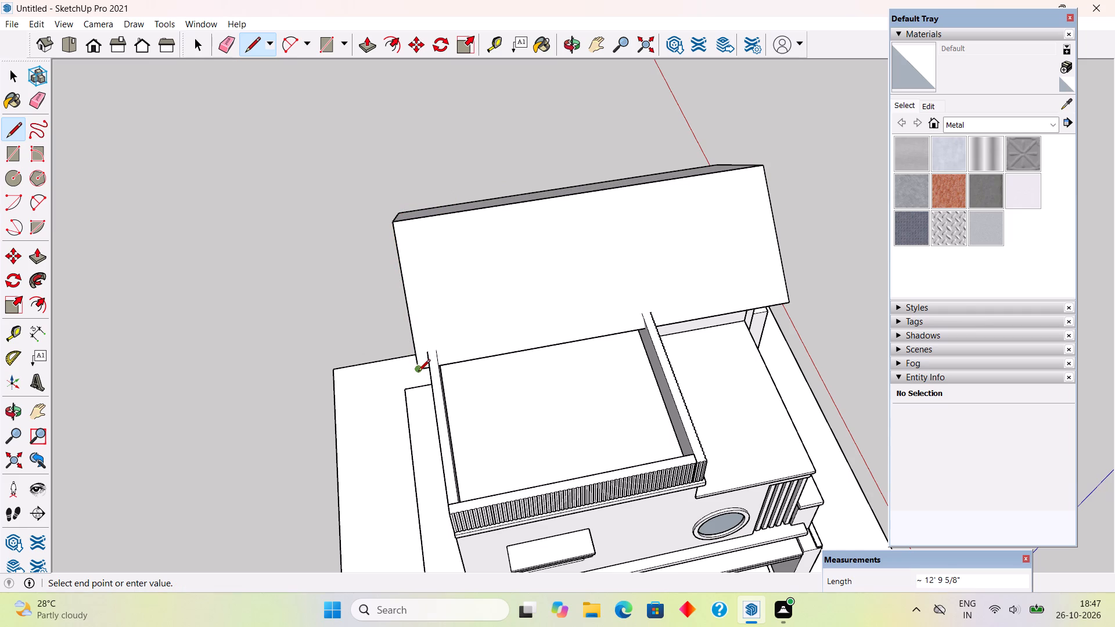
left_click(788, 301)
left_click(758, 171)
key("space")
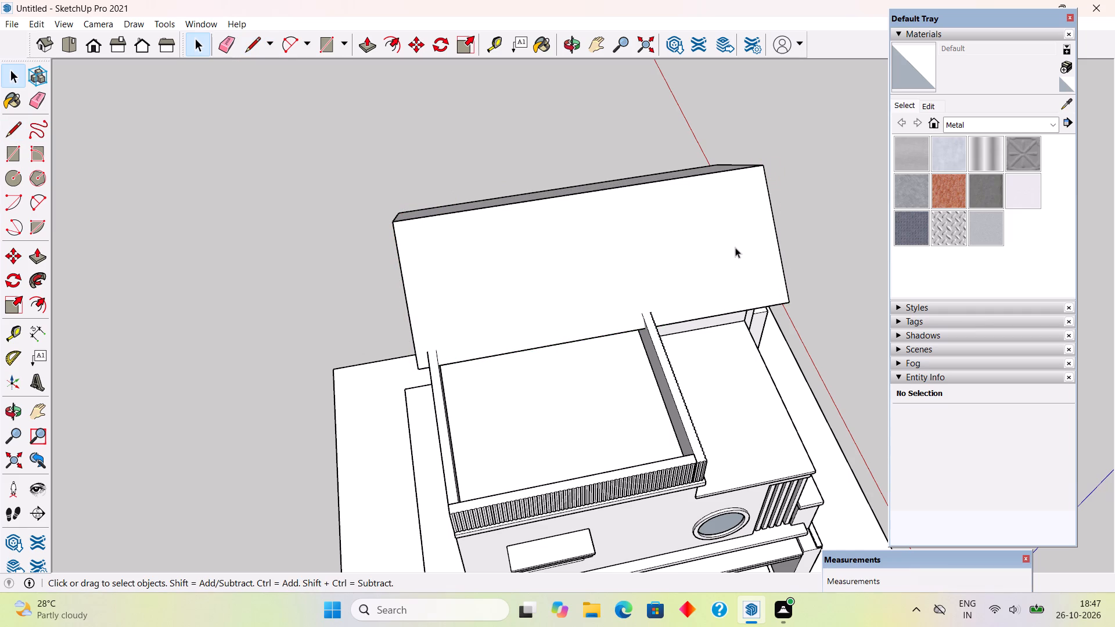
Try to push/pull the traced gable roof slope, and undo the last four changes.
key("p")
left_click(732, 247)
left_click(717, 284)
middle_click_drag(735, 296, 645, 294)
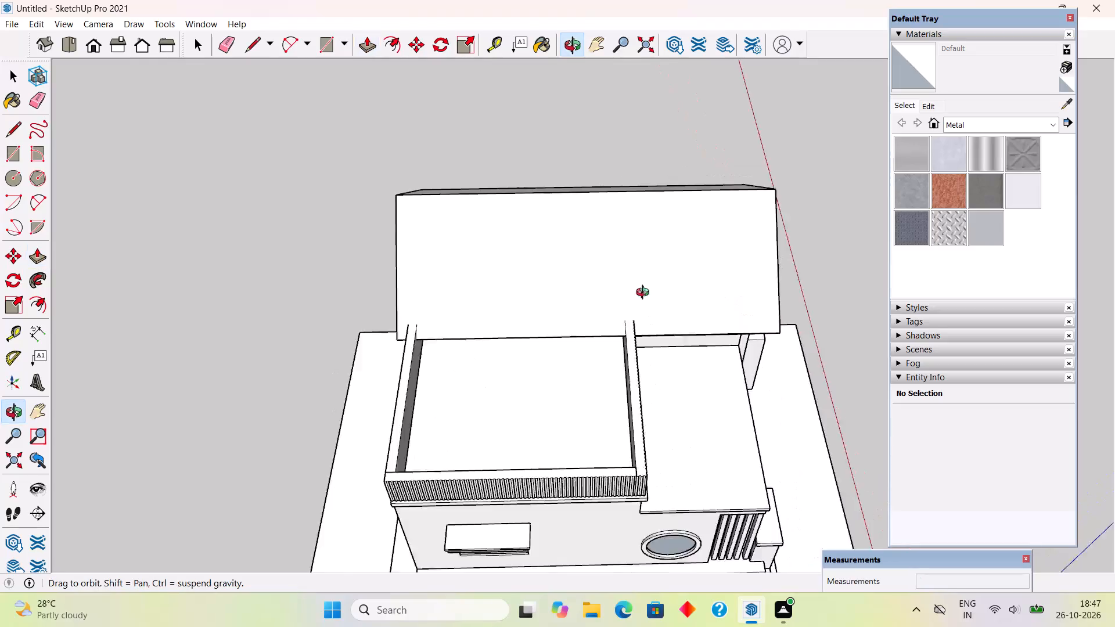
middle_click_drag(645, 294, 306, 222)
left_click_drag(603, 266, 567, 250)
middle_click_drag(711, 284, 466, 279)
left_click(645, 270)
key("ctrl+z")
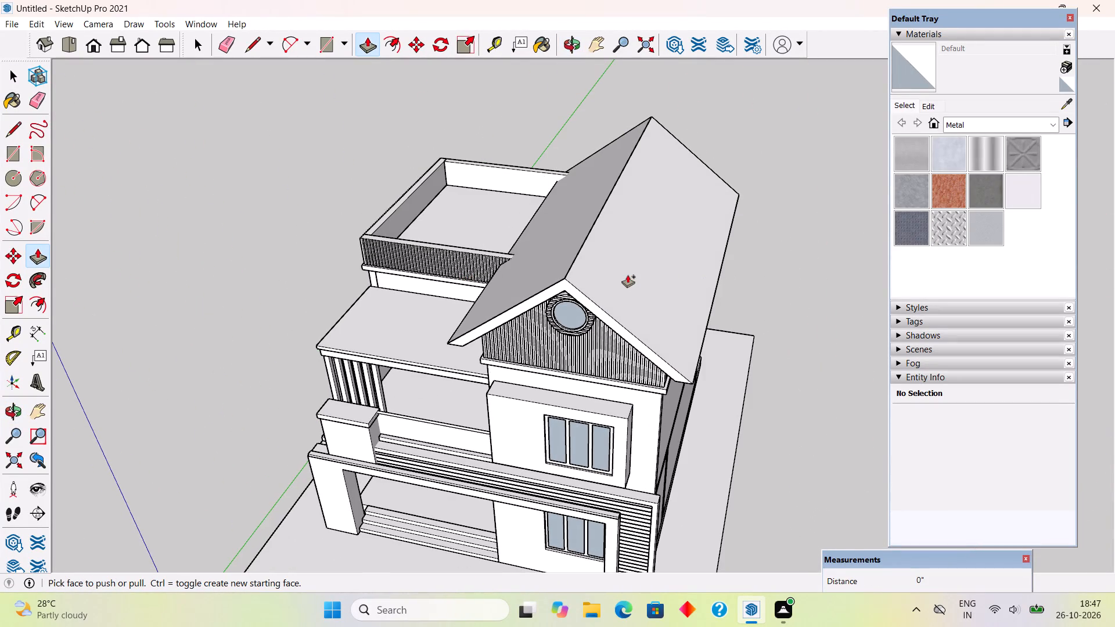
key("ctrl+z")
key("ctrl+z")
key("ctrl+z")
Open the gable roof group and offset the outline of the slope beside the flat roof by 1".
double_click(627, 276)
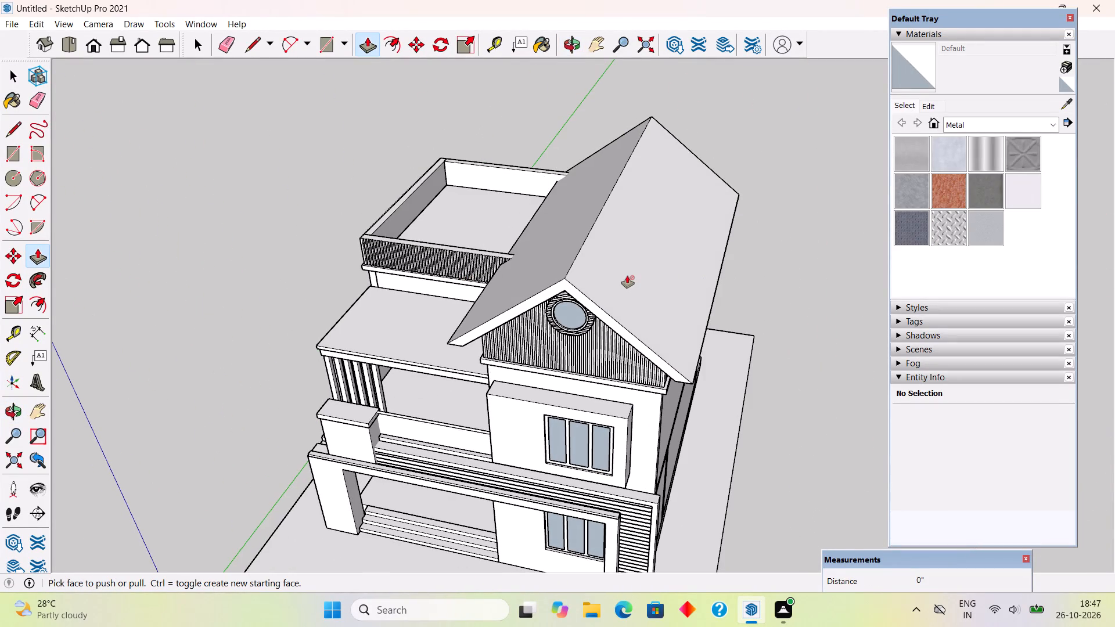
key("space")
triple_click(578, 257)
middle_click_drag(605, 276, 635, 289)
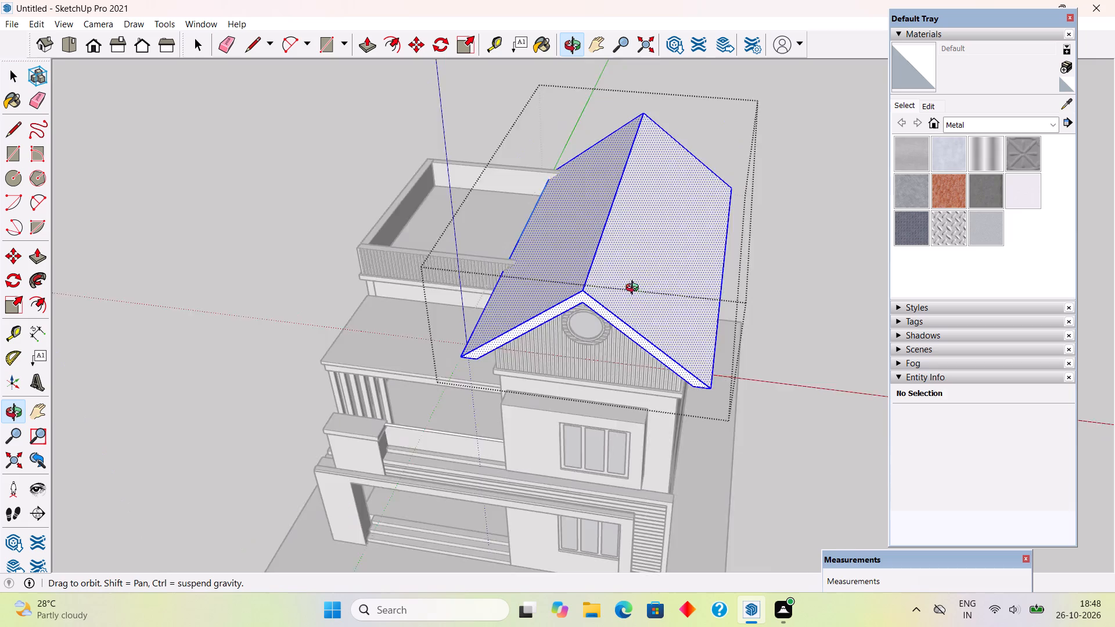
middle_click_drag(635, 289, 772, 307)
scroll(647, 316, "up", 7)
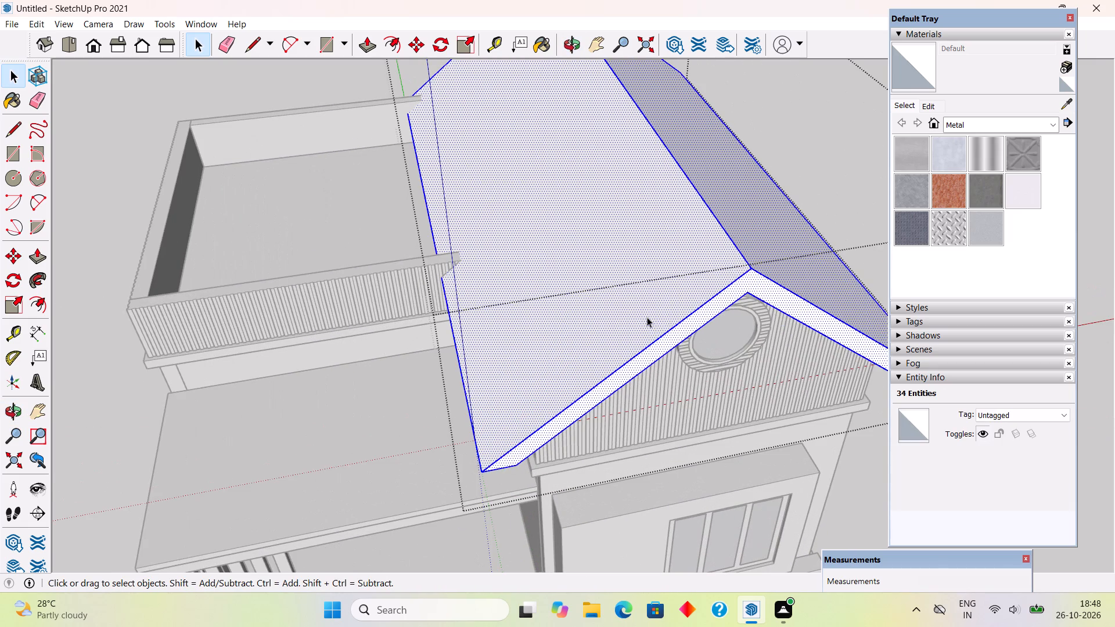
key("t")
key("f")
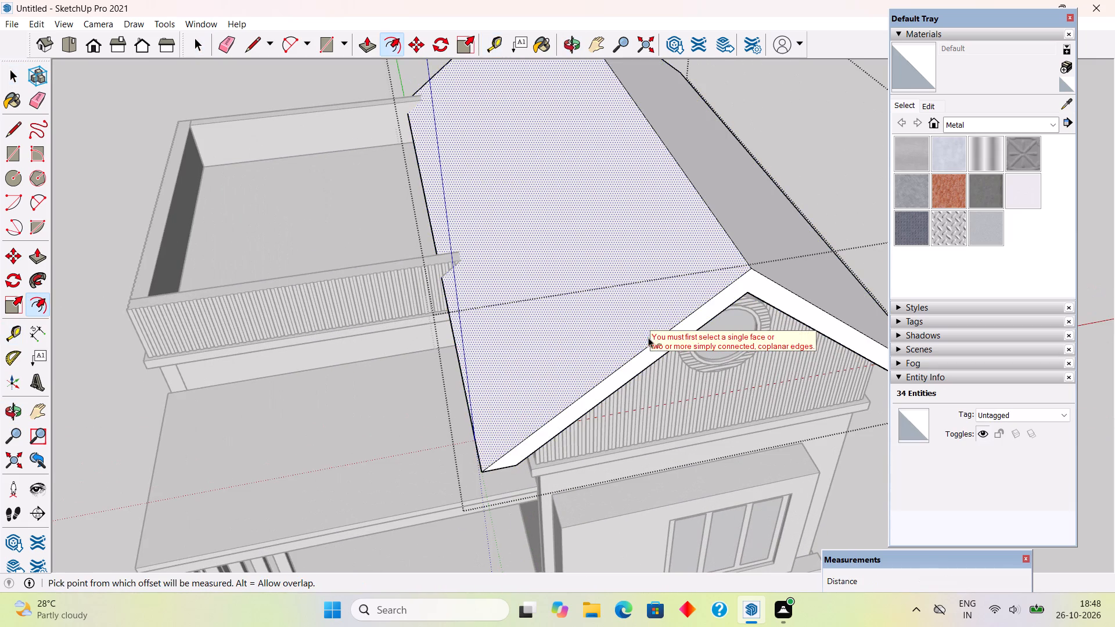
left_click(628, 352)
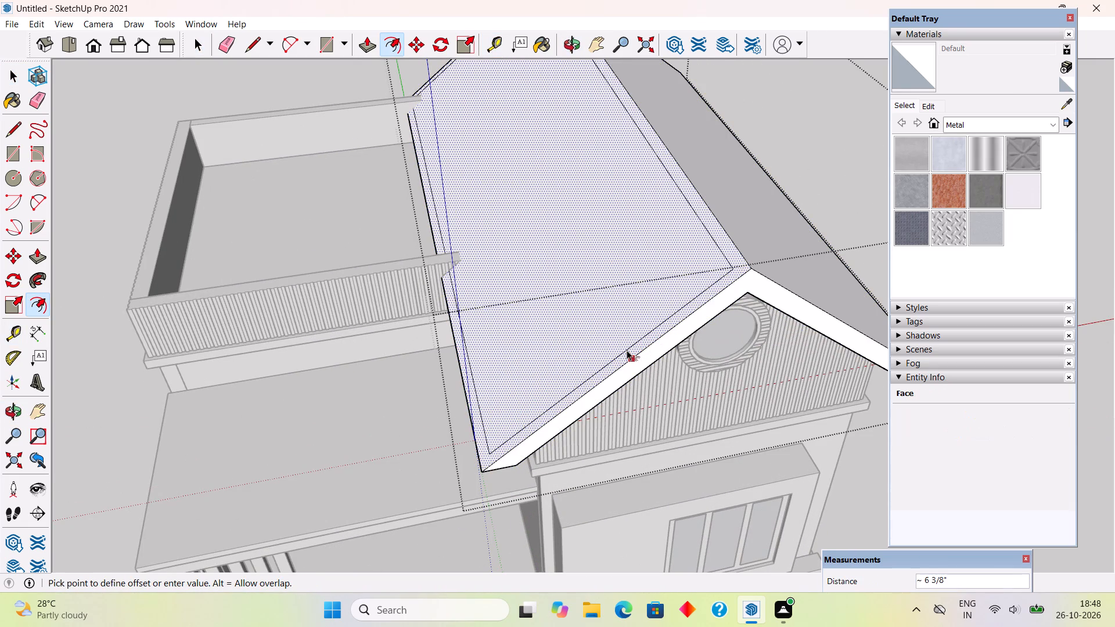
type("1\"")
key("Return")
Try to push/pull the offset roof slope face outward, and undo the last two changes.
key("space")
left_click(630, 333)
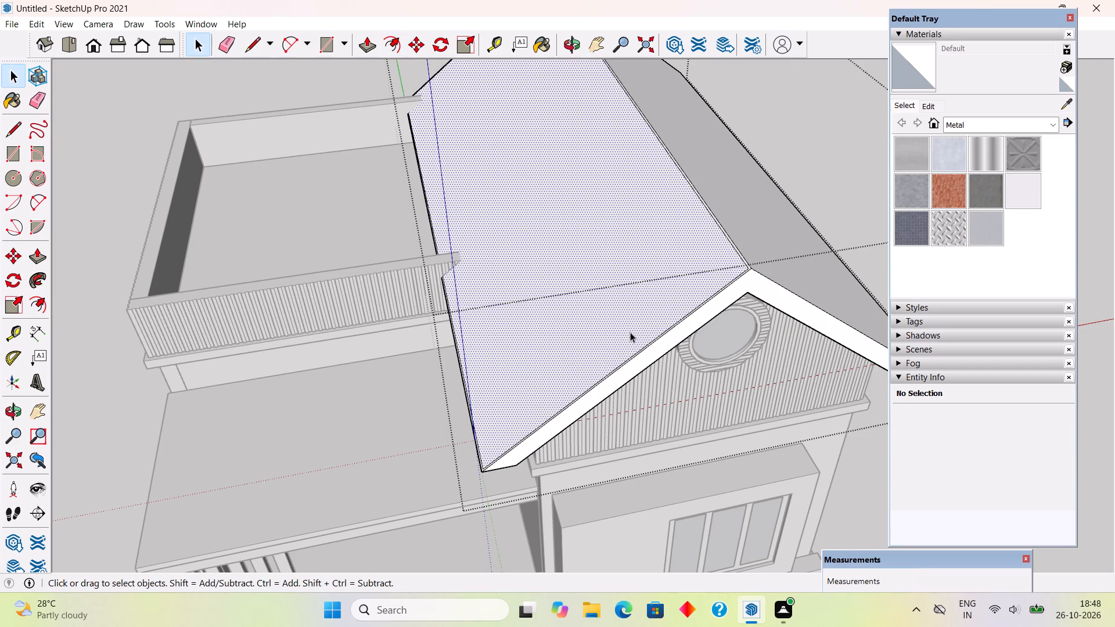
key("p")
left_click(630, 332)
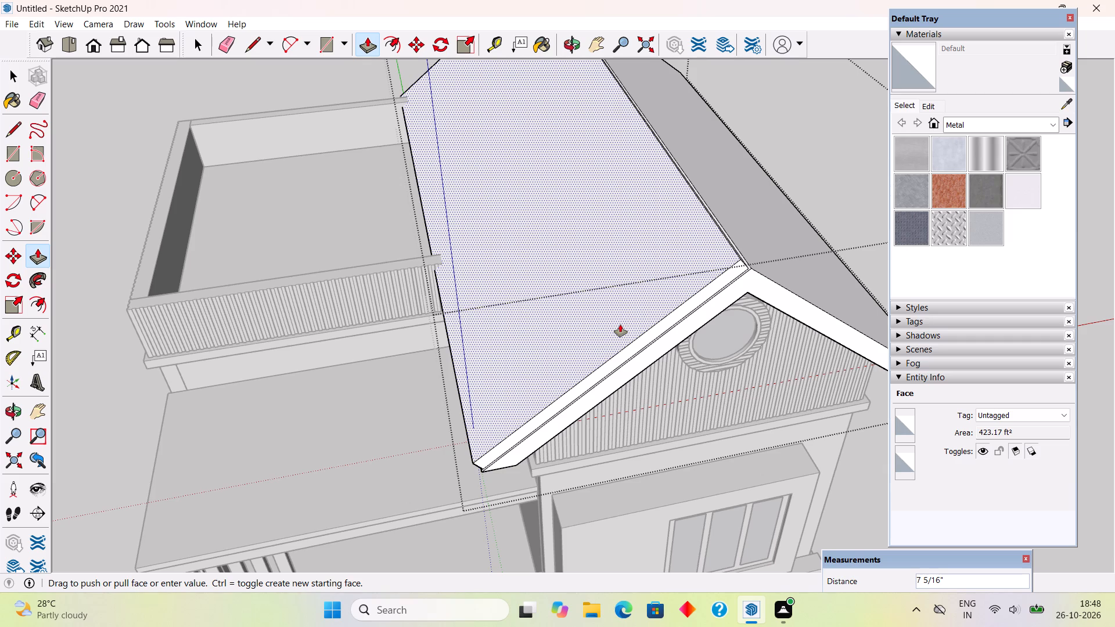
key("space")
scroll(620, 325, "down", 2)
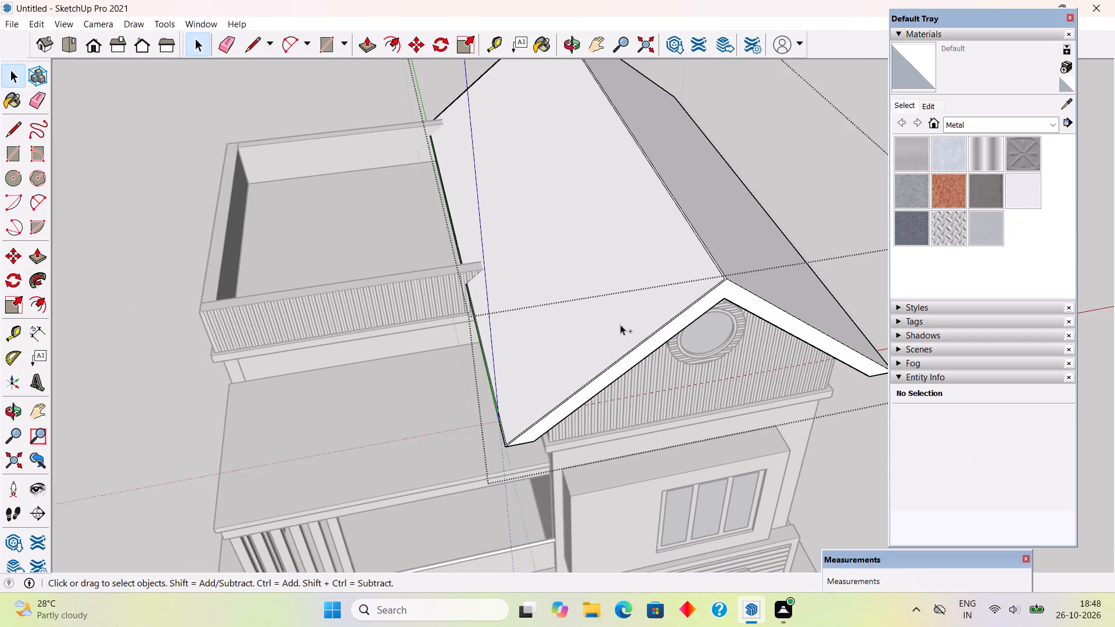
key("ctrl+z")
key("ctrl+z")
Place a guide line parallel to the ridge, starting on the front gable fascia just below the apex.
scroll(631, 322, "down", 5)
middle_click_drag(736, 245, 628, 149)
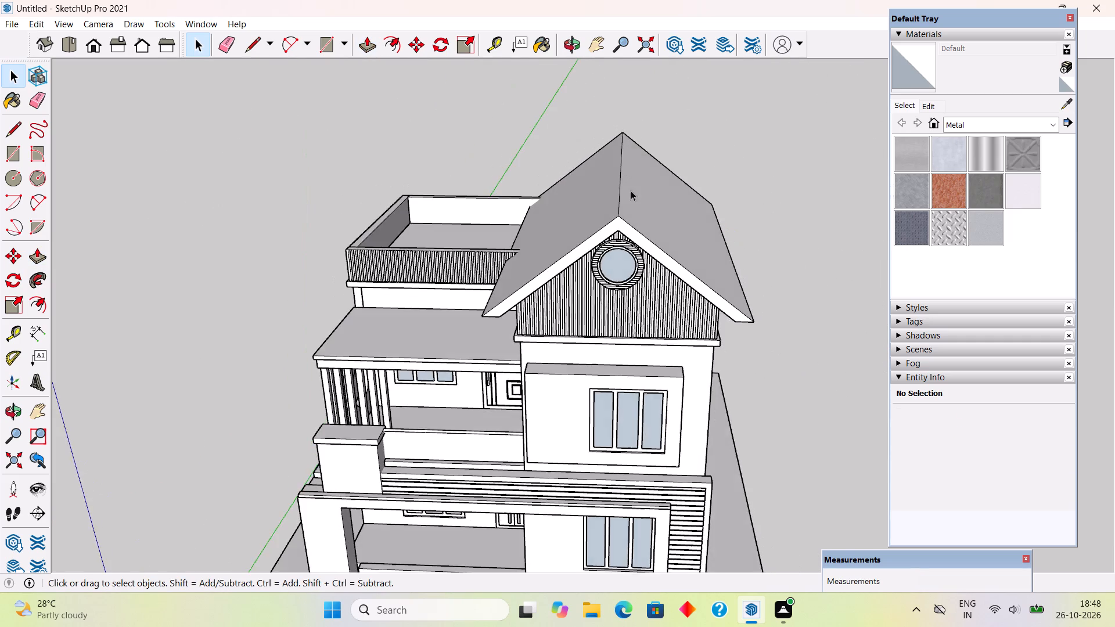
scroll(636, 217, "up", 6)
middle_click_drag(617, 212, 630, 160)
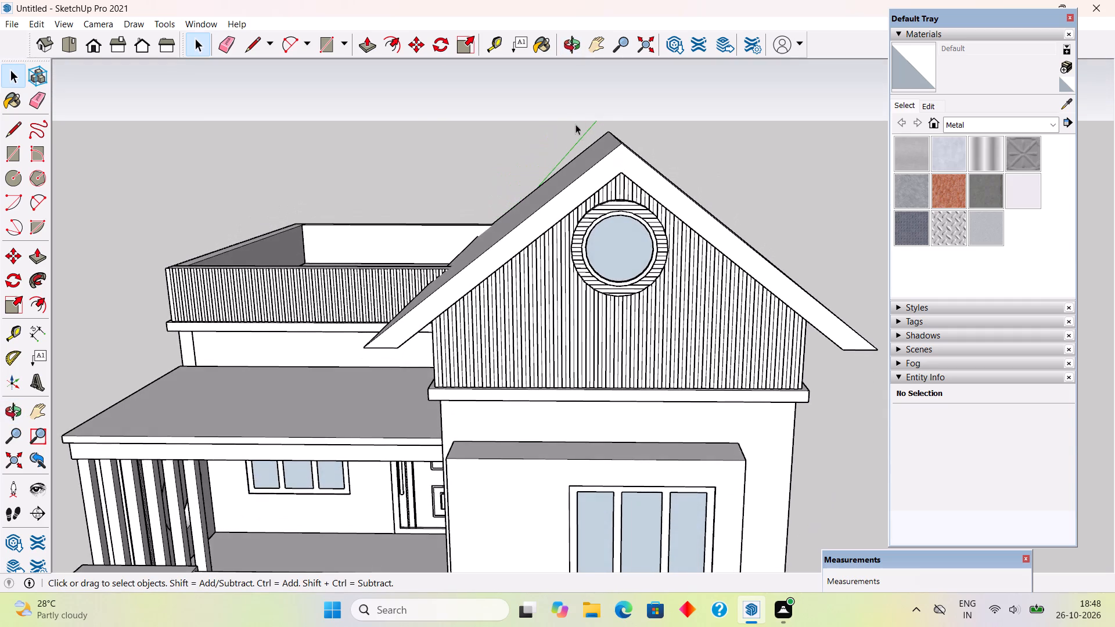
scroll(590, 138, "up", 2)
middle_click_drag(639, 153, 613, 160)
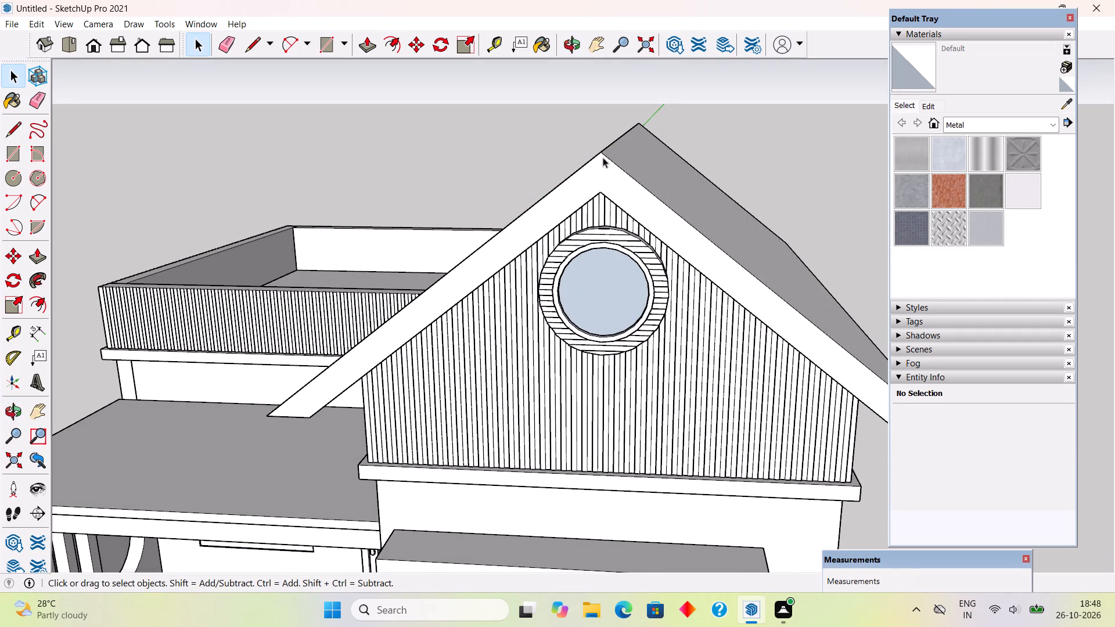
key("t")
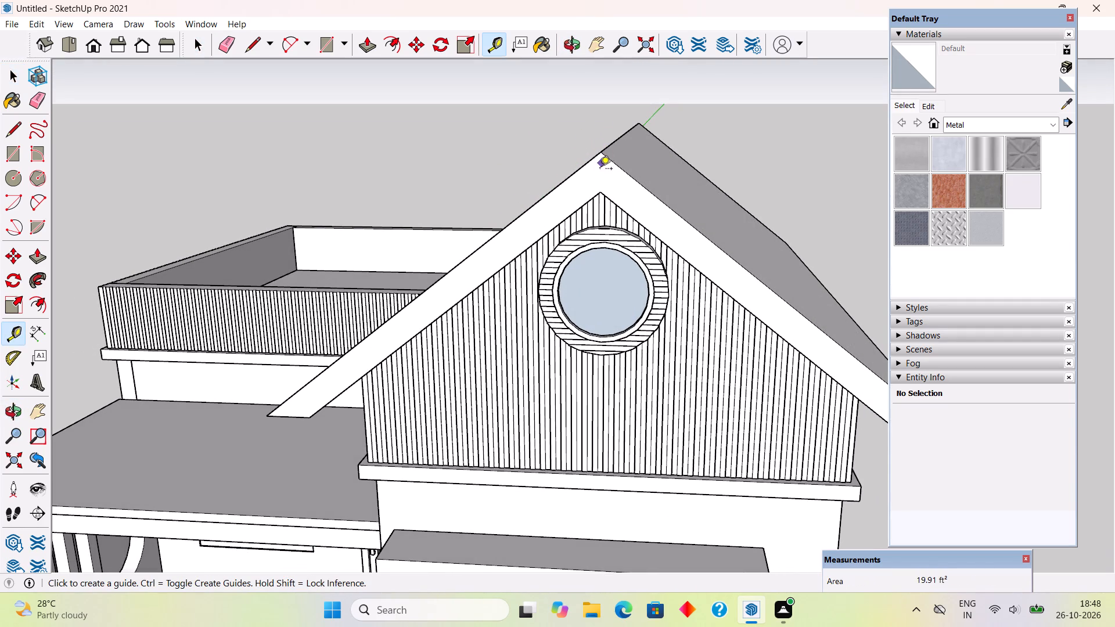
double_click(599, 181)
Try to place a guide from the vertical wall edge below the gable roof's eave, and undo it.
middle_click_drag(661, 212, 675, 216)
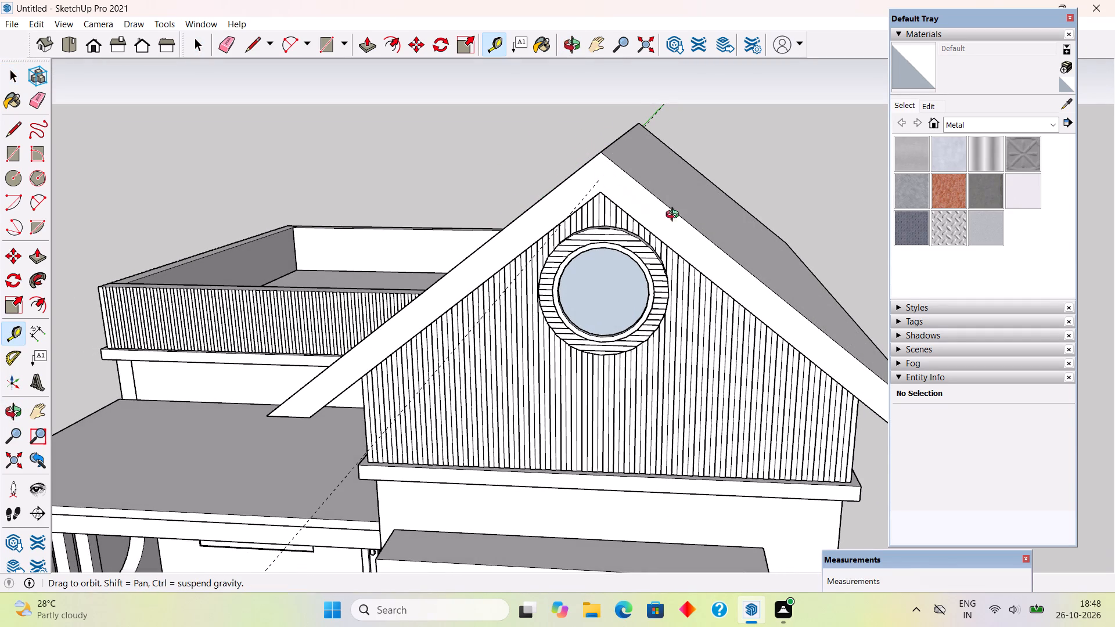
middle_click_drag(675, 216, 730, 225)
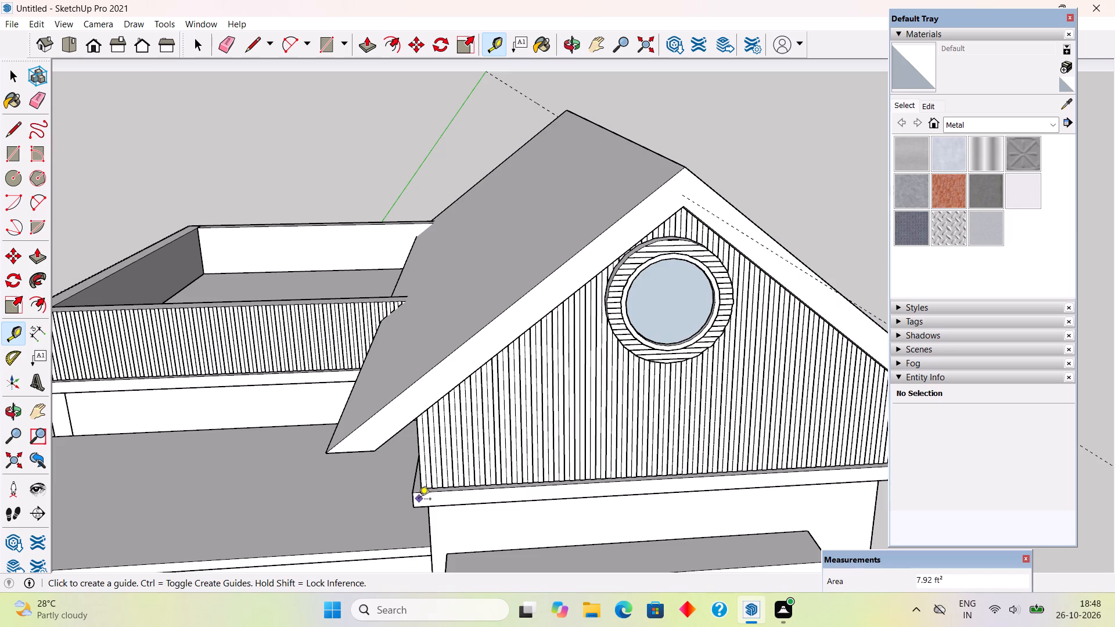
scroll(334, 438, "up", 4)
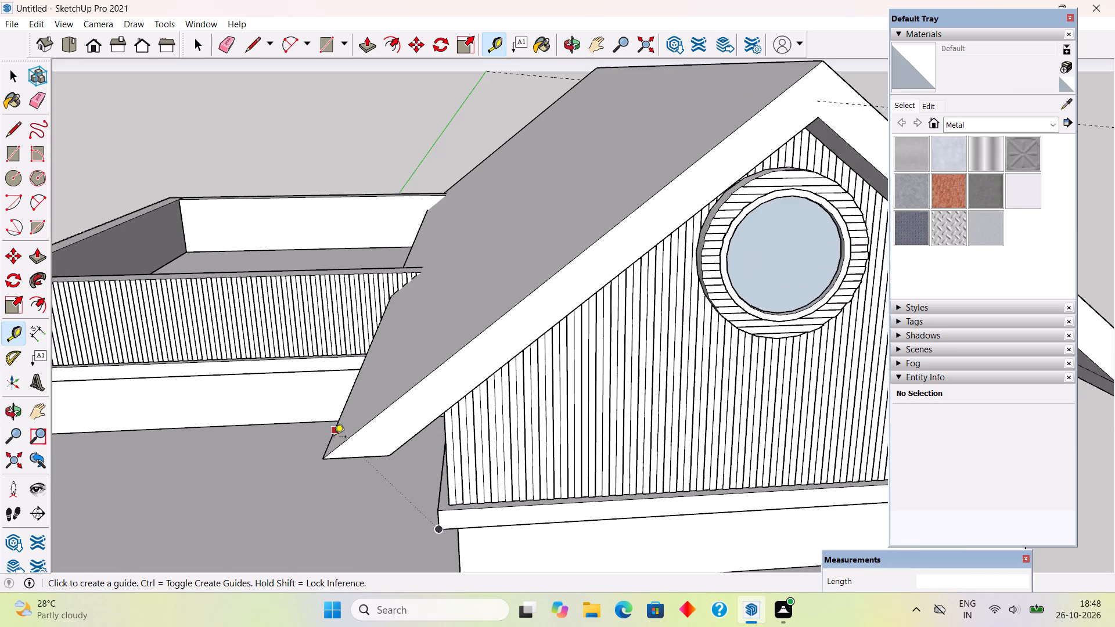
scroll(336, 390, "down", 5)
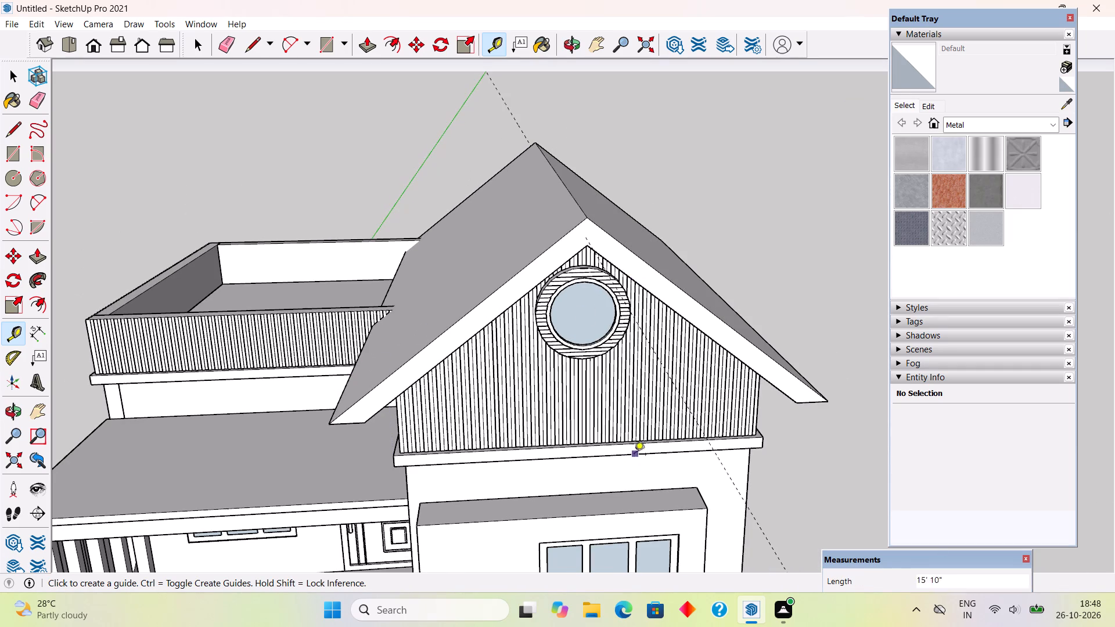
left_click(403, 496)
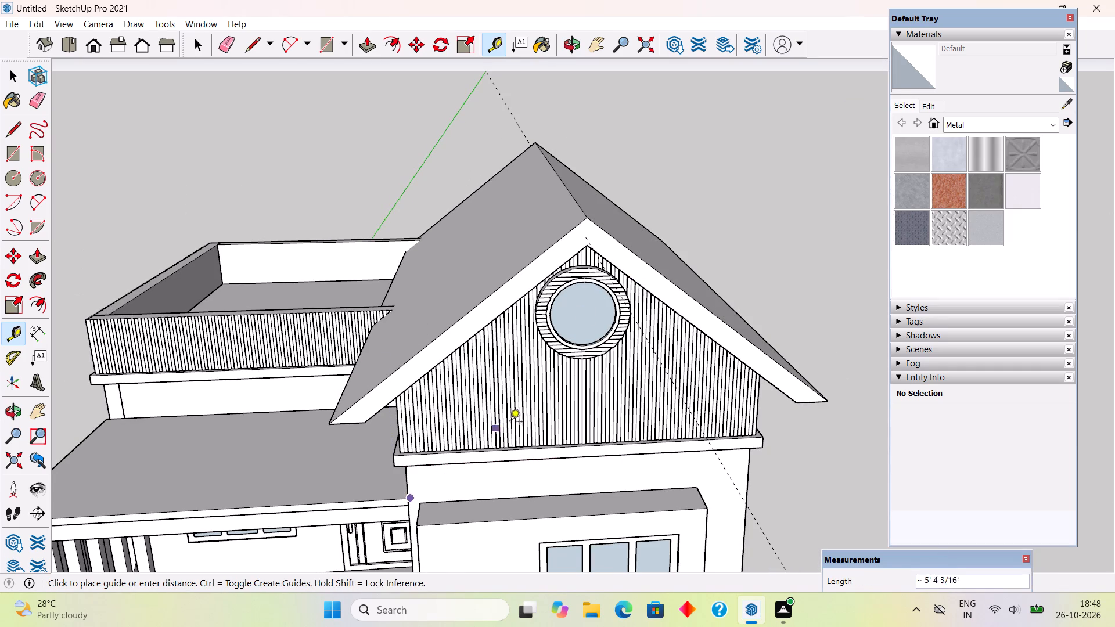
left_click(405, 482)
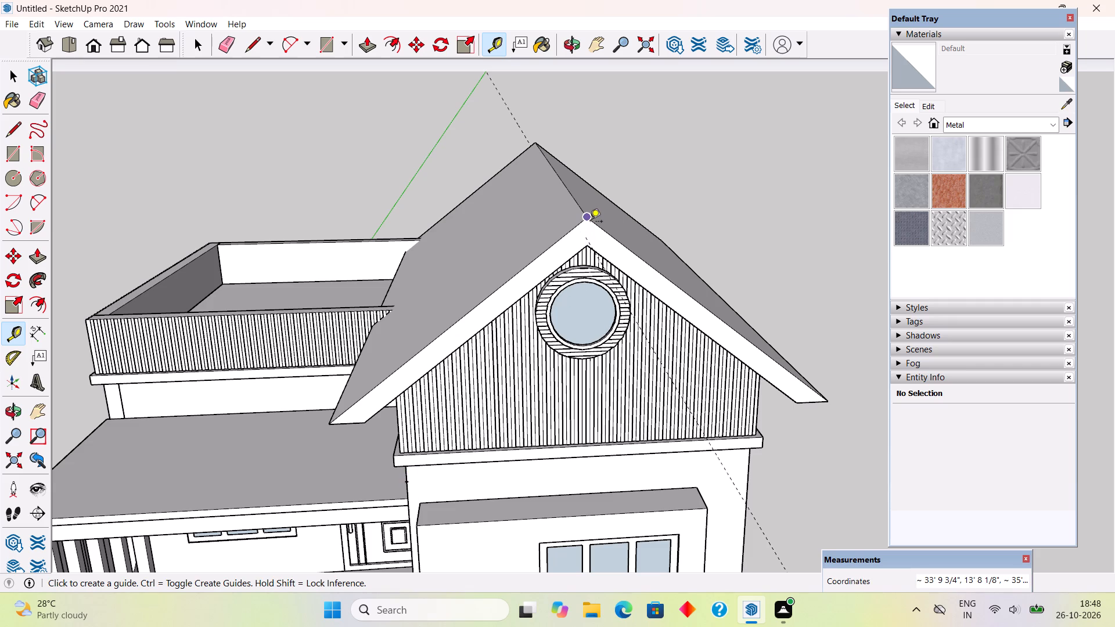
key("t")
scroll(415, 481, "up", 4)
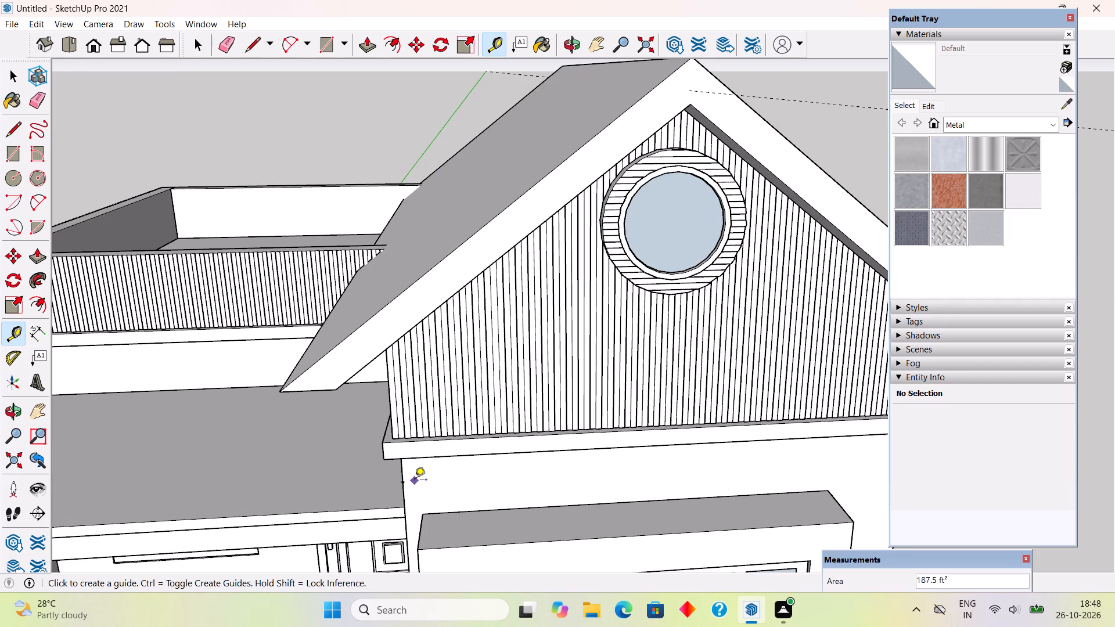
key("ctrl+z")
Place a vertical guide line parallel to the front wall's corner edge, passing through the gable roof's apex.
left_click(404, 489)
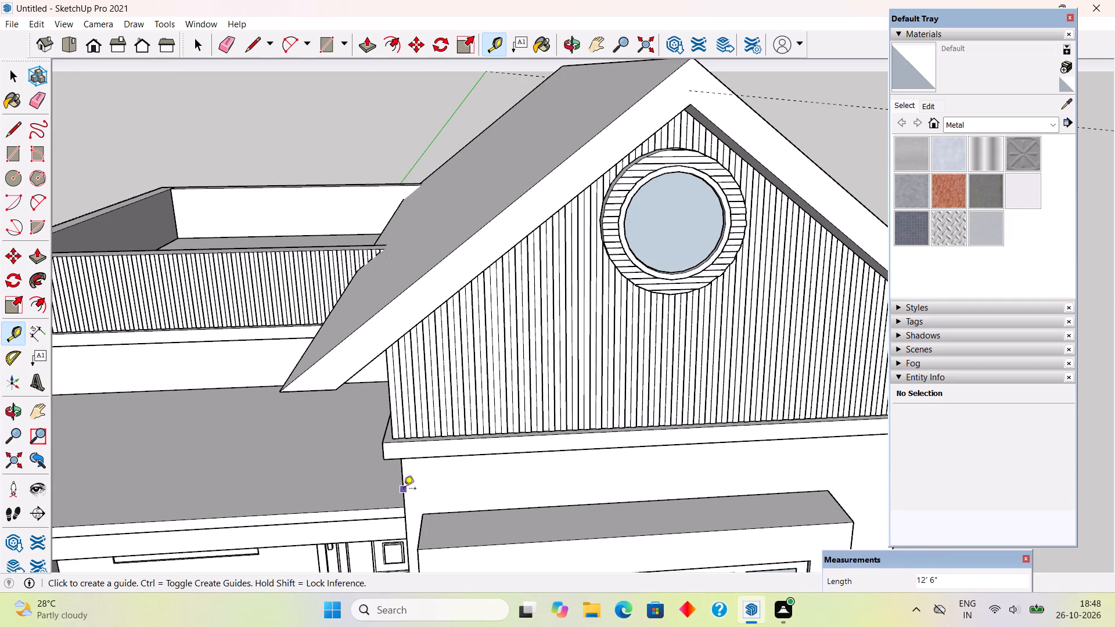
scroll(657, 262, "down", 4)
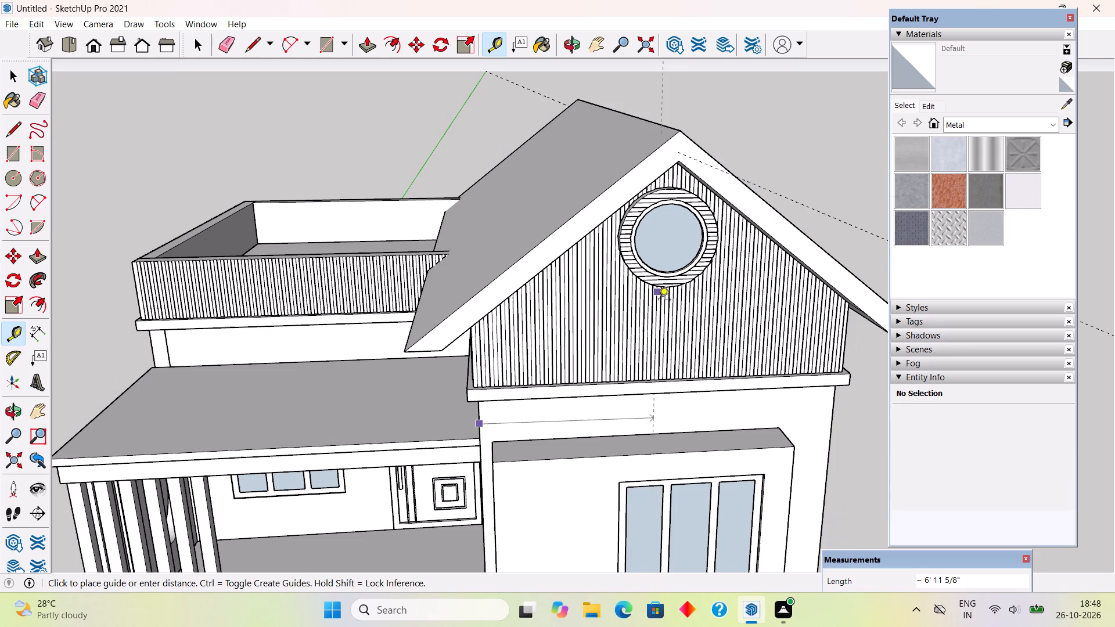
scroll(681, 129, "up", 1)
left_click(681, 129)
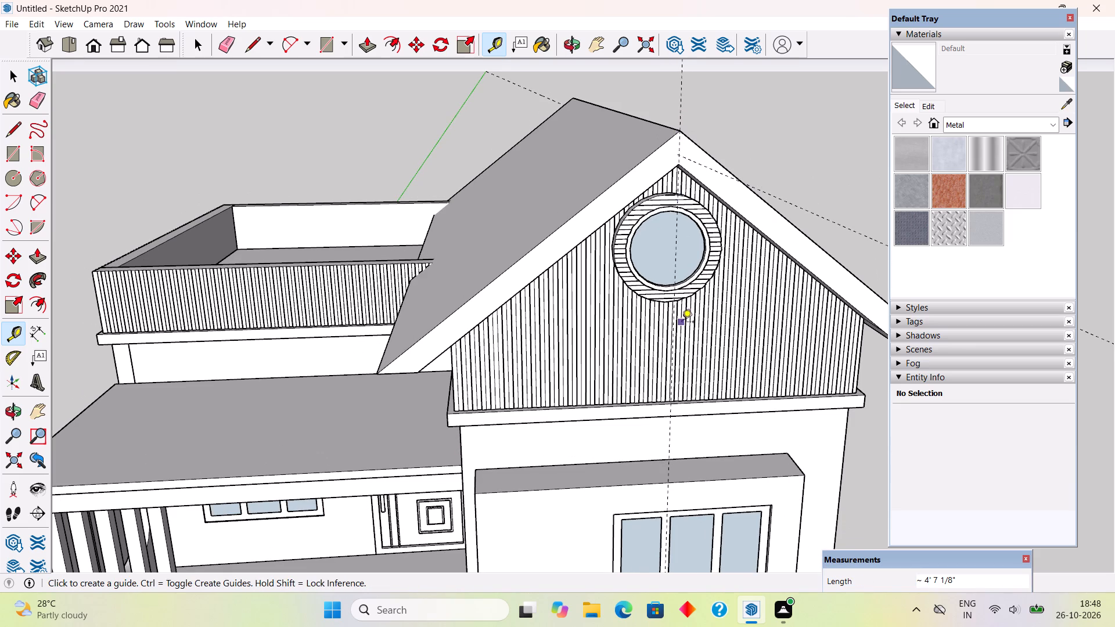
key("space")
Draw a 1' vertical line upward from the gable roof's front apex along the guide.
middle_click_drag(672, 218, 588, 253)
middle_click_drag(596, 221, 643, 203)
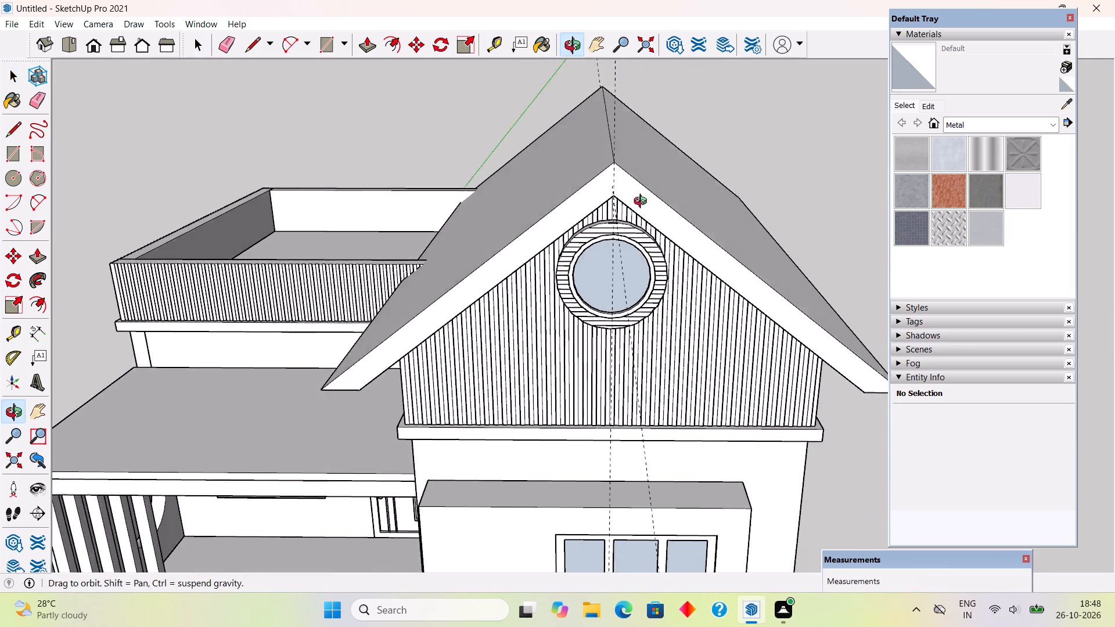
middle_click_drag(643, 203, 653, 204)
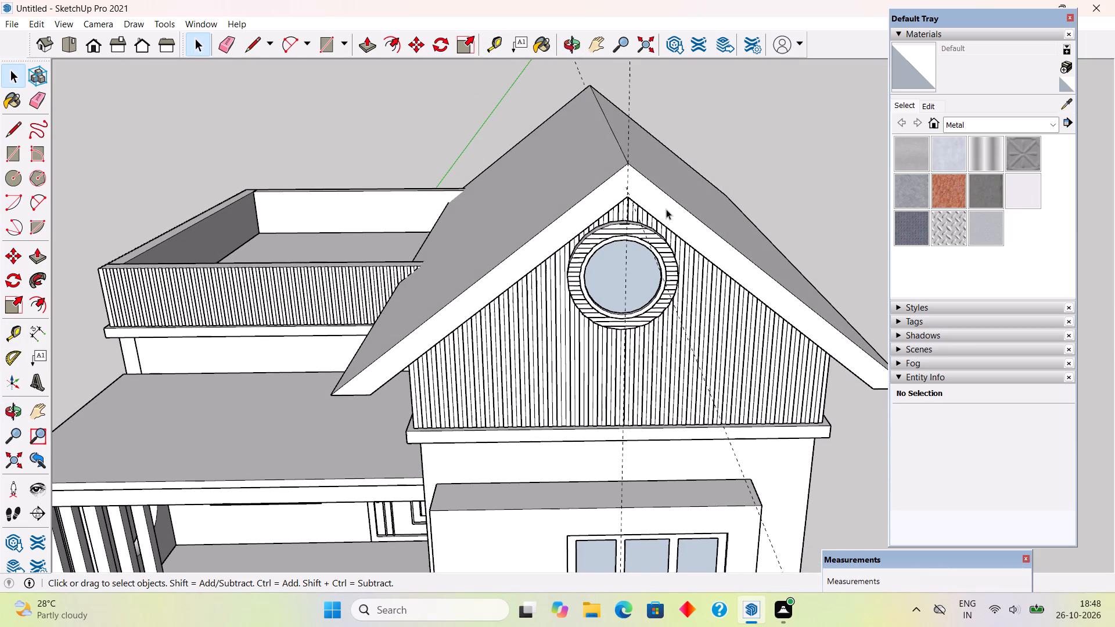
middle_click_drag(667, 261, 671, 302)
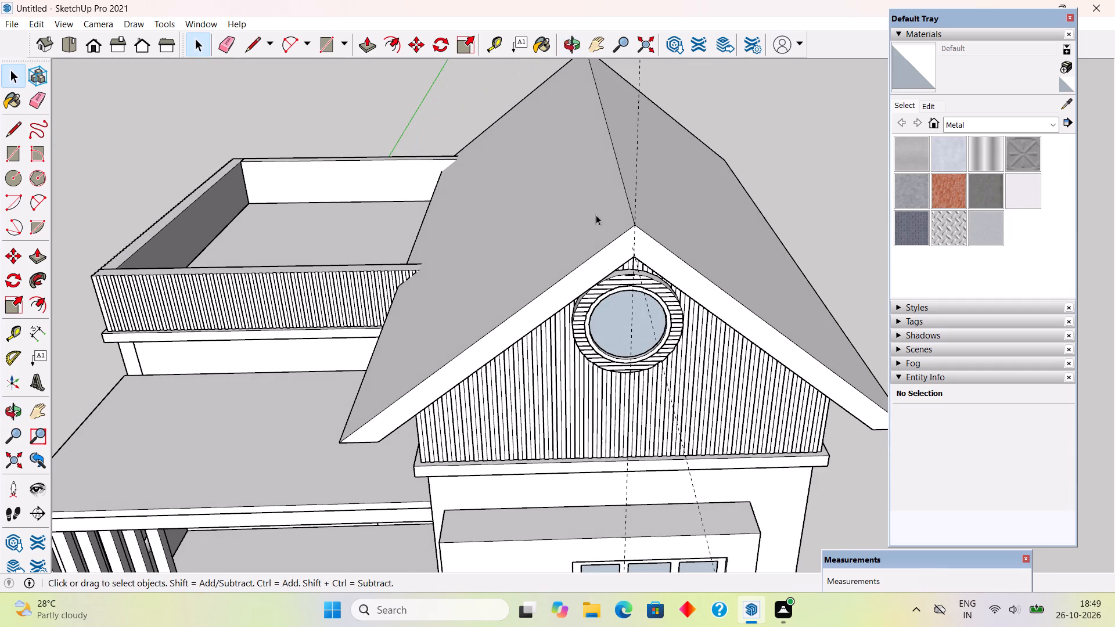
scroll(624, 235, "up", 3)
middle_click_drag(657, 217, 628, 207)
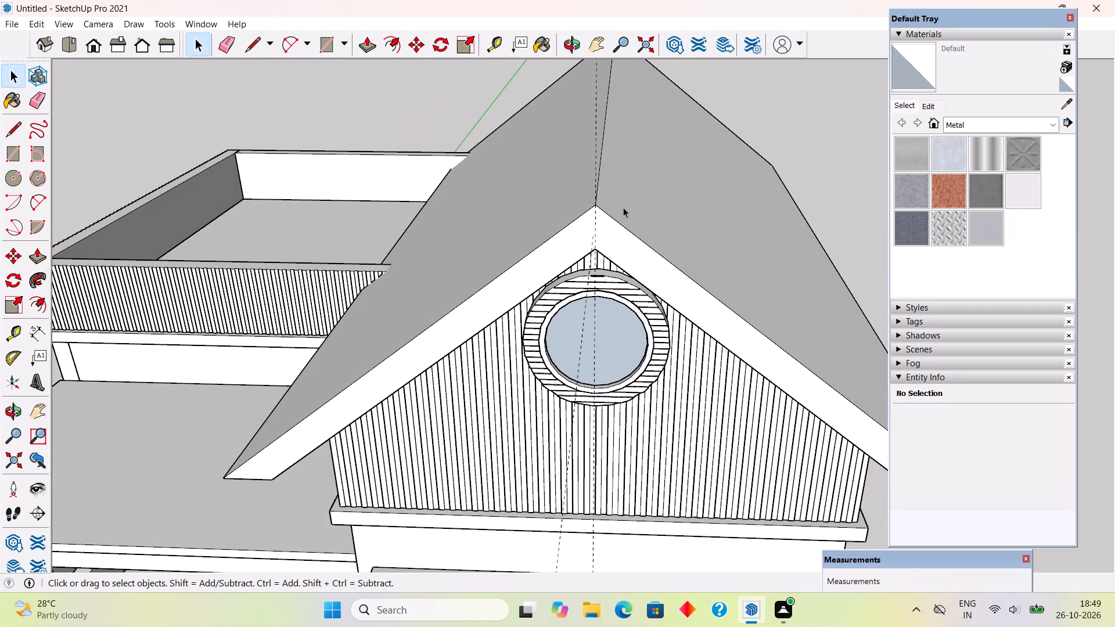
middle_click_drag(627, 210, 652, 210)
key("l")
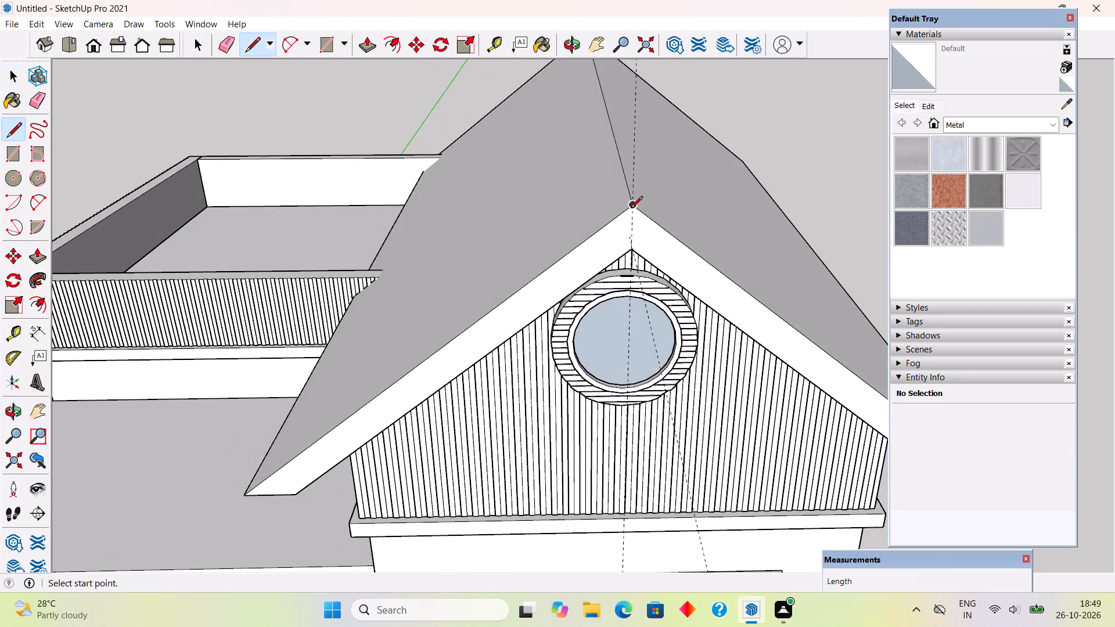
left_click(631, 209)
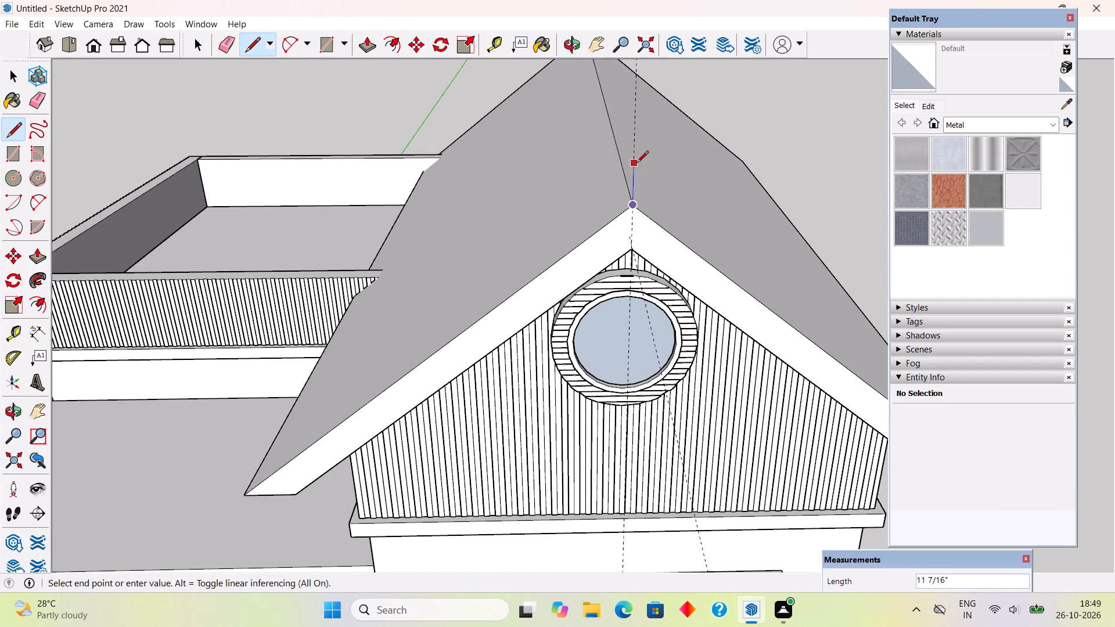
type("1'")
key("Return")
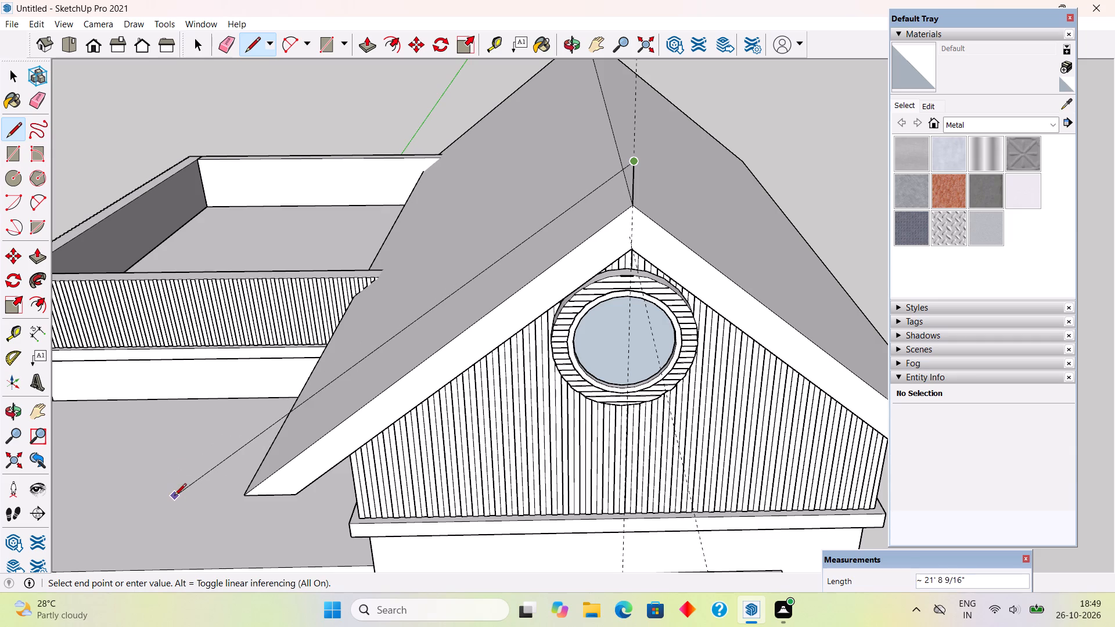
key("space")
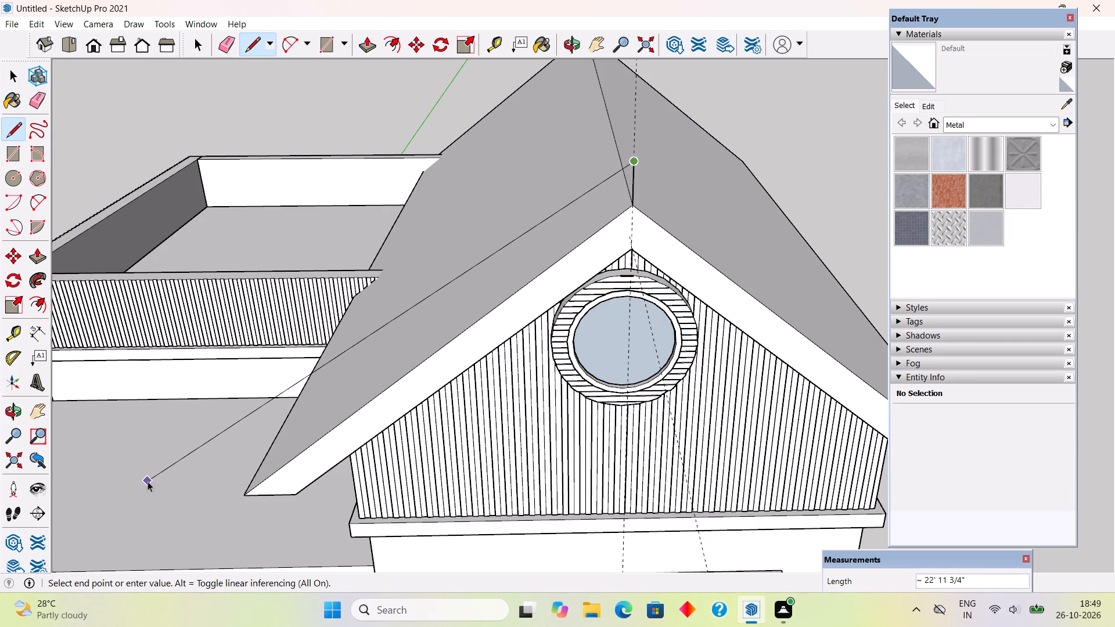
Place a guide 1' outside the front gable fascia, parallel to the top edge of its terrace-side slope.
scroll(271, 476, "down", 4)
middle_click_drag(479, 405, 487, 336)
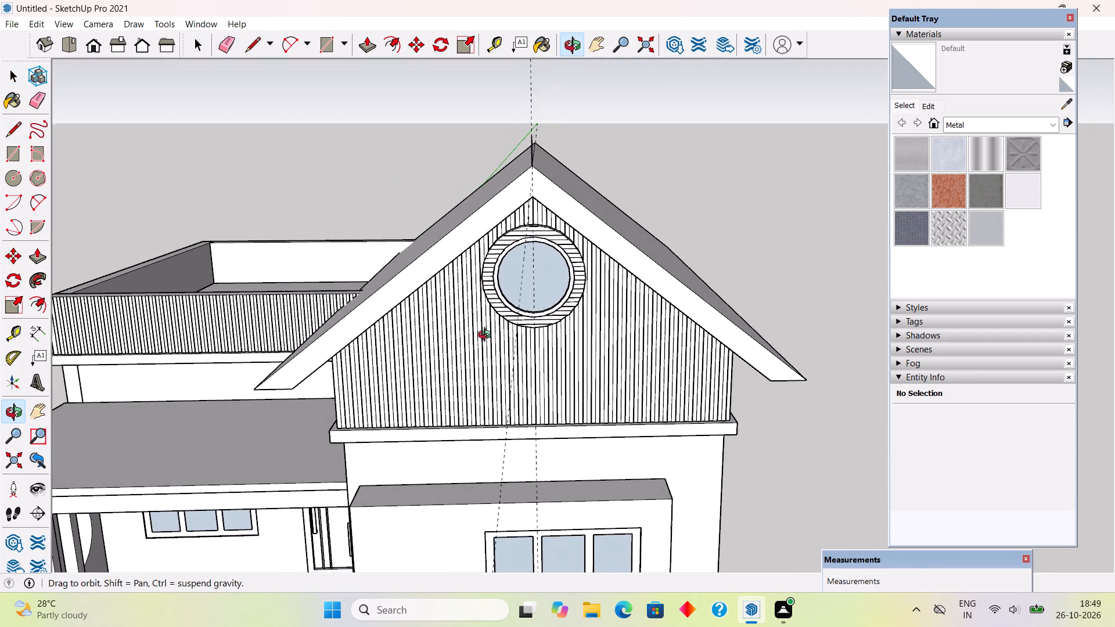
middle_click_drag(487, 336, 528, 327)
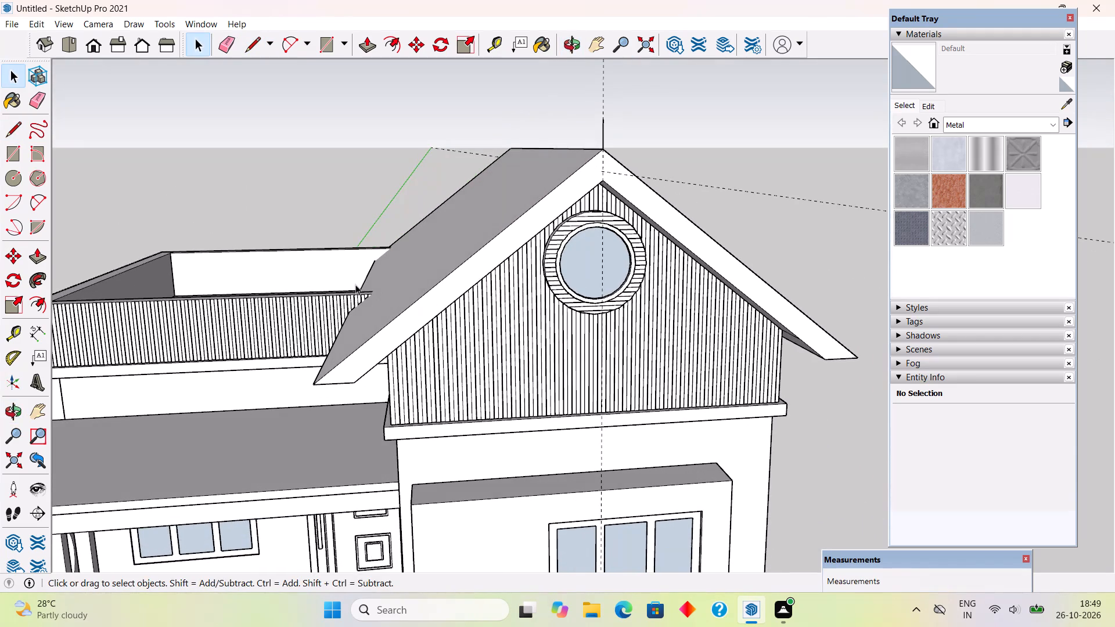
middle_click_drag(404, 318, 449, 319)
key("t")
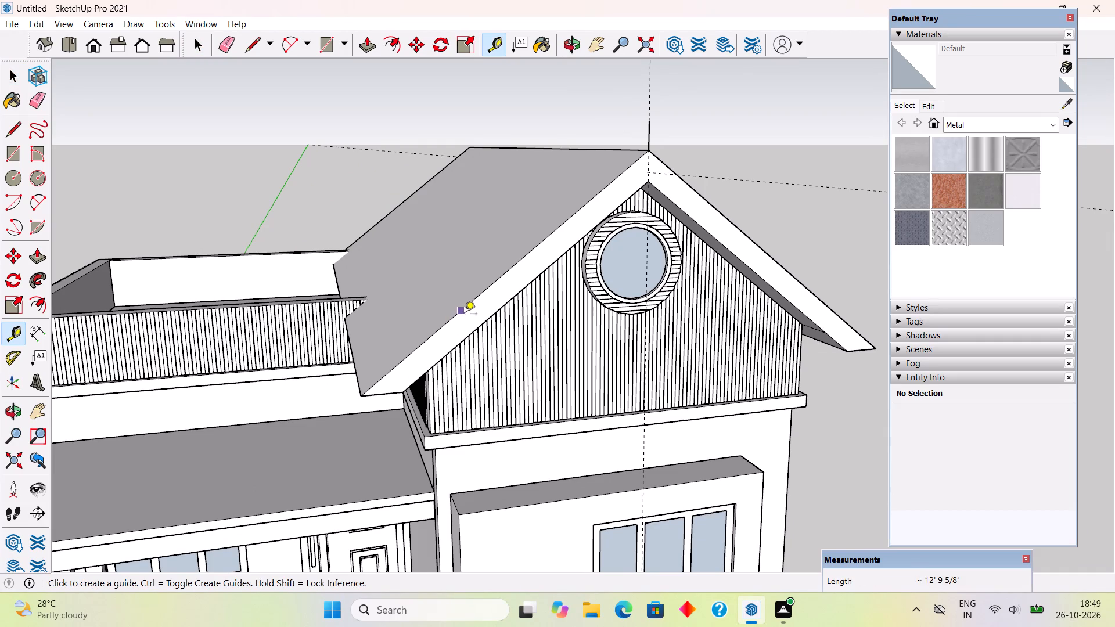
left_click(465, 315)
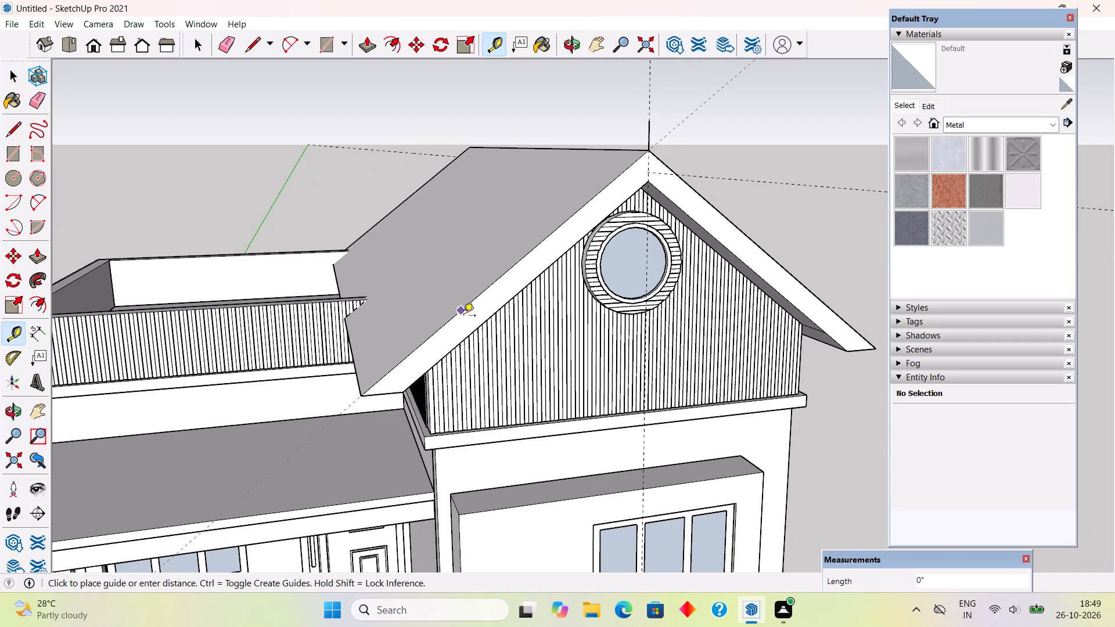
middle_click_drag(468, 334, 538, 338)
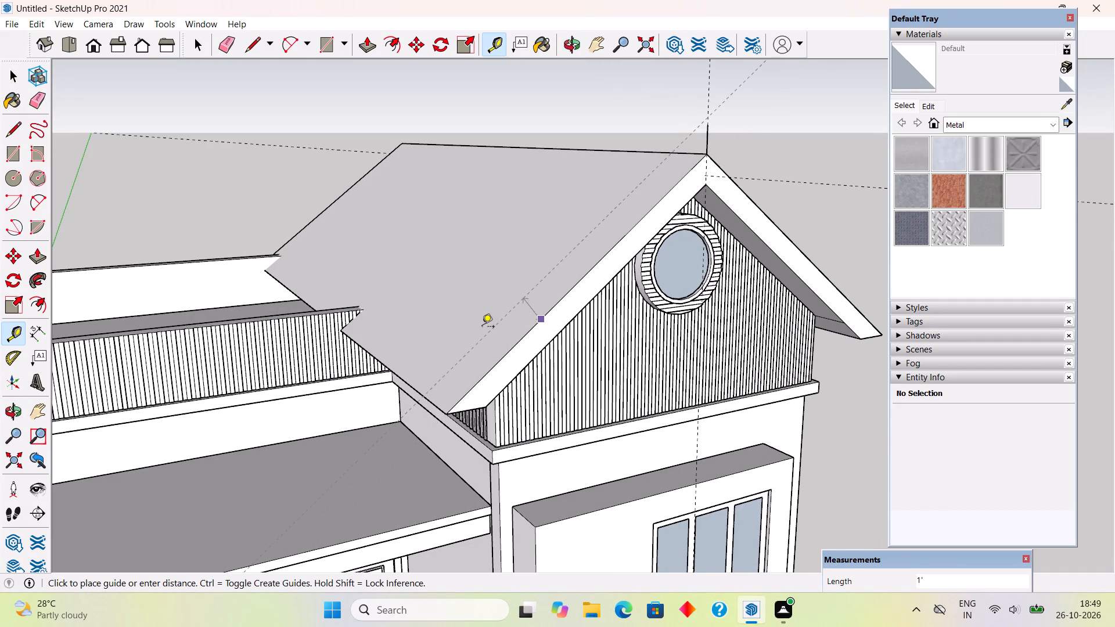
middle_click_drag(507, 345, 644, 375)
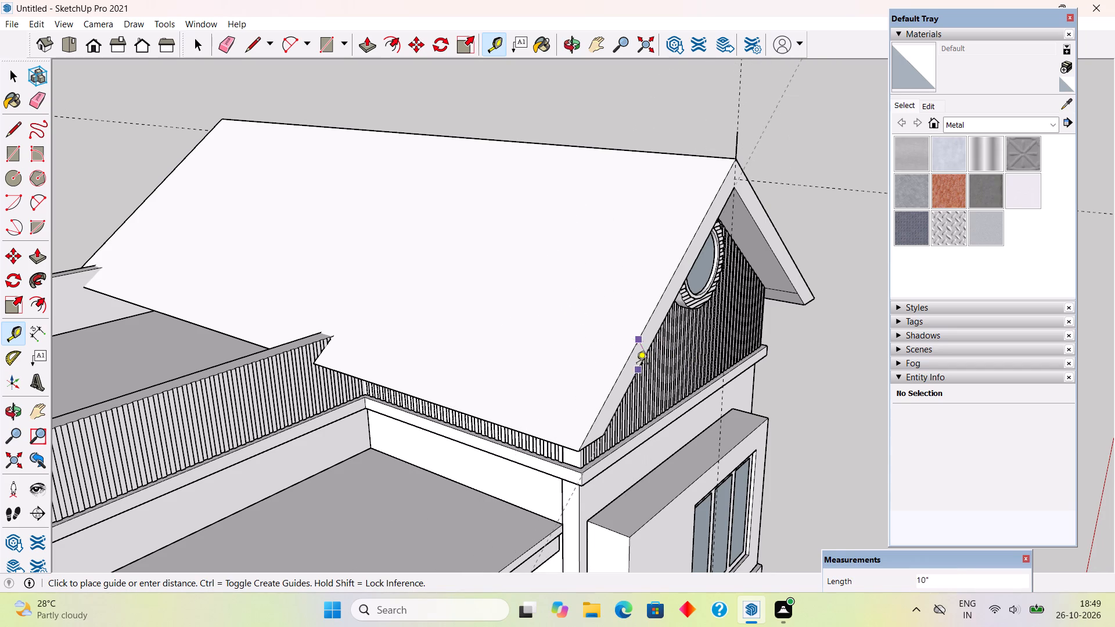
middle_click_drag(562, 417, 280, 354)
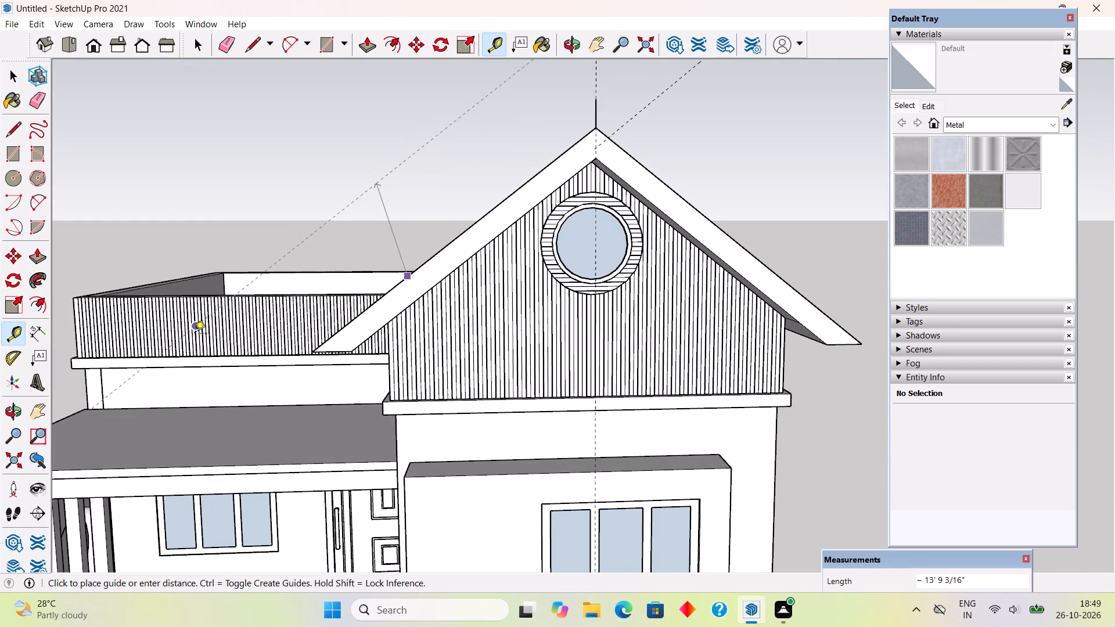
type("1'")
key("Return")
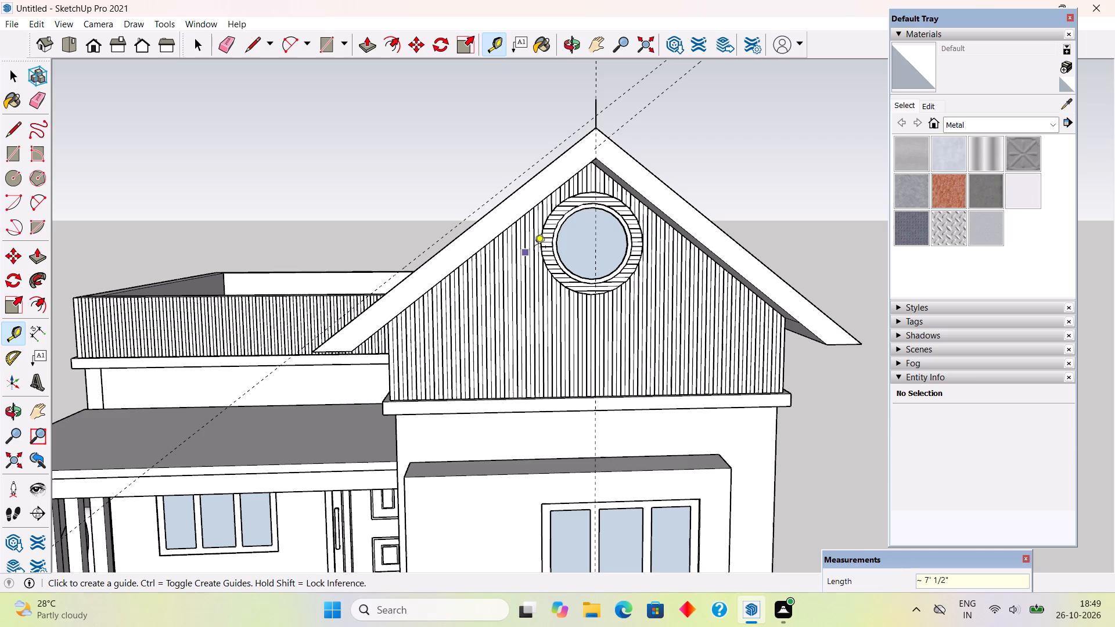
Place a guide 1' above the fascia's top edge on the gable slope facing away from the terrace.
left_click(690, 210)
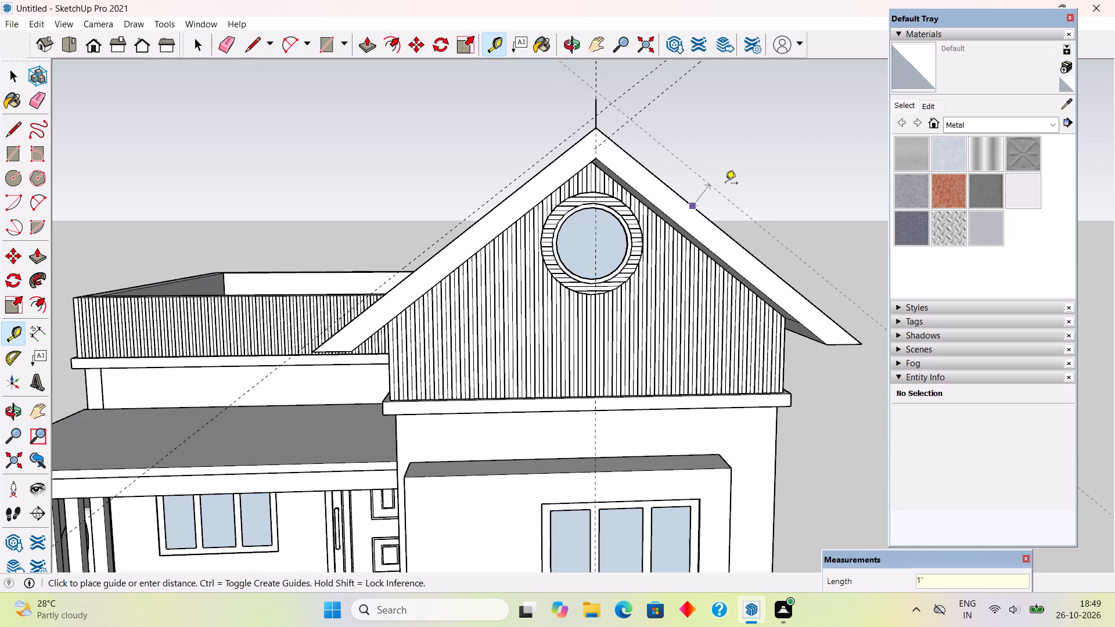
type("1'")
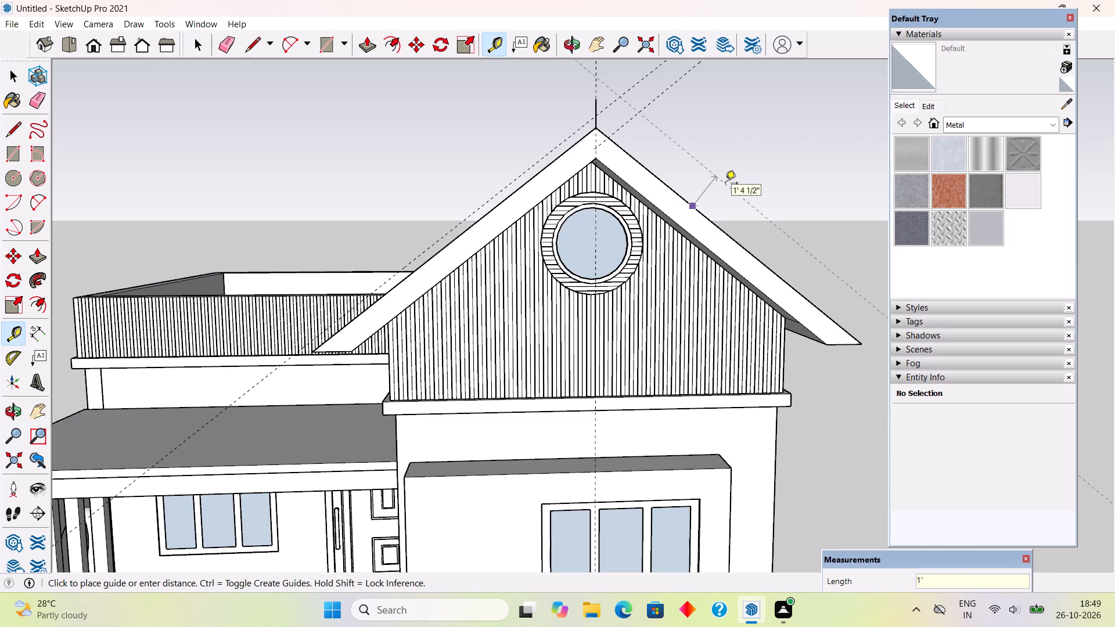
key("Return")
key("space")
Place another guide about 1' above the terrace-side fascia's top edge, parallel to the slope and crossing above the apex.
middle_click_drag(645, 331, 669, 395)
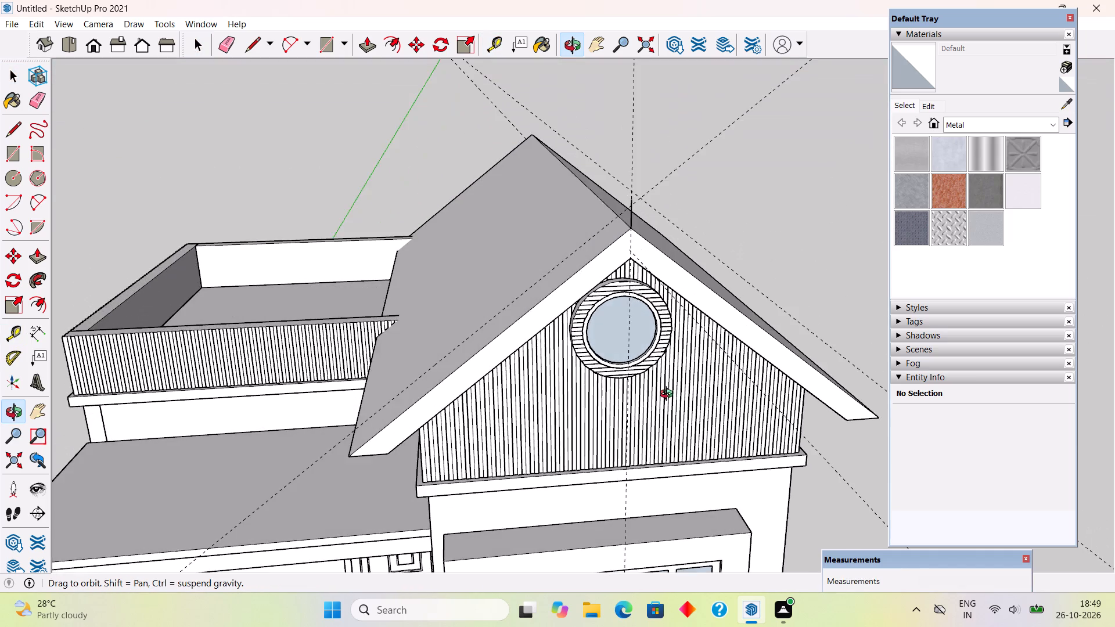
middle_click_drag(669, 395, 714, 428)
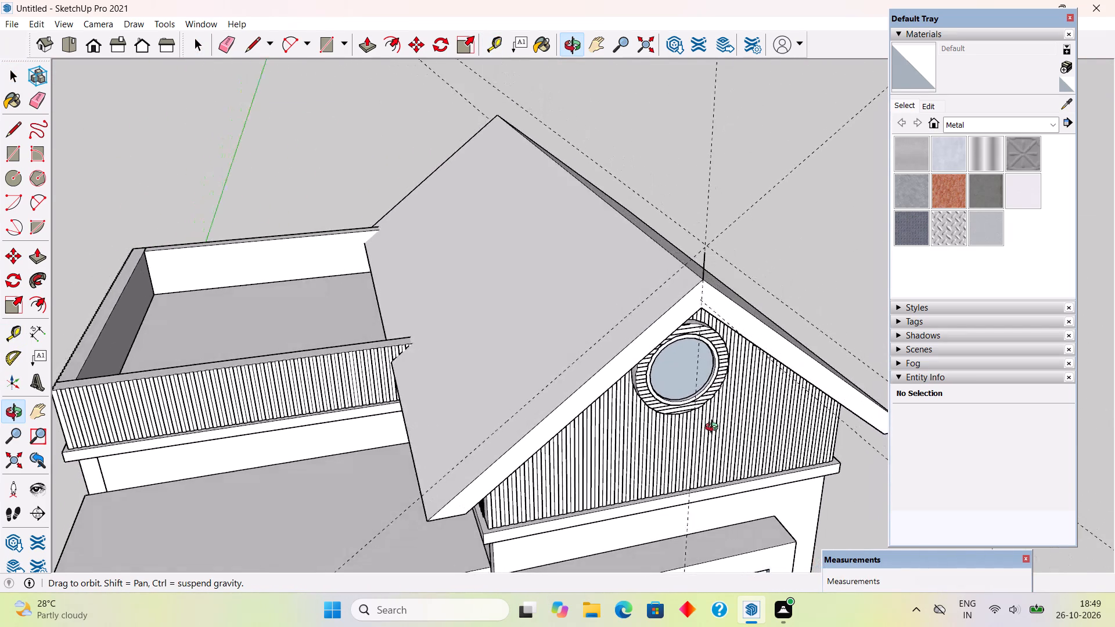
middle_click_drag(714, 428, 708, 427)
scroll(709, 257, "up", 4)
scroll(653, 257, "up", 3)
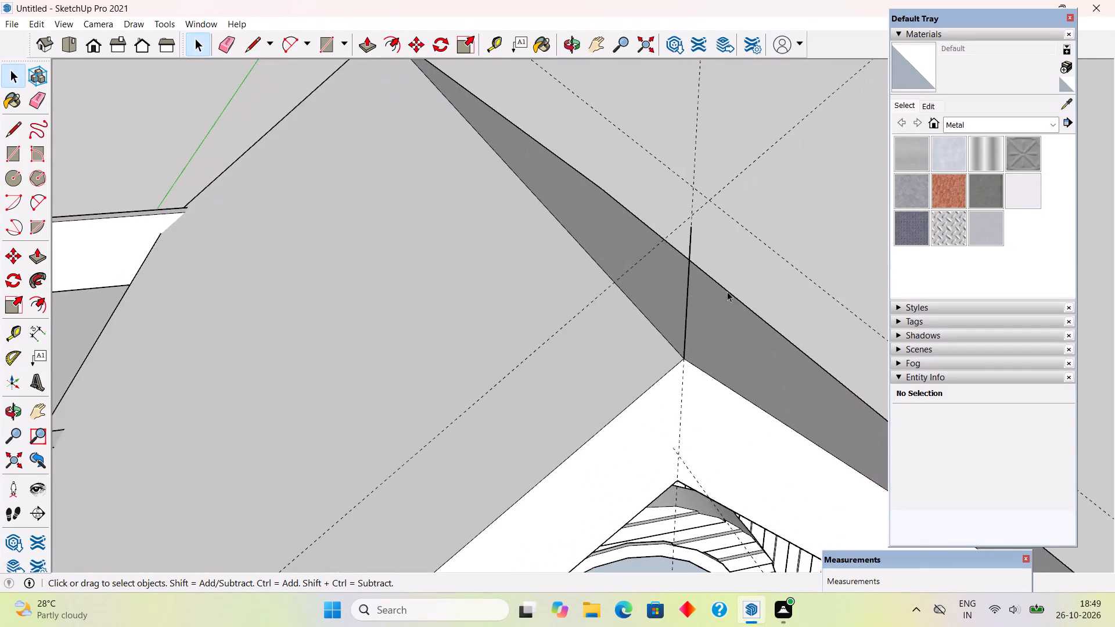
middle_click_drag(689, 286, 252, 356)
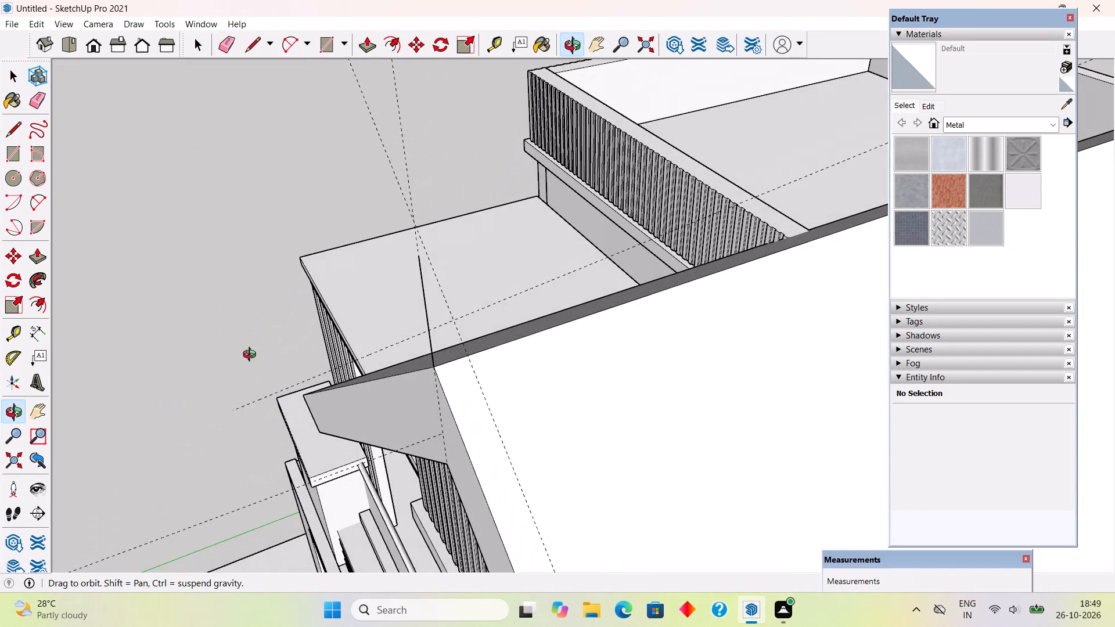
middle_click_drag(252, 356, 330, 348)
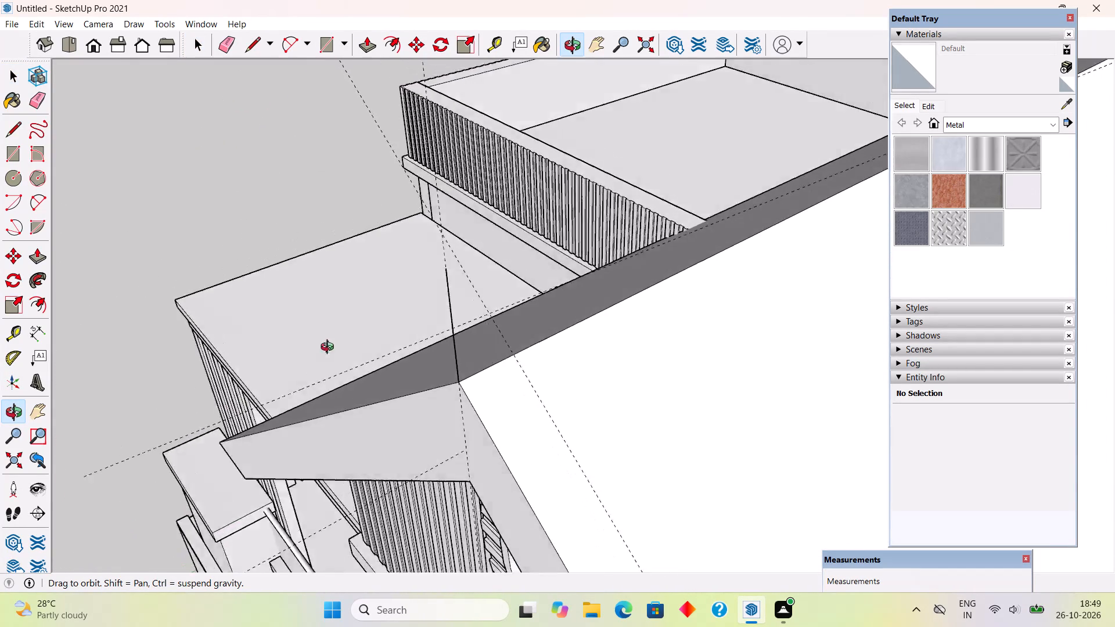
middle_click_drag(330, 348, 363, 361)
middle_click_drag(475, 355, 498, 348)
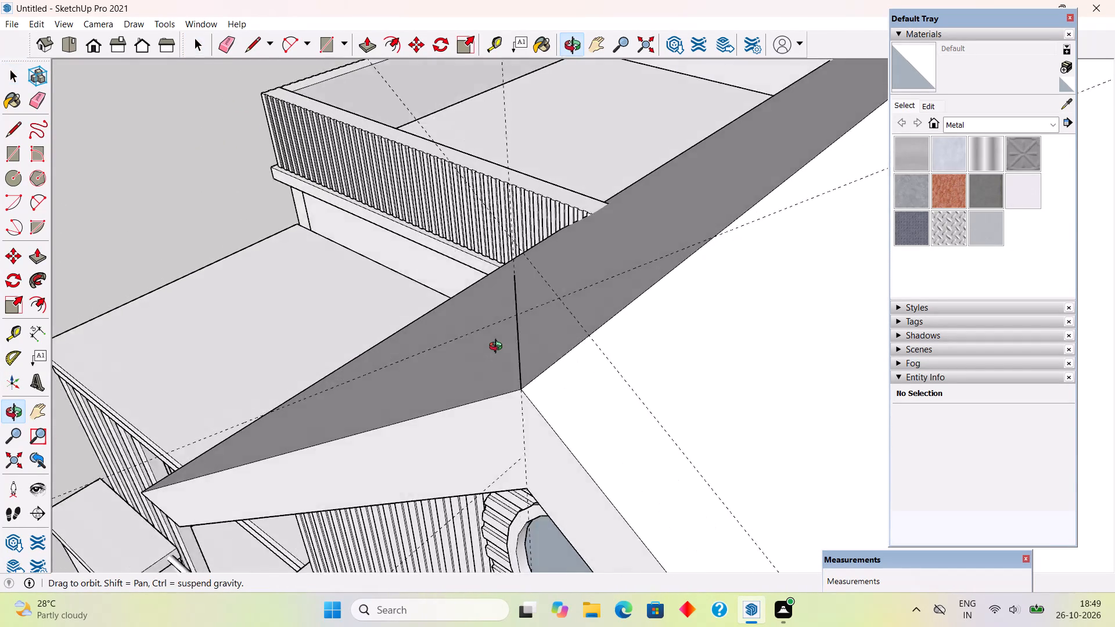
middle_click_drag(498, 348, 467, 352)
key("t")
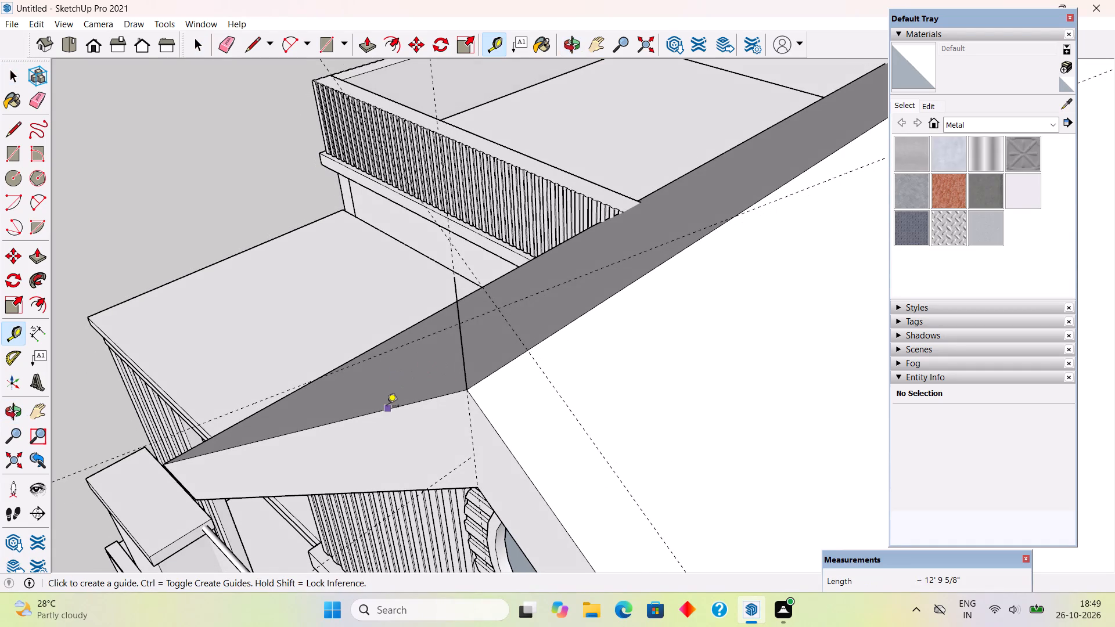
left_click(387, 409)
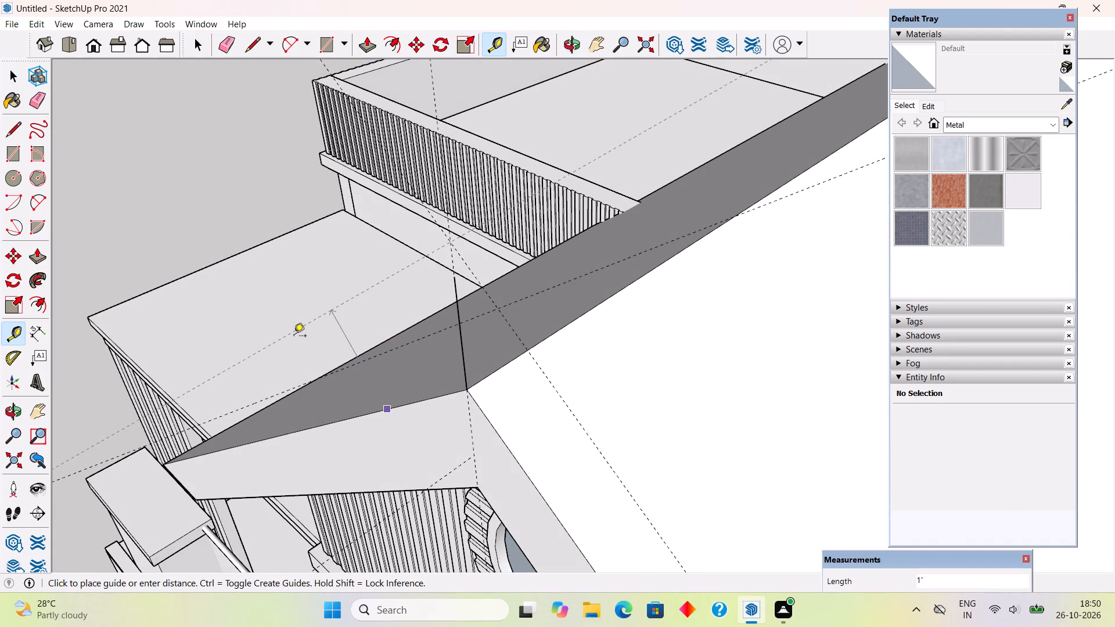
left_click(294, 337)
key("space")
Delete the 1' vertical line standing on the gable roof's front apex.
scroll(313, 352, "down", 5)
middle_click_drag(361, 367, 516, 321)
scroll(517, 321, "up", 1)
scroll(641, 255, "up", 5)
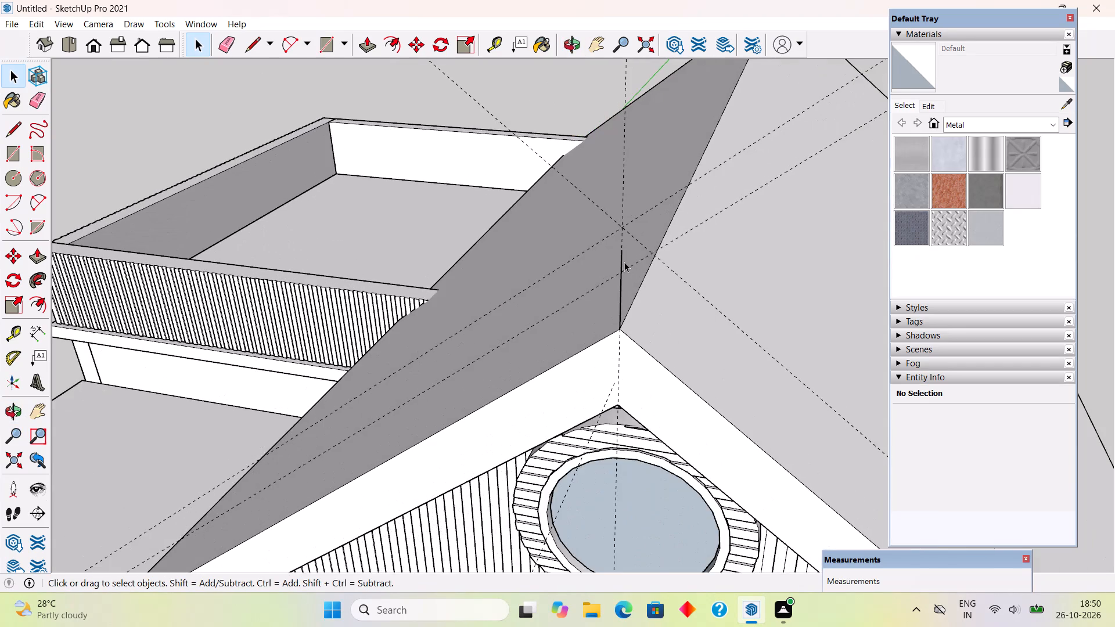
scroll(624, 262, "up", 4)
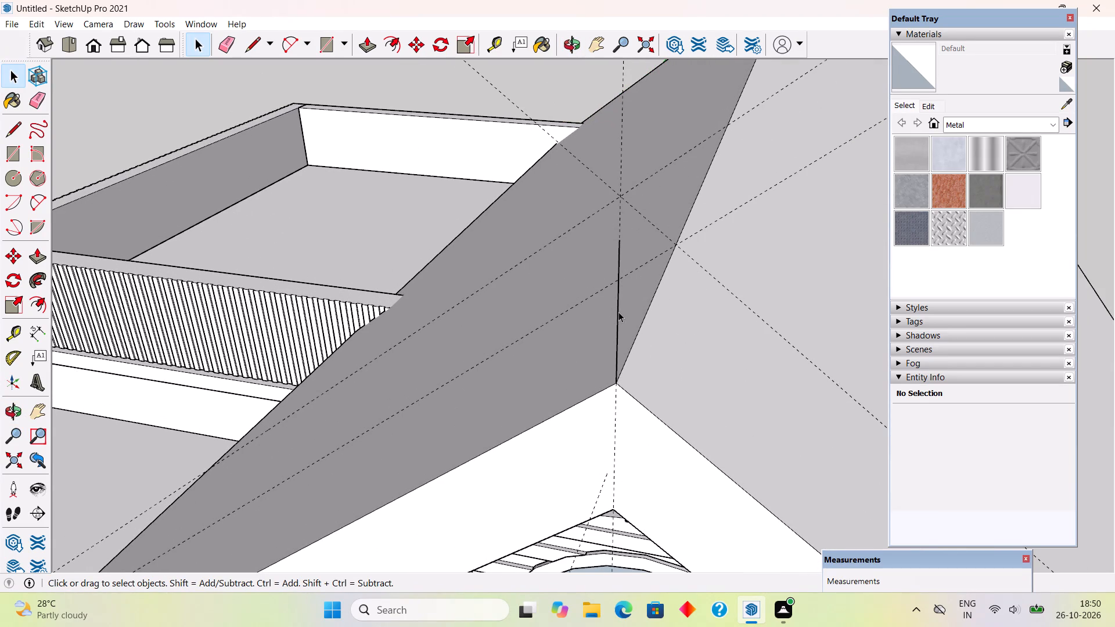
left_click(618, 312)
key("Delete")
Draw the closed terrace-side band profile from the apex up to the guide crossing, down the guide, across to the eave corner and back.
key("l")
left_click(612, 381)
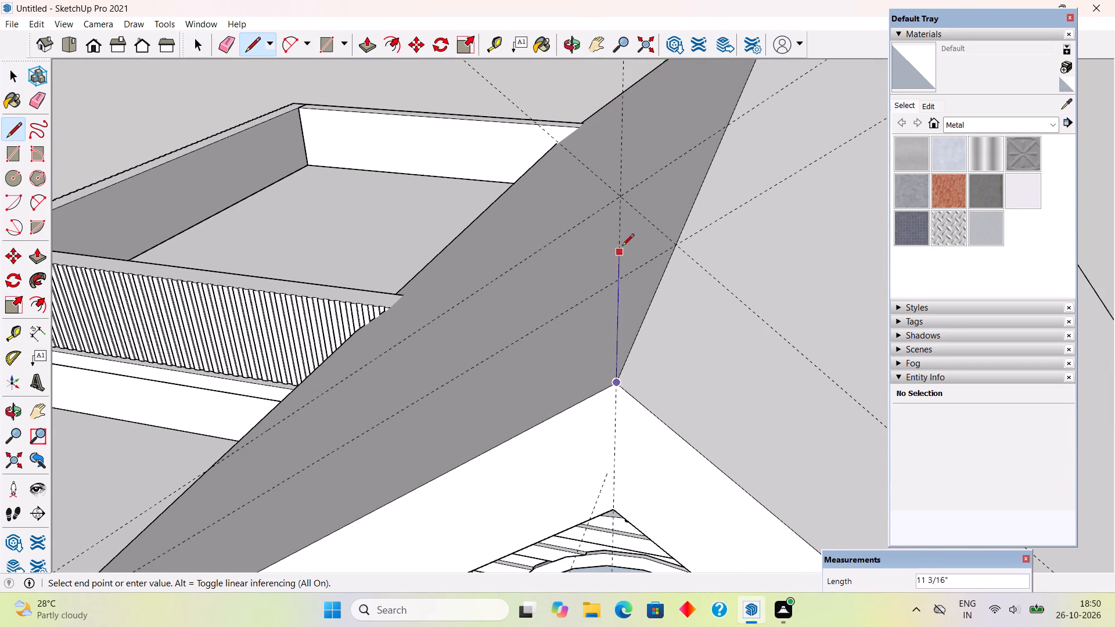
left_click(624, 200)
scroll(594, 211, "down", 9)
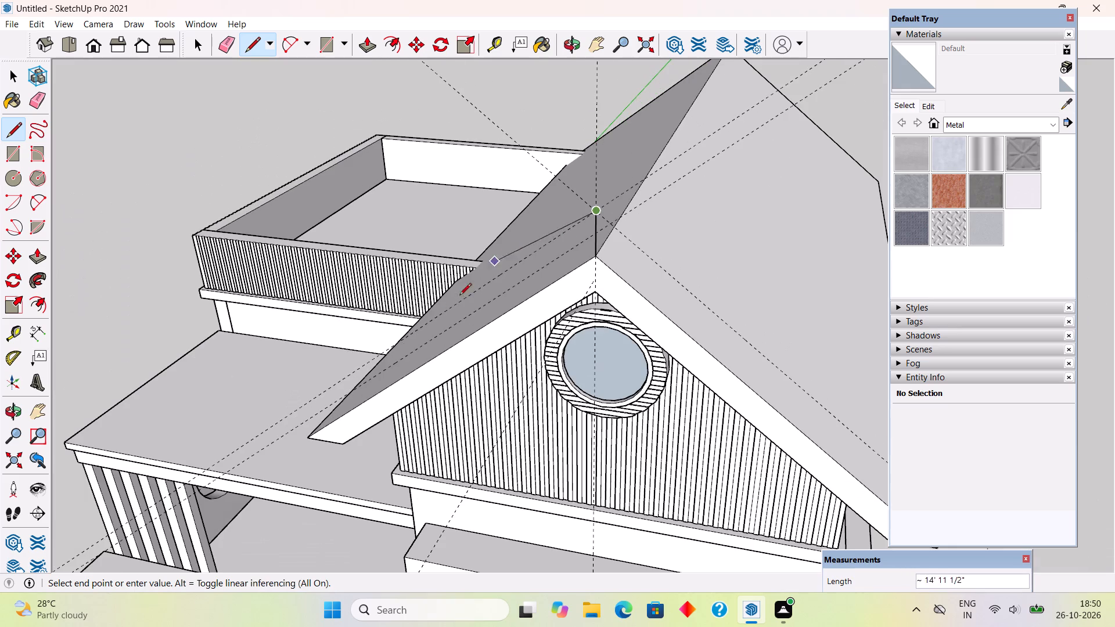
left_click(287, 417)
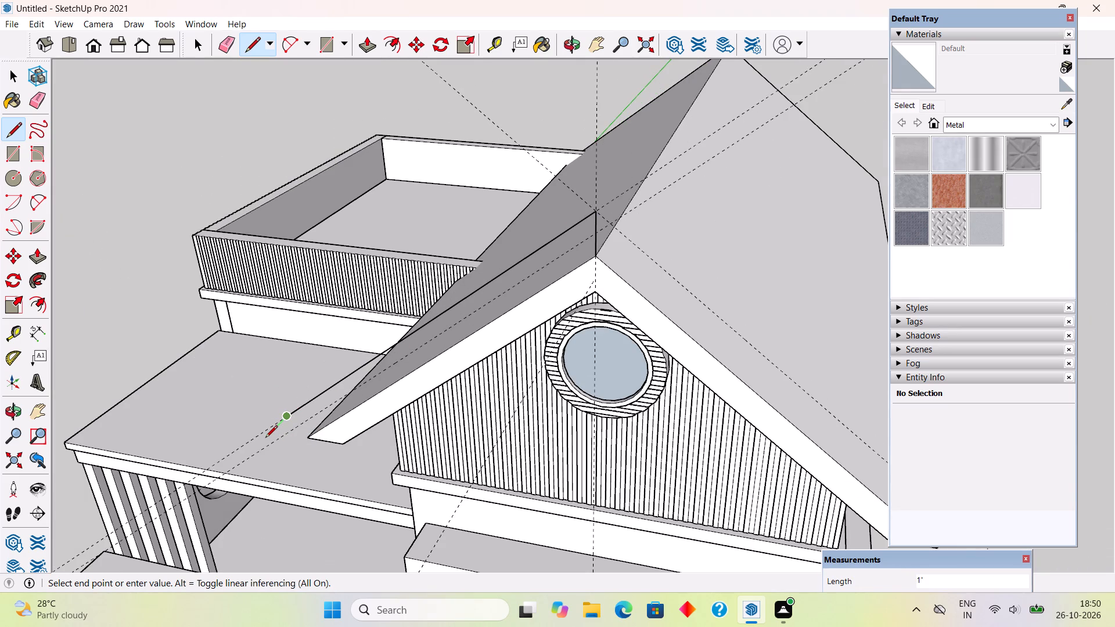
left_click(261, 434)
left_click(307, 441)
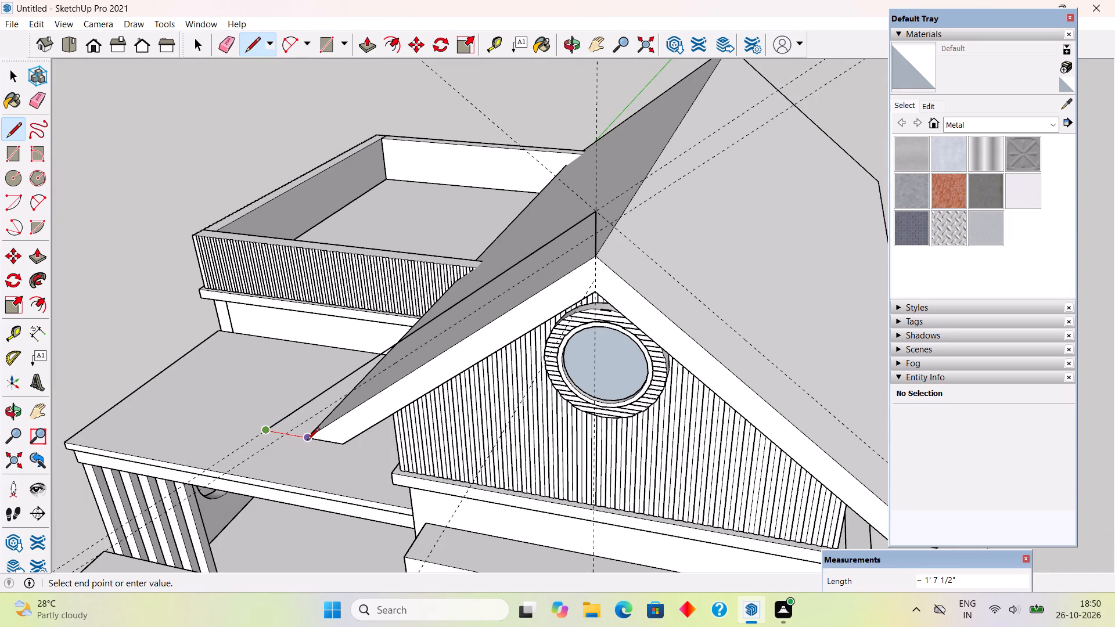
left_click(591, 262)
Draw the opposite band profile from the apex along the fascia to the eave corner, outward about 1' 7 1/2", and up to the raised apex.
scroll(585, 263, "down", 5)
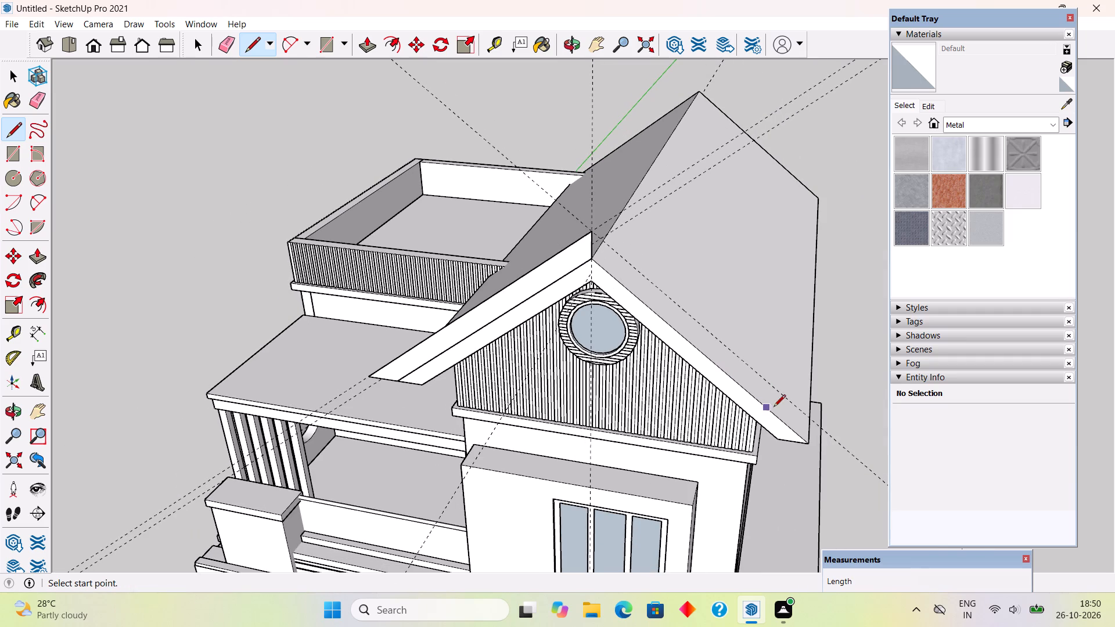
left_click(590, 262)
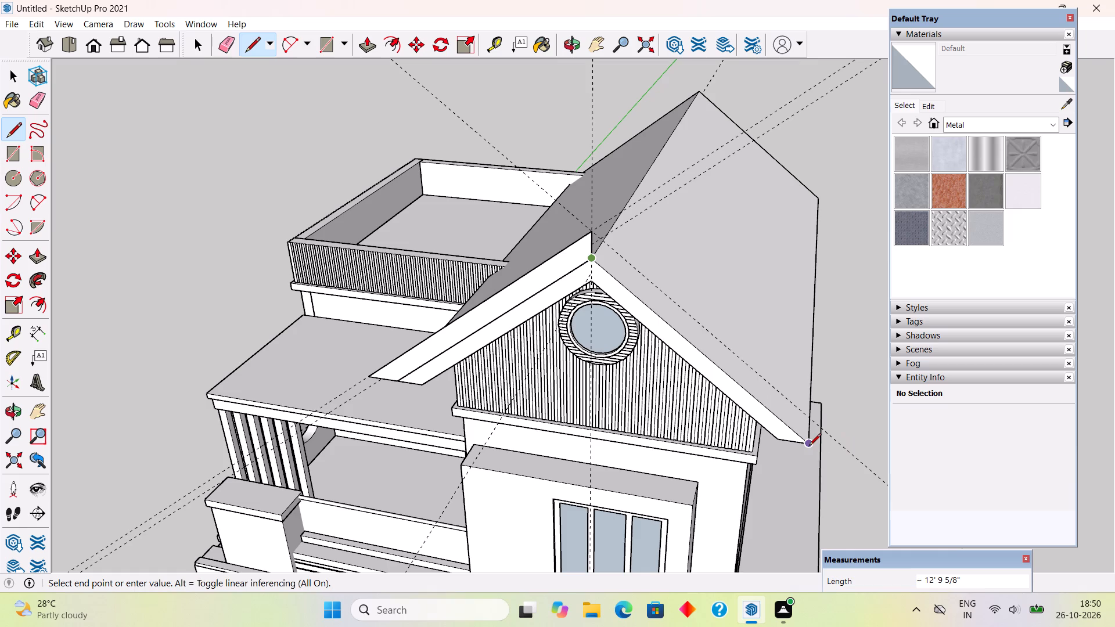
left_click(808, 445)
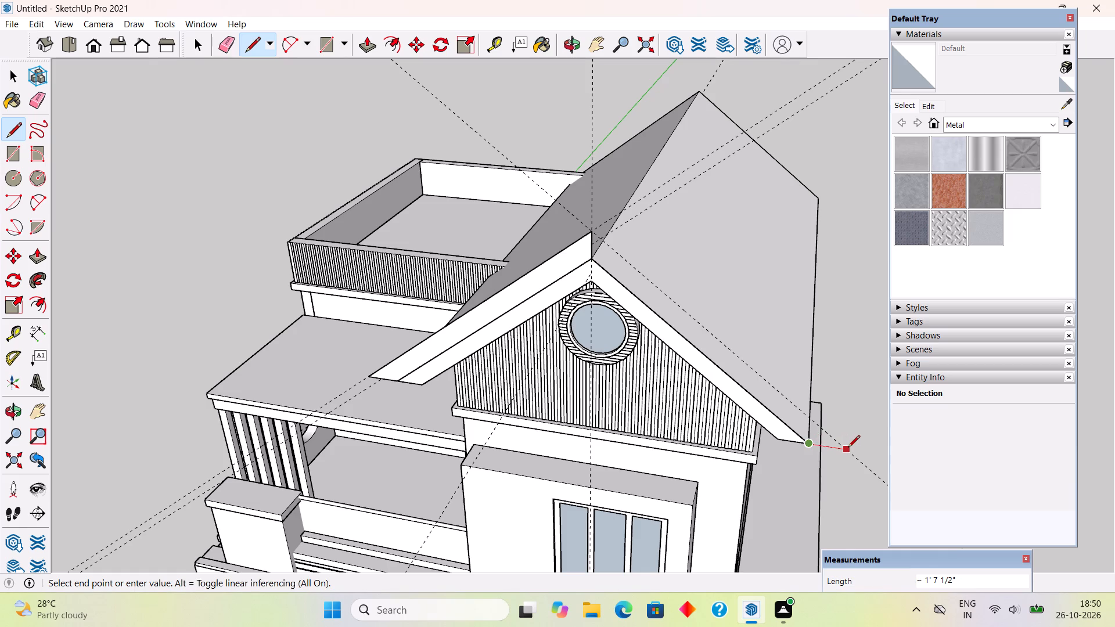
left_click(848, 448)
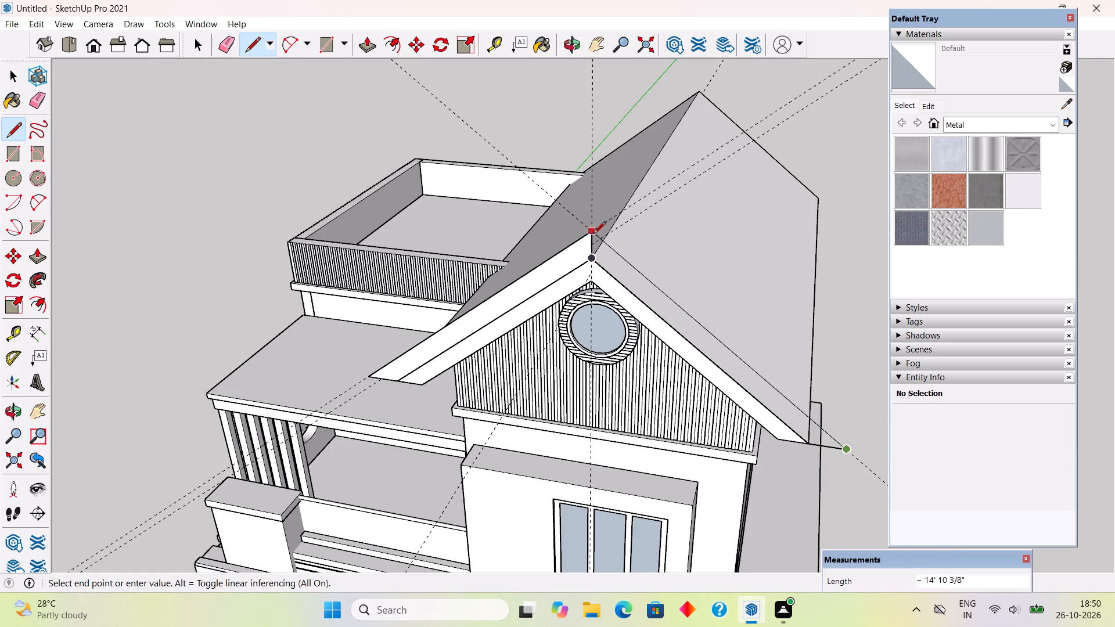
left_click(592, 234)
key("space")
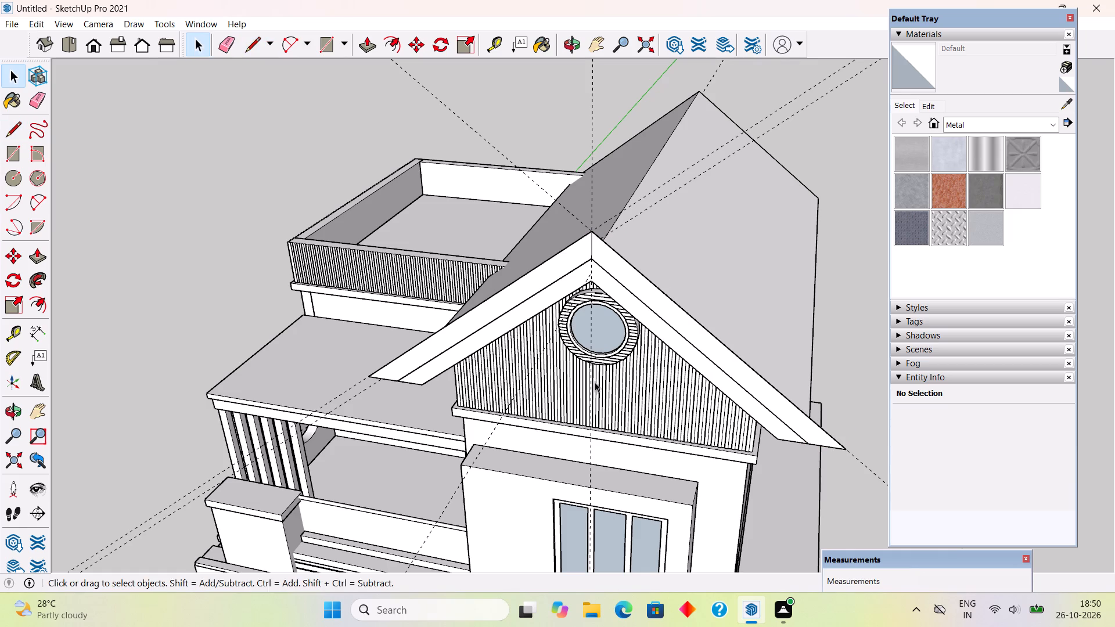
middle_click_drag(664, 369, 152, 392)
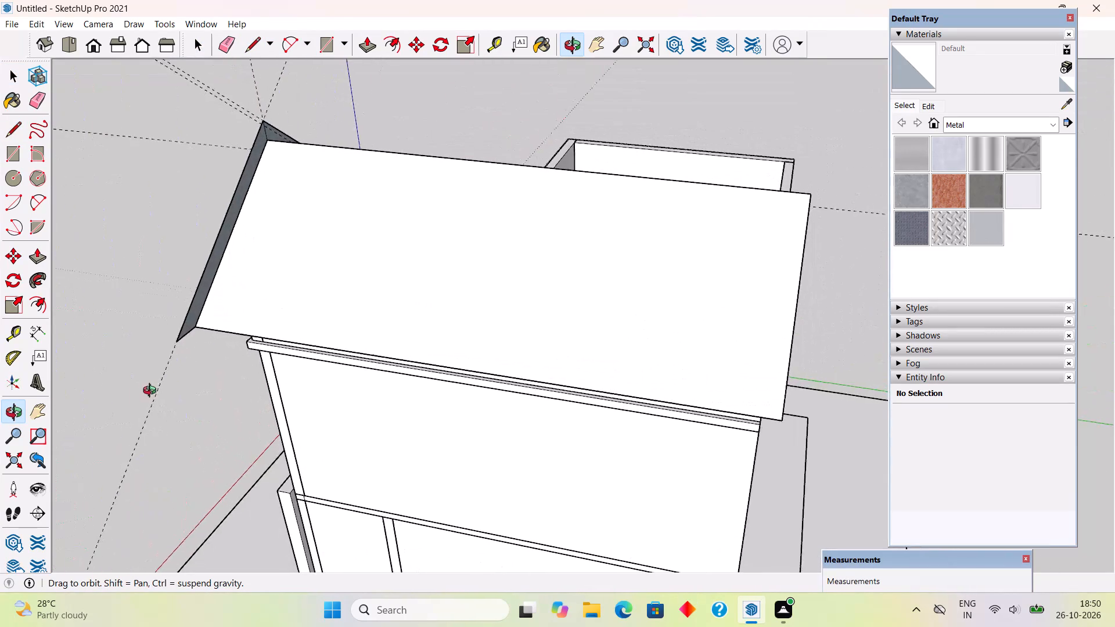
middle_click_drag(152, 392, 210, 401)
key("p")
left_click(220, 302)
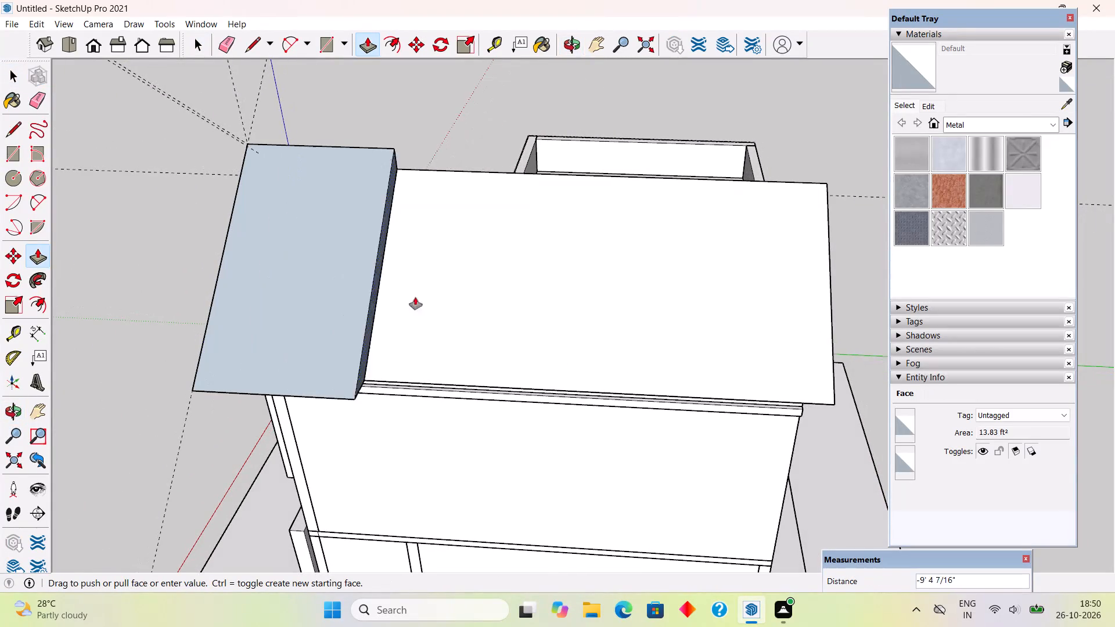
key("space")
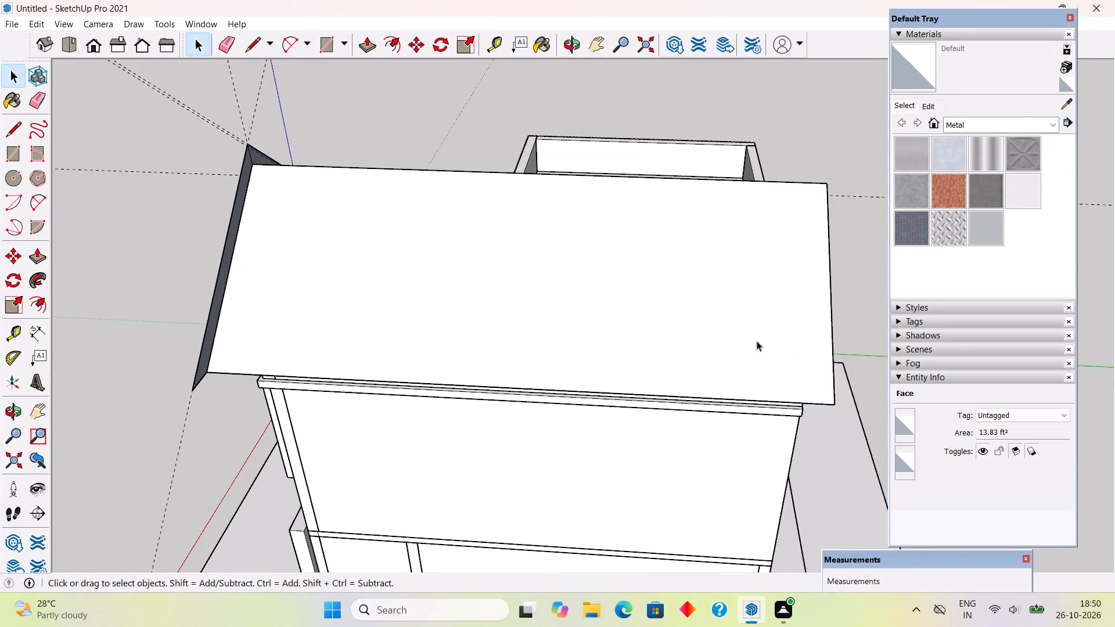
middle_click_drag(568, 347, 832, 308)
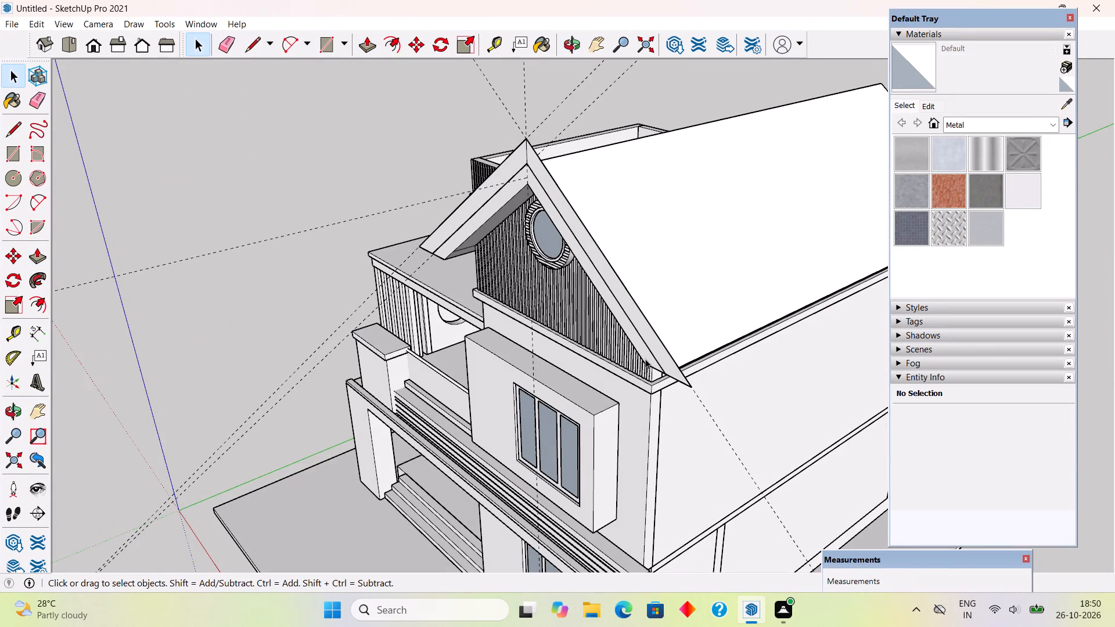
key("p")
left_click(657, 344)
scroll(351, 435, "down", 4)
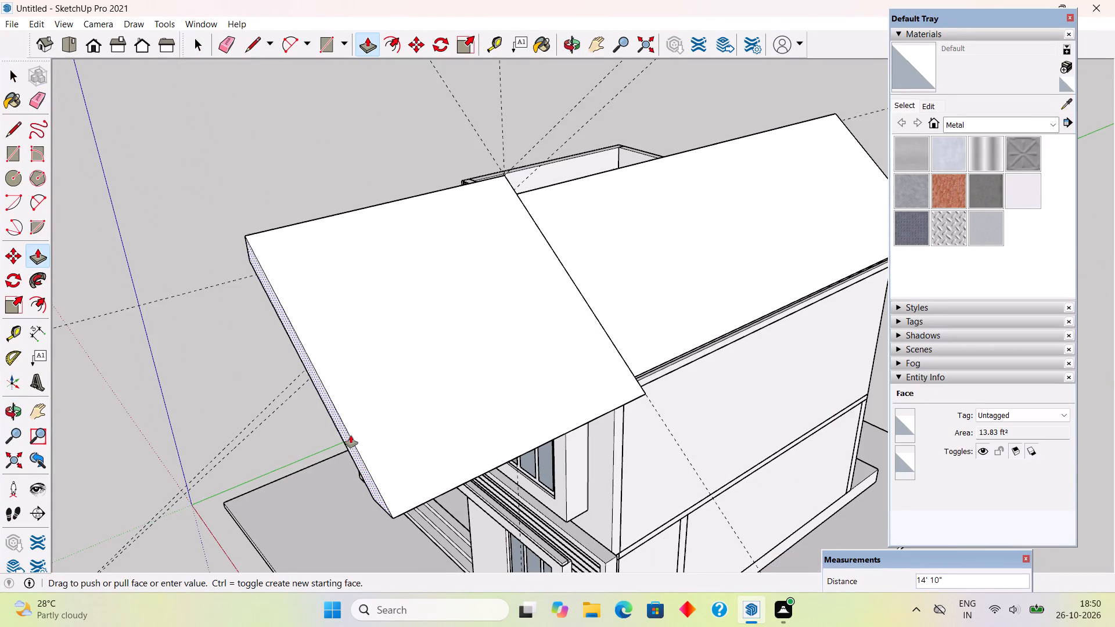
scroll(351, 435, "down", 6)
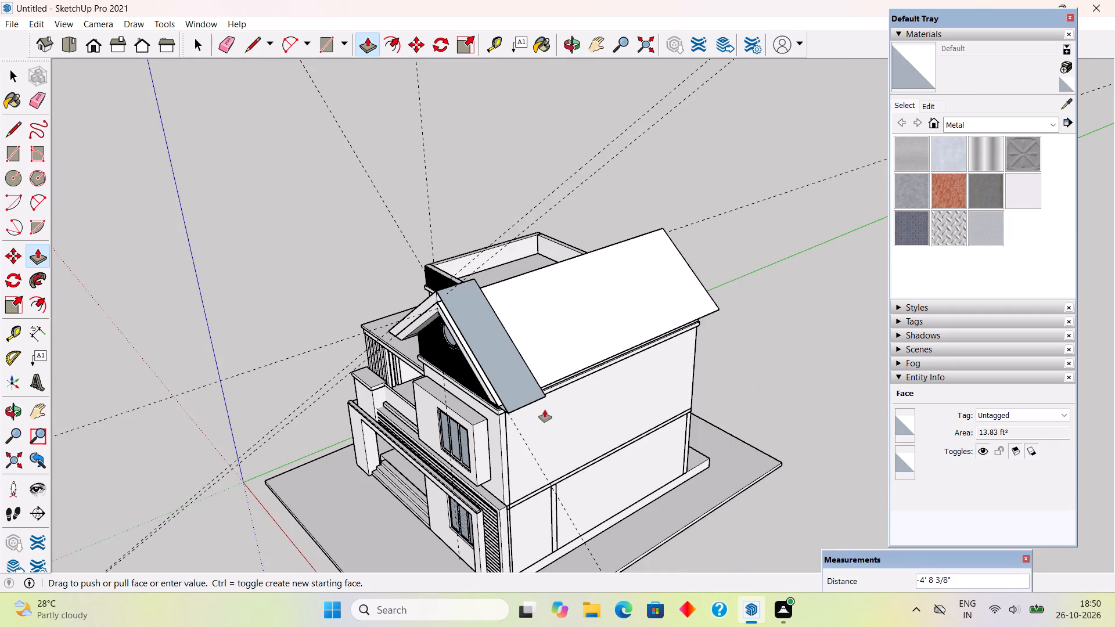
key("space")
Delete the short vertical line separating the two band profiles at the gable's front apex.
middle_click_drag(470, 420, 618, 426)
scroll(560, 321, "up", 7)
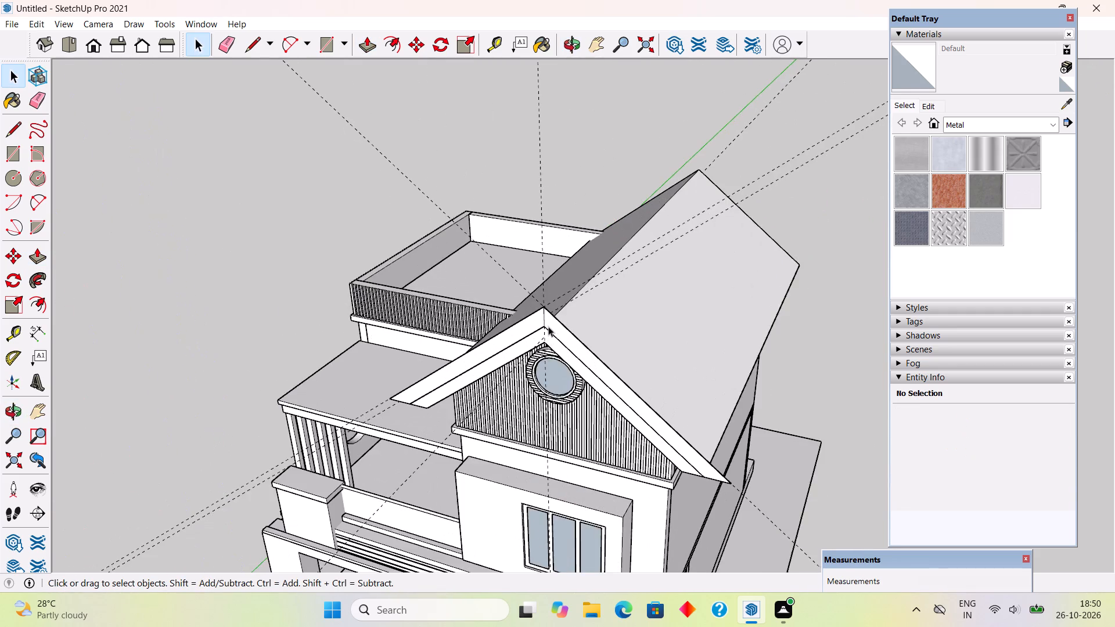
scroll(548, 326, "up", 2)
left_click(540, 323)
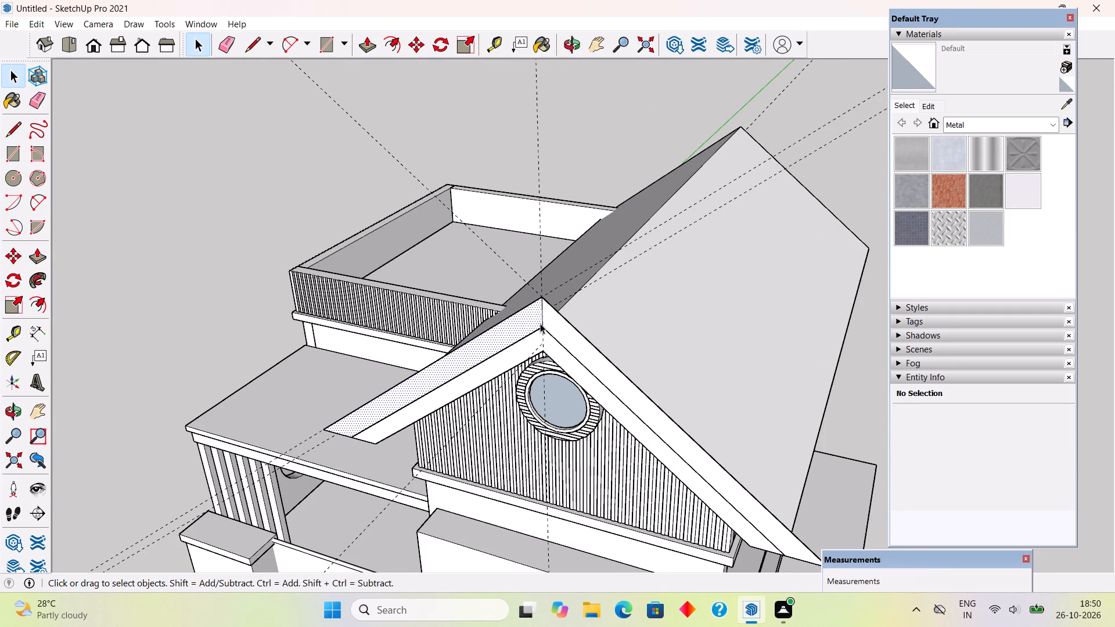
left_click(542, 318)
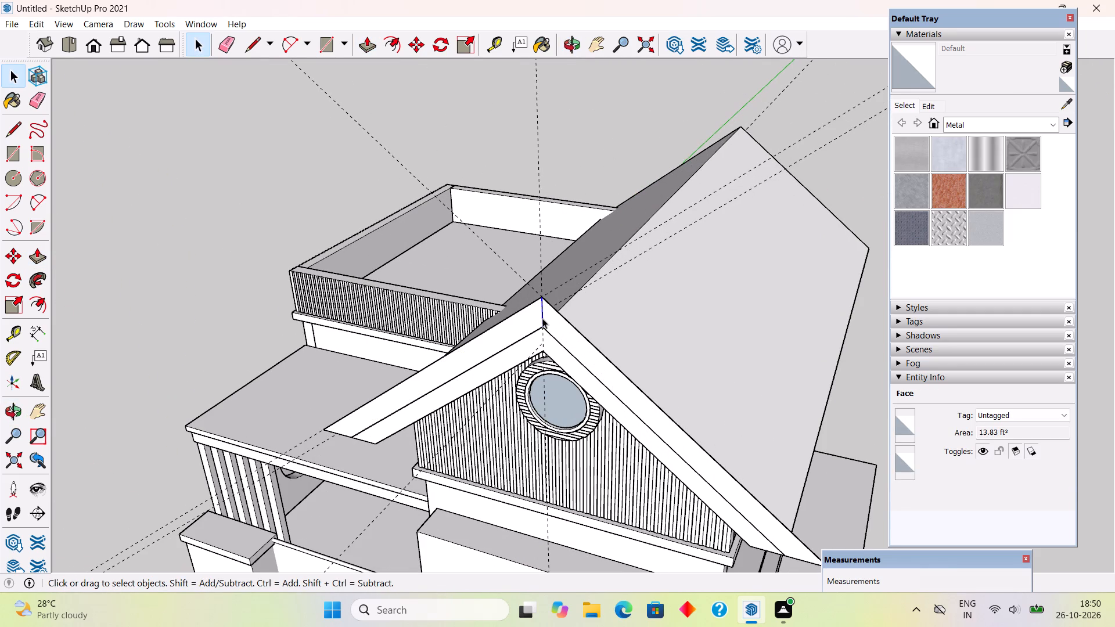
key("Delete")
Push/Pull the merged band profile about 33' 7 13/16" along the whole roof to its rear end.
key("p")
left_click(554, 318)
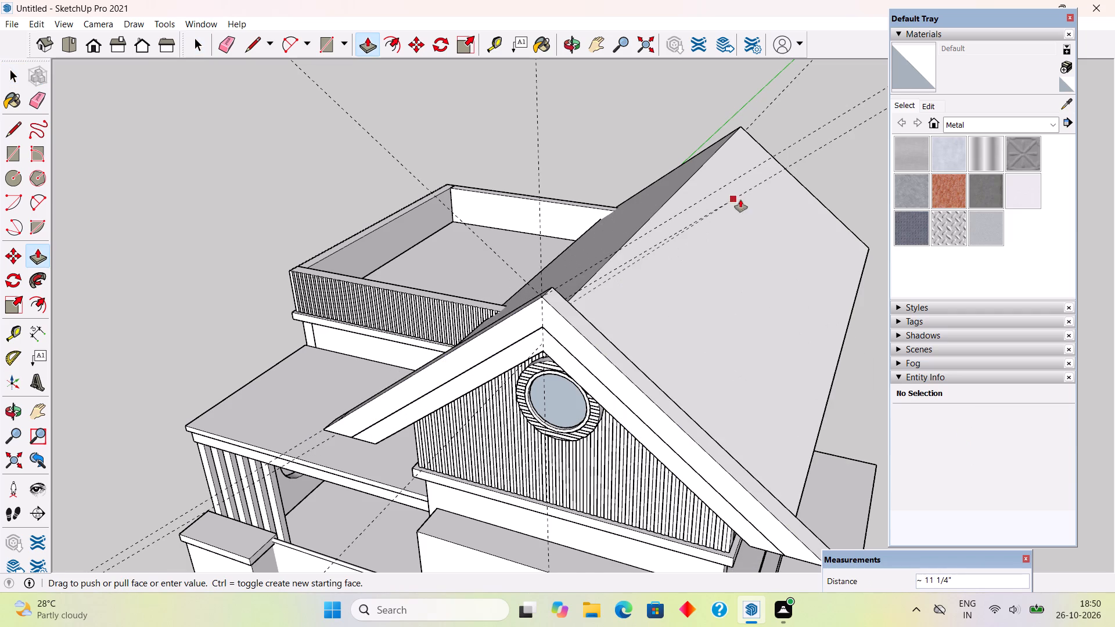
middle_click_drag(781, 230, 213, 229)
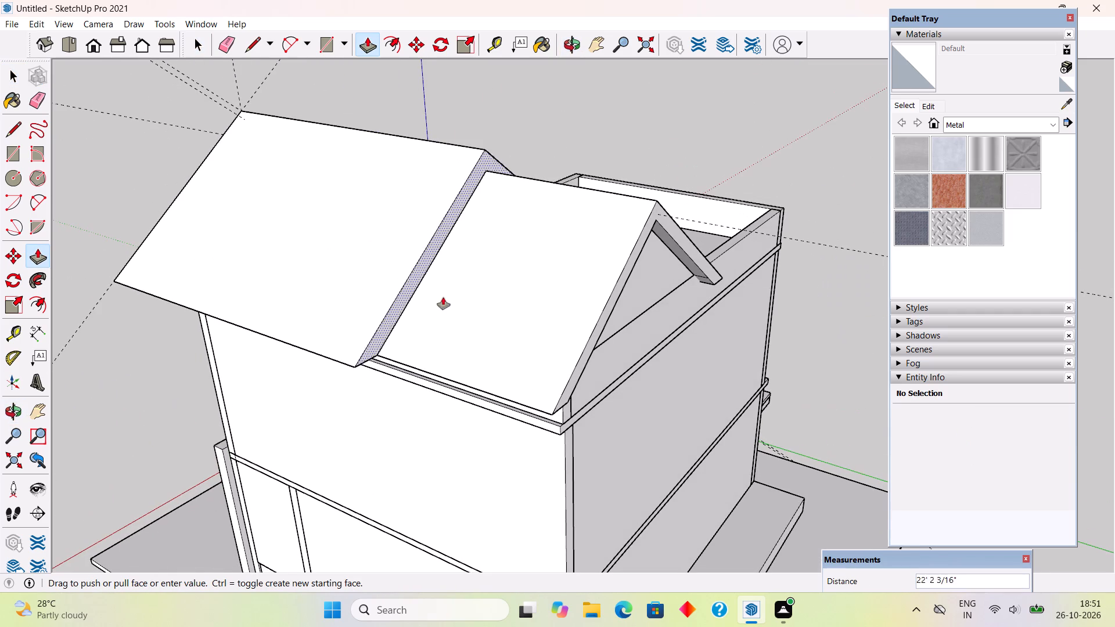
left_click(563, 383)
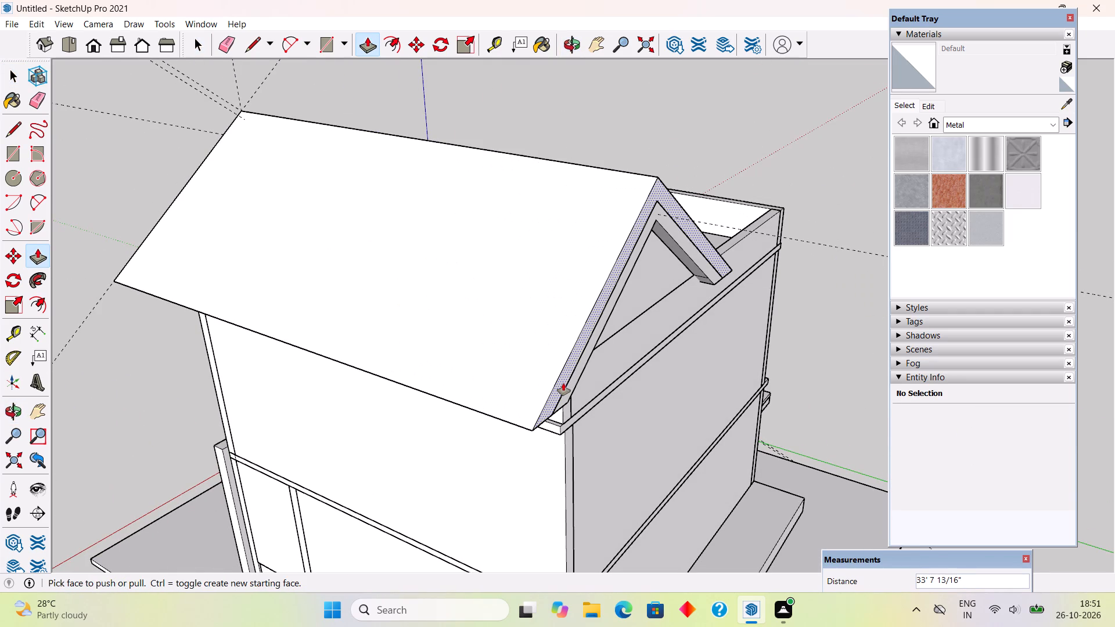
key("space")
scroll(374, 362, "down", 4)
Delete the stray edge running along the terrace-side eave of the extruded roof layer.
middle_click_drag(225, 374, 756, 342)
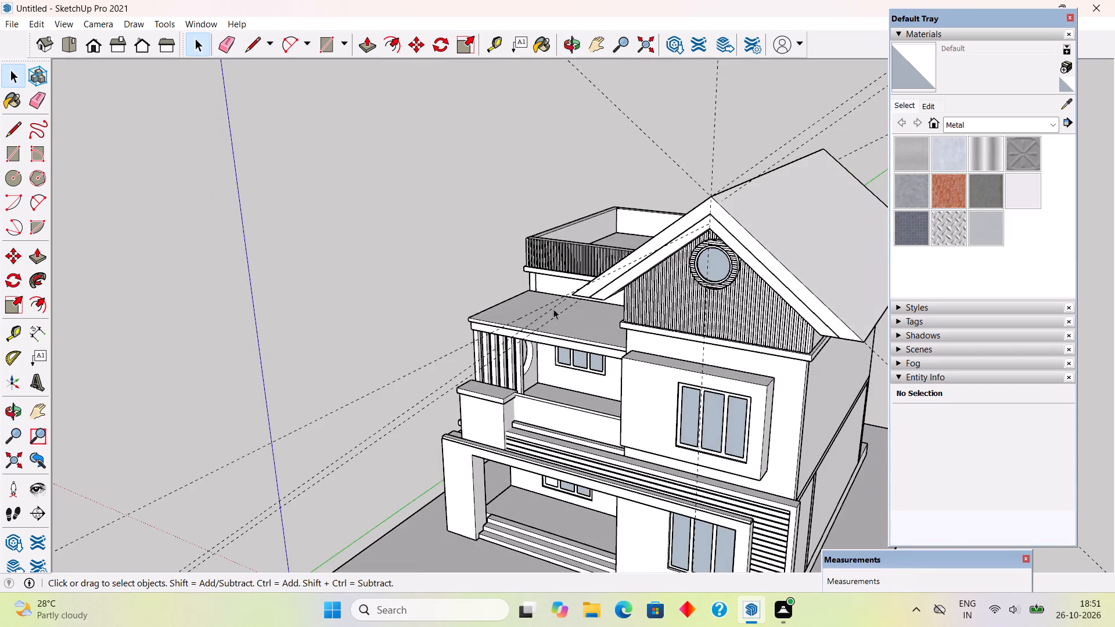
scroll(548, 310, "down", 5)
middle_click_drag(330, 341, 590, 296)
scroll(778, 263, "up", 11)
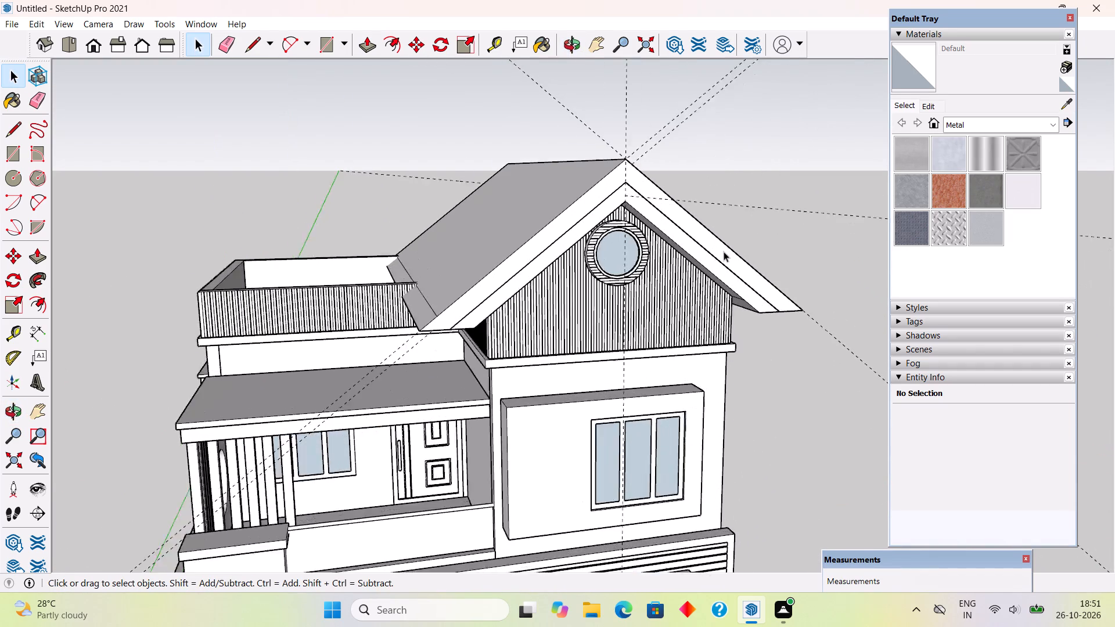
scroll(724, 251, "up", 3)
middle_click_drag(700, 240, 781, 282)
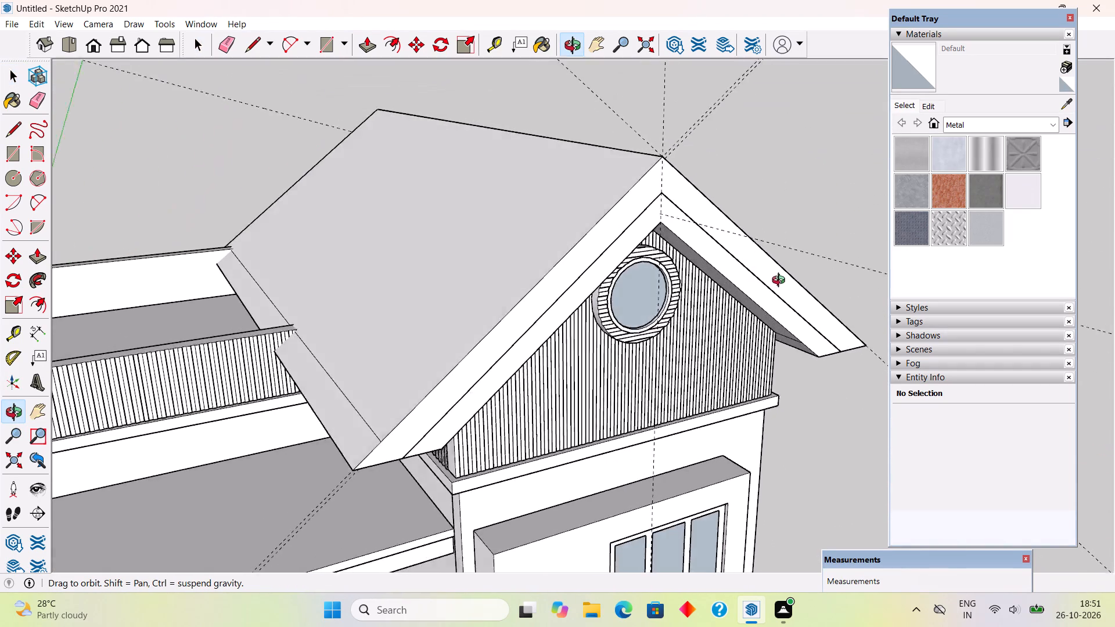
middle_click_drag(781, 282, 725, 245)
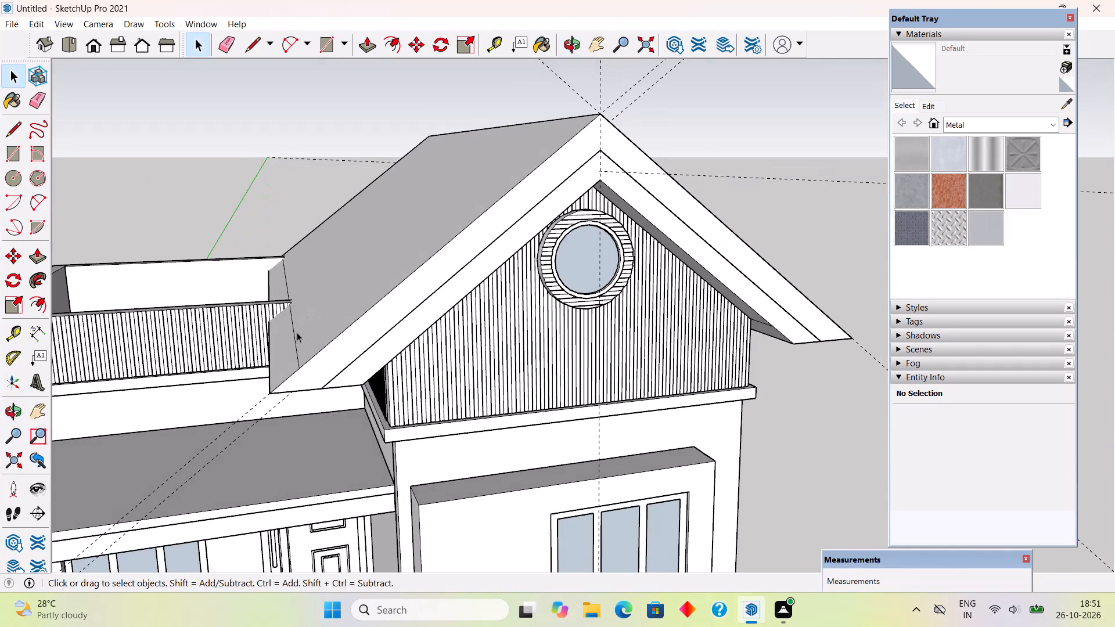
left_click(297, 348)
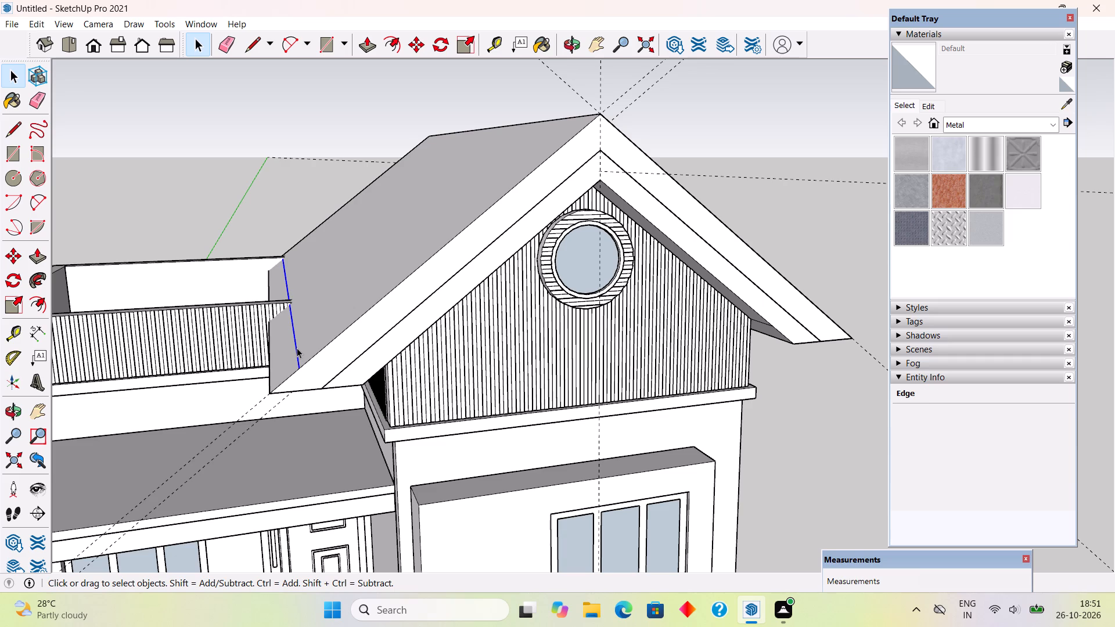
key("Delete")
Examine the extruded roof layer and the house from the front and both sides.
middle_click_drag(353, 384, 41, 444)
middle_click_drag(527, 386, 653, 335)
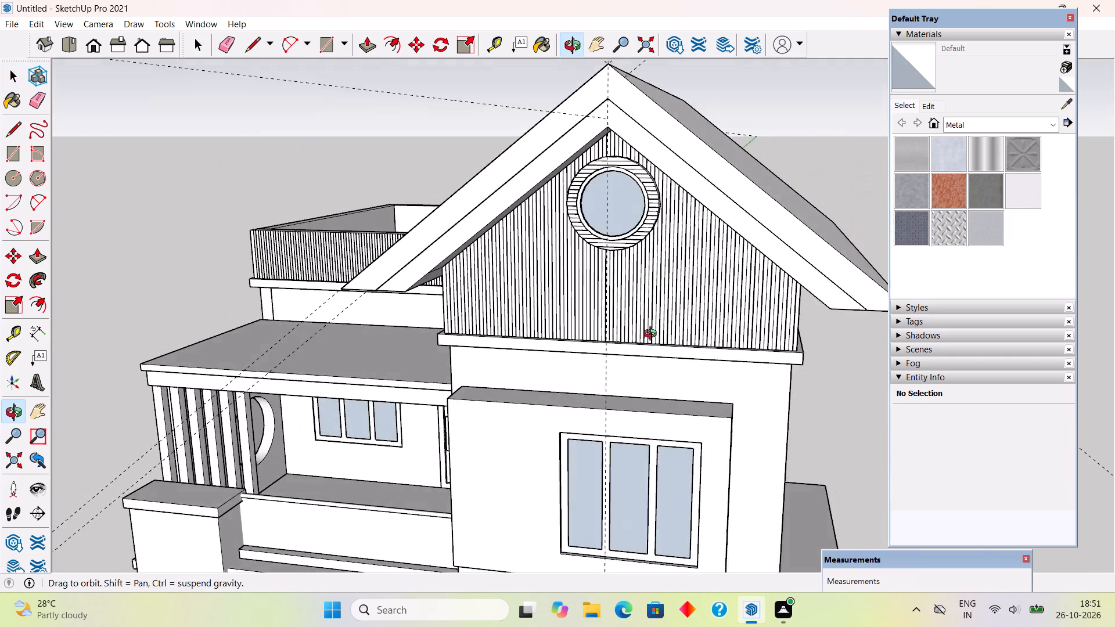
middle_click_drag(653, 335, 658, 363)
scroll(658, 362, "down", 4)
middle_click_drag(485, 344, 569, 282)
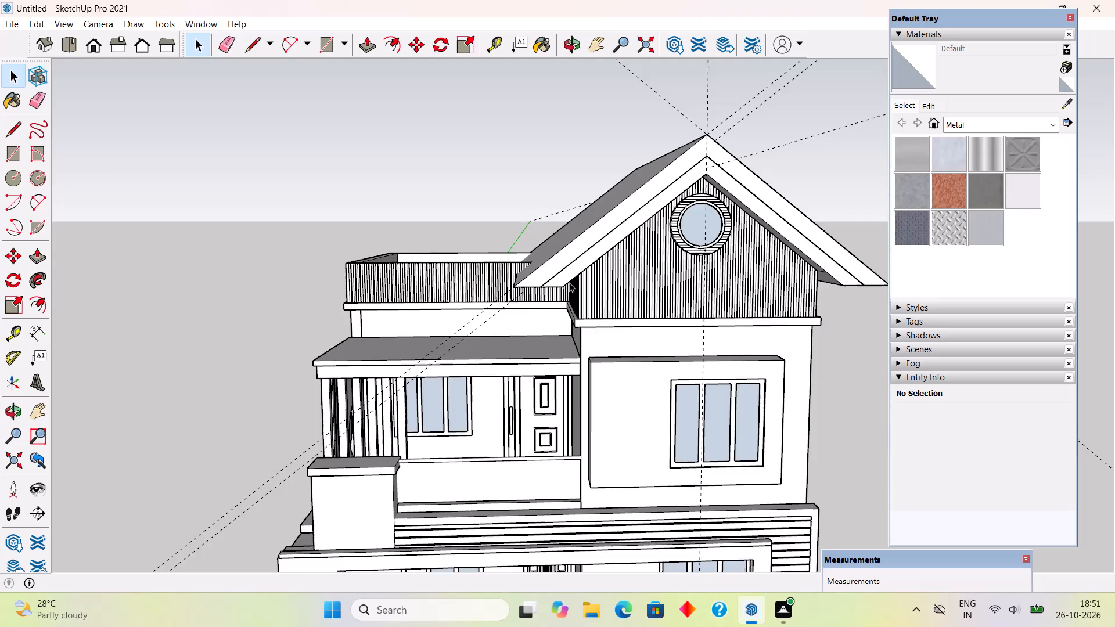
scroll(569, 282, "down", 4)
scroll(591, 240, "down", 5)
scroll(625, 385, "down", 1)
scroll(685, 446, "up", 4)
middle_click_drag(682, 438, 675, 486)
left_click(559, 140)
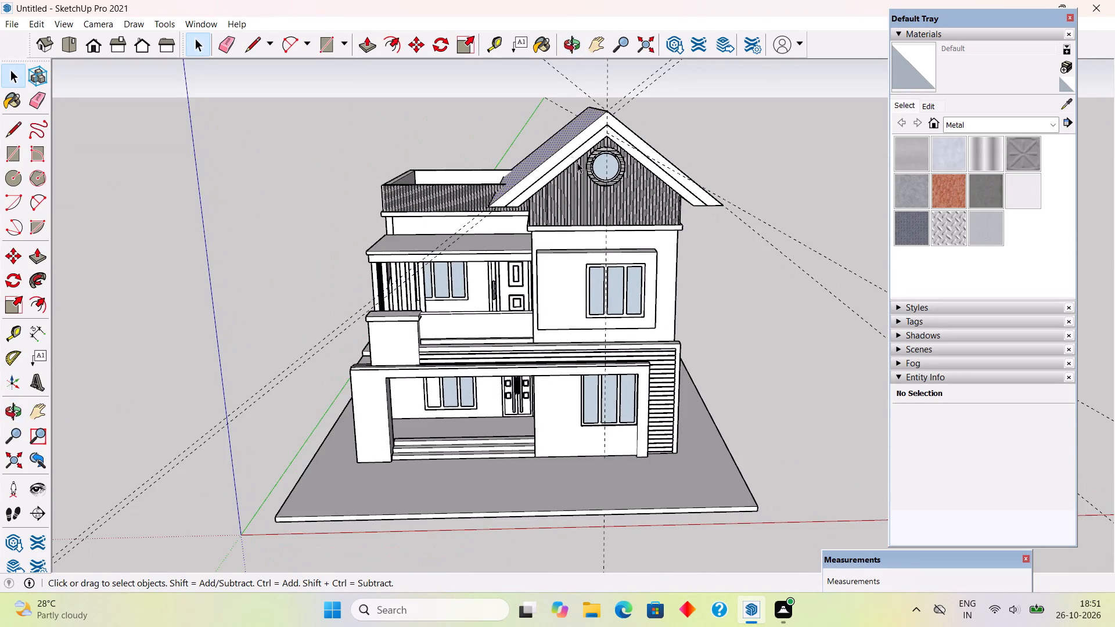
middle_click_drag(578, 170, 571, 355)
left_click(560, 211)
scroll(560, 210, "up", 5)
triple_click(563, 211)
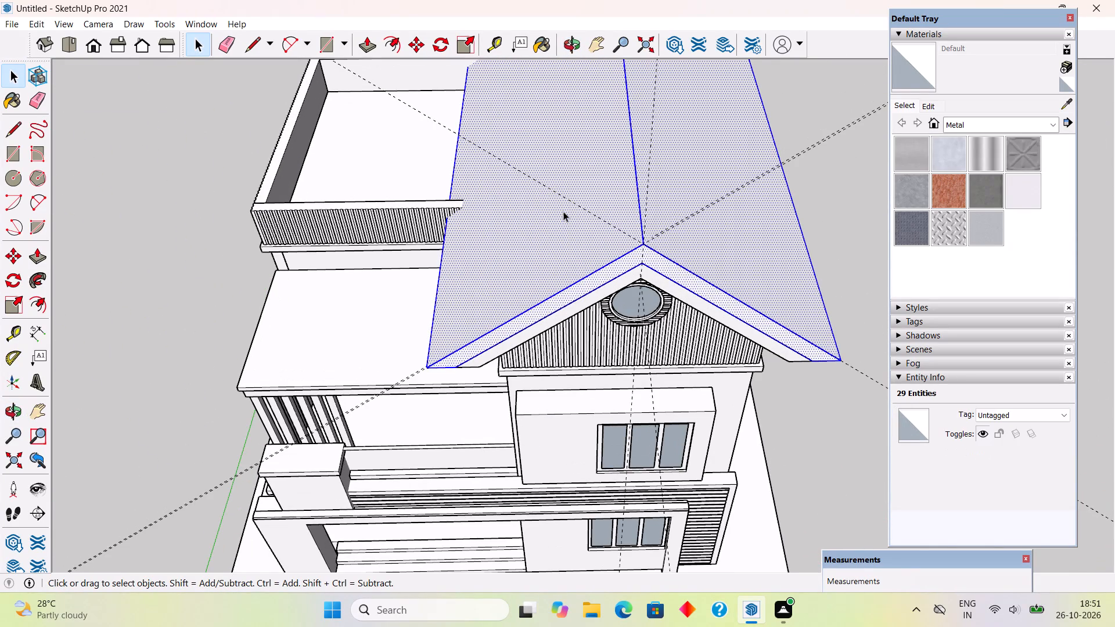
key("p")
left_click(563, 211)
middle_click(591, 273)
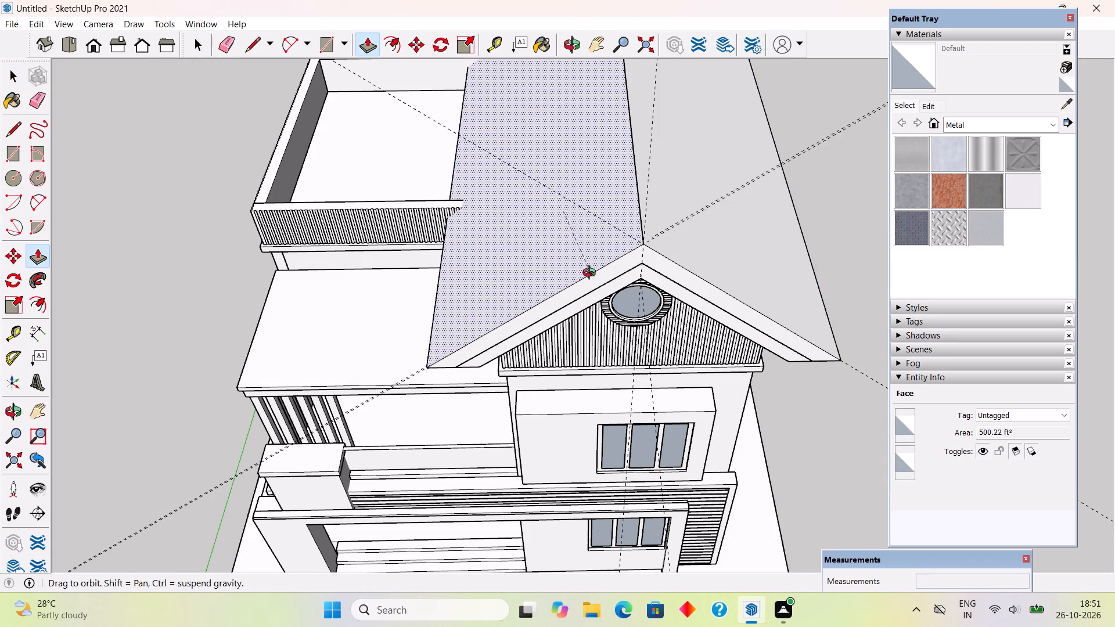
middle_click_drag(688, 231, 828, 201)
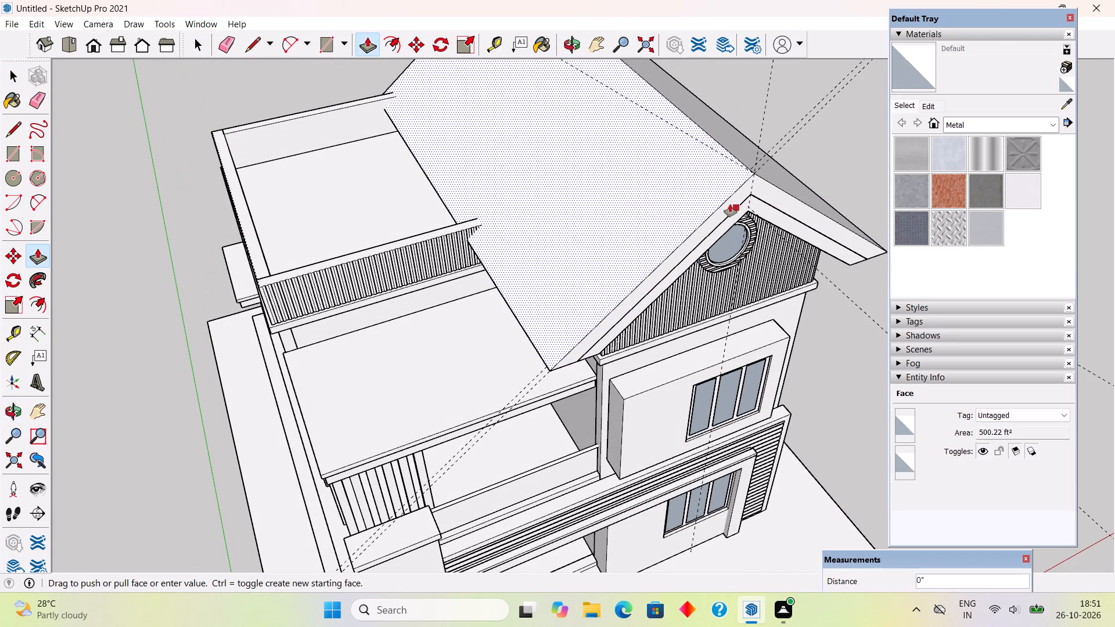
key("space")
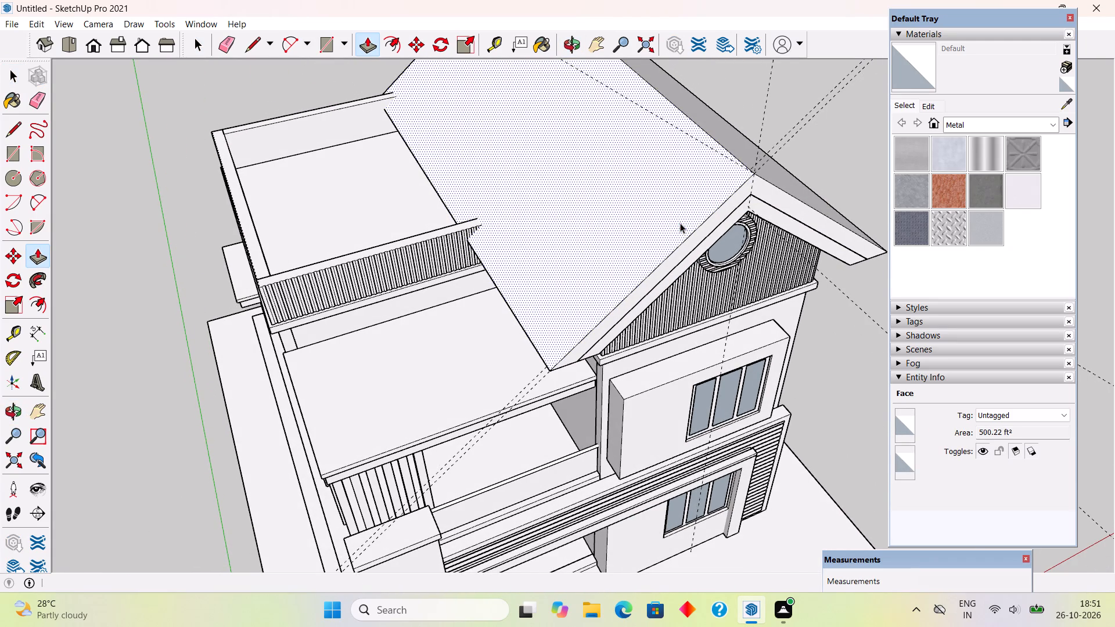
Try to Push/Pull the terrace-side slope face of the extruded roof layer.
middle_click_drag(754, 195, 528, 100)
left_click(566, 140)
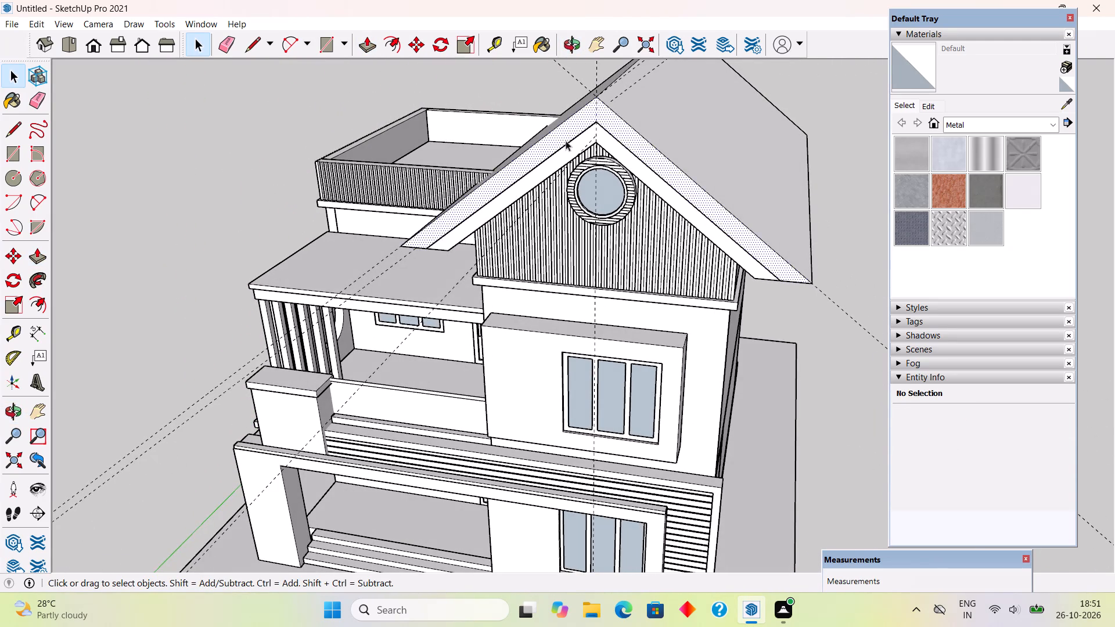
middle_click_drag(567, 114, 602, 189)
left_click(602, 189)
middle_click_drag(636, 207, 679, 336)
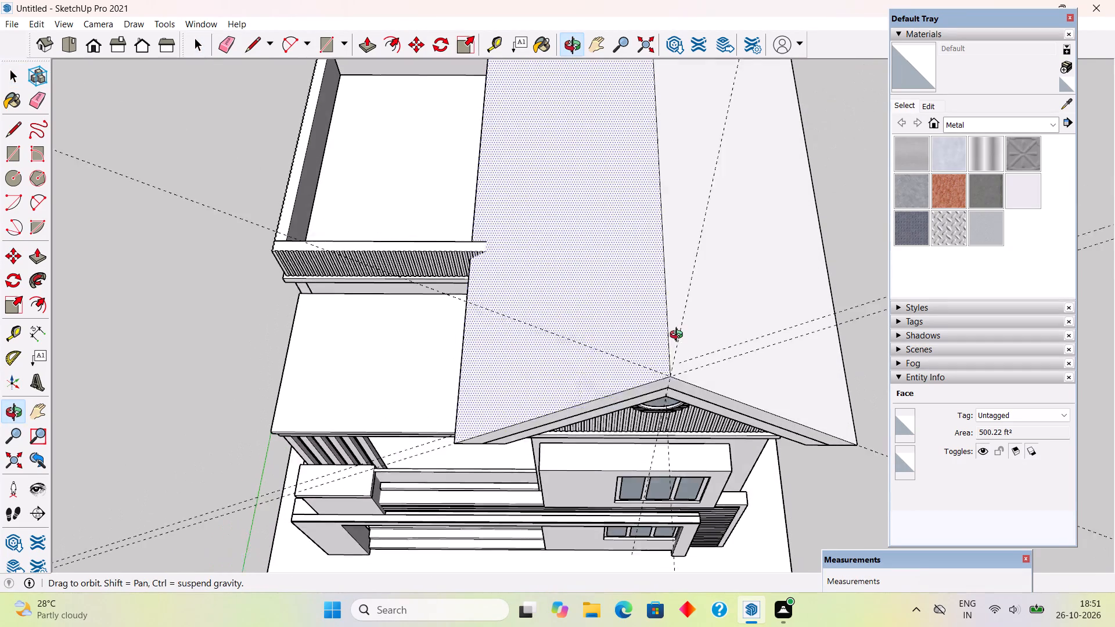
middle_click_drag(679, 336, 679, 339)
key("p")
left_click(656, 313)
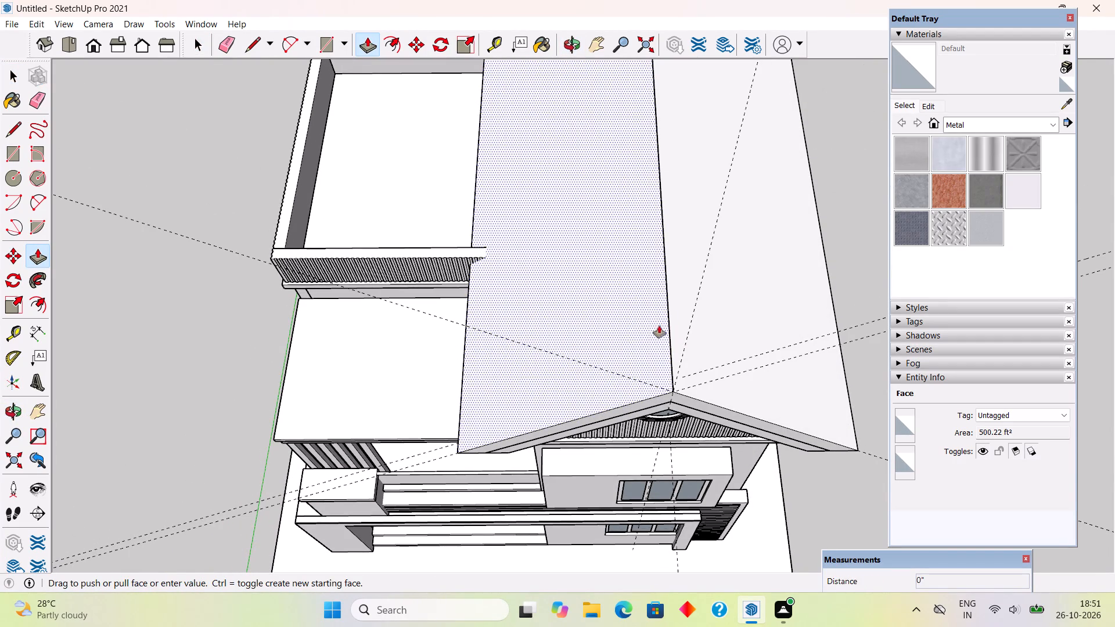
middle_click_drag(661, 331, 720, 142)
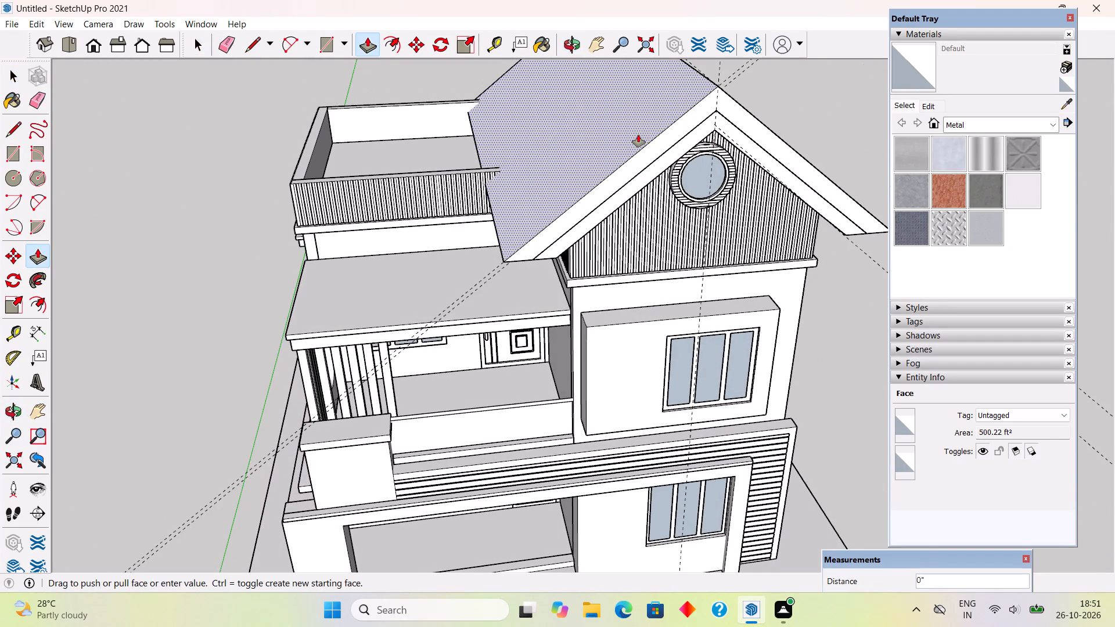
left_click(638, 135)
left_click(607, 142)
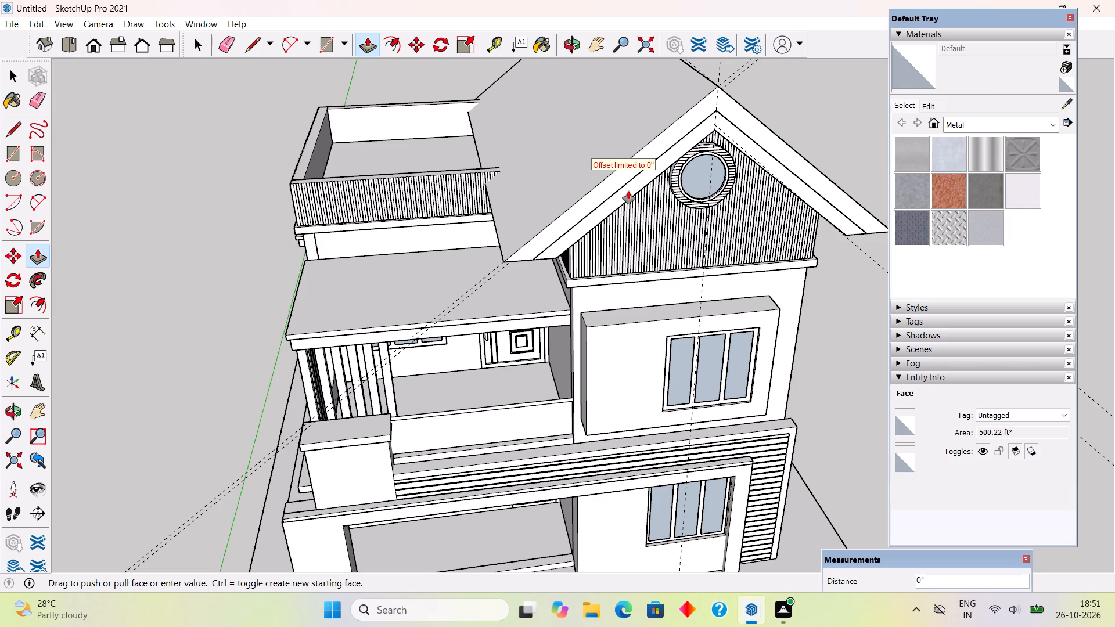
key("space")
Select all connected geometry of the extruded roof layer and make it a group.
scroll(557, 216, "down", 5)
left_click(831, 127)
middle_click_drag(704, 152, 542, 157)
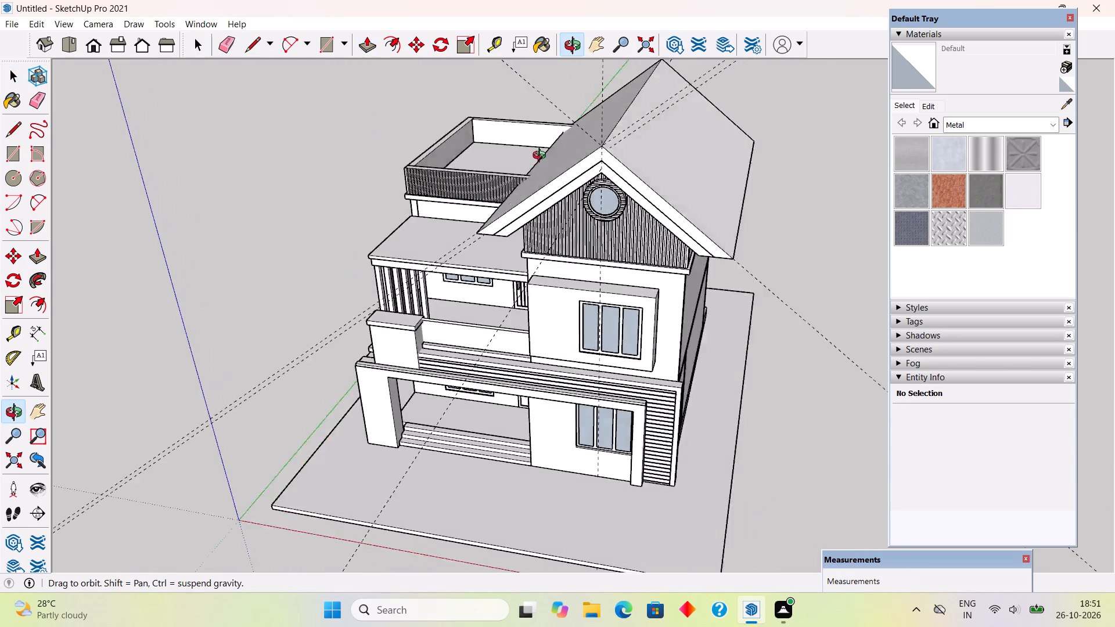
middle_click_drag(542, 157, 477, 112)
scroll(604, 133, "up", 5)
triple_click(582, 145)
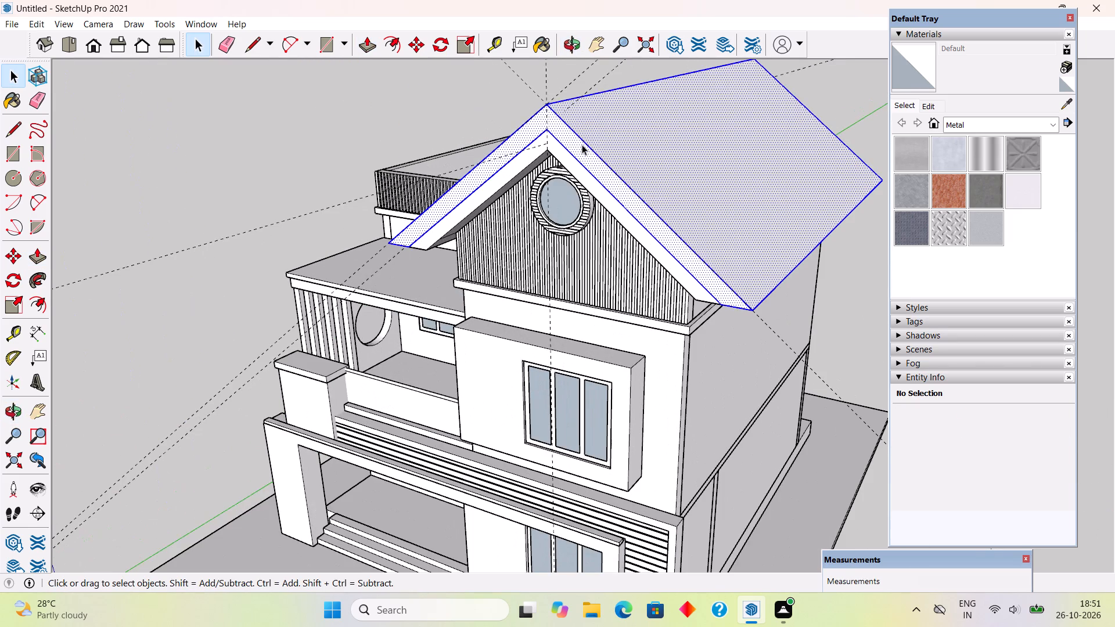
right_click(627, 132)
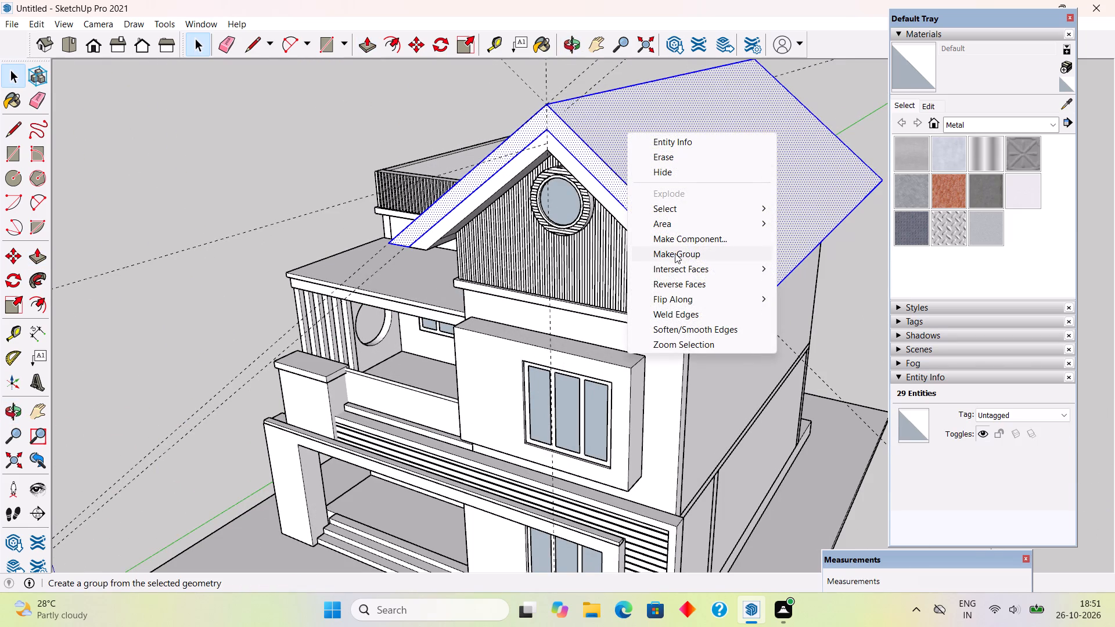
left_click(675, 253)
scroll(675, 253, "down", 5)
left_click(409, 145)
Delete all construction guides from the model.
middle_click_drag(506, 210, 778, 248)
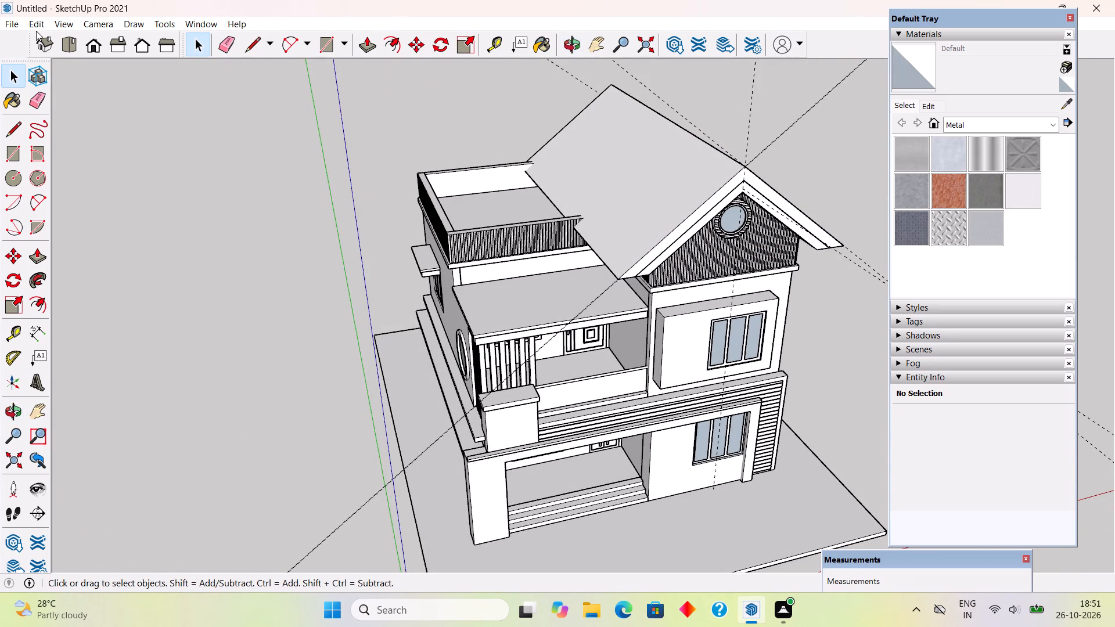
left_click(35, 21)
left_click(141, 149)
Isolate the roof layer group by inverting its selection and hiding the rest of the model.
scroll(141, 147, "down", 6)
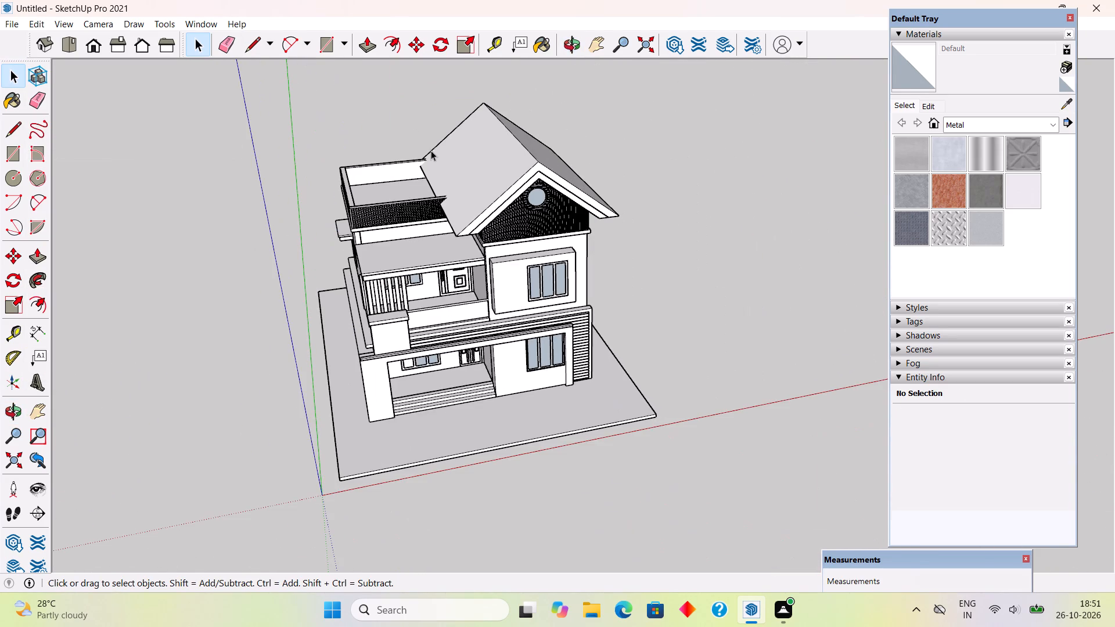
left_click(458, 171)
right_click(458, 171)
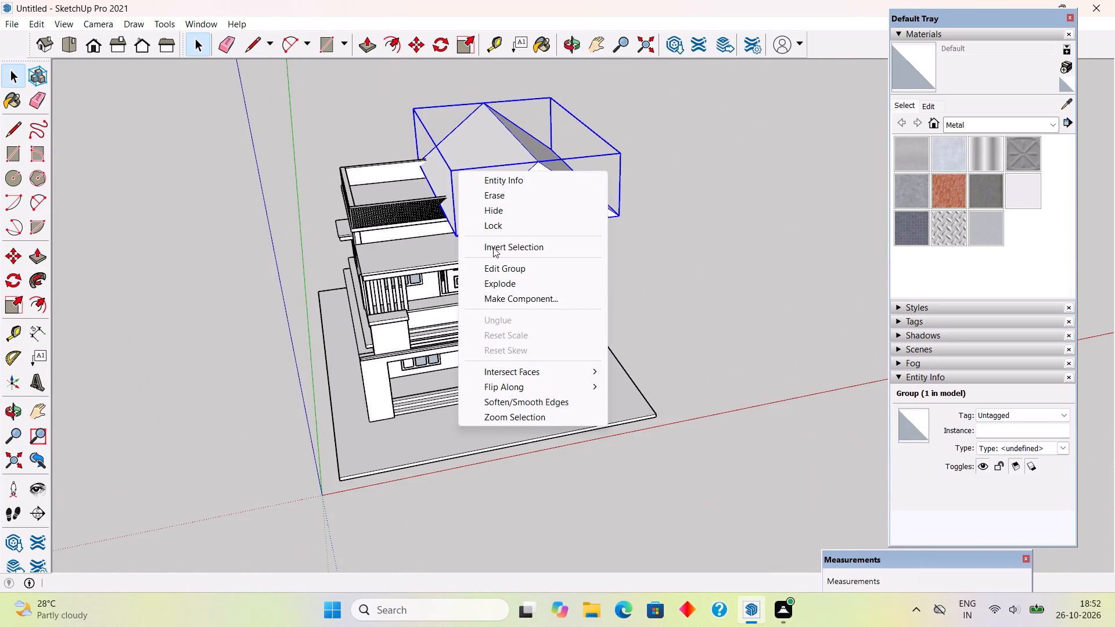
left_click(493, 247)
right_click(427, 281)
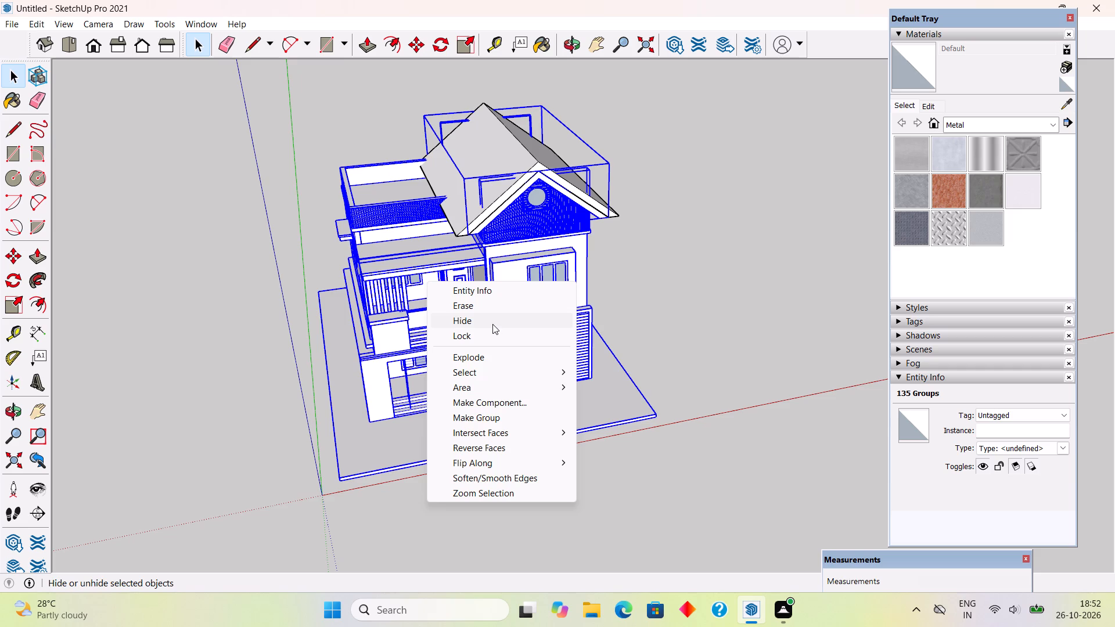
left_click(492, 323)
Open the isolated roof layer group for editing.
middle_click_drag(422, 345, 941, 401)
scroll(927, 418, "down", 1)
scroll(537, 230, "up", 2)
triple_click(532, 229)
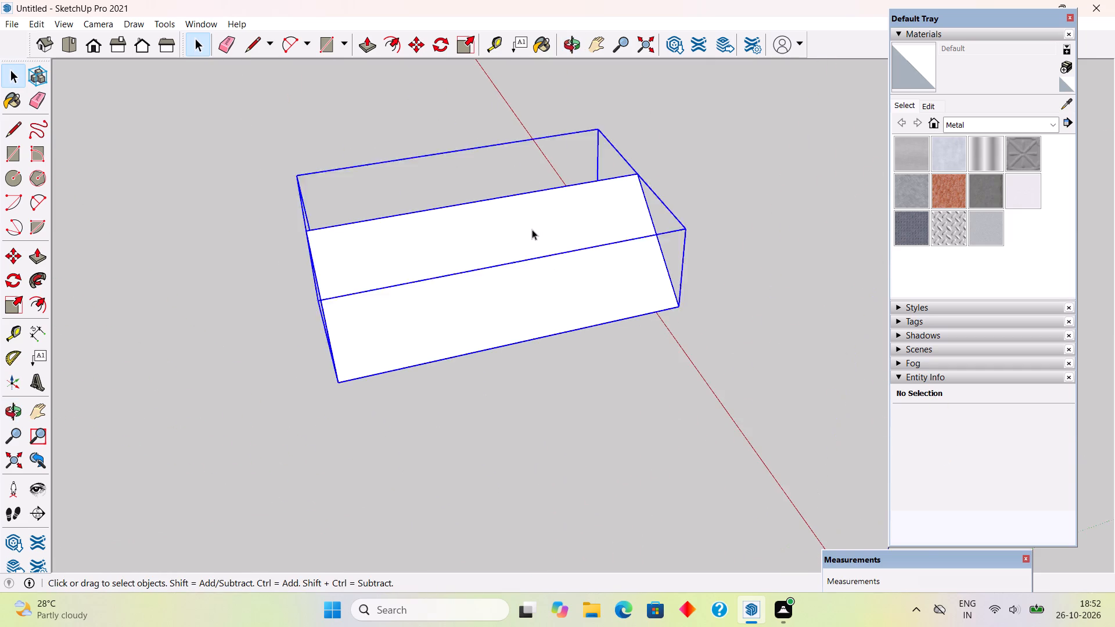
middle_click_drag(622, 271, 733, 126)
middle_click_drag(274, 233, 215, 235)
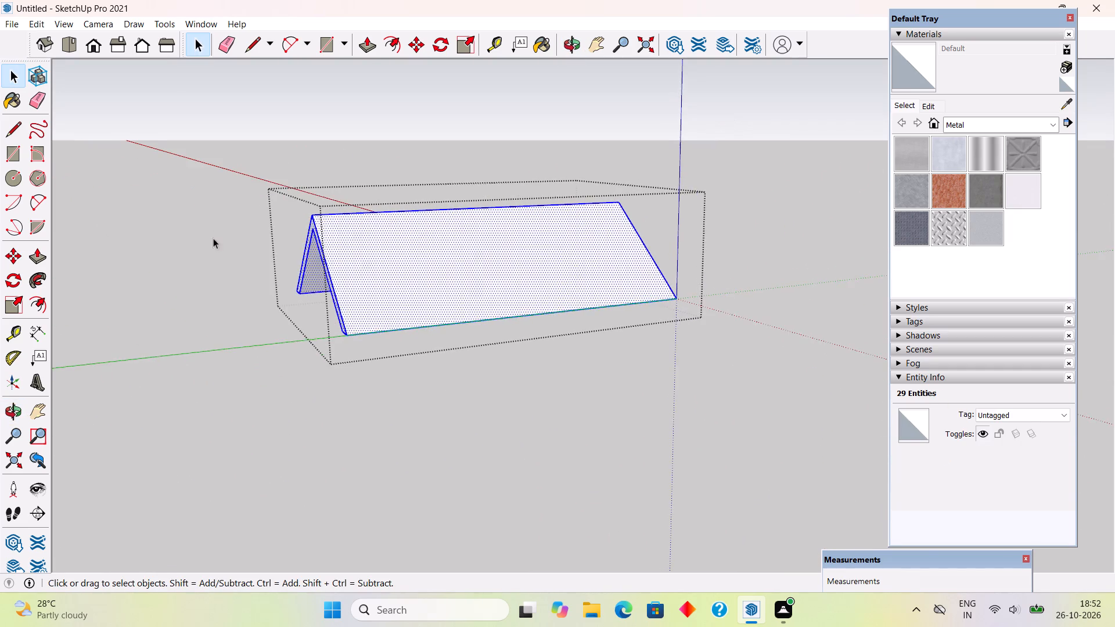
scroll(364, 262, "up", 4)
middle_click_drag(352, 268, 264, 290)
scroll(269, 276, "up", 4)
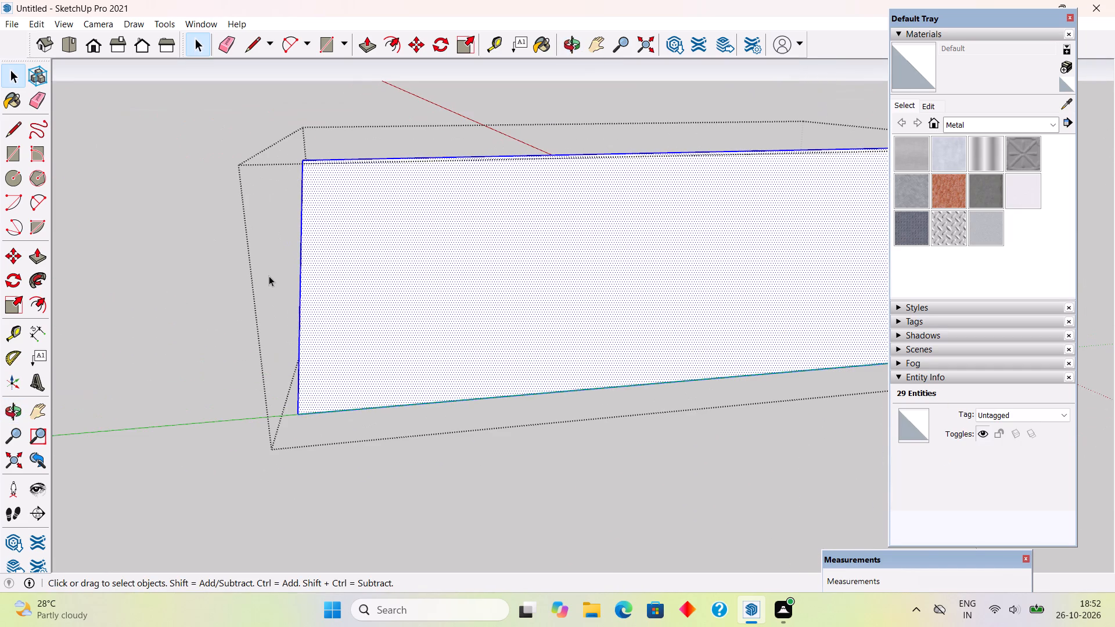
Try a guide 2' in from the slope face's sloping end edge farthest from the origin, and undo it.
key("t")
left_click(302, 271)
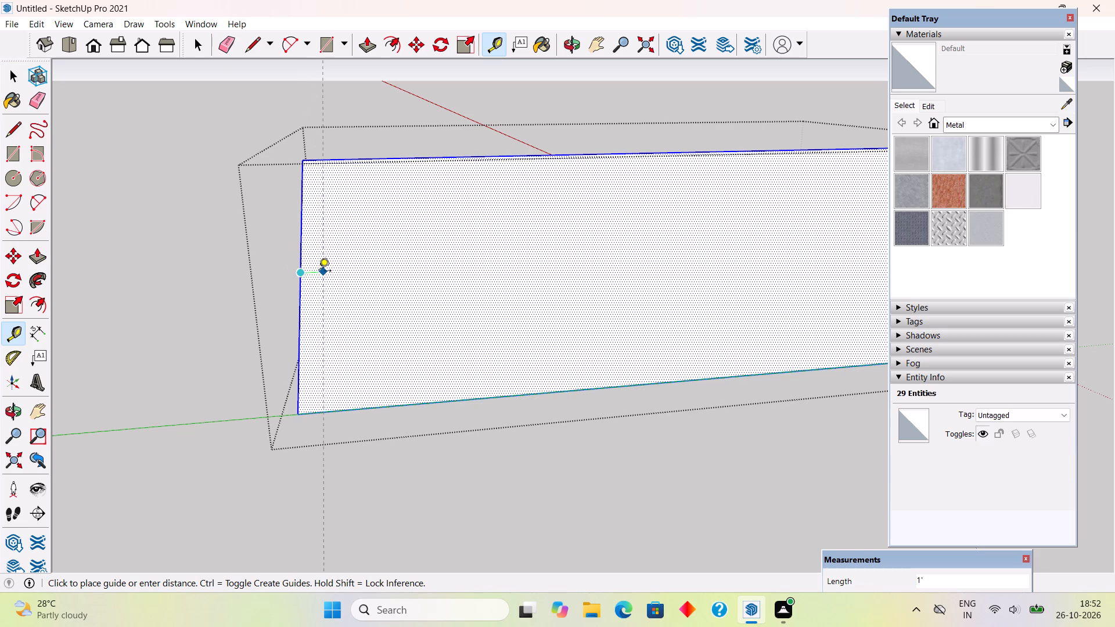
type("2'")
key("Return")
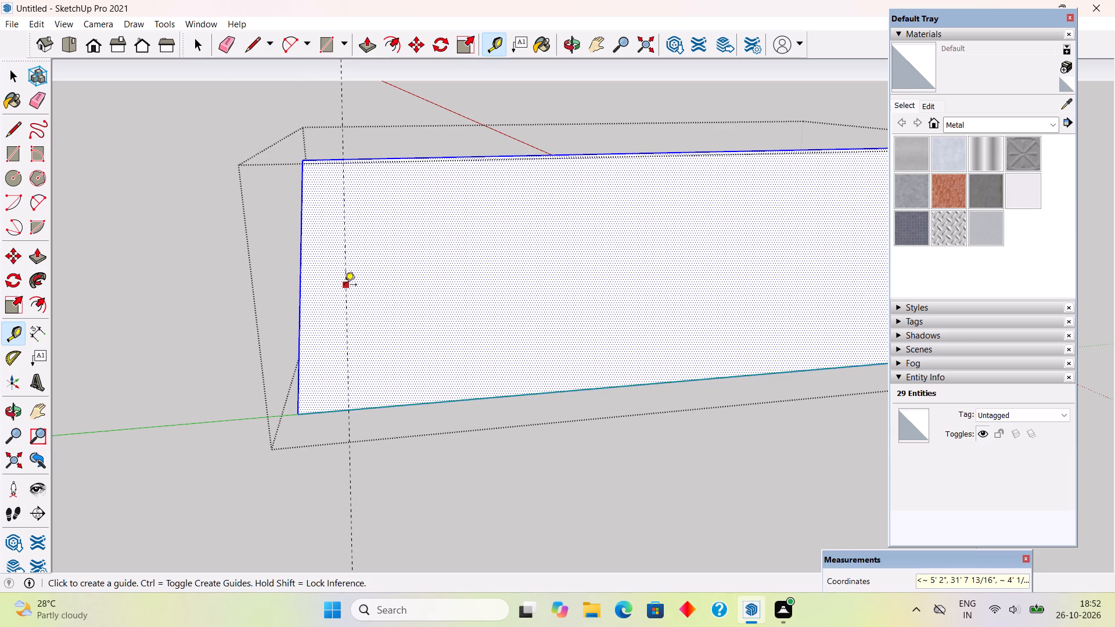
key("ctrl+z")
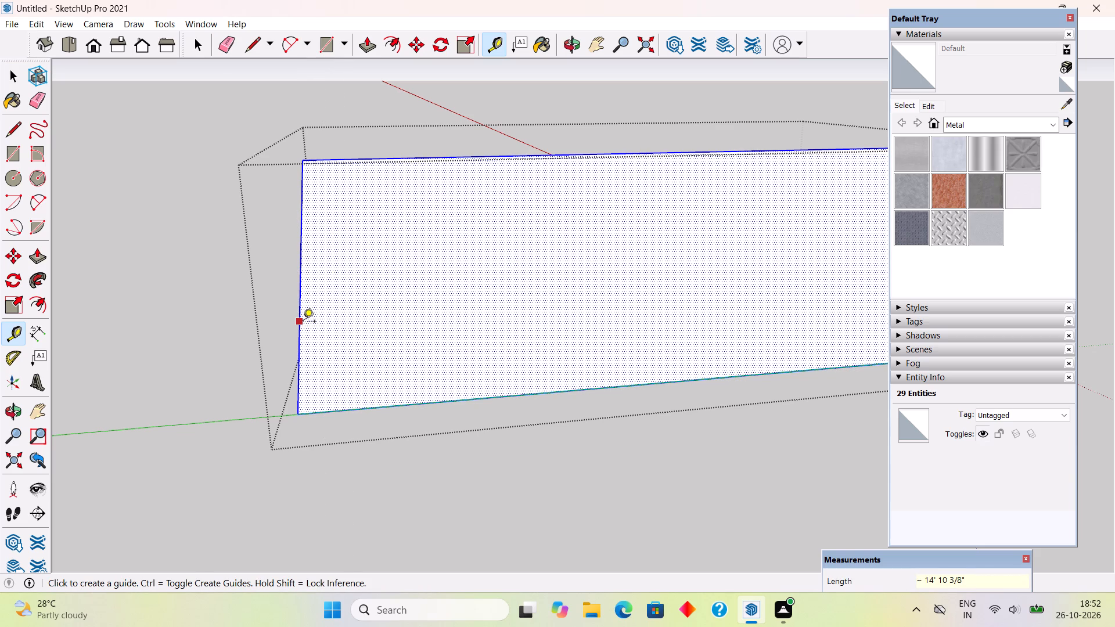
Place a guide 1.5' in from the slope face's sloping end edge farthest from the origin.
left_click(303, 322)
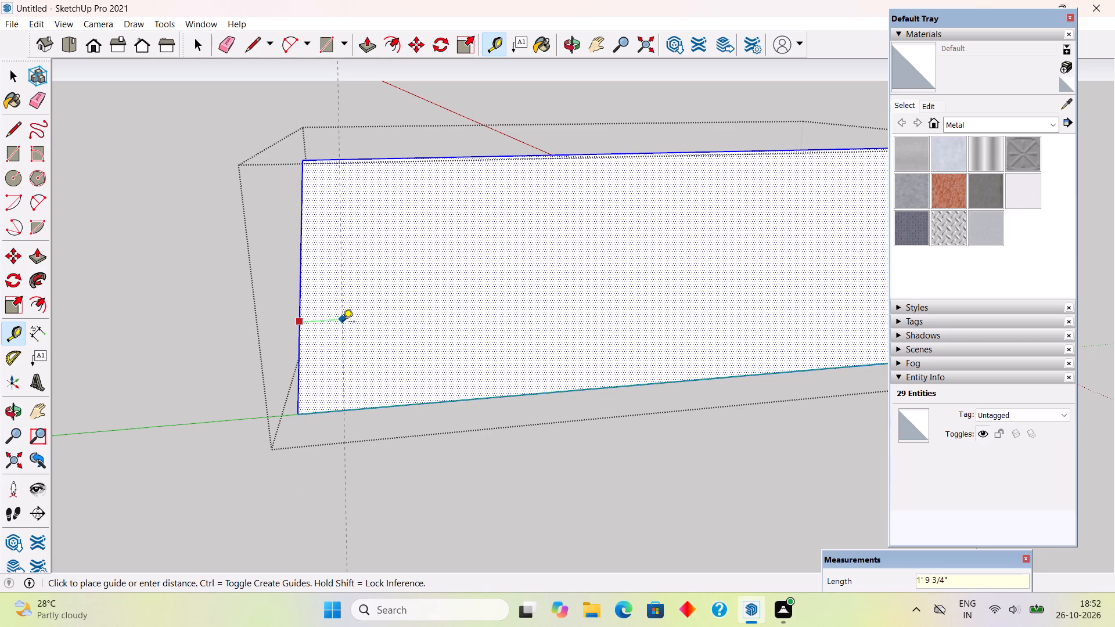
type("1.5'")
key("Return")
Copy the guide 1.5' along the roof length and multiply the copy x40 across the slope.
key("space")
left_click(337, 323)
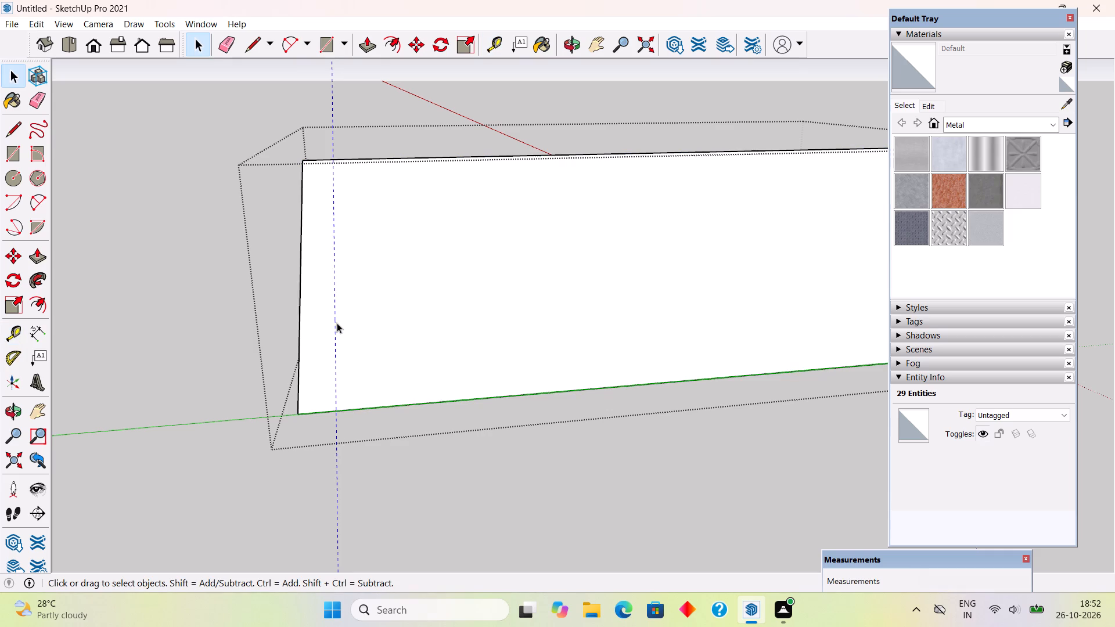
key("m")
left_click(337, 323)
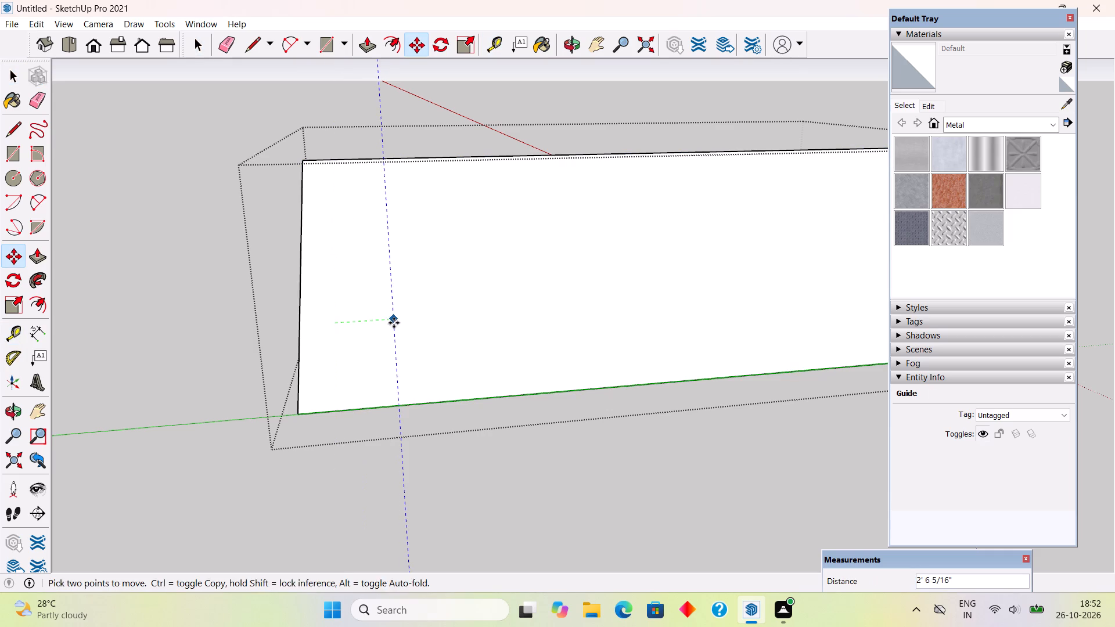
type("1.5'")
key("Return")
key("x")
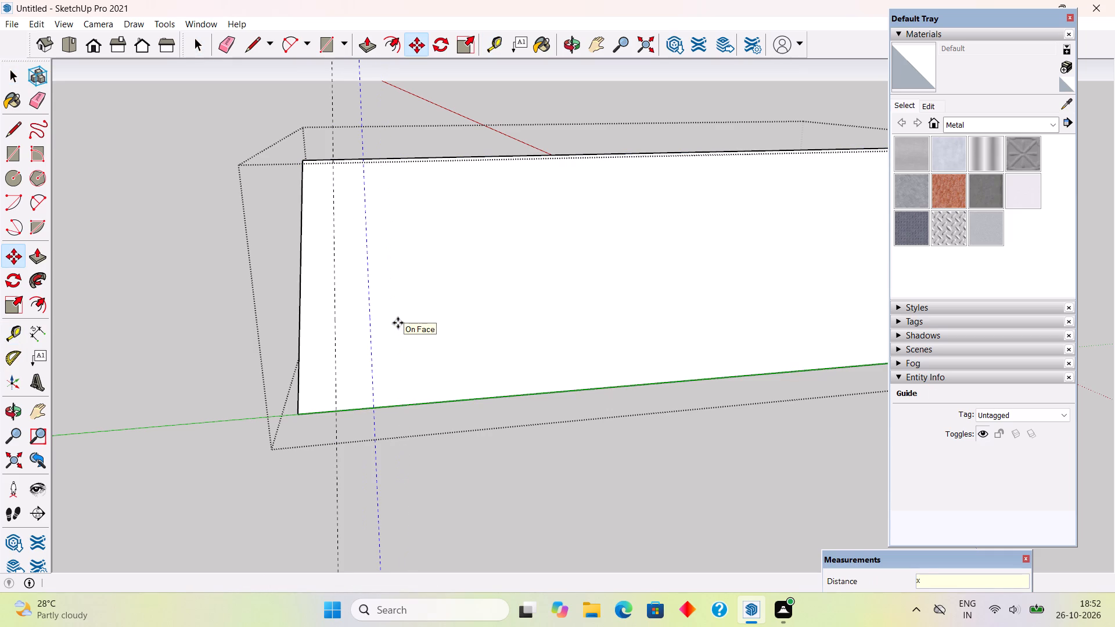
type("40")
key("Return")
key("space")
Delete the surplus guides extending beyond the slope face's end at the origin.
scroll(243, 280, "down", 9)
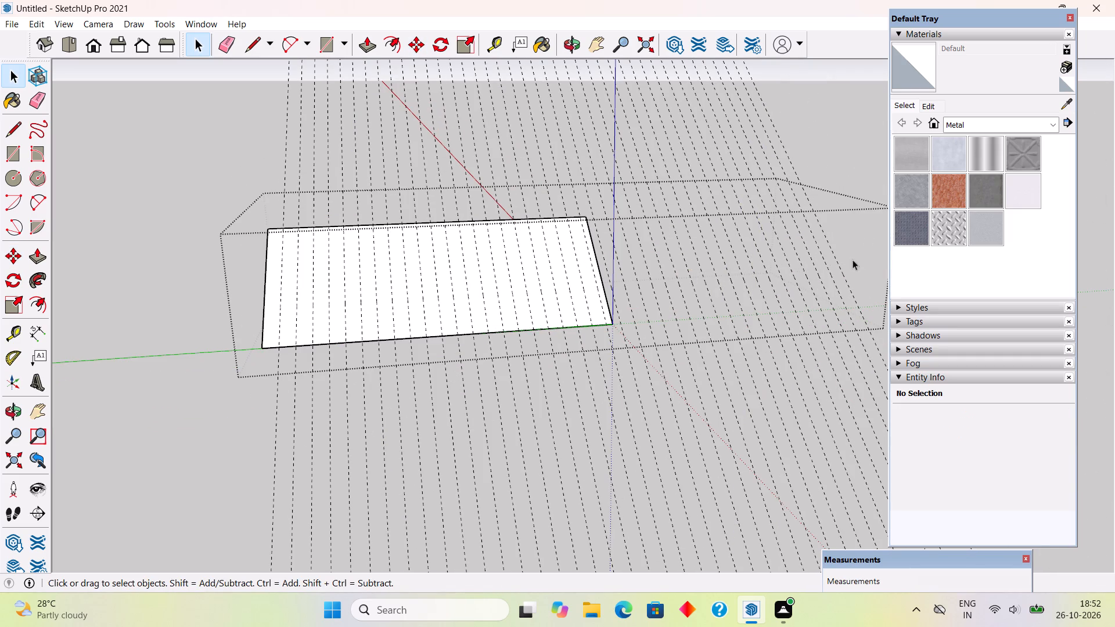
middle_click_drag(905, 268, 777, 301)
left_click_drag(838, 268, 661, 289)
left_click_drag(661, 289, 636, 305)
key("Delete")
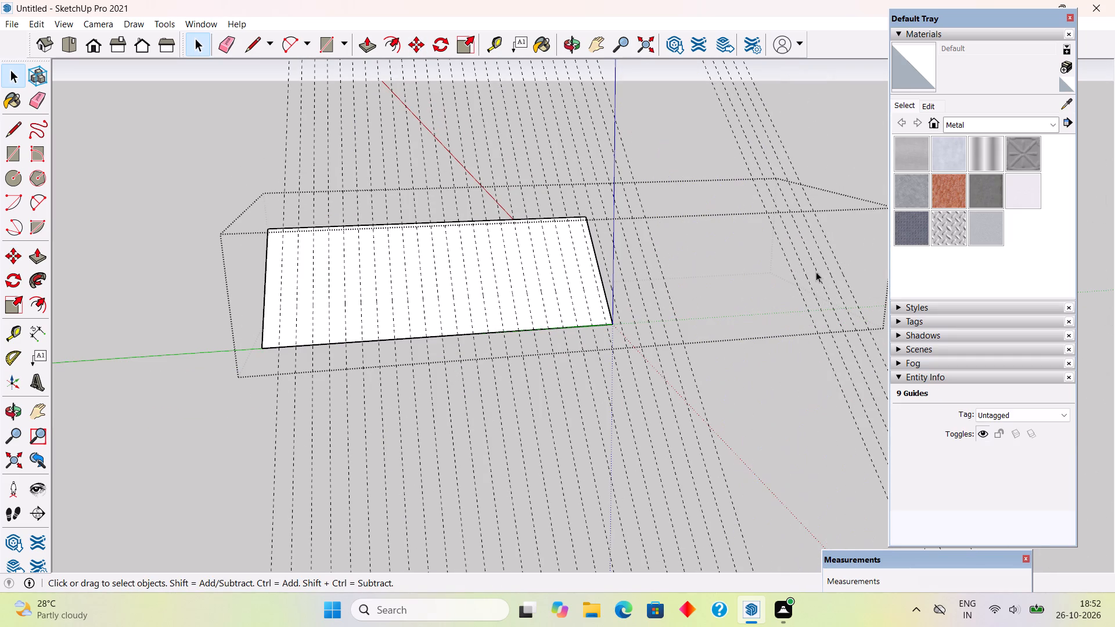
left_click_drag(859, 245, 788, 322)
key("Delete")
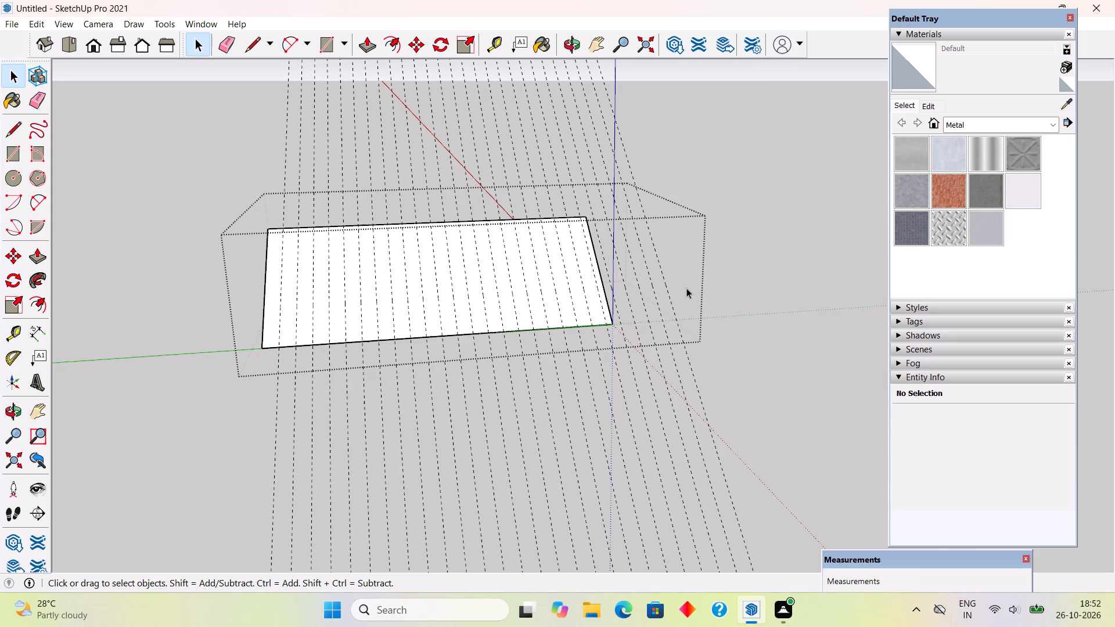
left_click_drag(686, 288, 631, 336)
key("Delete")
Draw four full-height rectangles, 1' 6" by about 14' 10 3/8", in alternate guide bays from the slope's far end.
middle_click_drag(575, 322, 593, 401)
scroll(305, 325, "up", 7)
double_click(305, 330)
scroll(305, 330, "up", 1)
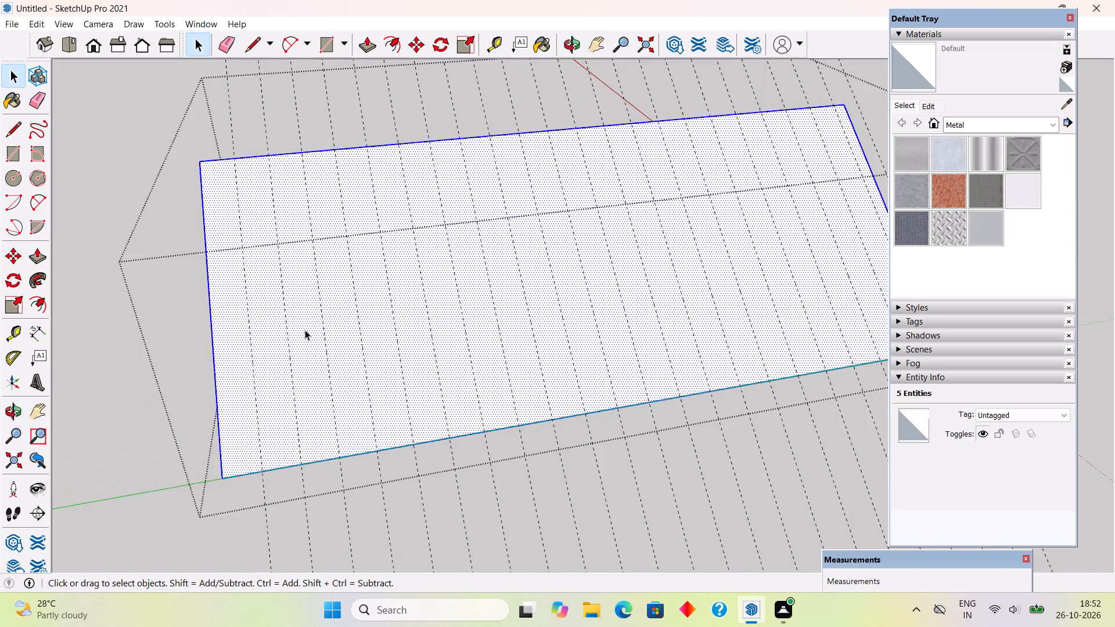
key("r")
left_click(237, 162)
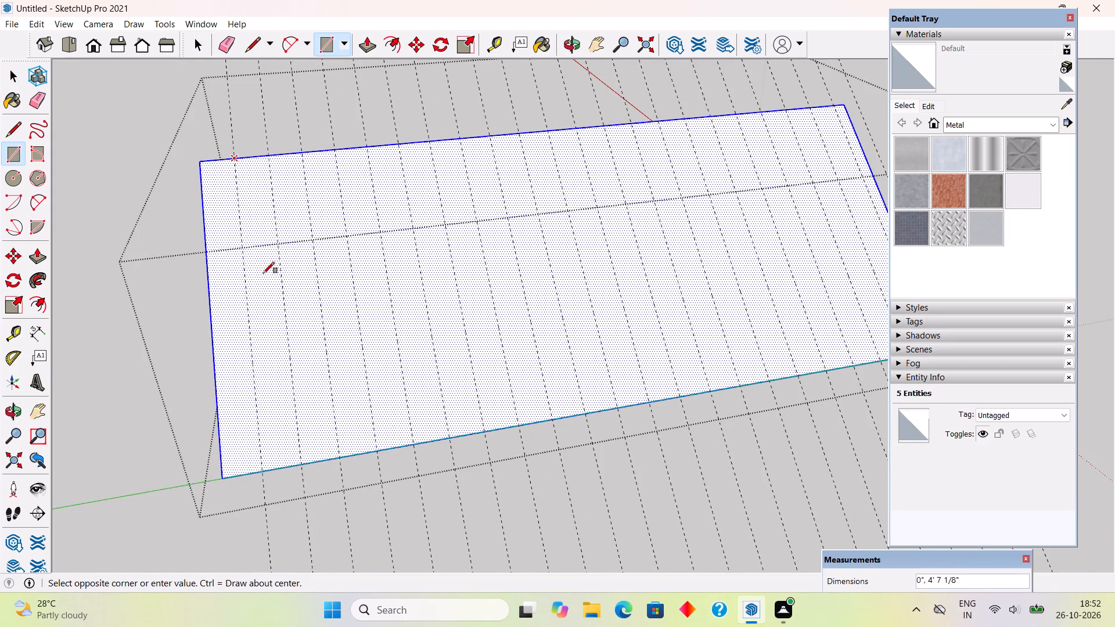
left_click(300, 461)
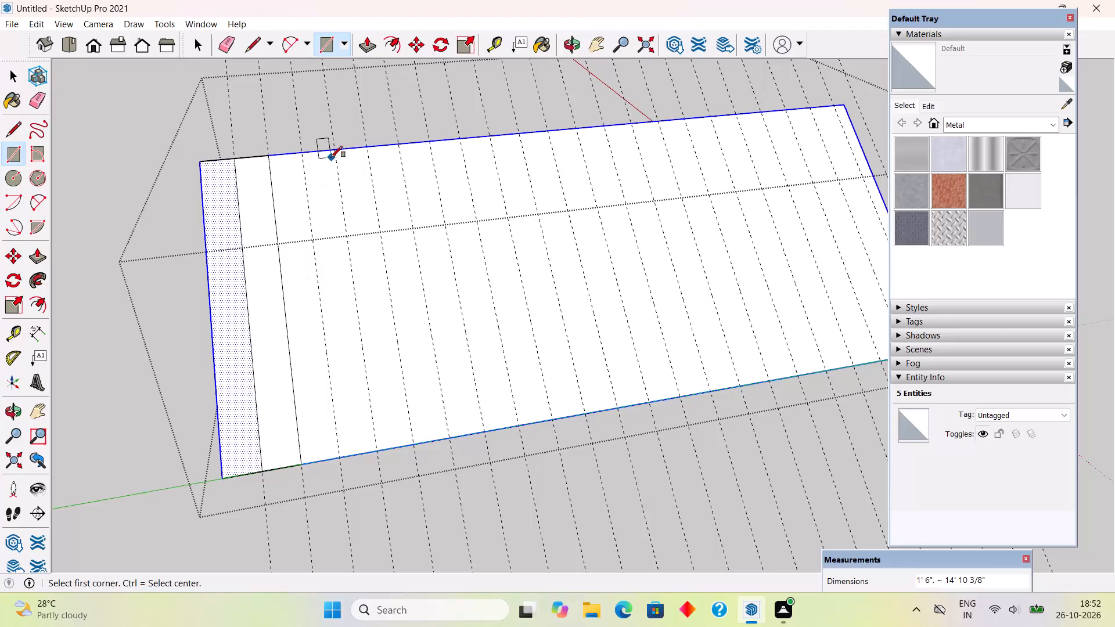
left_click(304, 154)
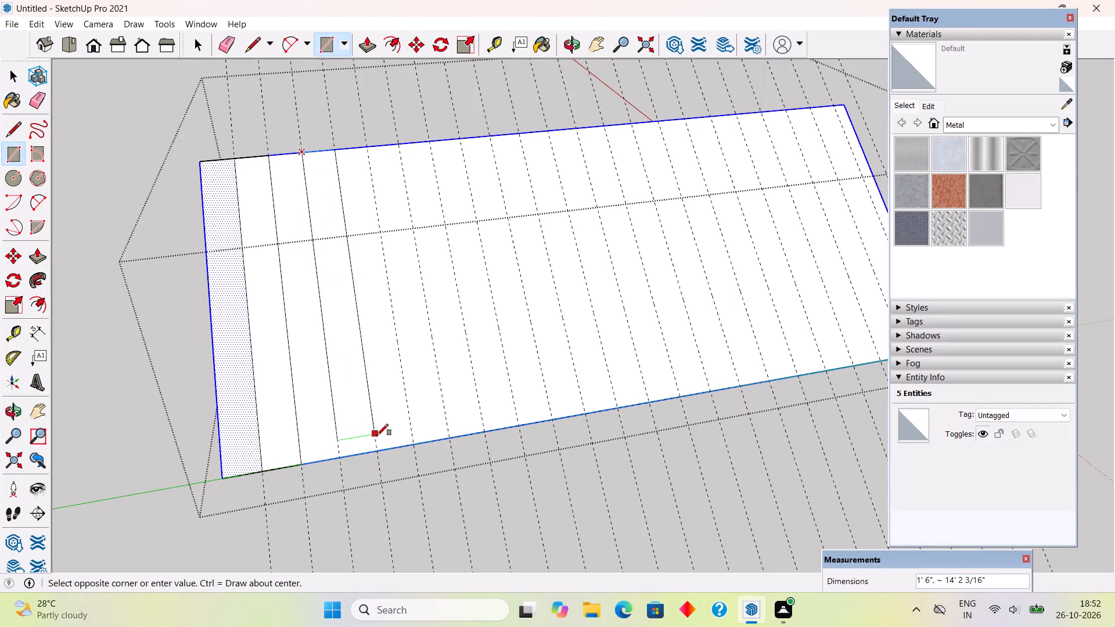
left_click(378, 446)
left_click(369, 148)
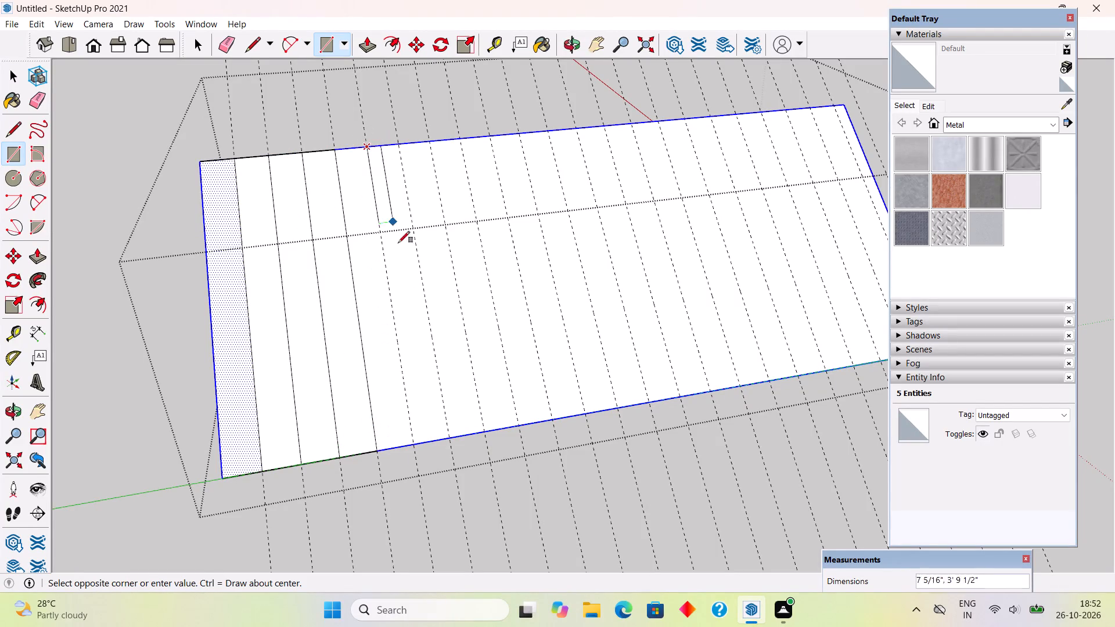
left_click(450, 437)
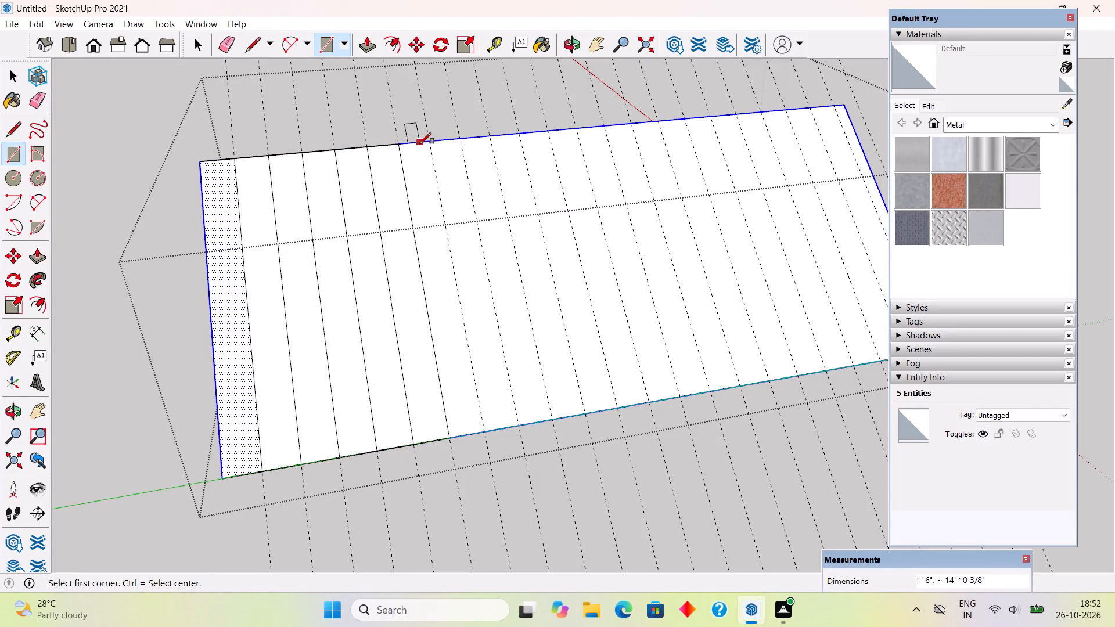
left_click(427, 143)
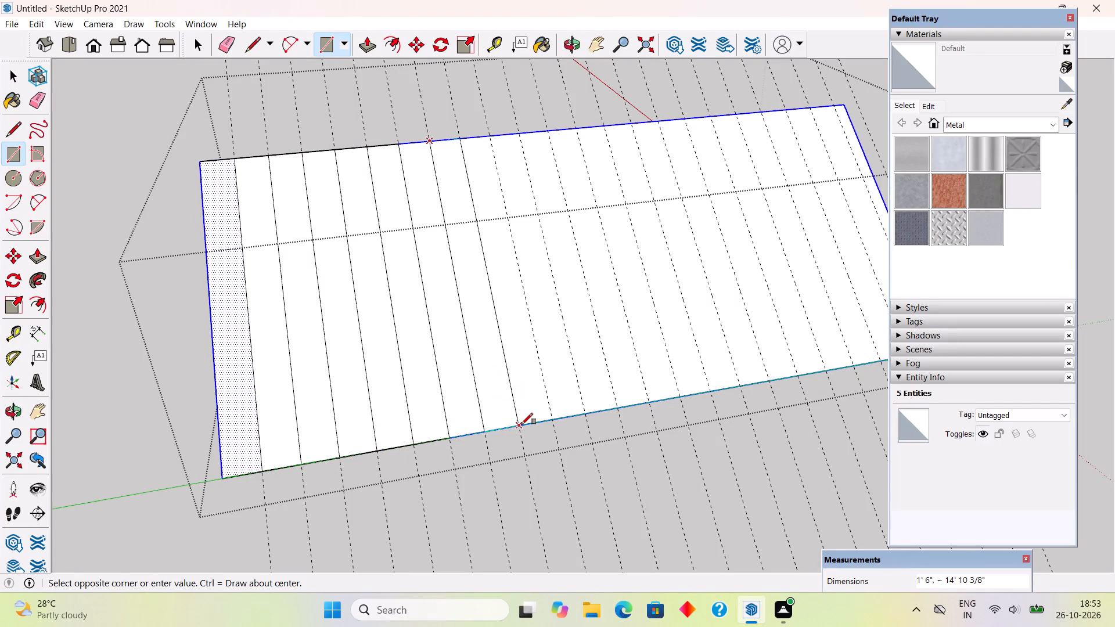
left_click(521, 424)
Continue the alternating strips with three more 1' 6" wide ridge-to-eave rectangles across the middle of the slope.
middle_click_drag(584, 329, 464, 257)
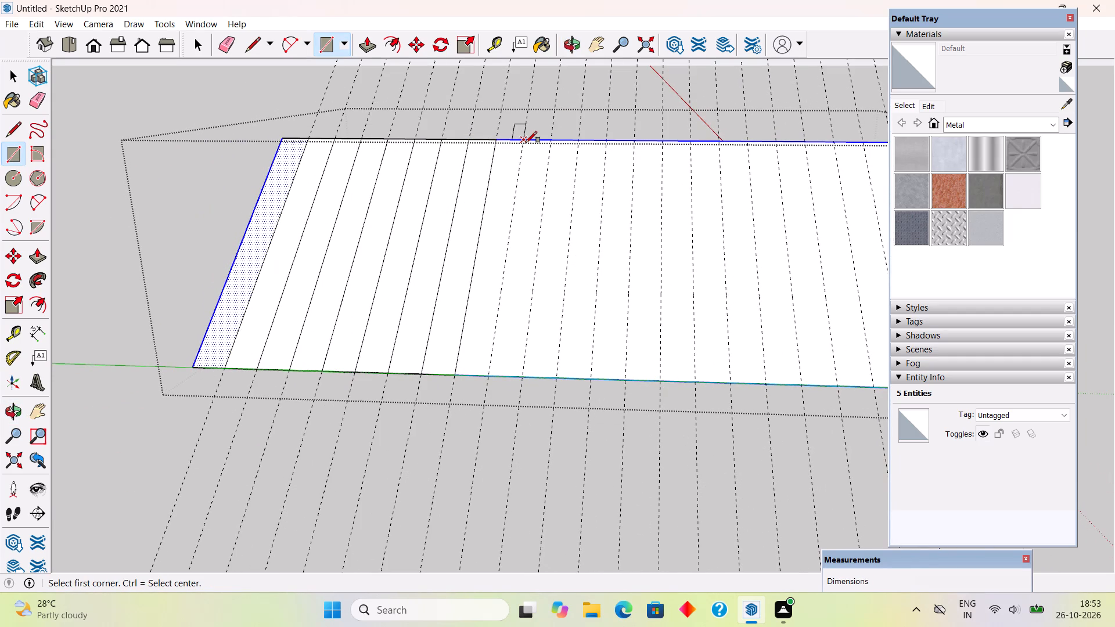
left_click(526, 143)
left_click(524, 372)
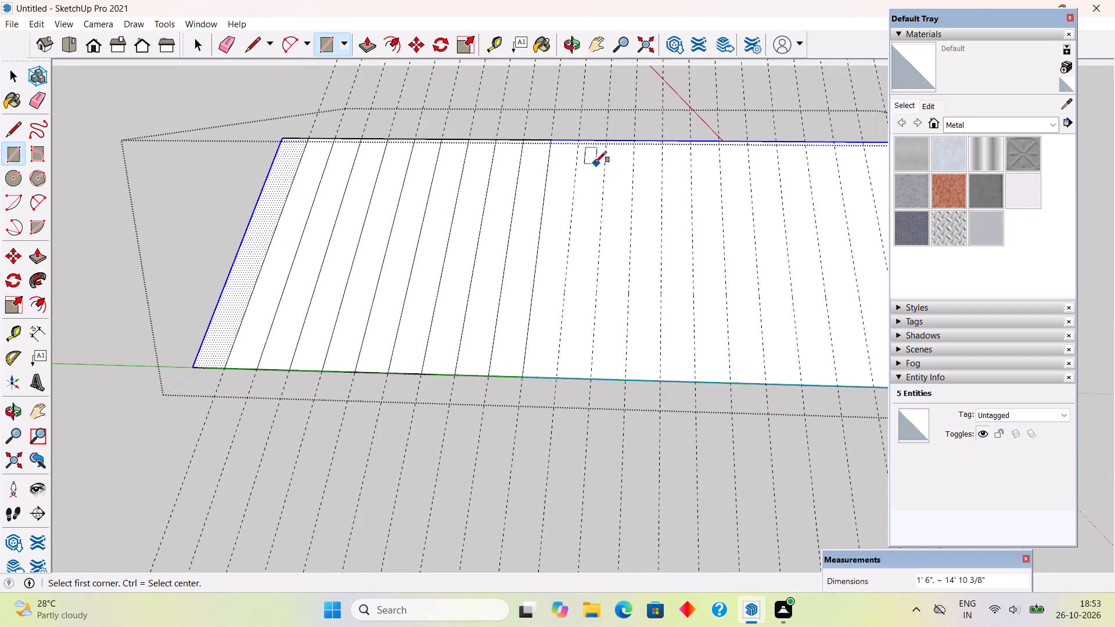
left_click(580, 141)
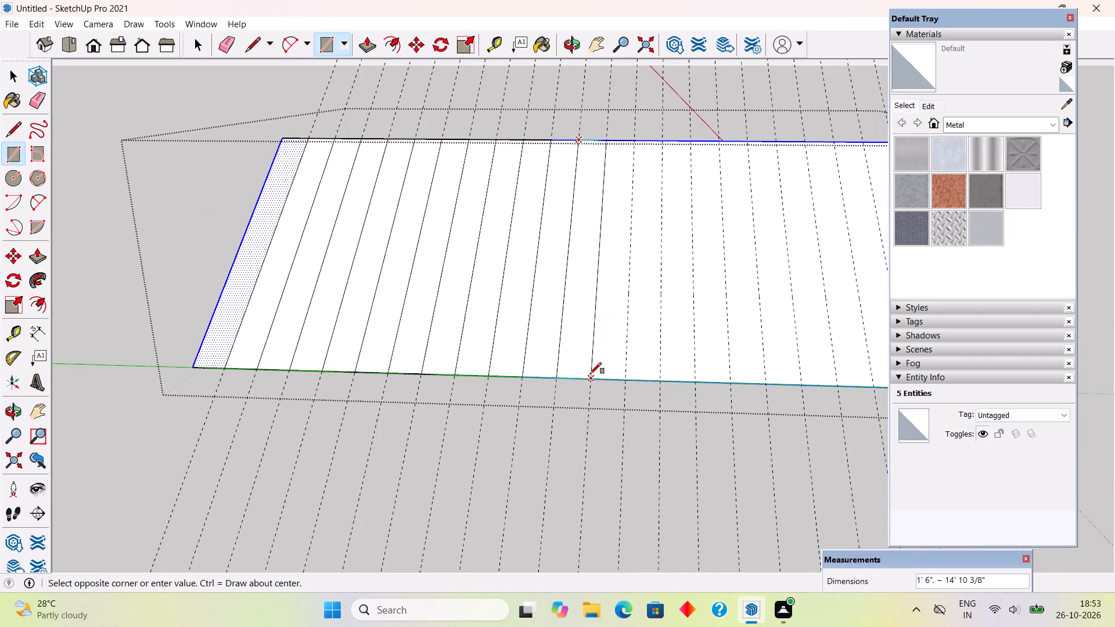
left_click(590, 374)
left_click(637, 140)
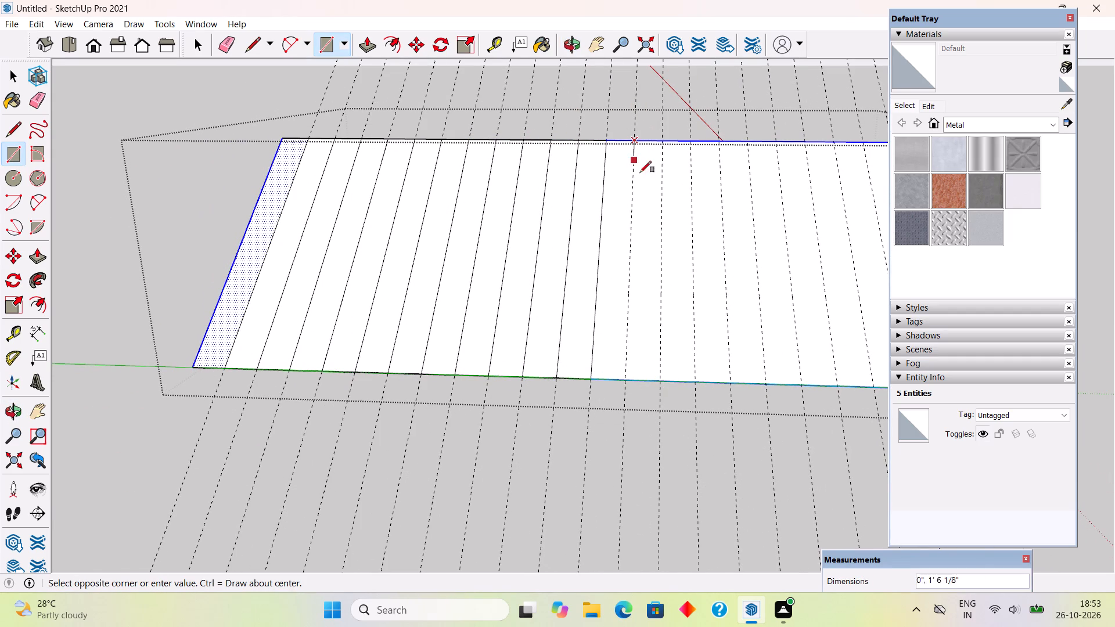
left_click(659, 377)
Draw the last four 1' 6" wide ridge-to-eave rectangles in alternate guide bays up to the slope's end at the origin.
scroll(411, 227, "down", 2)
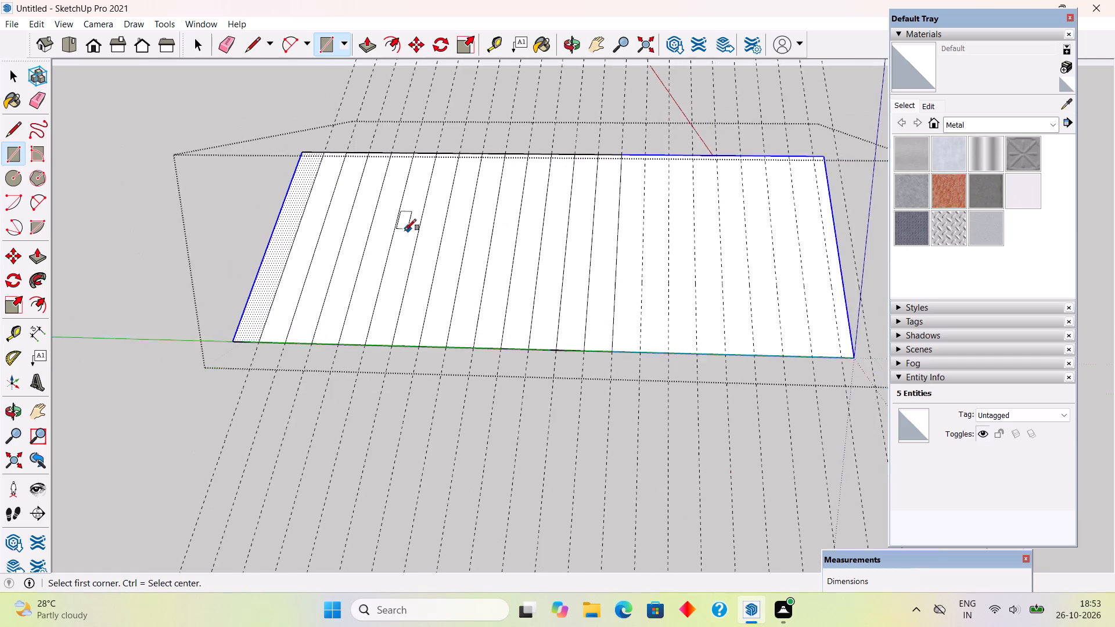
scroll(405, 230, "down", 4)
scroll(808, 230, "up", 4)
middle_click_drag(650, 243, 697, 279)
scroll(762, 232, "up", 3)
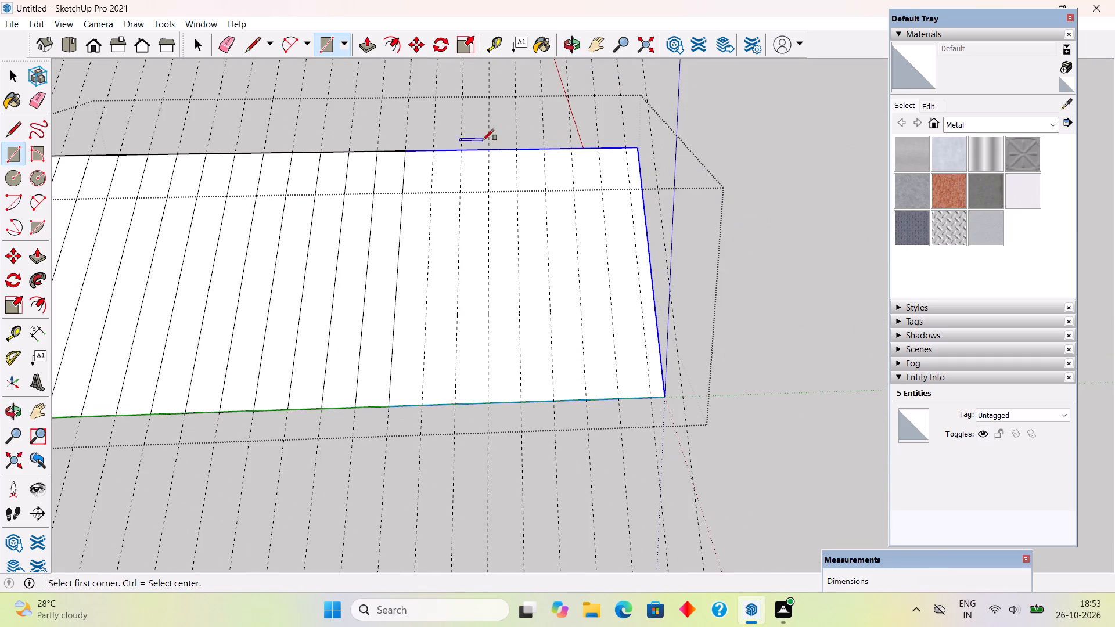
left_click(433, 152)
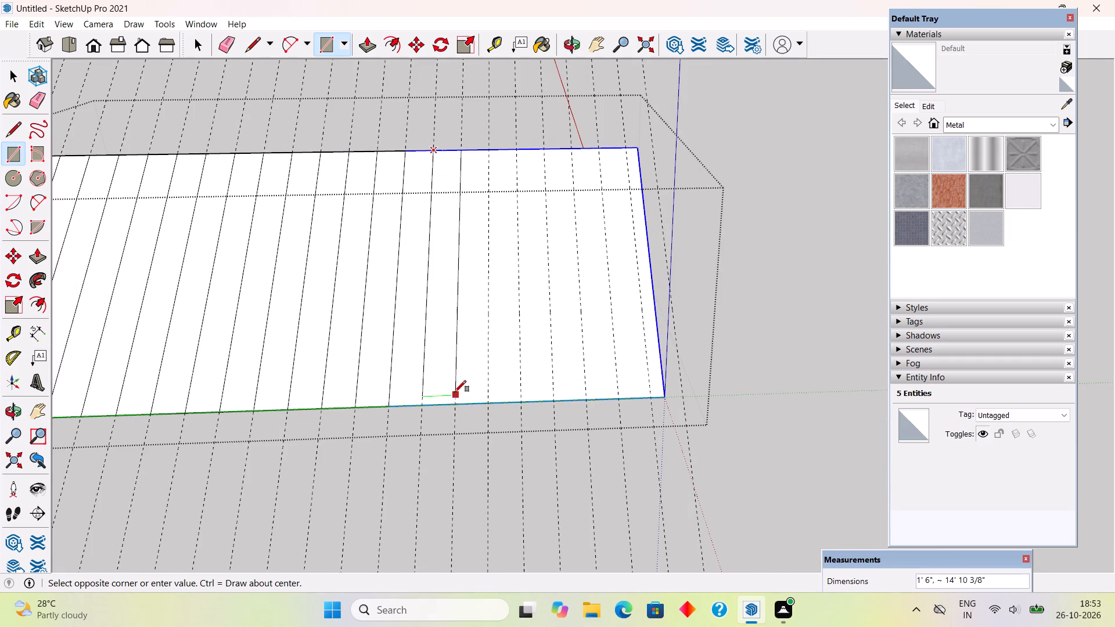
left_click(458, 399)
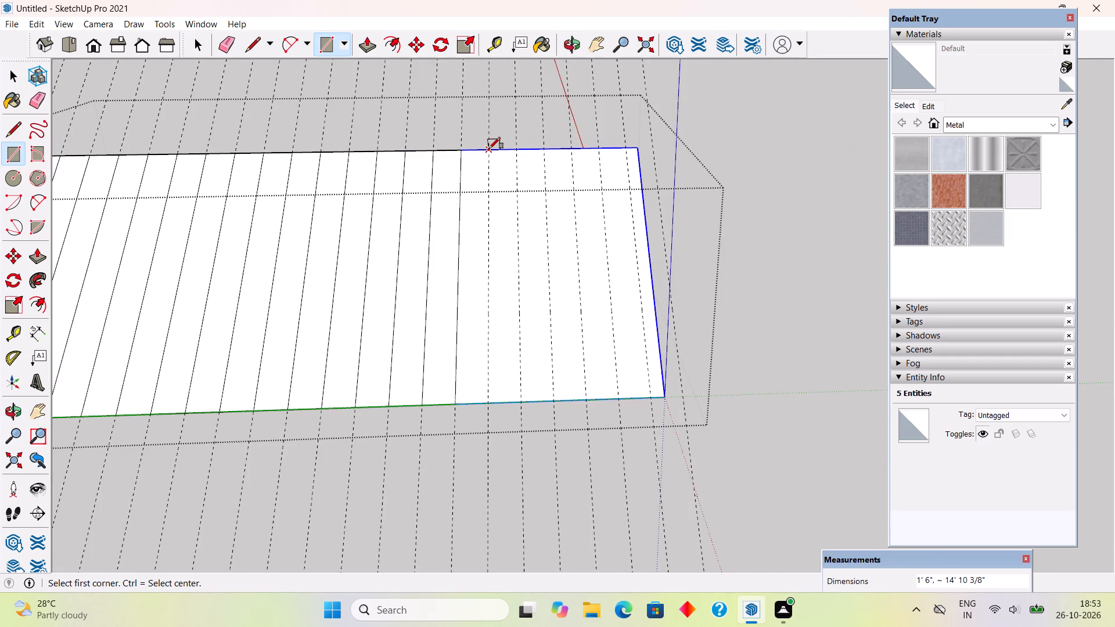
left_click(489, 149)
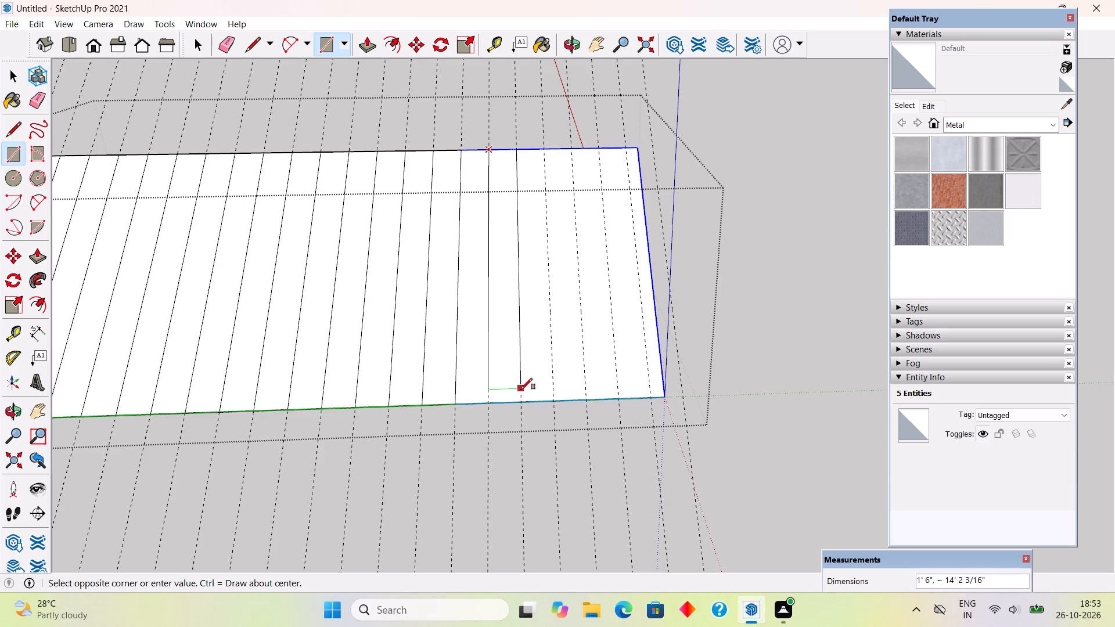
left_click(520, 398)
left_click(547, 151)
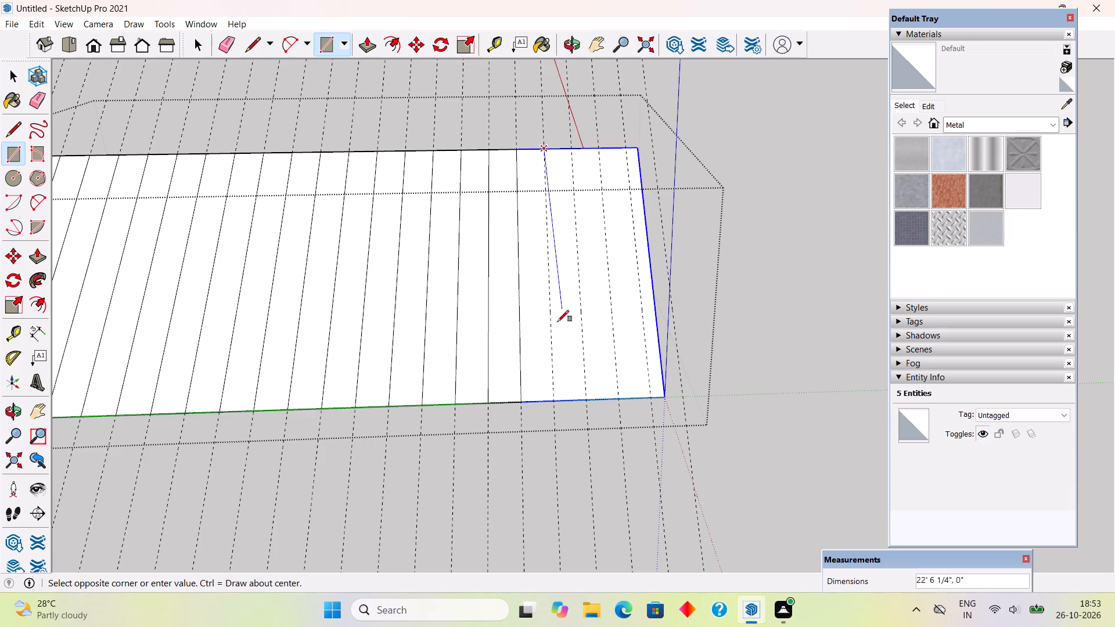
left_click(585, 398)
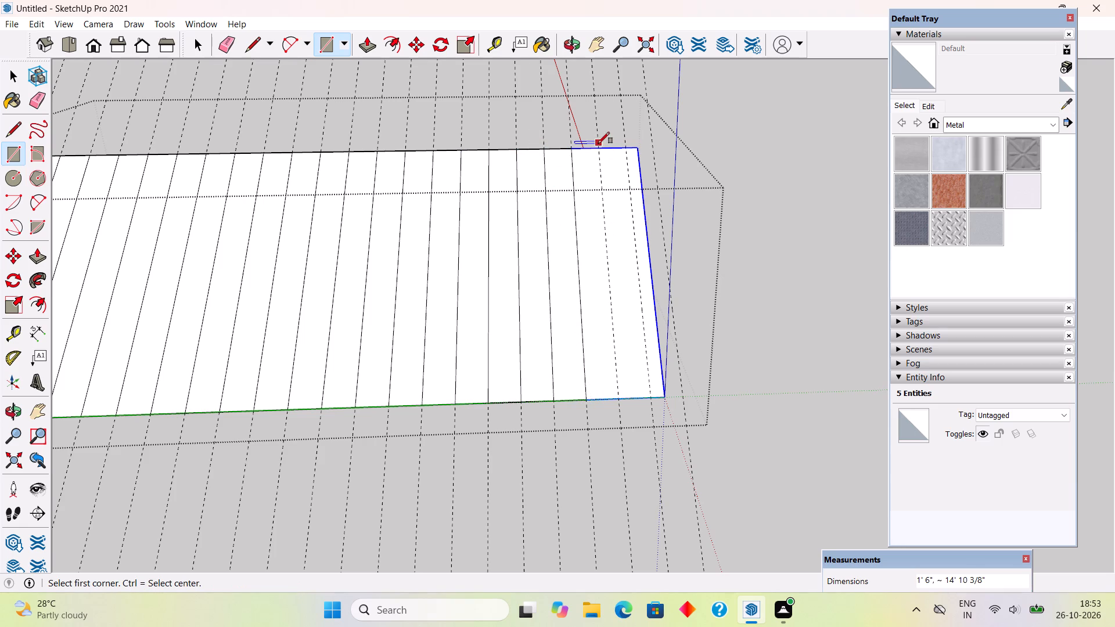
left_click(598, 152)
left_click(650, 398)
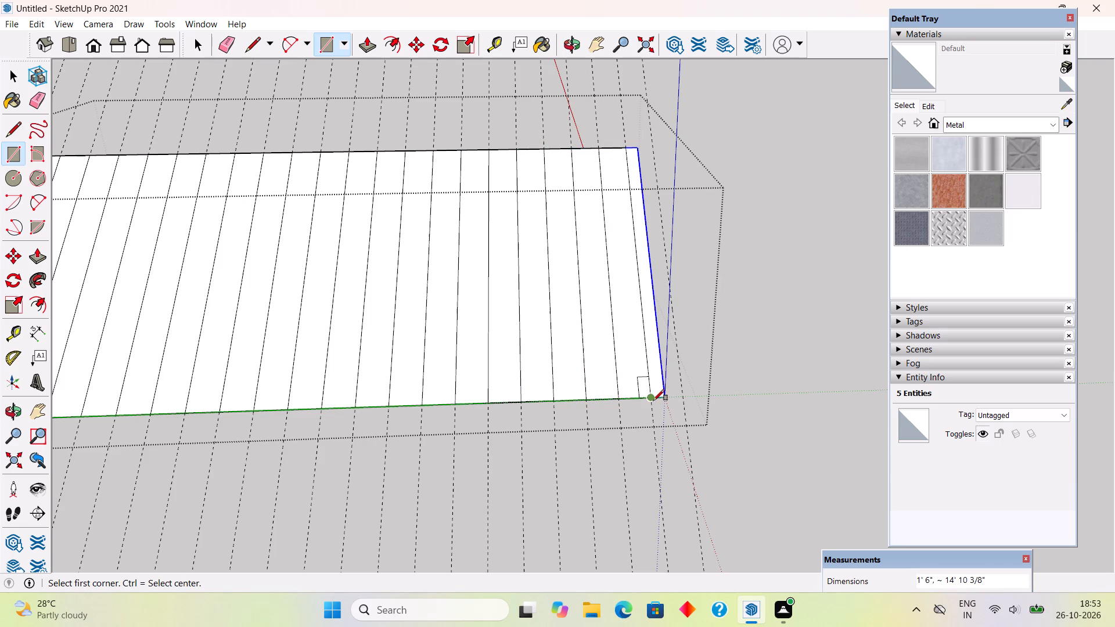
key("space")
middle_click_drag(738, 300, 351, 284)
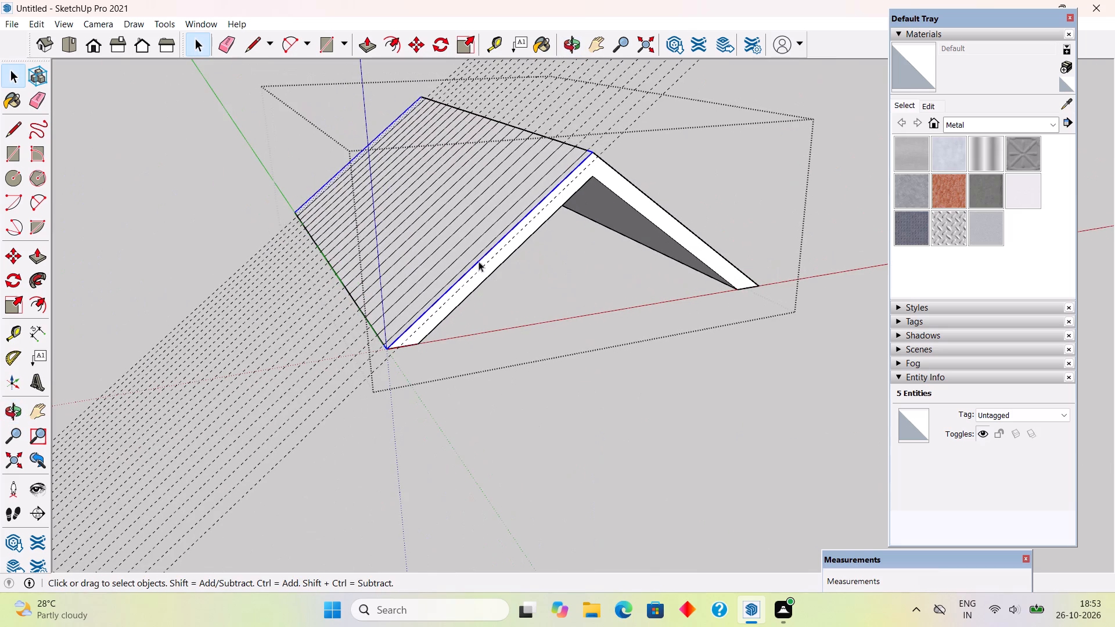
Push the underside faces of both roof slopes 3" into the roof thickness.
middle_click_drag(560, 260, 413, 150)
left_click(473, 175)
scroll(473, 175, "up", 5)
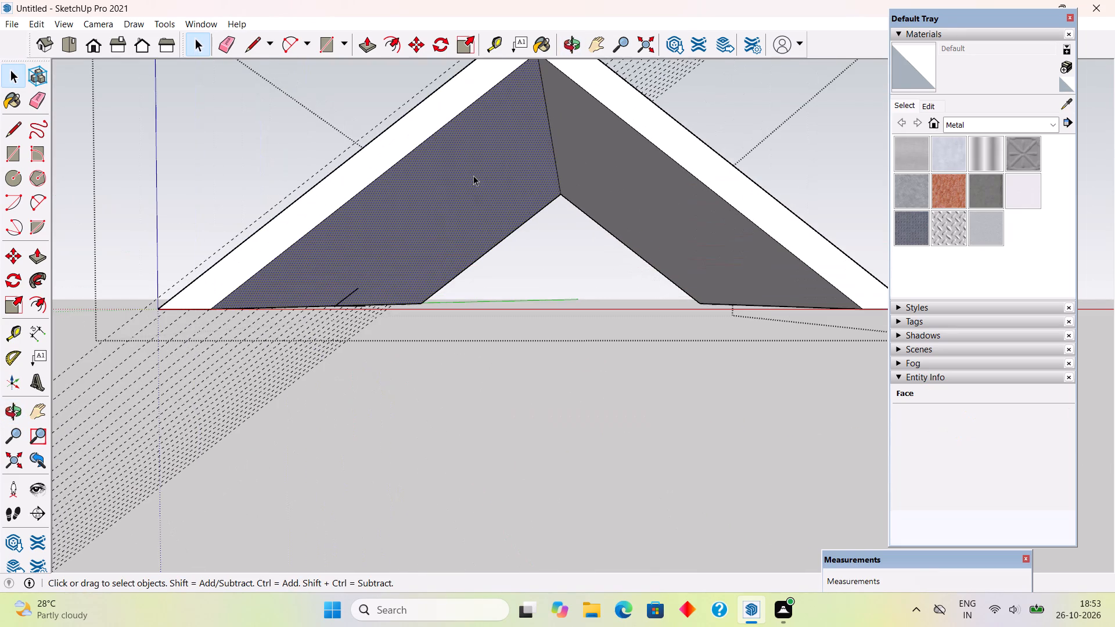
key("p")
left_click(473, 175)
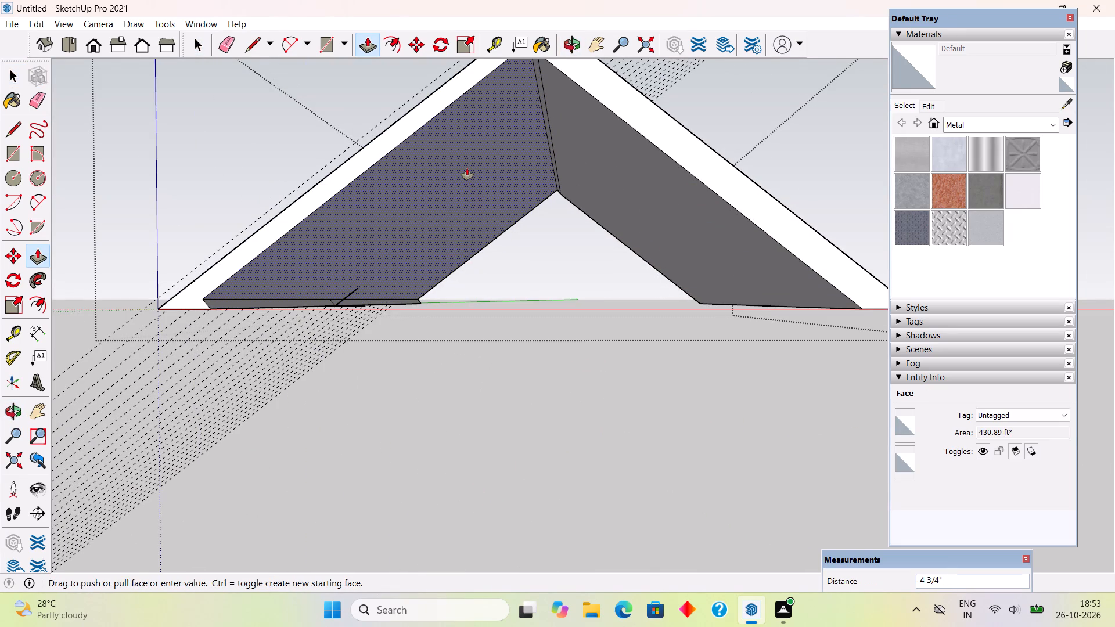
scroll(467, 168, "down", 3)
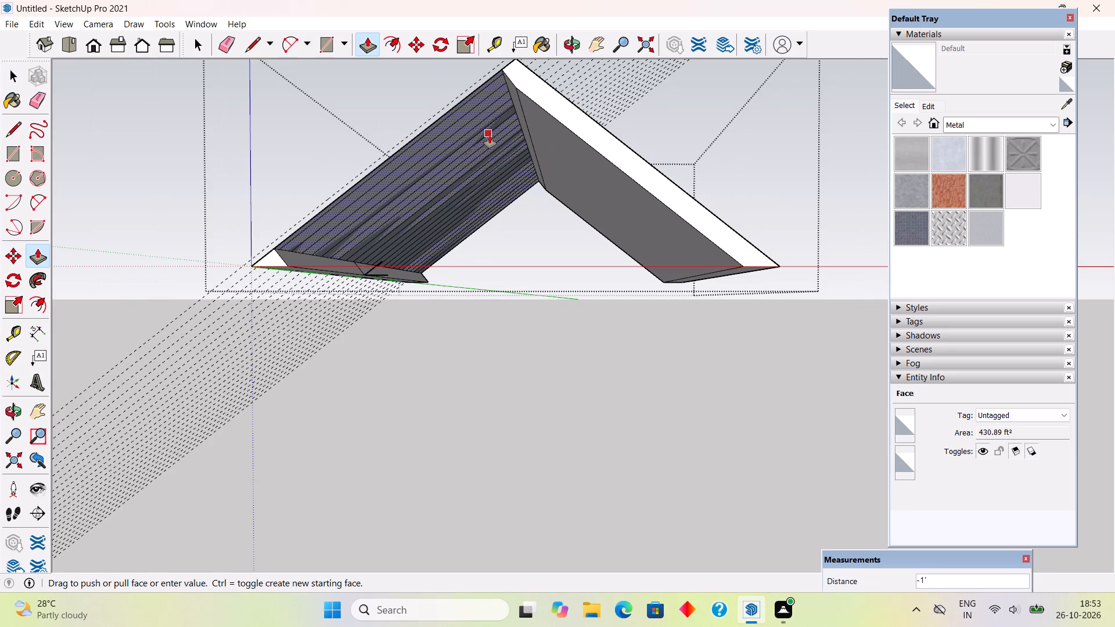
type("3\"")
key("Return")
middle_click_drag(557, 160, 621, 189)
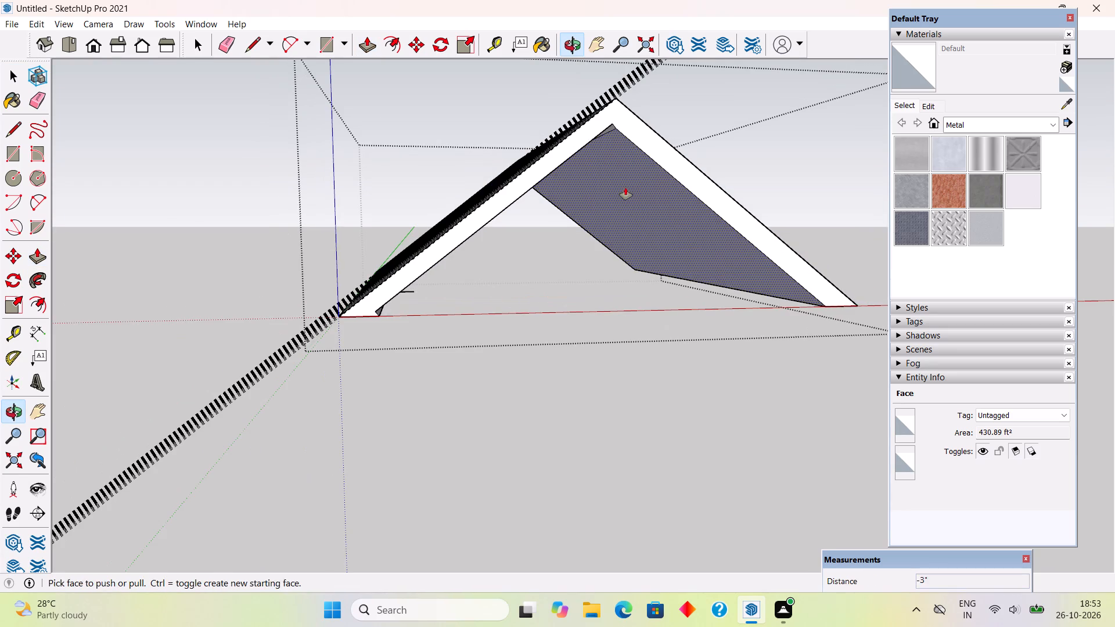
left_click(625, 186)
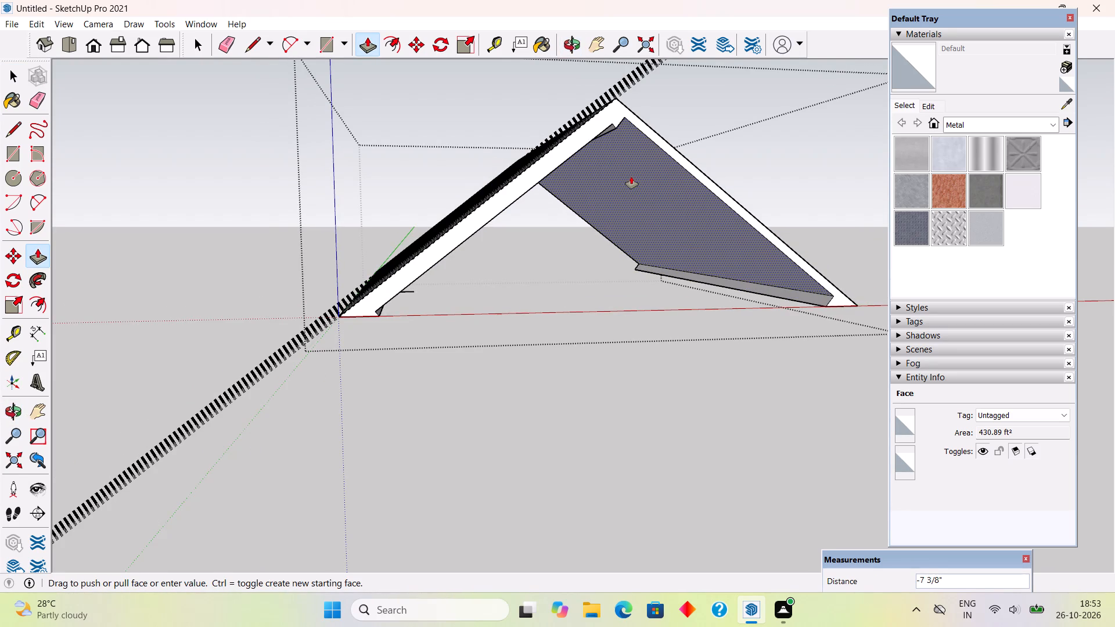
type("3\"")
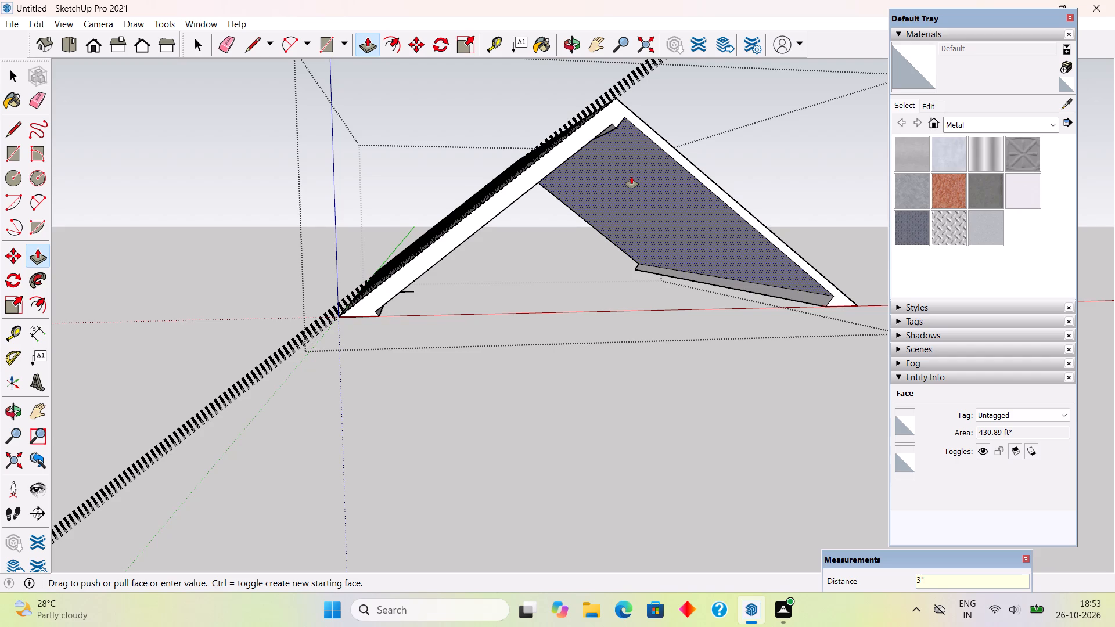
key("Return")
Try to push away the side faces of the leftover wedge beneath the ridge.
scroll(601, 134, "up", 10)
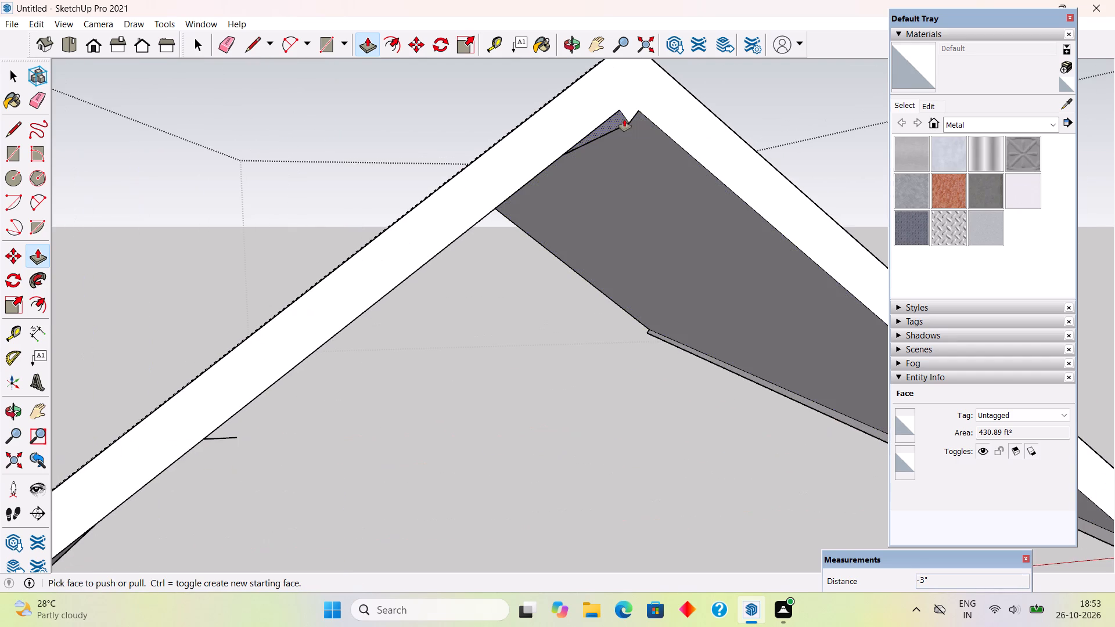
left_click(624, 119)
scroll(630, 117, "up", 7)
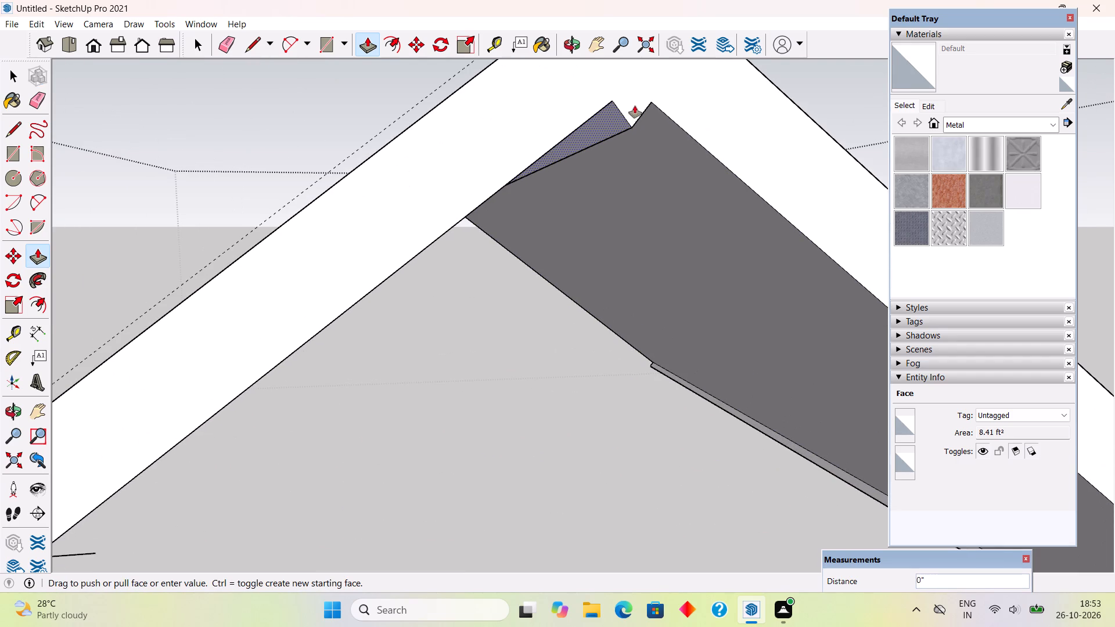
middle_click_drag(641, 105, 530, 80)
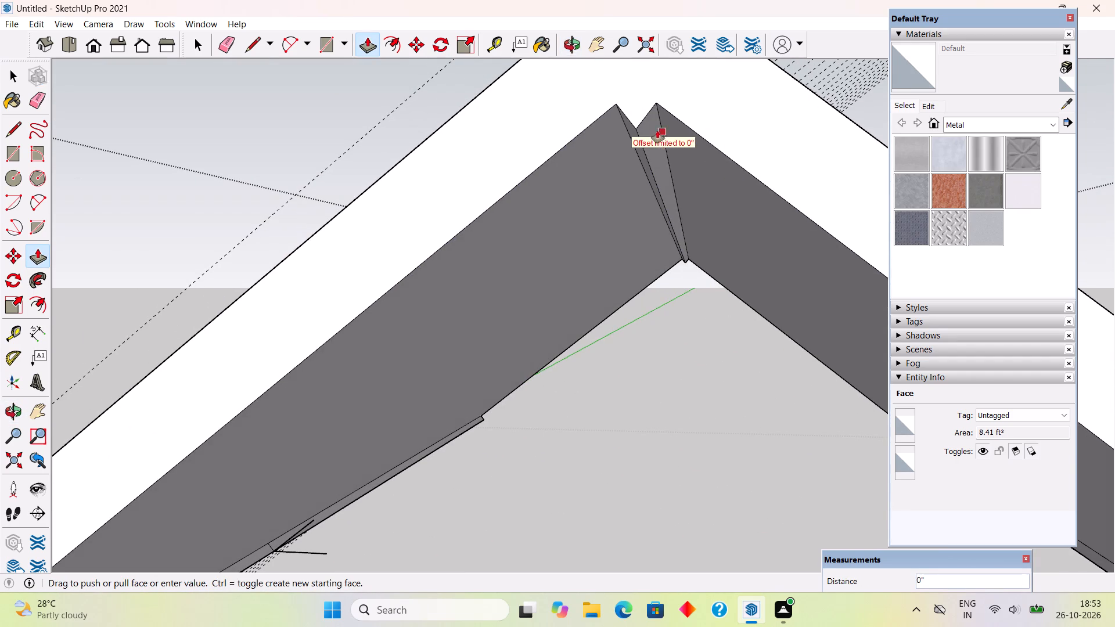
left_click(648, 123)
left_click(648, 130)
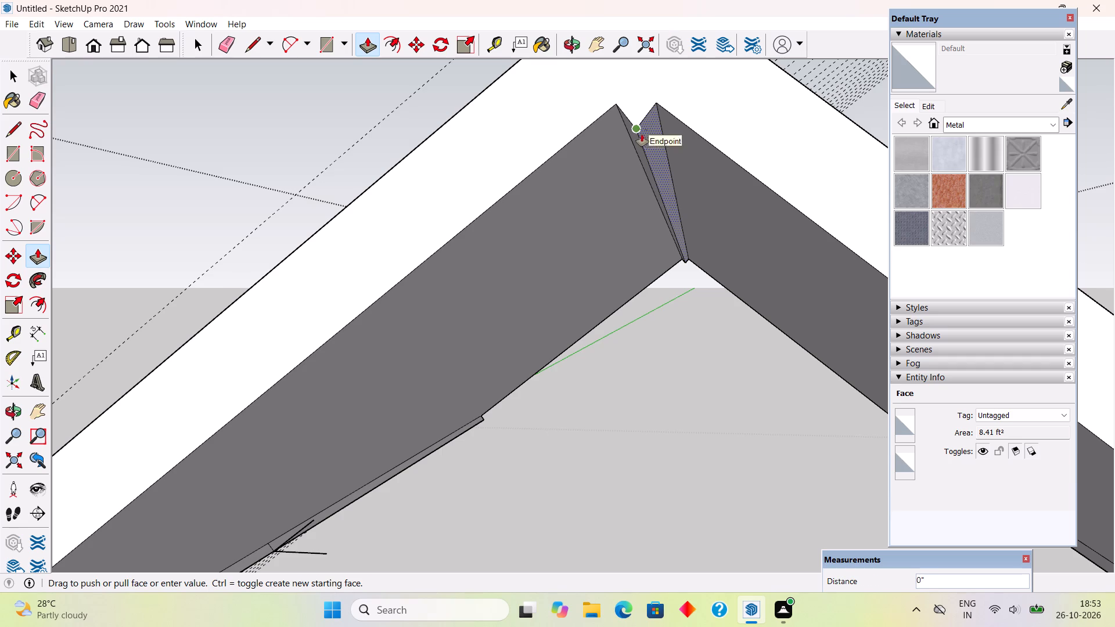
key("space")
Outline the leftover wedge under the ridge with two lines on the gable end and push it through the full 33' 7 13/16" length.
middle_click_drag(607, 129, 630, 262)
scroll(651, 126, "up", 3)
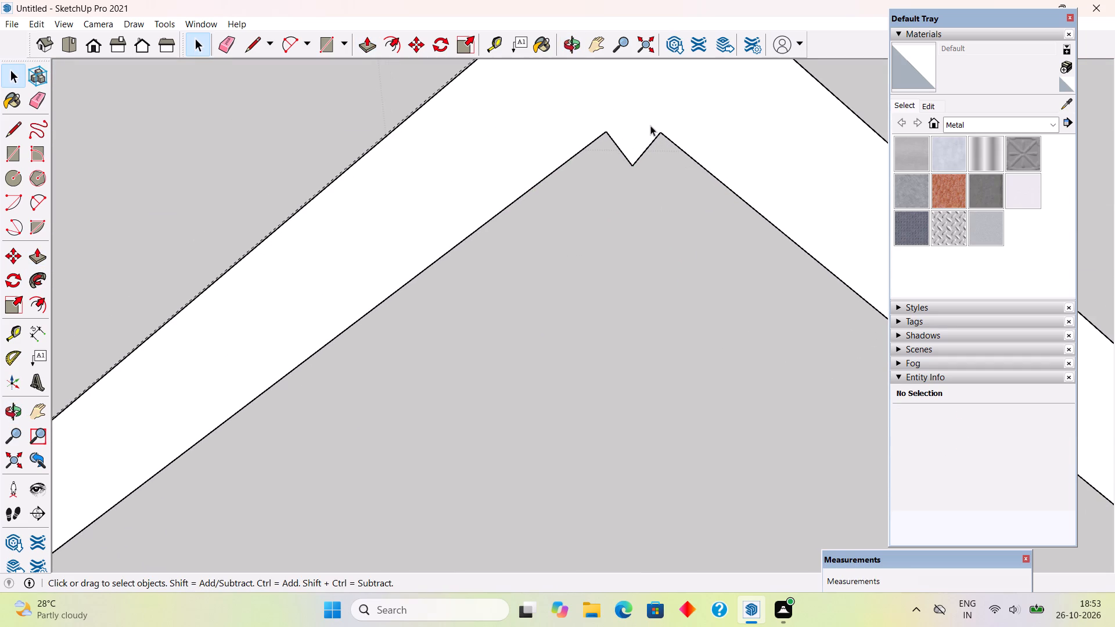
key("l")
left_click(608, 133)
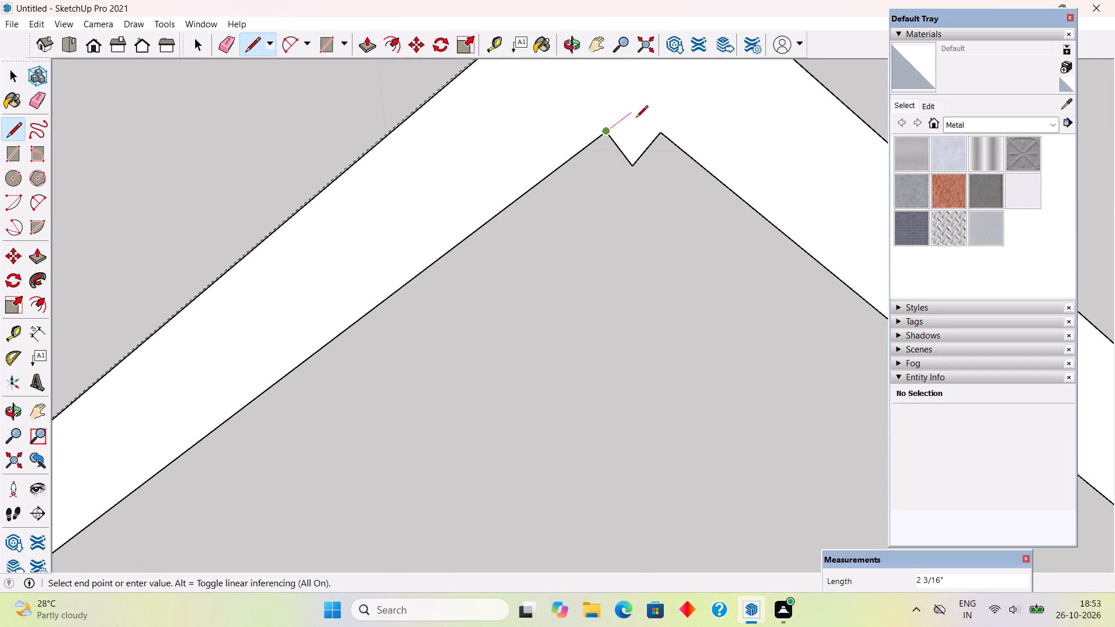
left_click(631, 113)
left_click(662, 138)
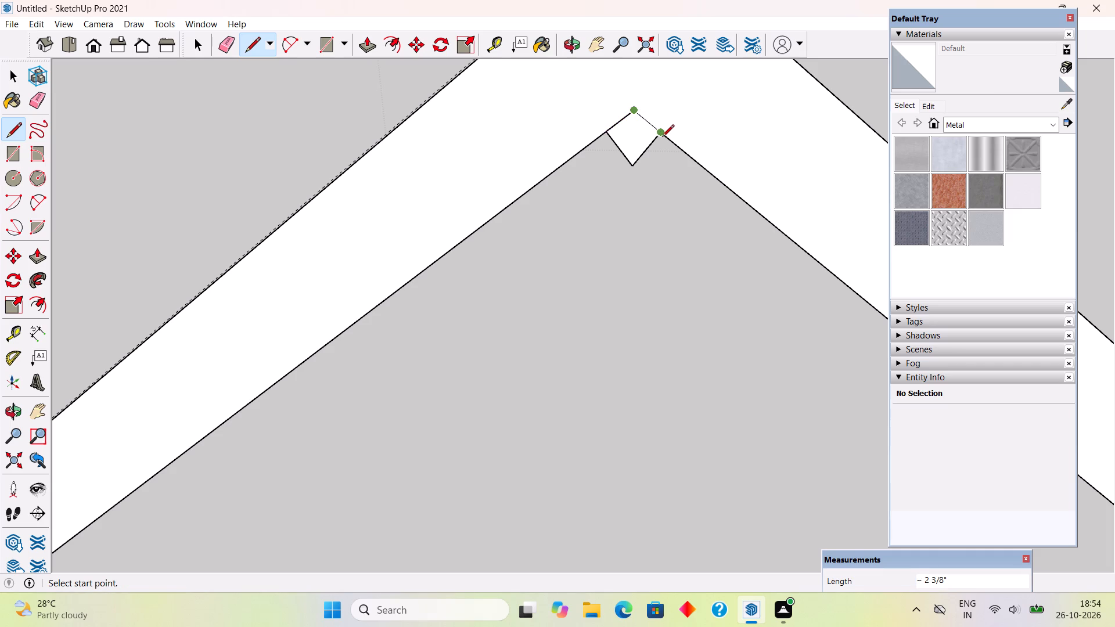
key("space")
key("p")
left_click(642, 147)
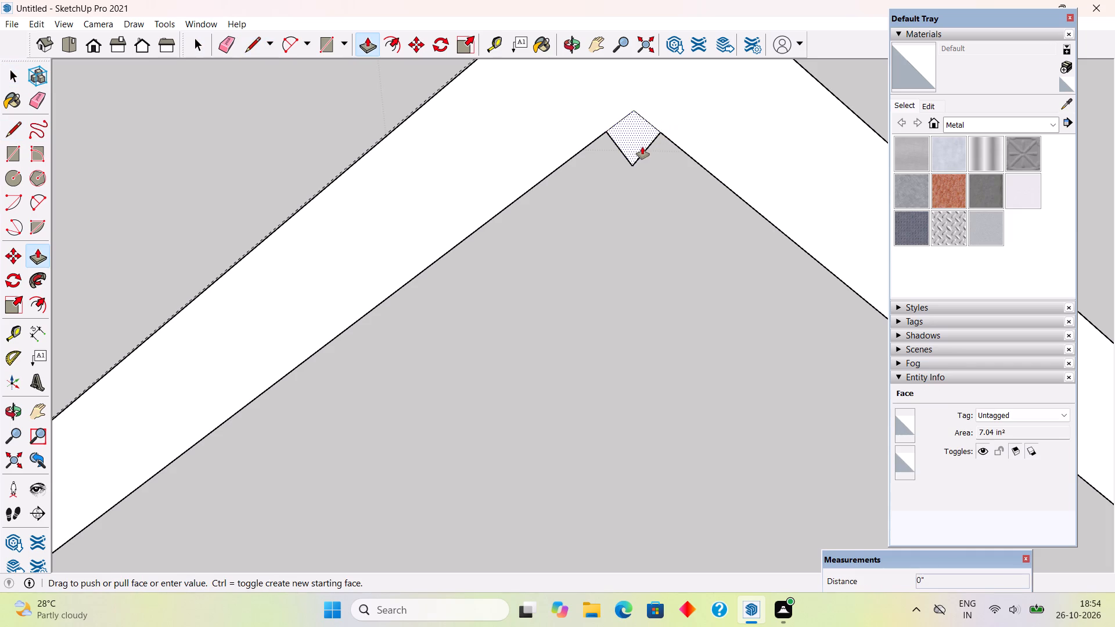
scroll(626, 127, "up", 7)
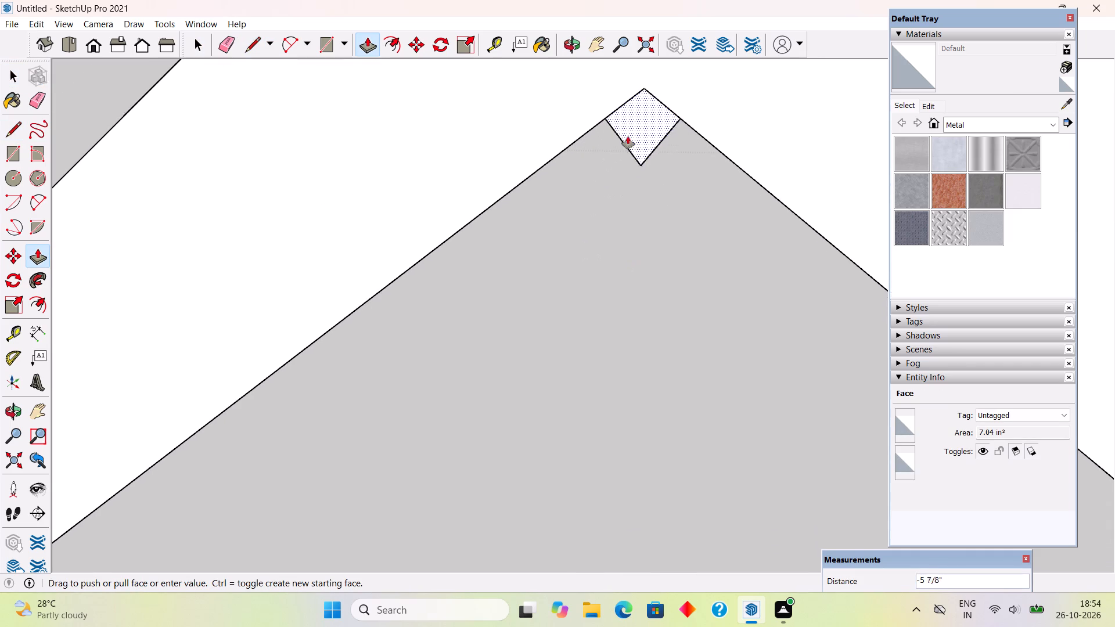
middle_click_drag(638, 110, 684, 8)
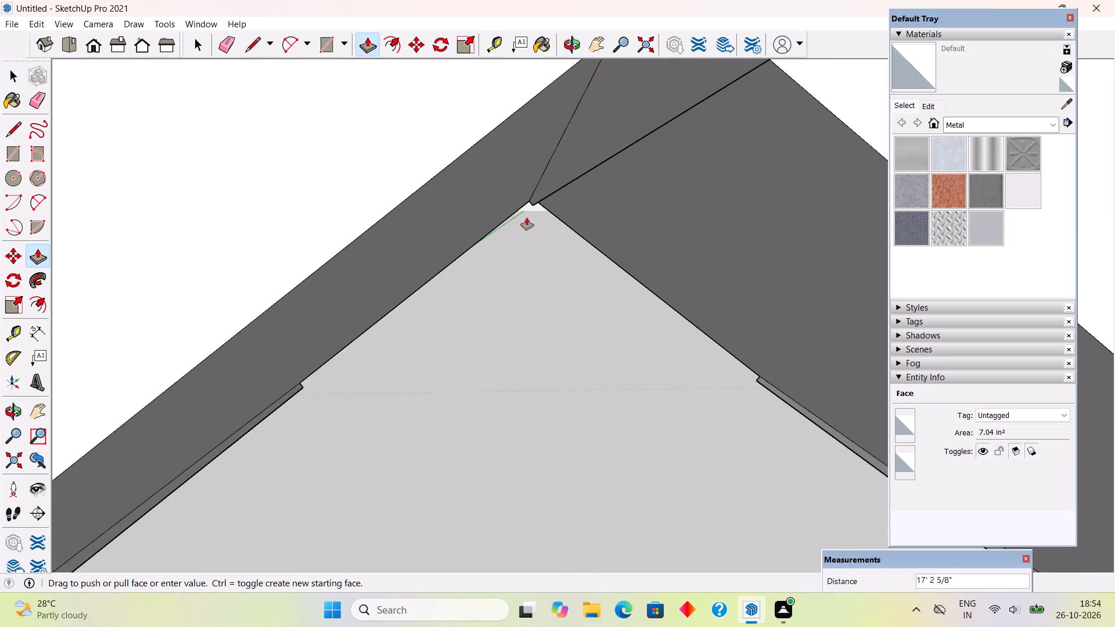
left_click(529, 210)
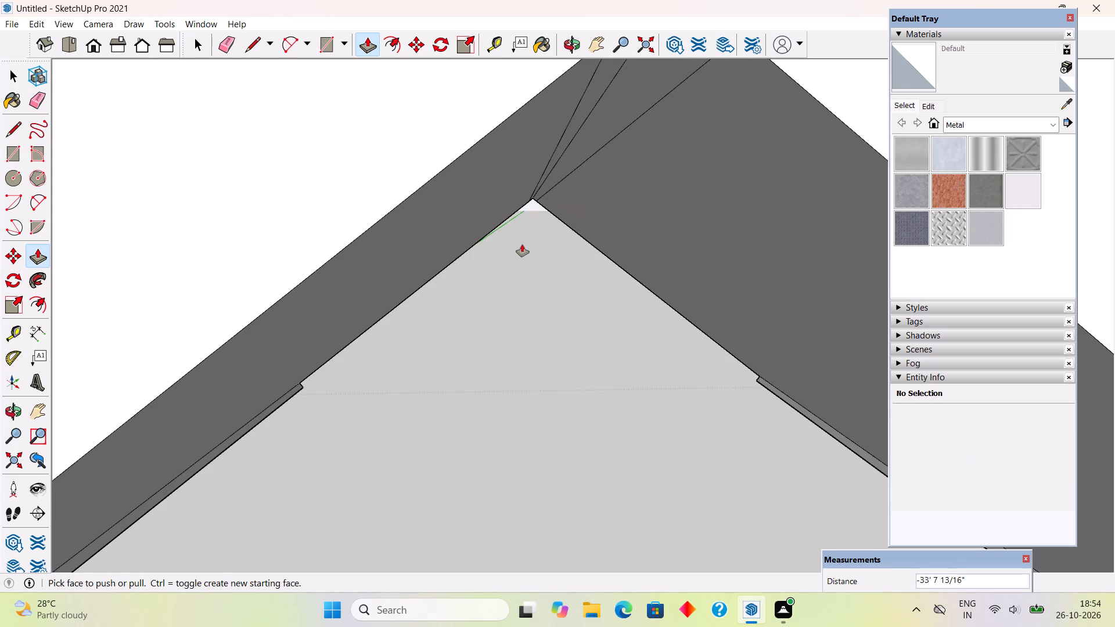
scroll(522, 244, "down", 10)
key("space")
Delete the three stray edges at the middle of the eave lip on the origin-side slope.
middle_click_drag(359, 348, 260, 289)
scroll(346, 433, "up", 6)
left_click(474, 417)
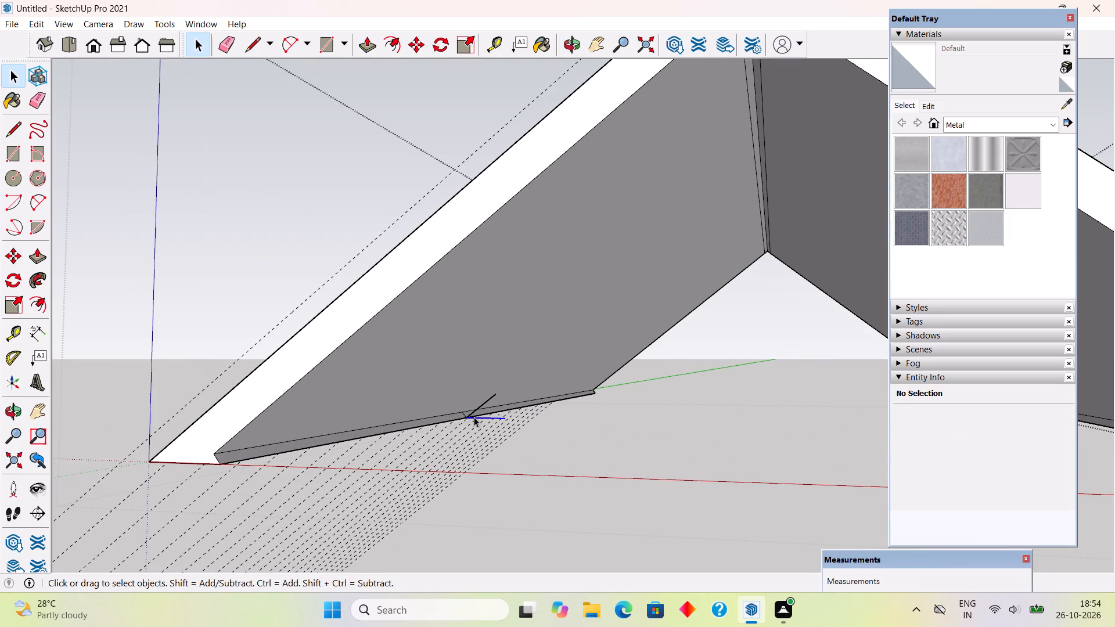
key("Delete")
left_click(474, 410)
key("Delete")
scroll(469, 419, "up", 6)
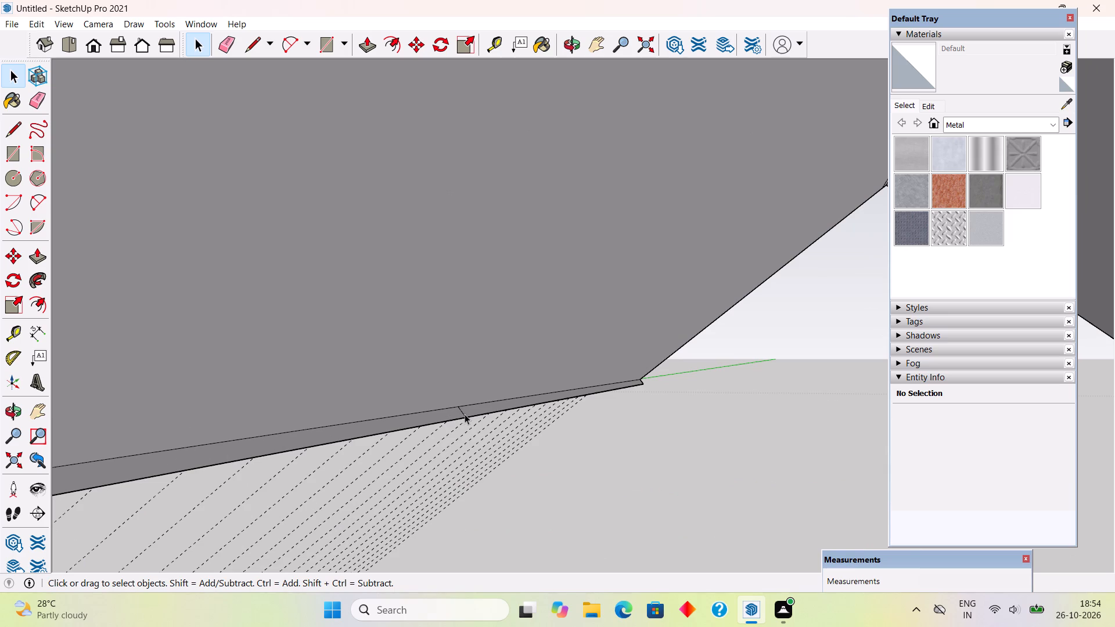
left_click(462, 415)
key("Delete")
Draw a line about 3 13/16" across the origin-side eave lip in line with the underside and push the small piece away through 33' 7 13/16".
scroll(466, 417, "down", 11)
middle_click_drag(376, 428, 422, 402)
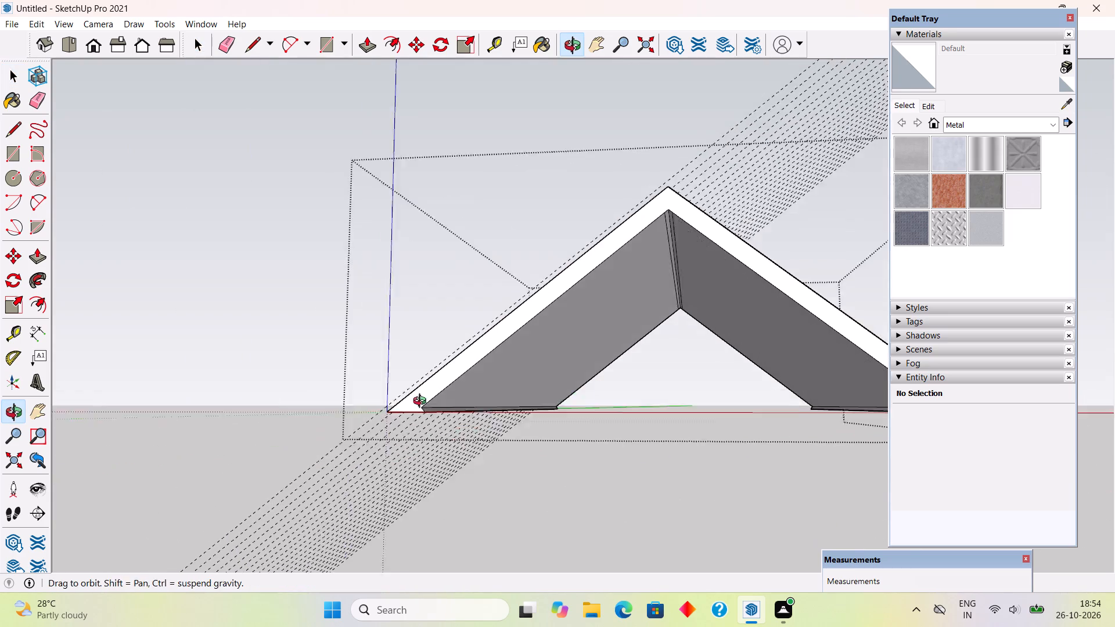
middle_click_drag(422, 402, 442, 394)
scroll(452, 404, "up", 8)
middle_click_drag(465, 366, 488, 409)
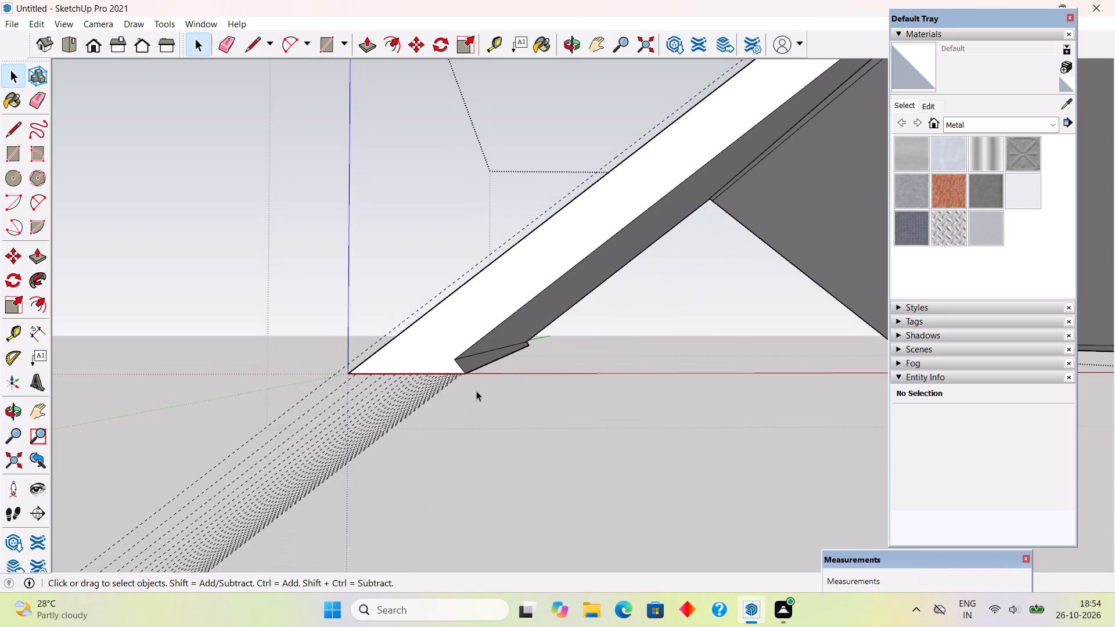
scroll(458, 376, "up", 1)
key("l")
left_click(455, 360)
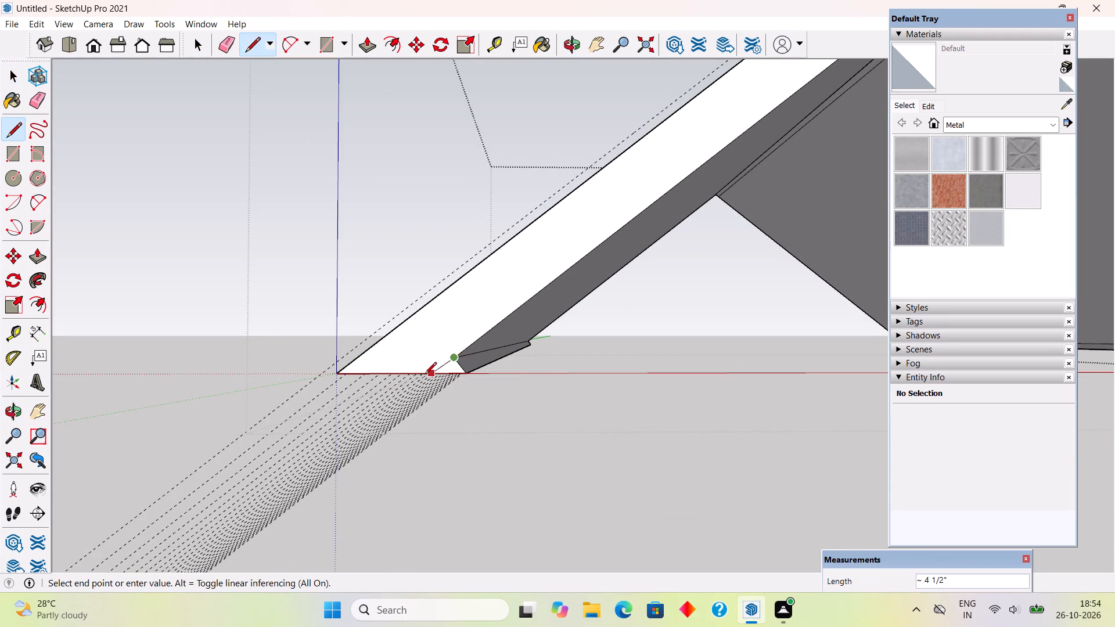
scroll(444, 374, "up", 5)
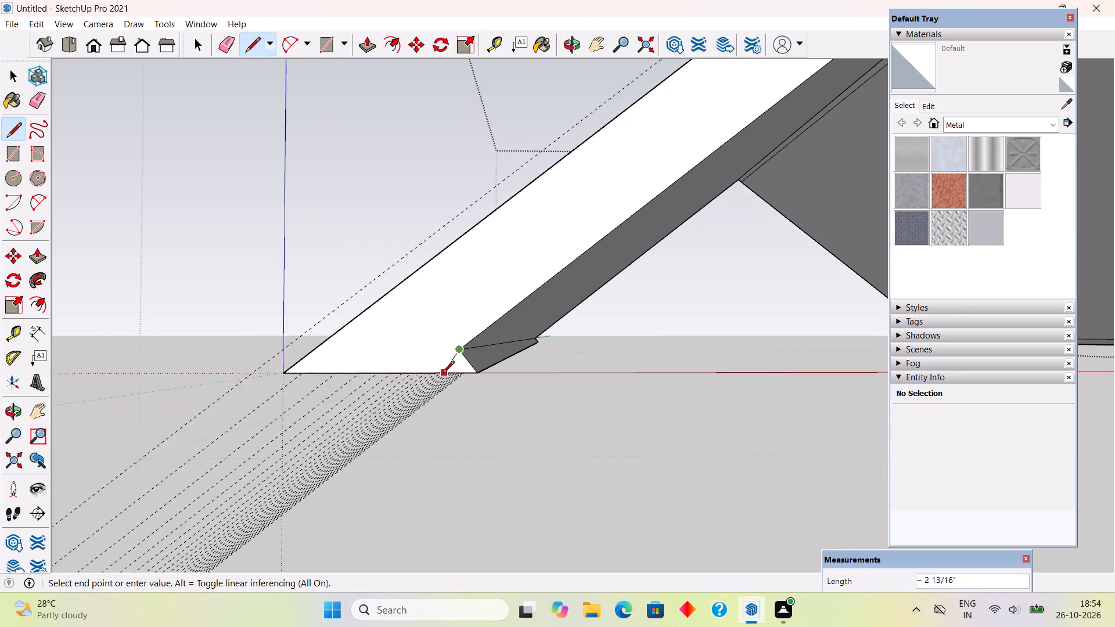
left_click(430, 372)
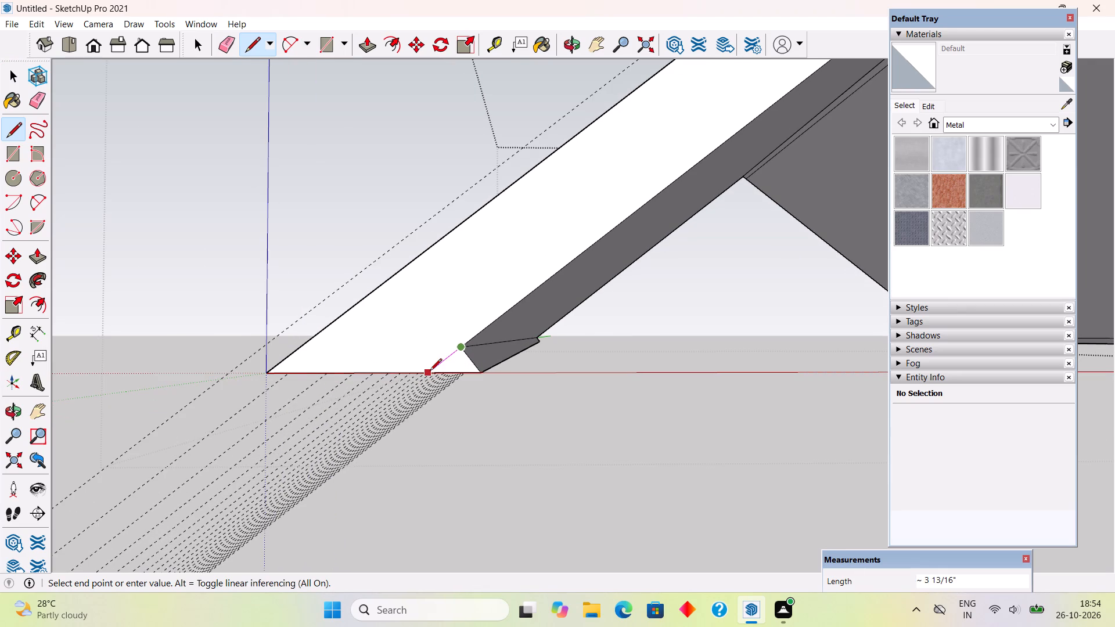
key("space")
key("p")
left_click(455, 366)
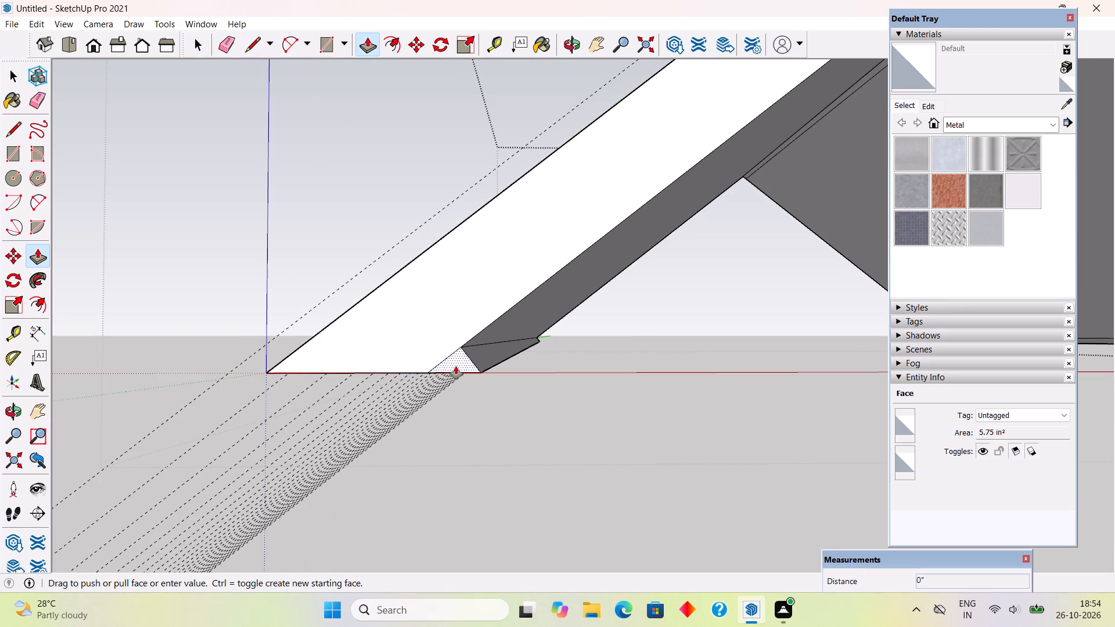
left_click(545, 336)
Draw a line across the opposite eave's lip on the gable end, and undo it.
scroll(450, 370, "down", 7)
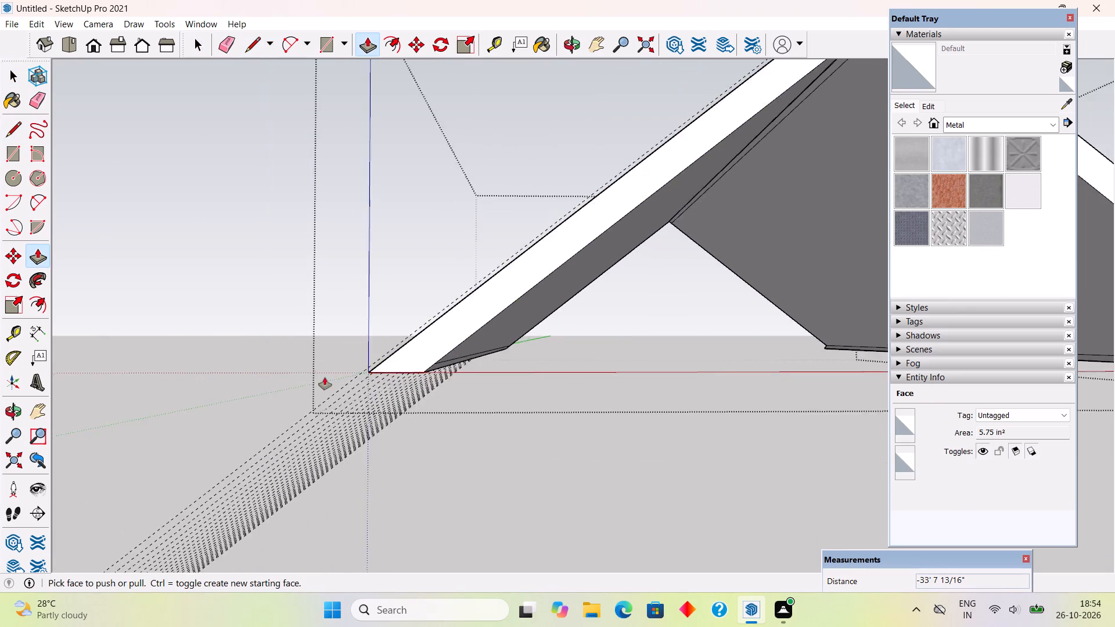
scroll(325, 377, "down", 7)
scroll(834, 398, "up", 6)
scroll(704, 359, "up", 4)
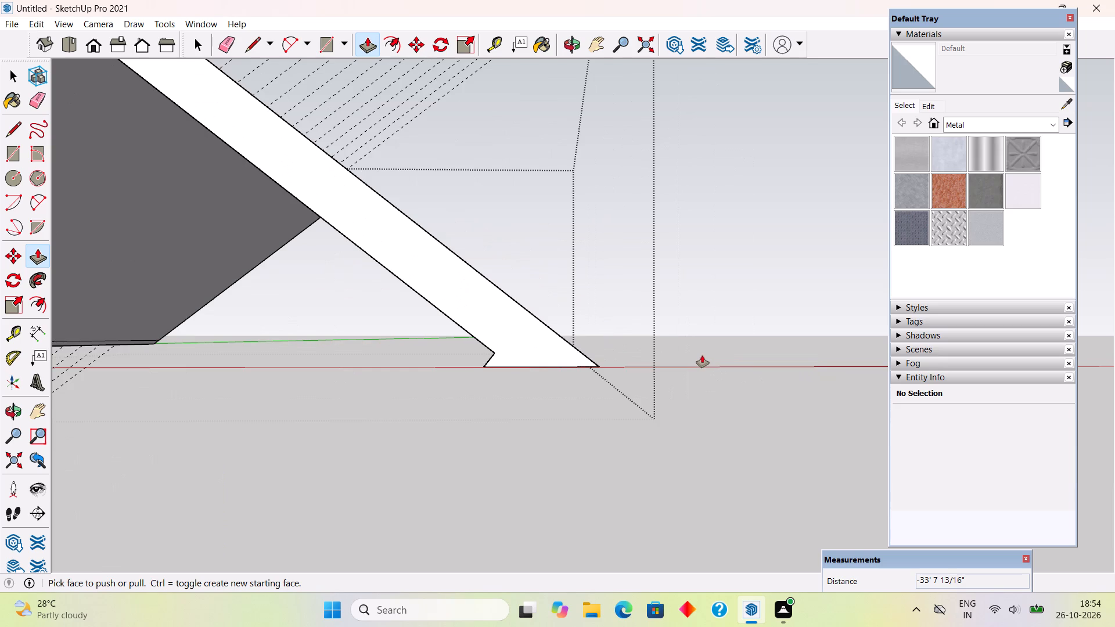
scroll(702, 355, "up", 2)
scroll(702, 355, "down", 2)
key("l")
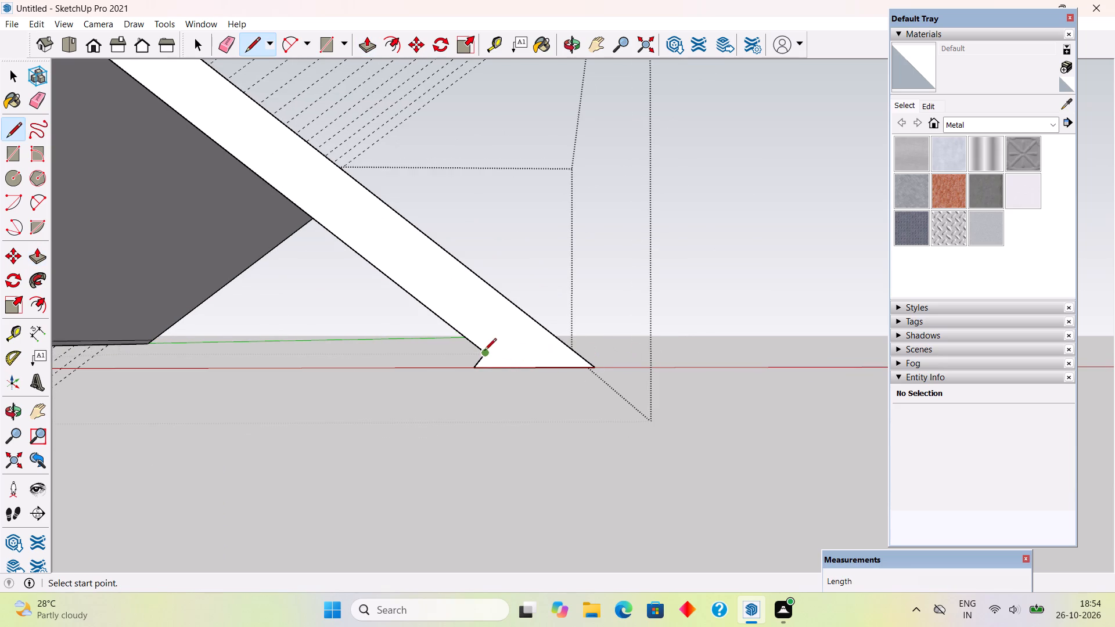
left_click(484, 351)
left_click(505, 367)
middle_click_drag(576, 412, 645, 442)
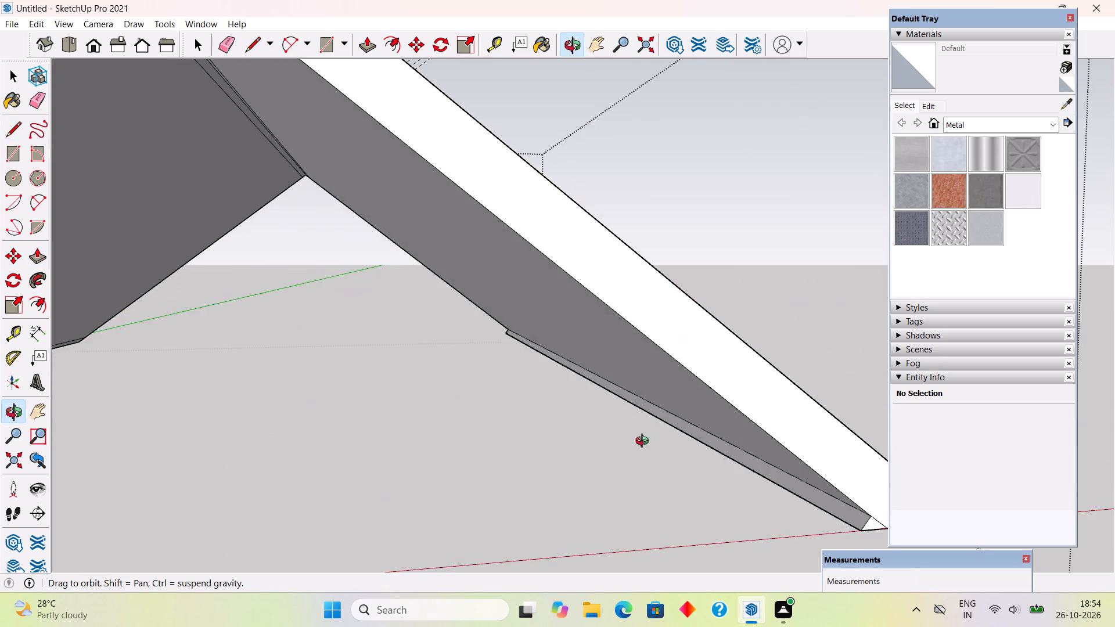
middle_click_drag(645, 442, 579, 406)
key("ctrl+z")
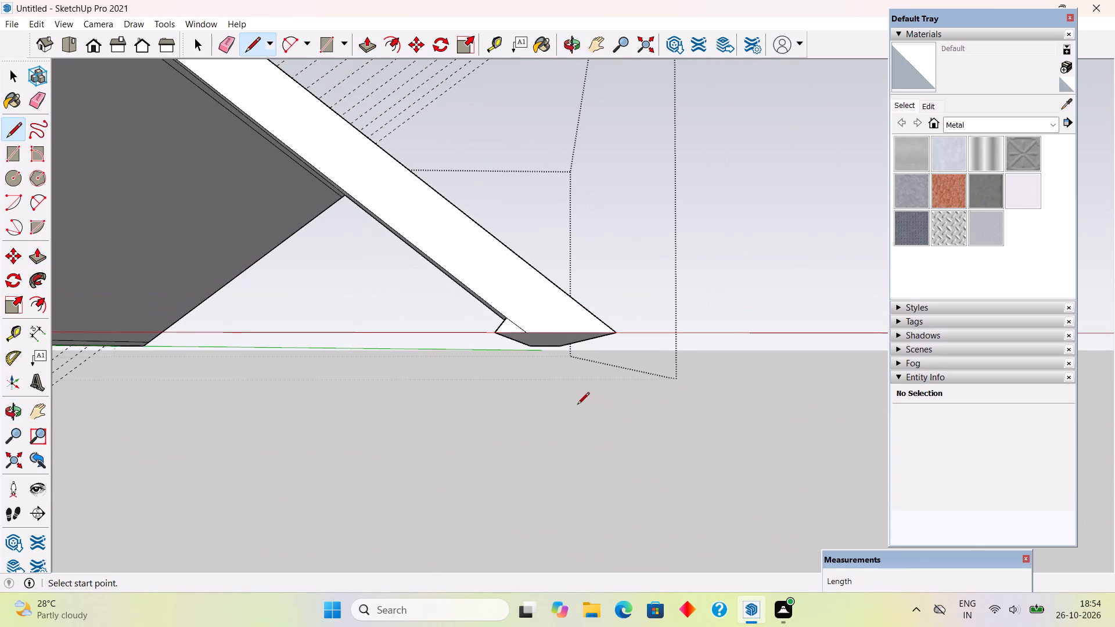
Draw a line about 3 13/16" across the opposite eave's lip in line with the underside and push the small piece away through 33' 7 13/16".
scroll(512, 317, "up", 6)
left_click(505, 315)
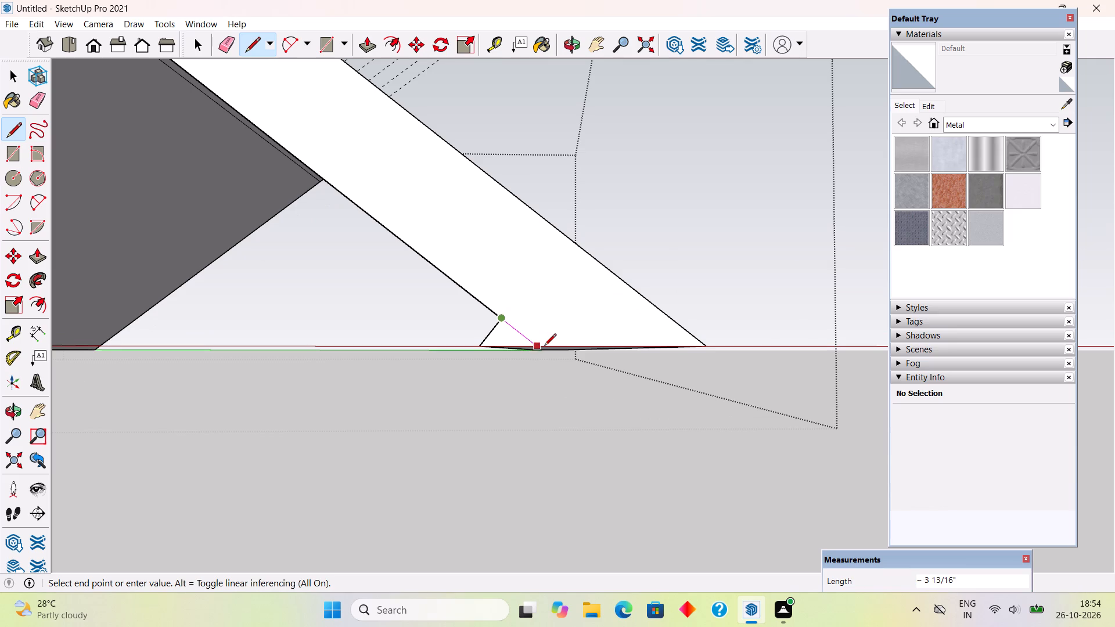
left_click(544, 347)
key("p")
left_click(511, 334)
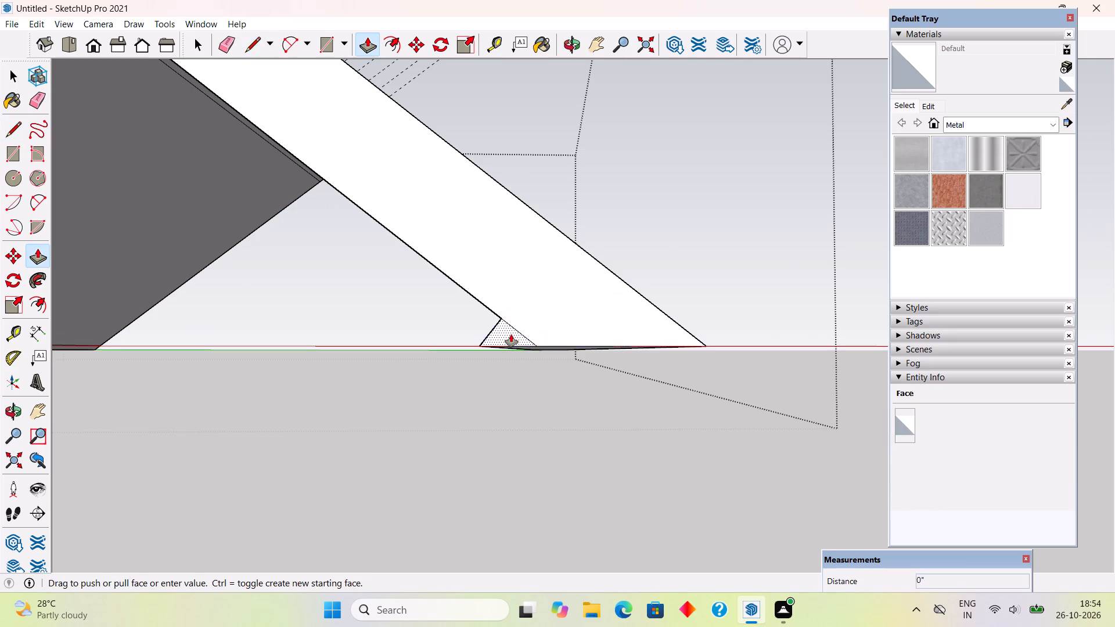
scroll(558, 411, "down", 3)
scroll(649, 417, "down", 1)
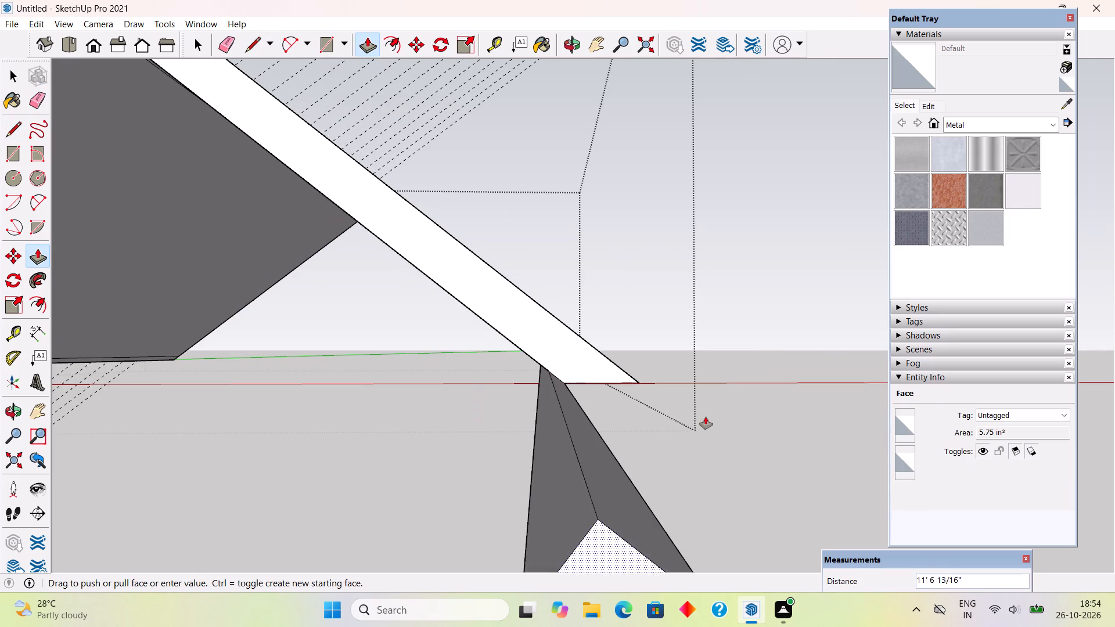
middle_click_drag(742, 452, 861, 417)
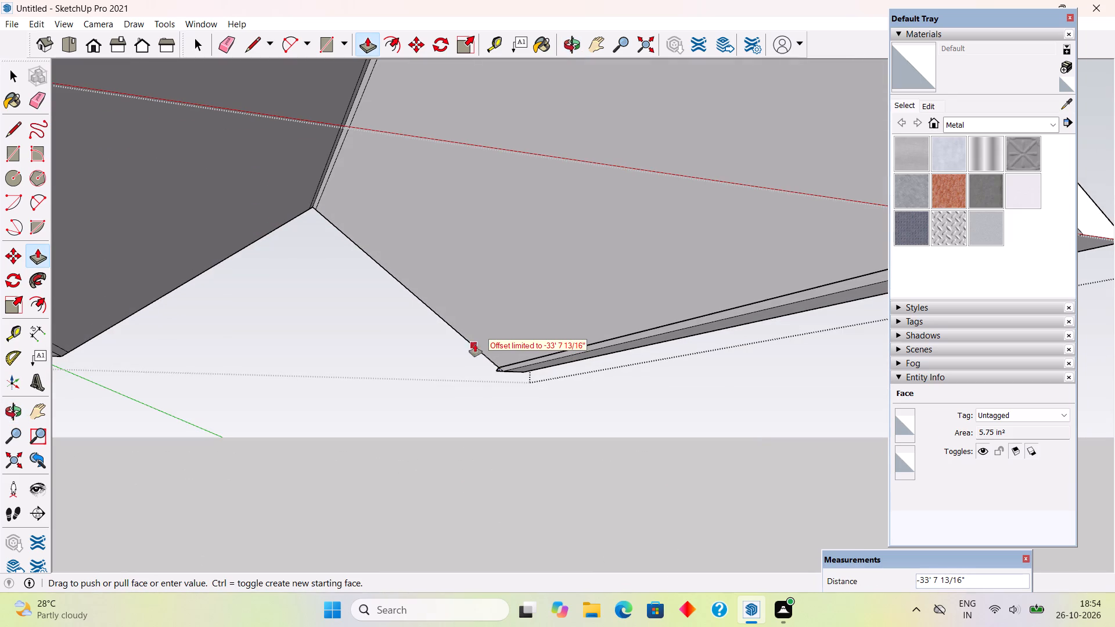
left_click(450, 362)
scroll(443, 362, "down", 9)
key("space")
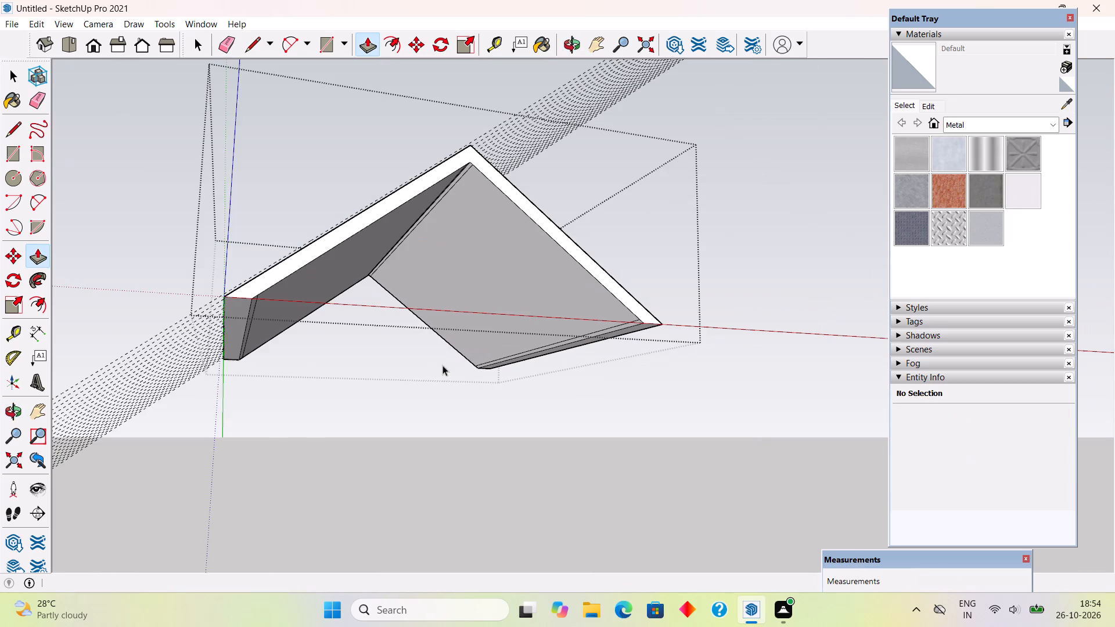
Delete the leftover lengthwise edge on the underside of each slope beside the eave.
scroll(634, 327, "up", 10)
left_click(639, 312)
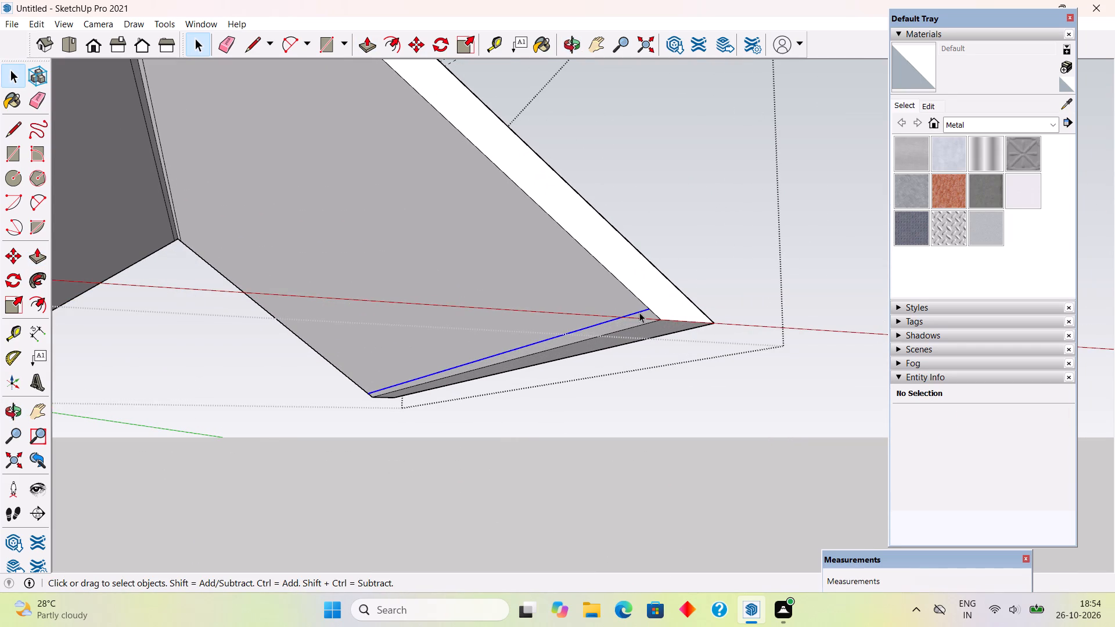
key("Delete")
scroll(639, 312, "down", 10)
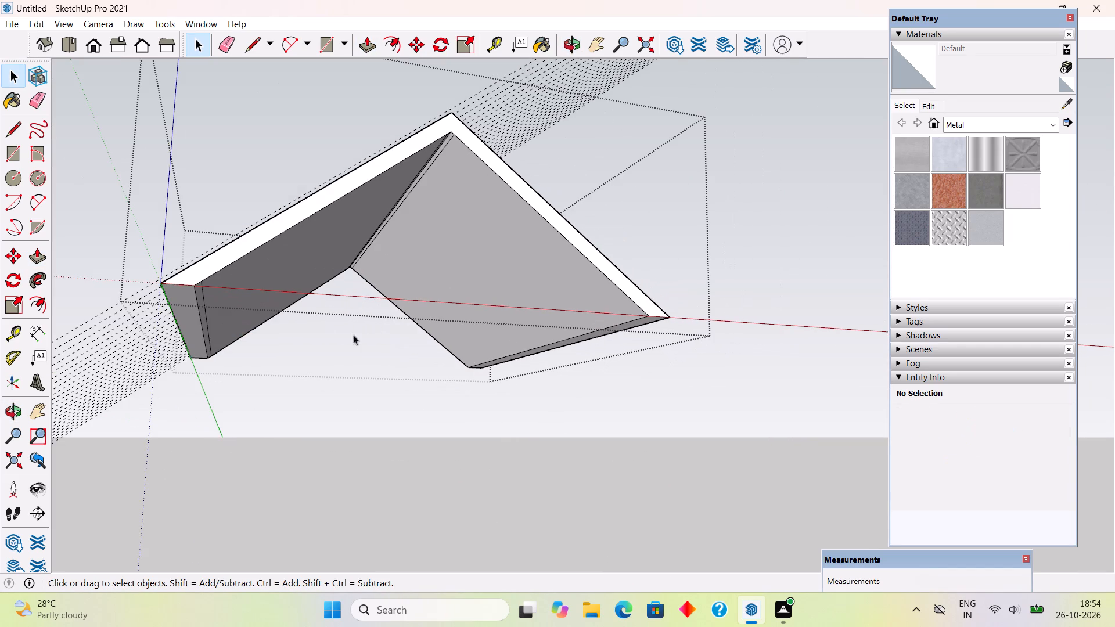
left_click(203, 297)
key("Delete")
scroll(250, 284, "down", 6)
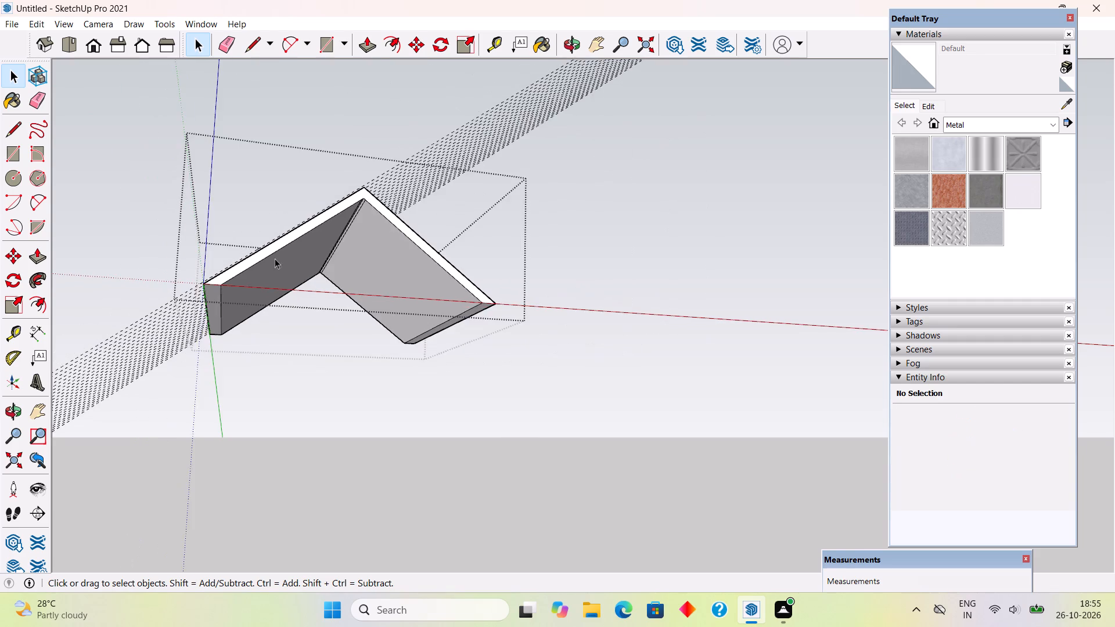
Place a guide parallel to the ridge, 2' down the origin-side slope.
middle_click_drag(278, 256, 367, 428)
scroll(370, 357, "up", 5)
middle_click_drag(369, 353, 488, 375)
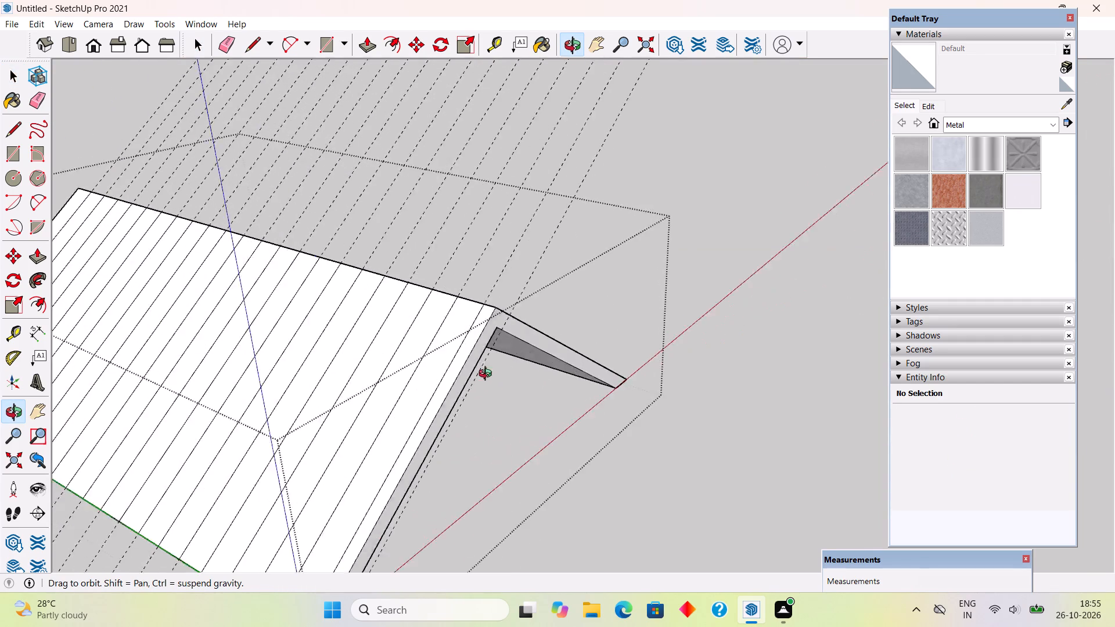
middle_click_drag(488, 375, 574, 376)
scroll(574, 376, "down", 5)
middle_click_drag(566, 355, 336, 487)
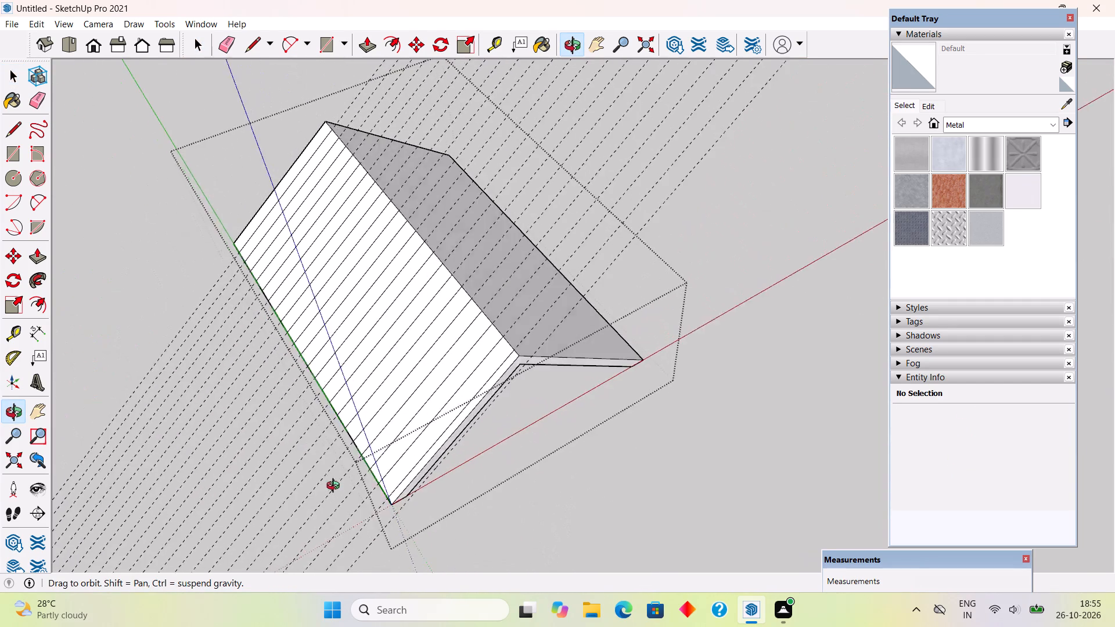
middle_click_drag(336, 487, 339, 471)
scroll(453, 279, "up", 3)
key("t")
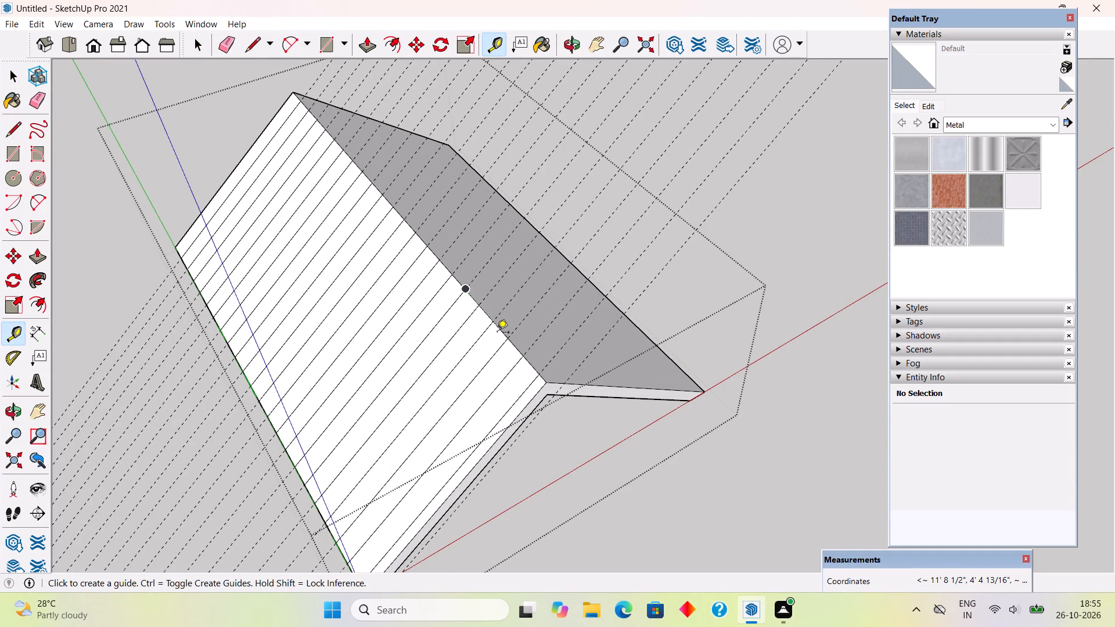
scroll(501, 334, "up", 9)
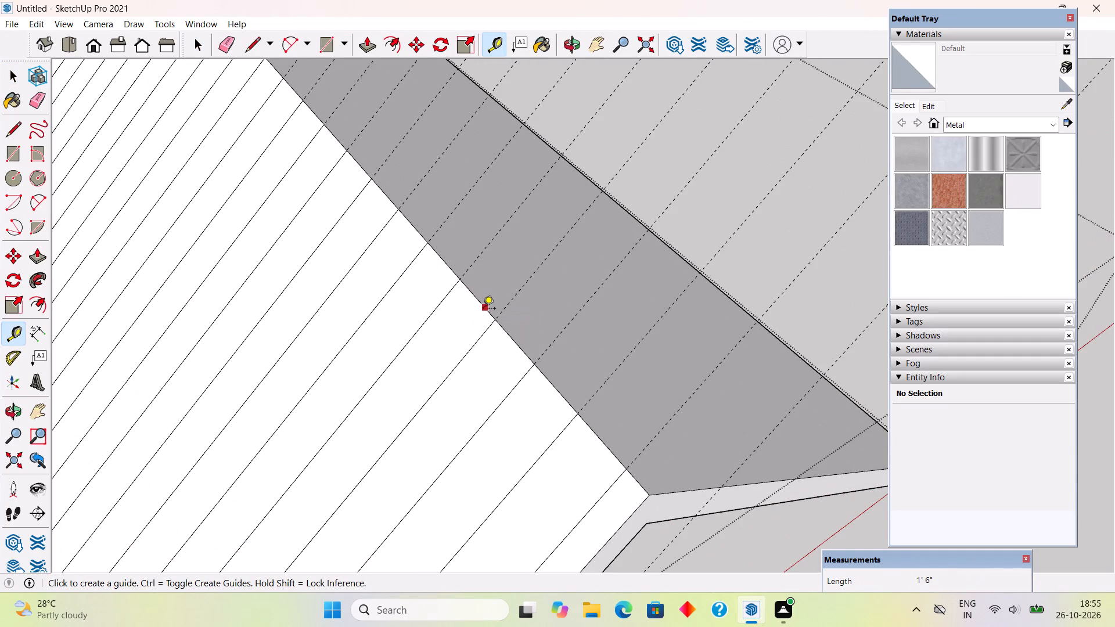
left_click(483, 309)
scroll(445, 333, "down", 10)
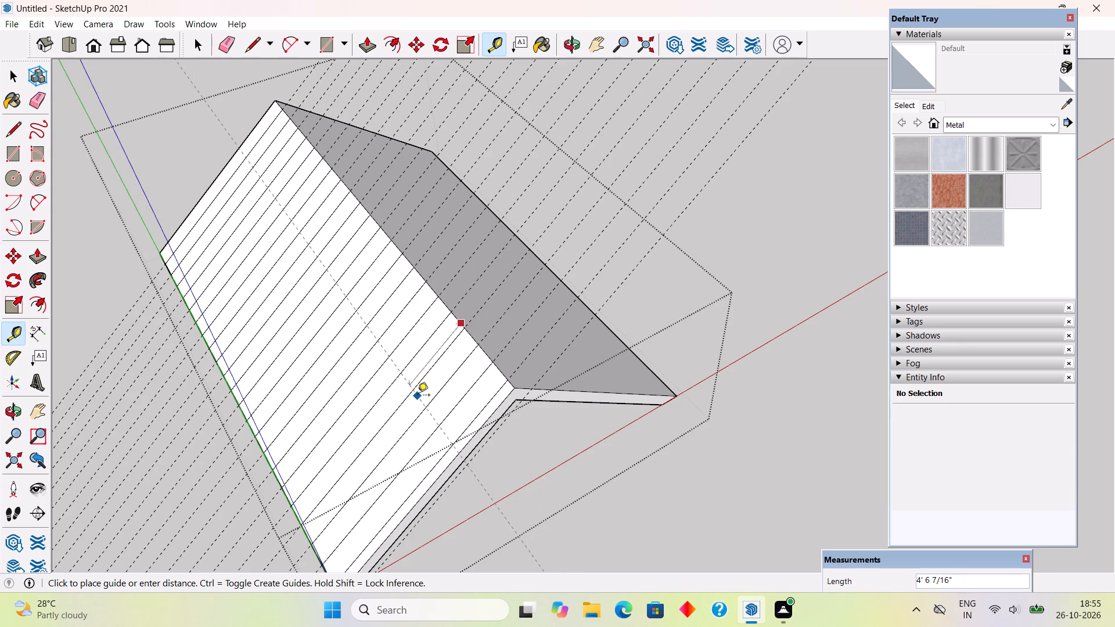
key("3")
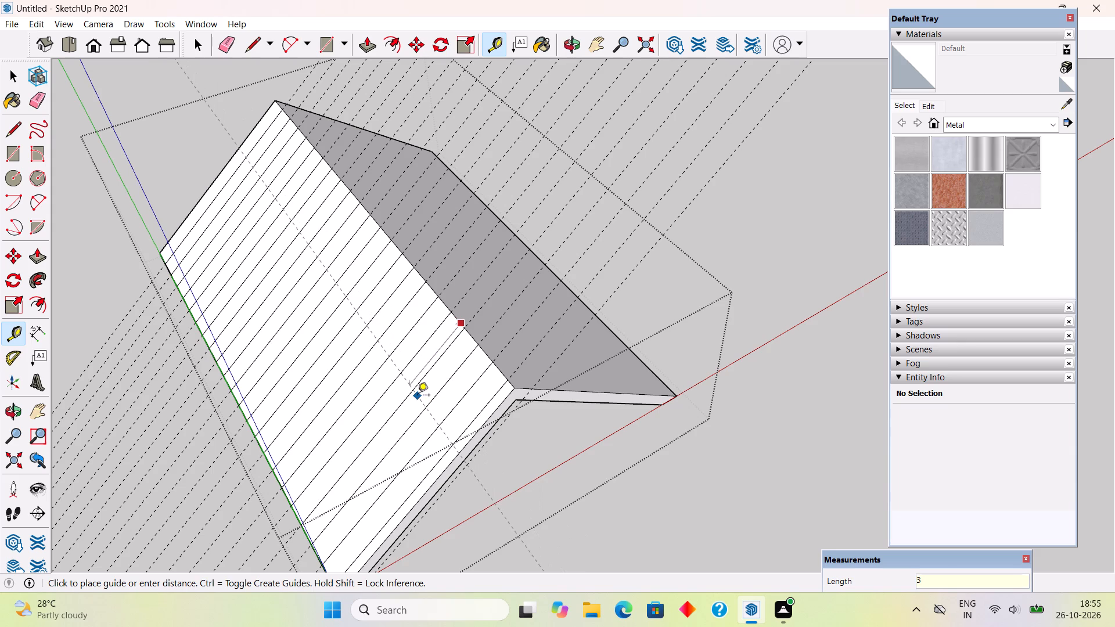
key("BackSpace")
type("2'")
key("Return")
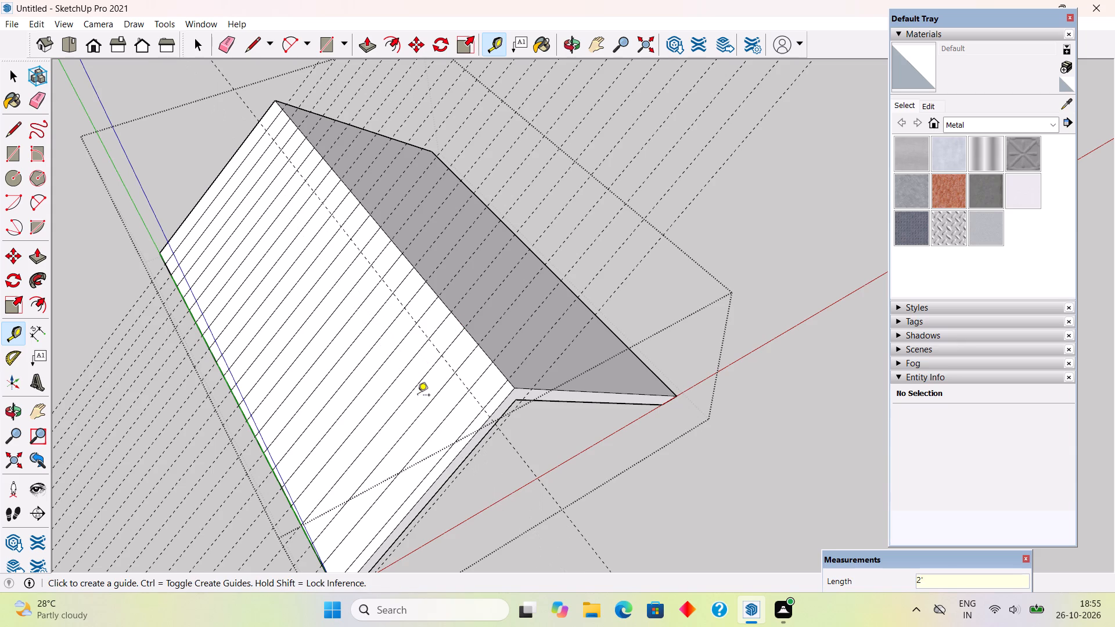
Copy the ridge-parallel guide 2' down the slope and repeat the copy as x10.
key("space")
left_click(466, 384)
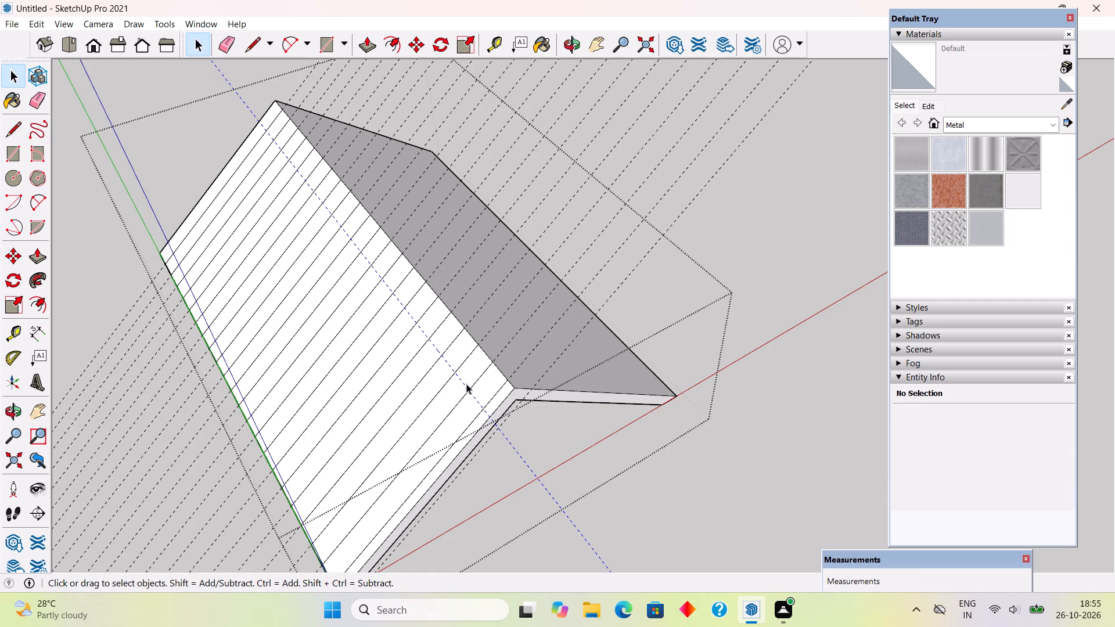
key("p")
key("m")
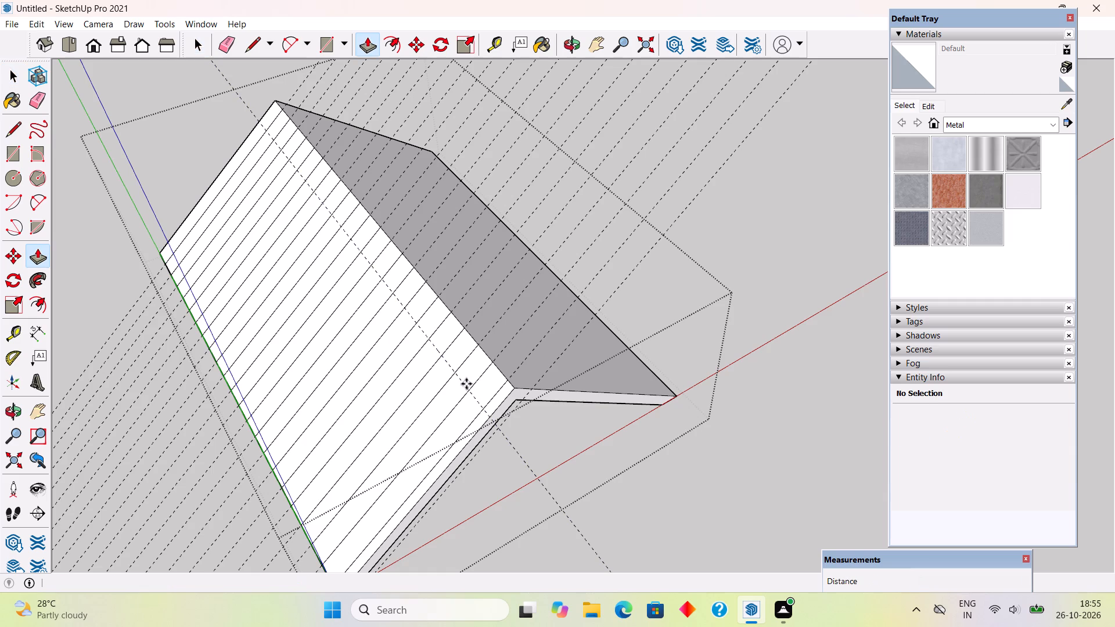
key("space")
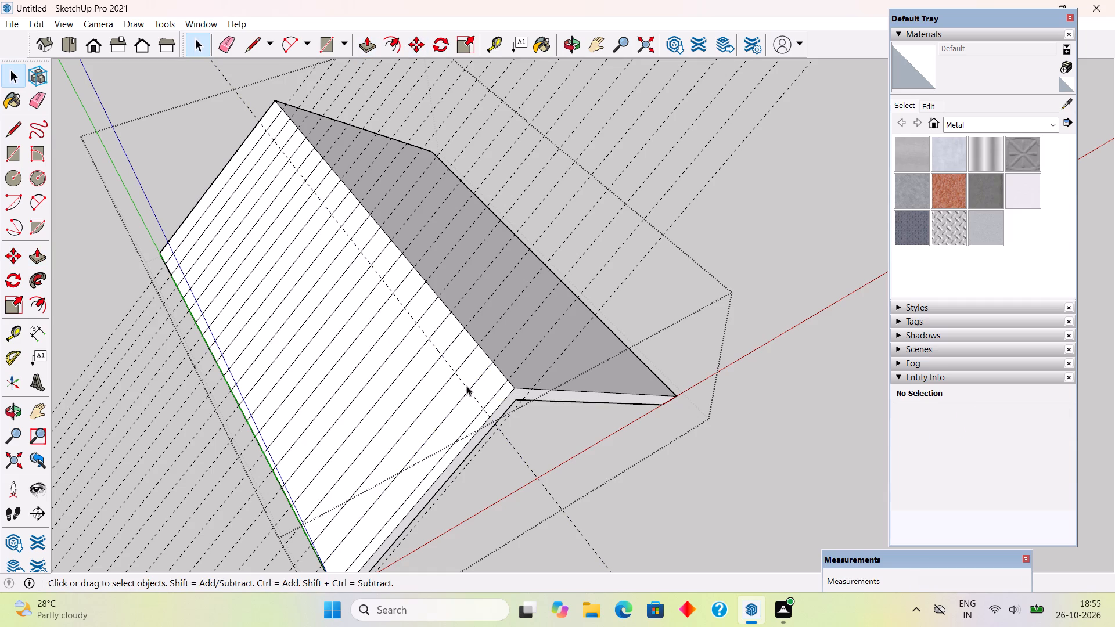
left_click(462, 383)
key("m")
left_click(462, 383)
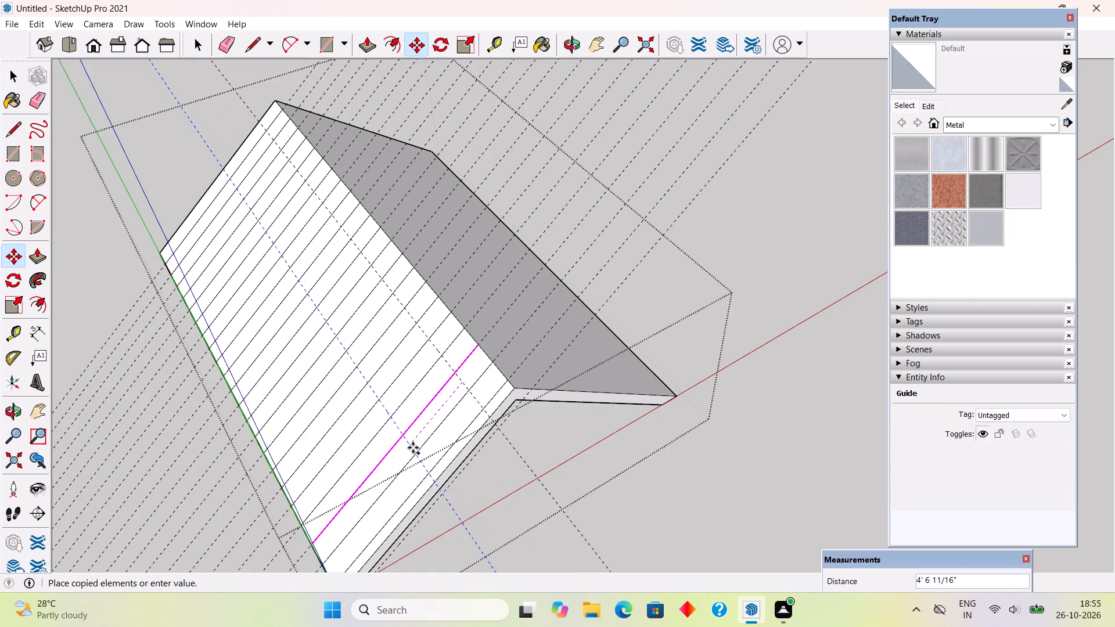
type("2'")
key("Return")
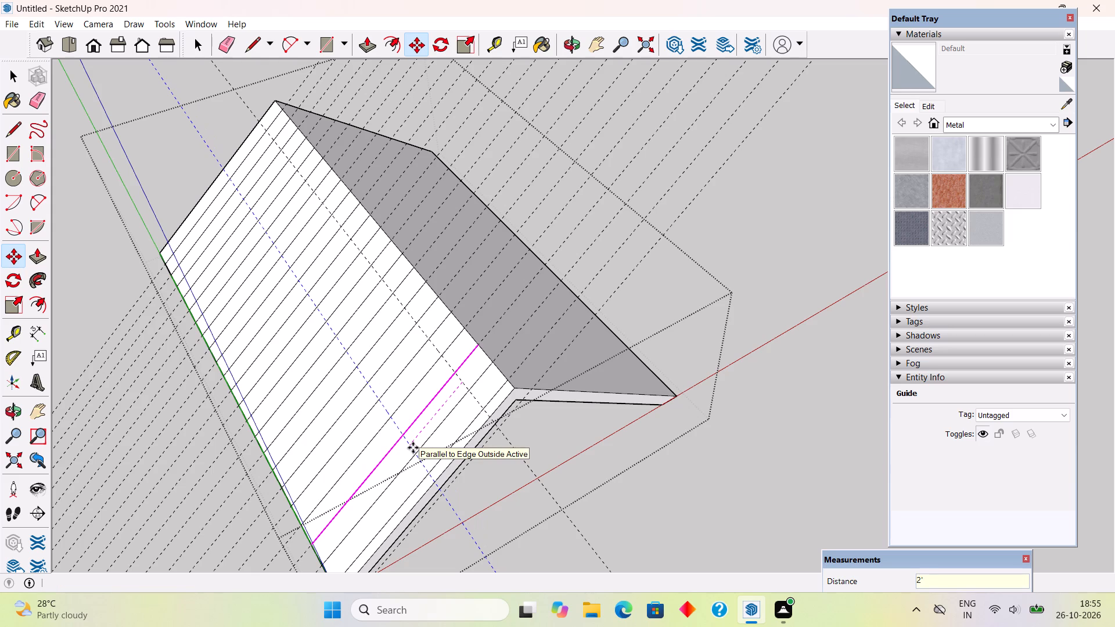
type("x10")
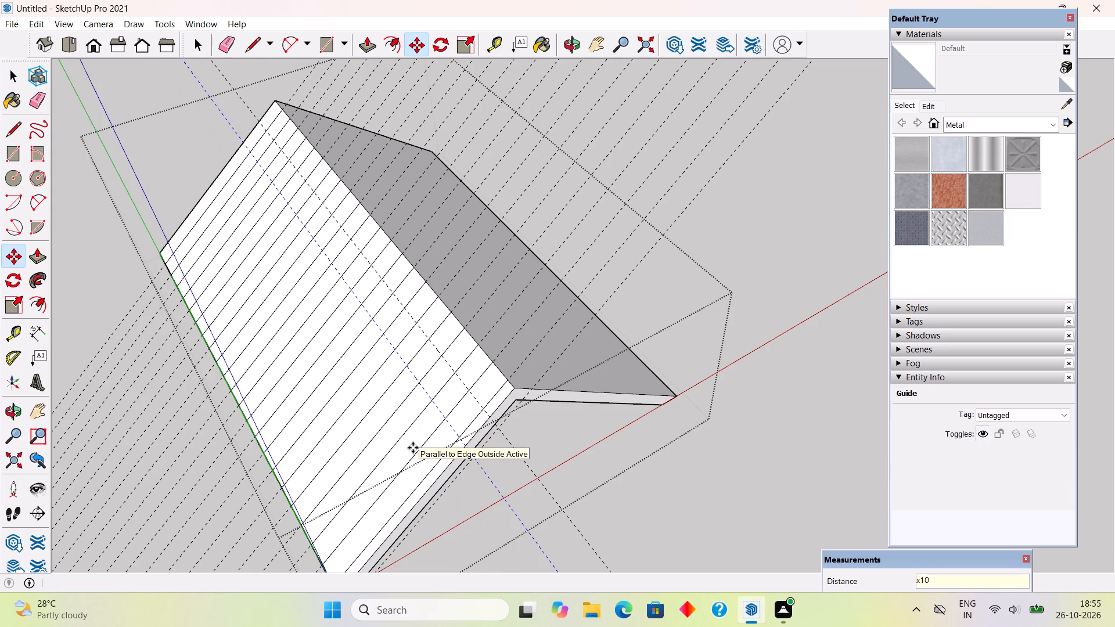
key("Return")
key("space")
Draw three lines about 33' 7 13/16" long across the origin-side slope, along the first three ridge-parallel guides below the ridge.
scroll(389, 428, "down", 3)
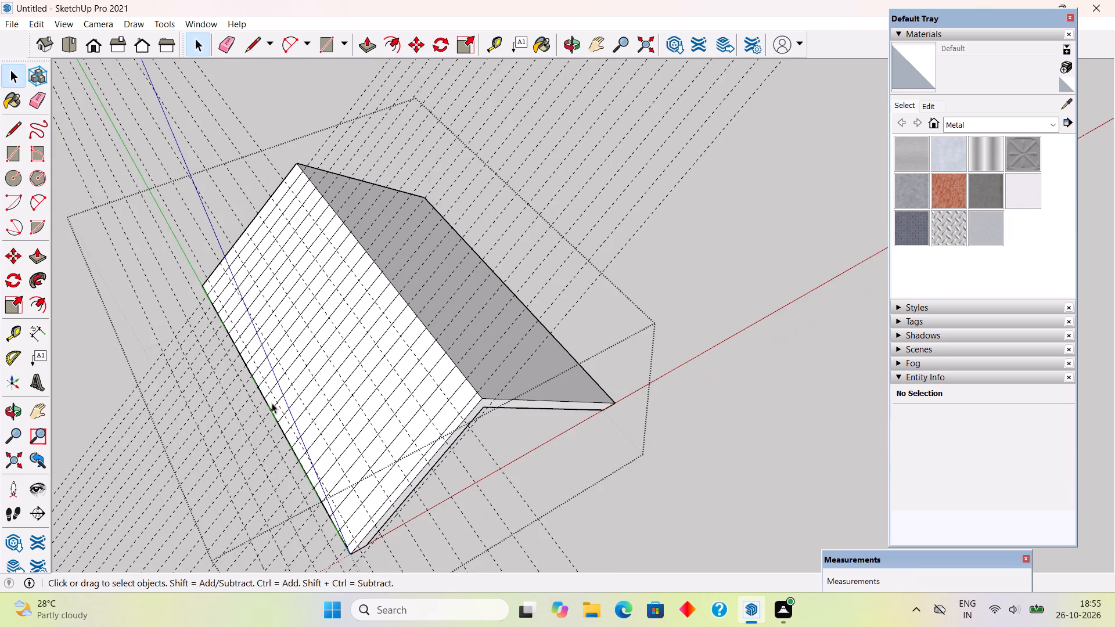
middle_click_drag(296, 412, 708, 333)
scroll(686, 320, "down", 4)
scroll(617, 265, "down", 4)
middle_click_drag(600, 309, 595, 352)
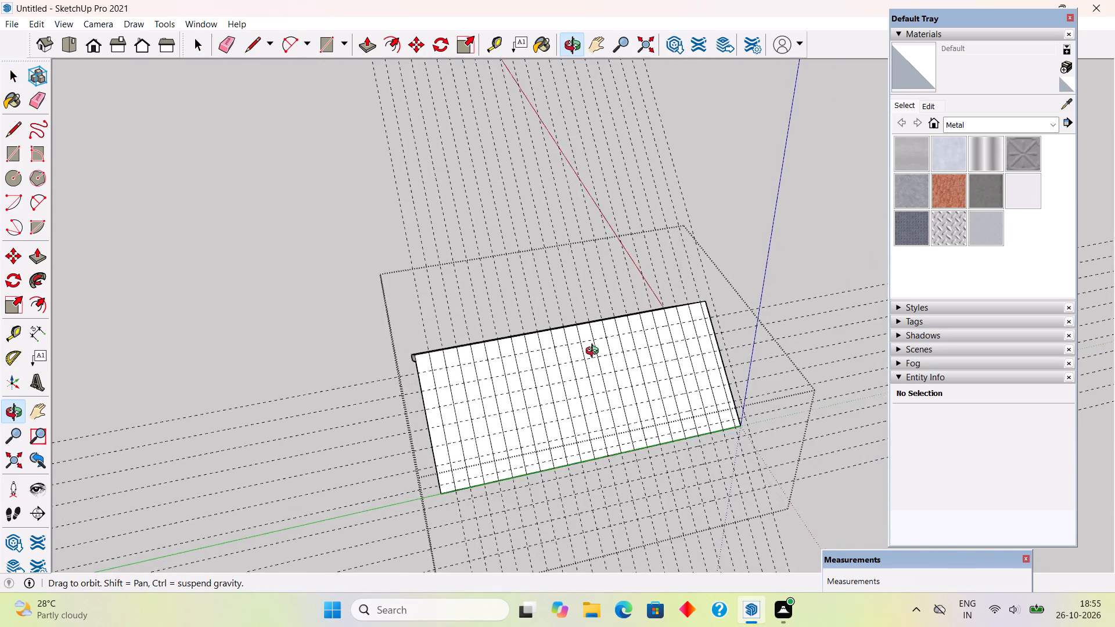
middle_click_drag(595, 352, 595, 451)
scroll(602, 486, "up", 10)
middle_click_drag(607, 496, 594, 505)
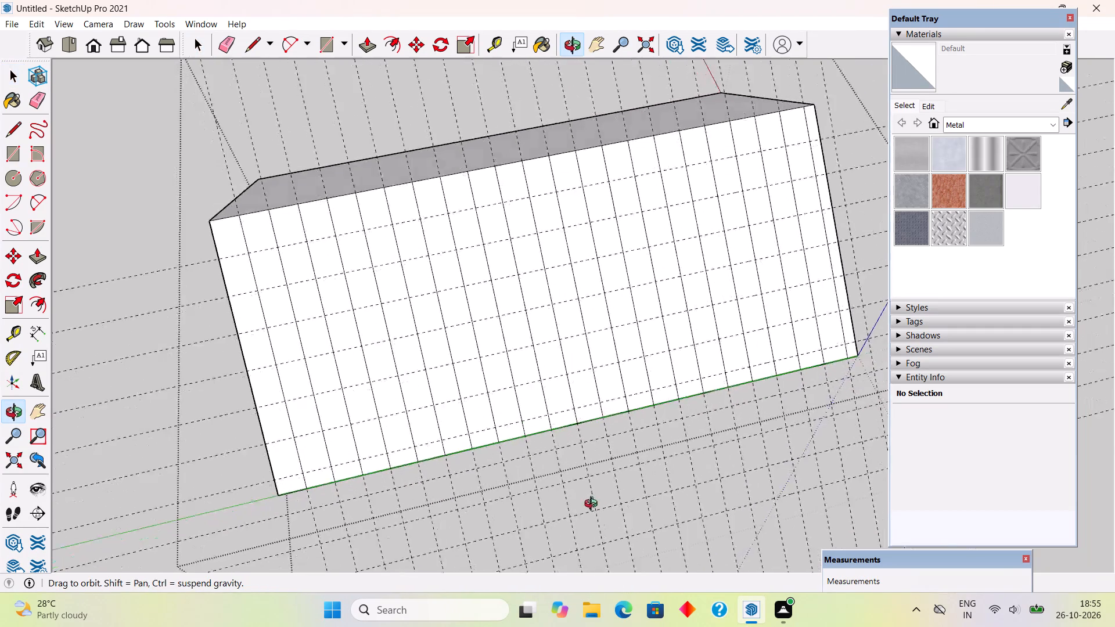
middle_click_drag(594, 505, 570, 516)
key("l")
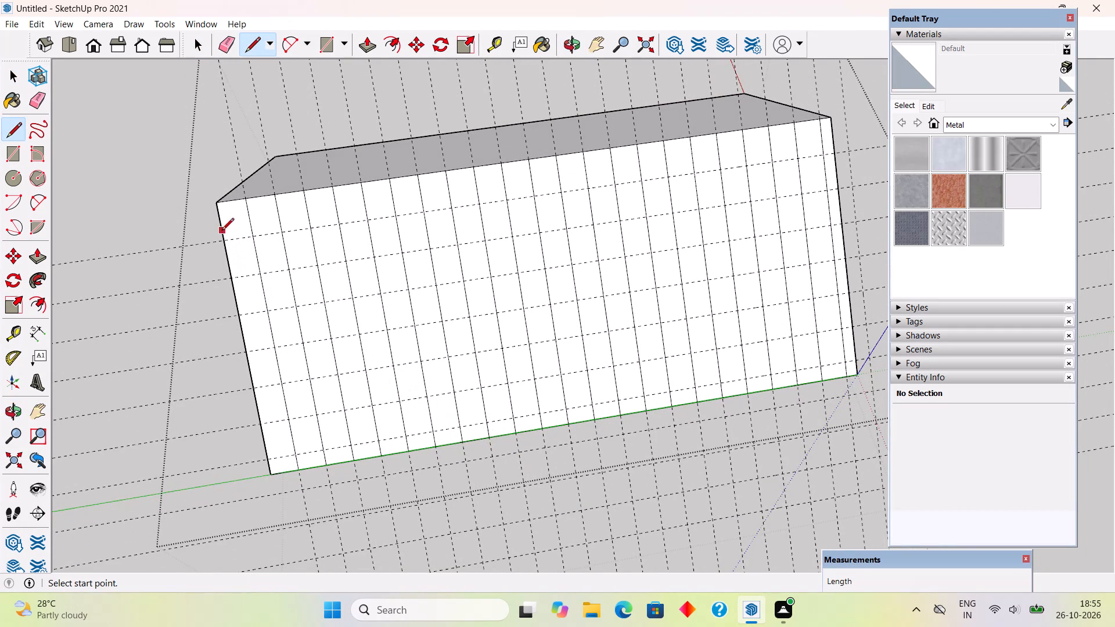
left_click(222, 244)
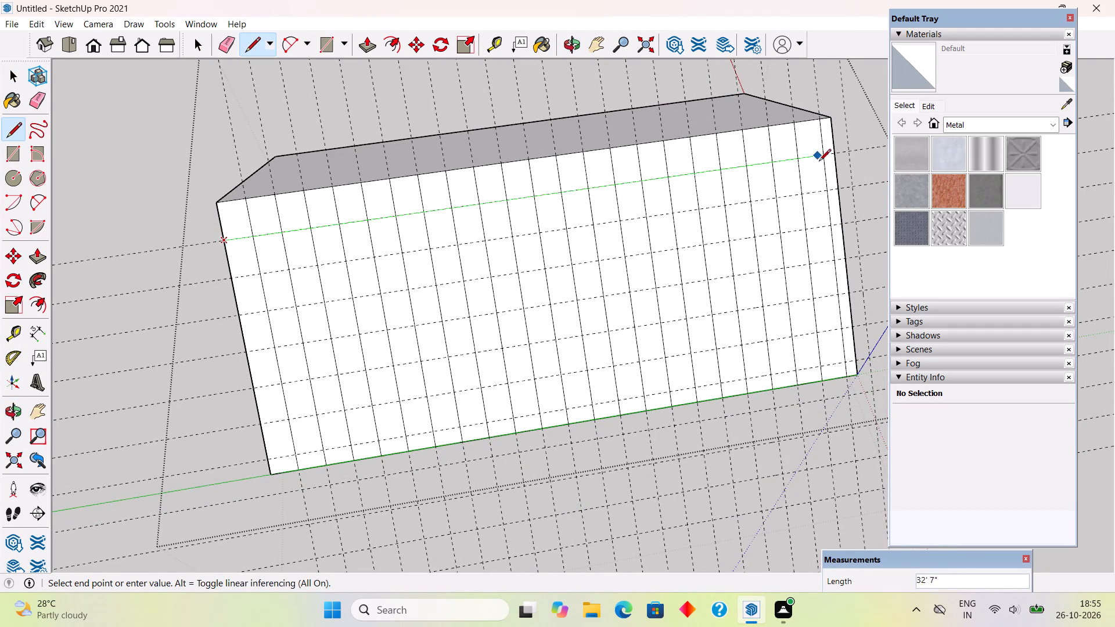
left_click(836, 158)
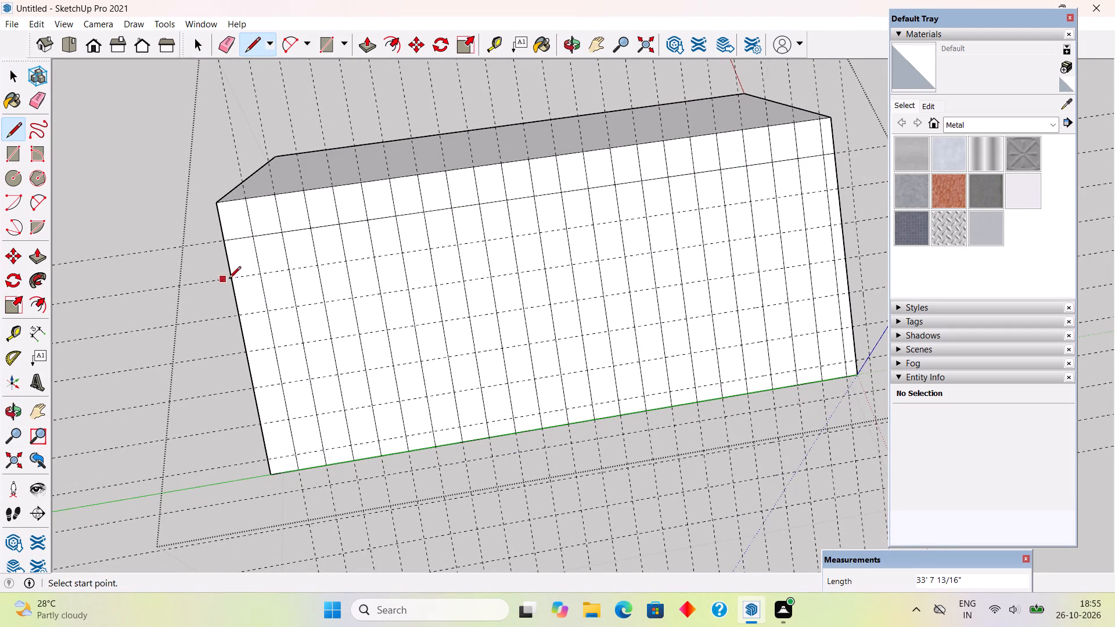
left_click(233, 278)
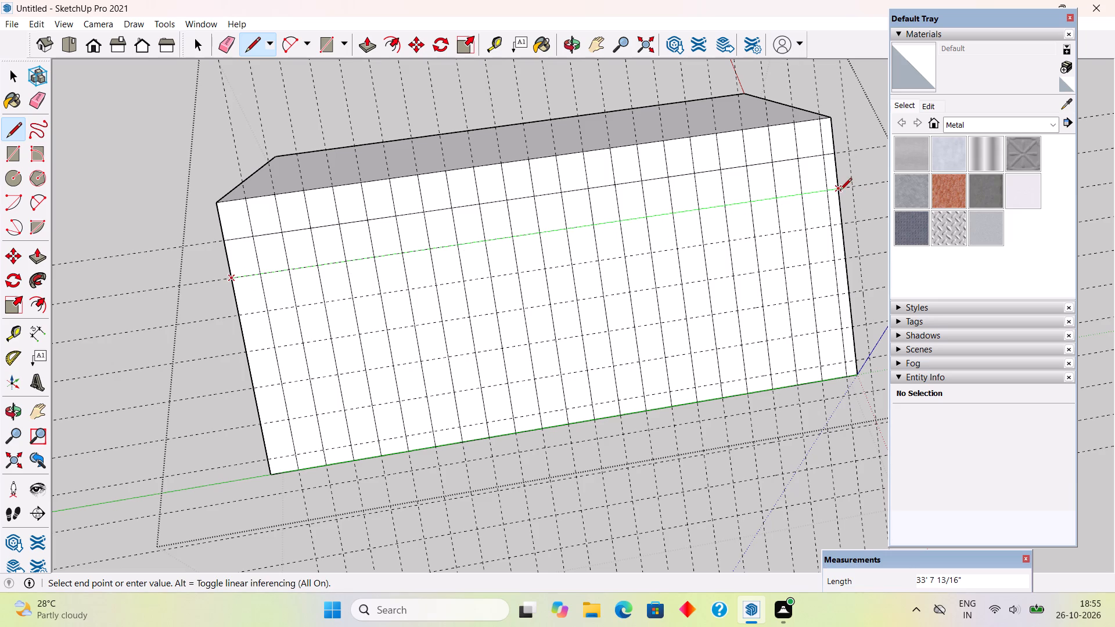
left_click(840, 191)
left_click(243, 317)
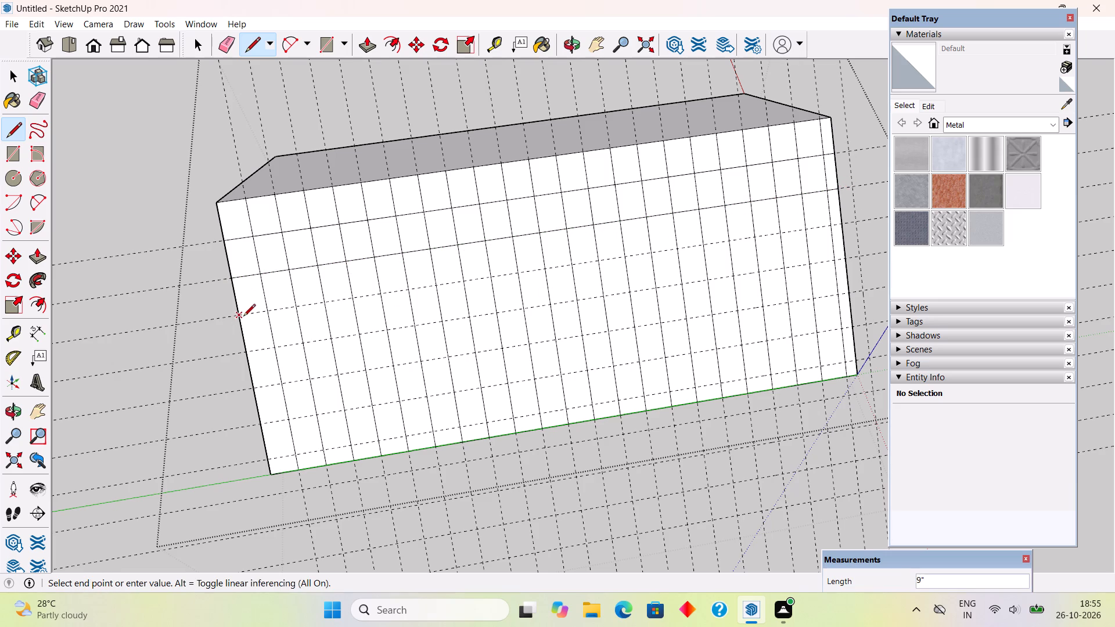
left_click(839, 226)
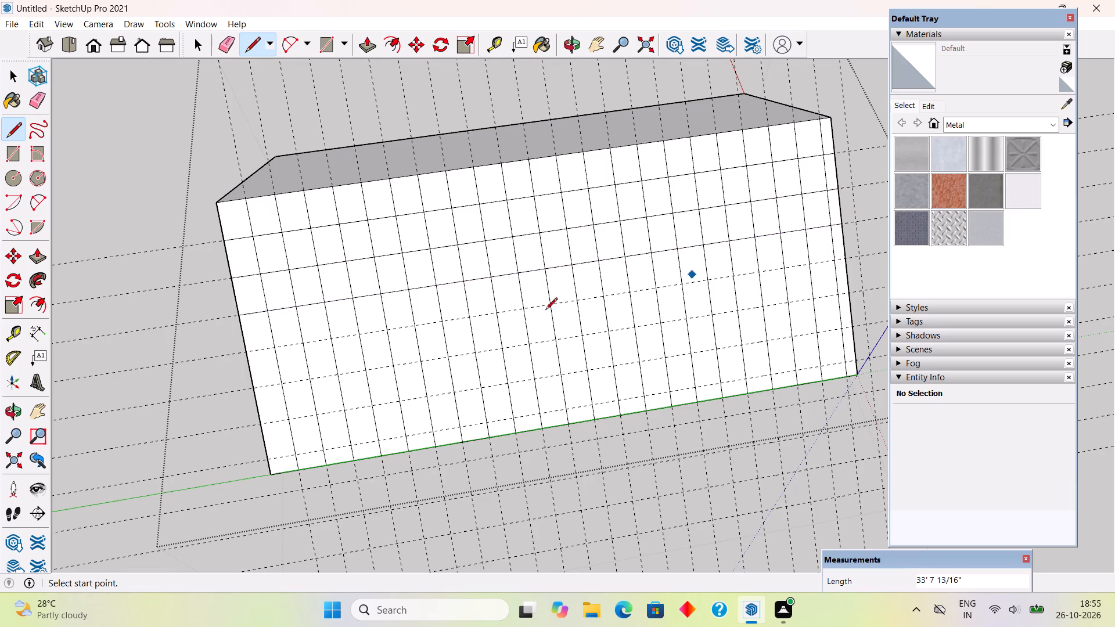
Draw lines across the slope along the fourth and fifth ridge-parallel guides and along the guide closest to the eave.
left_click(251, 354)
left_click(842, 263)
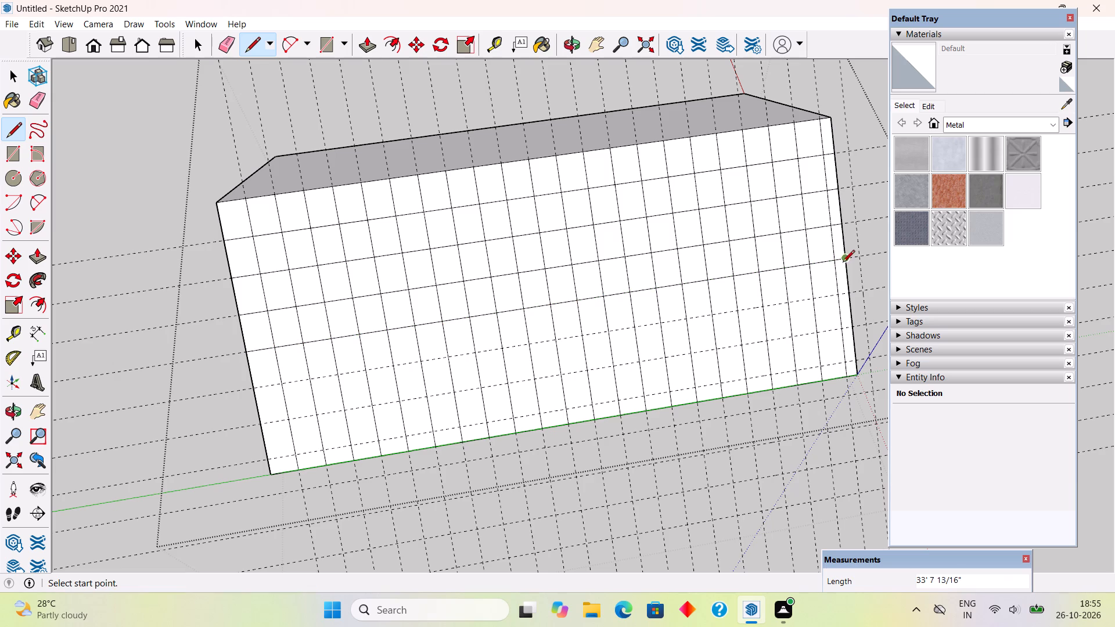
left_click(254, 391)
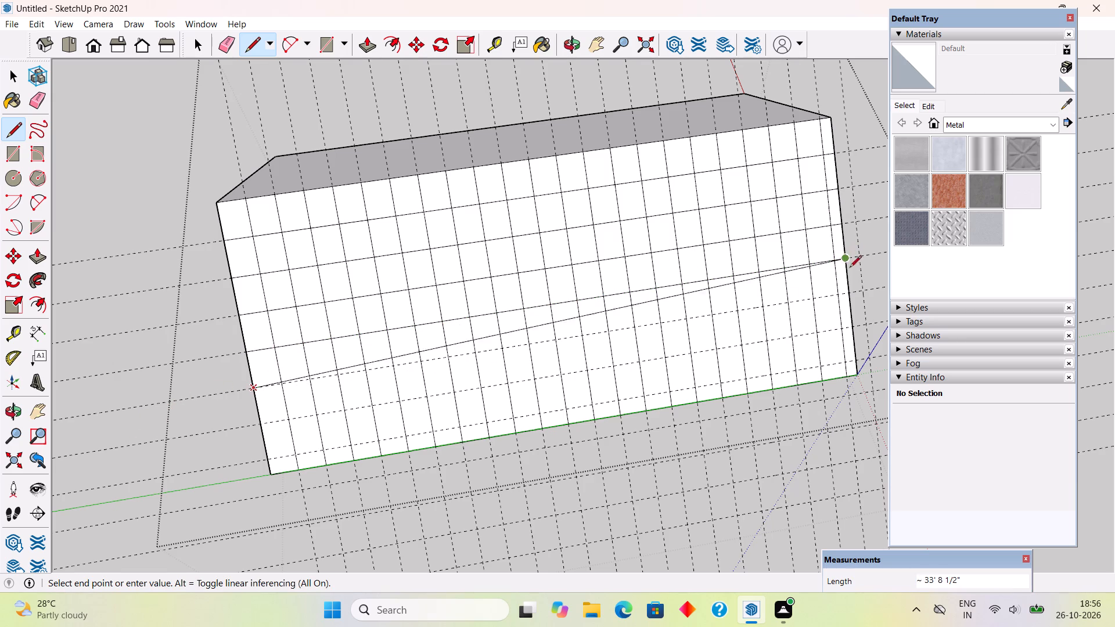
left_click(848, 297)
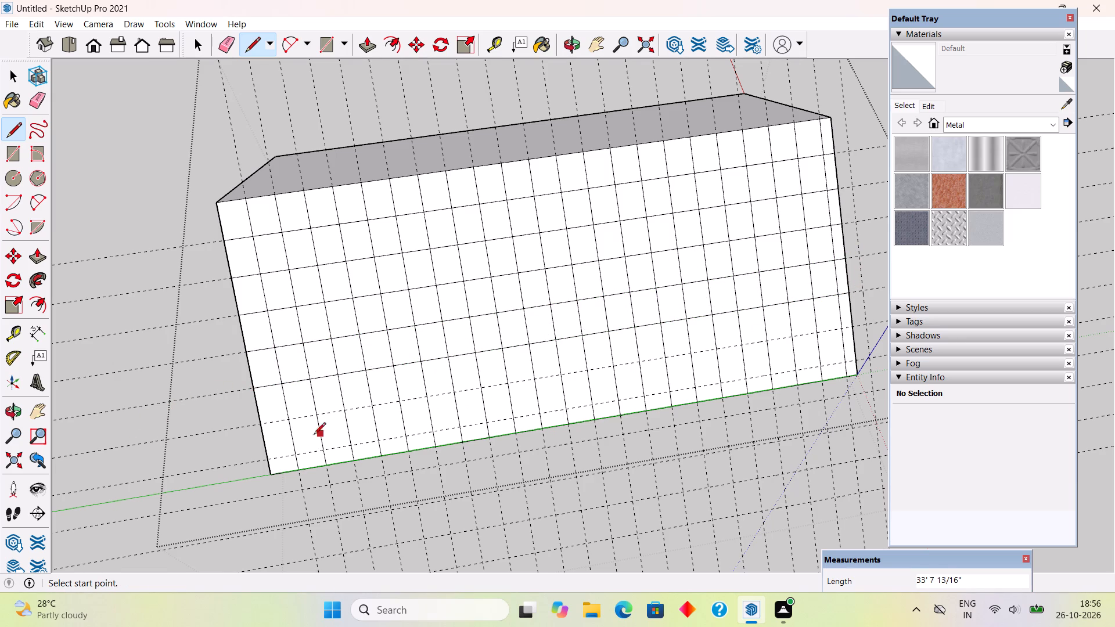
left_click(265, 463)
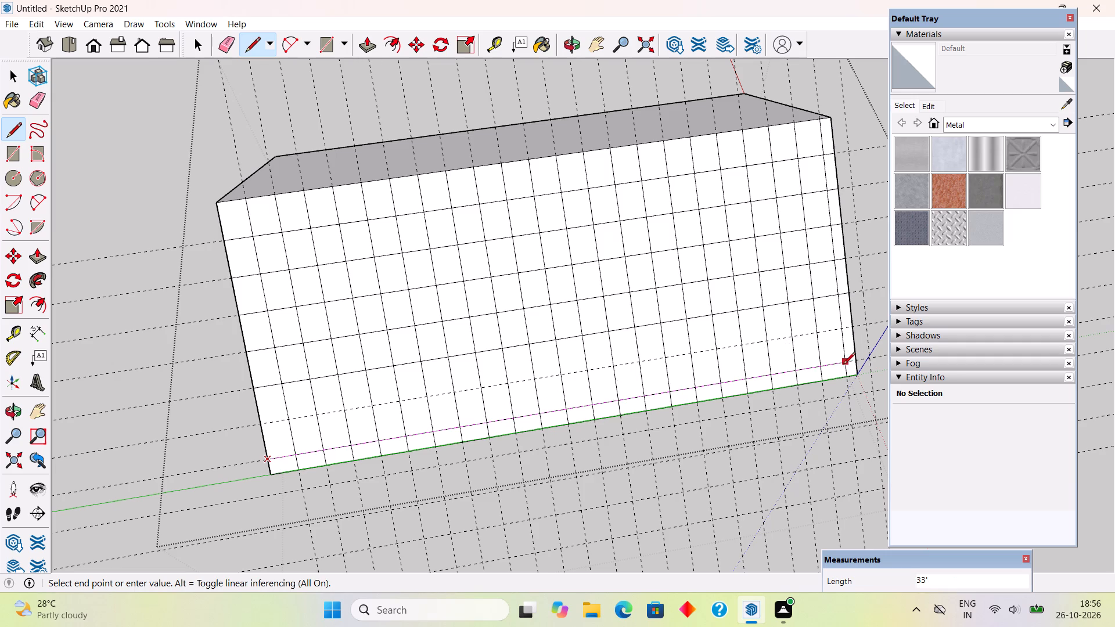
left_click(857, 361)
scroll(814, 392, "down", 5)
key("space")
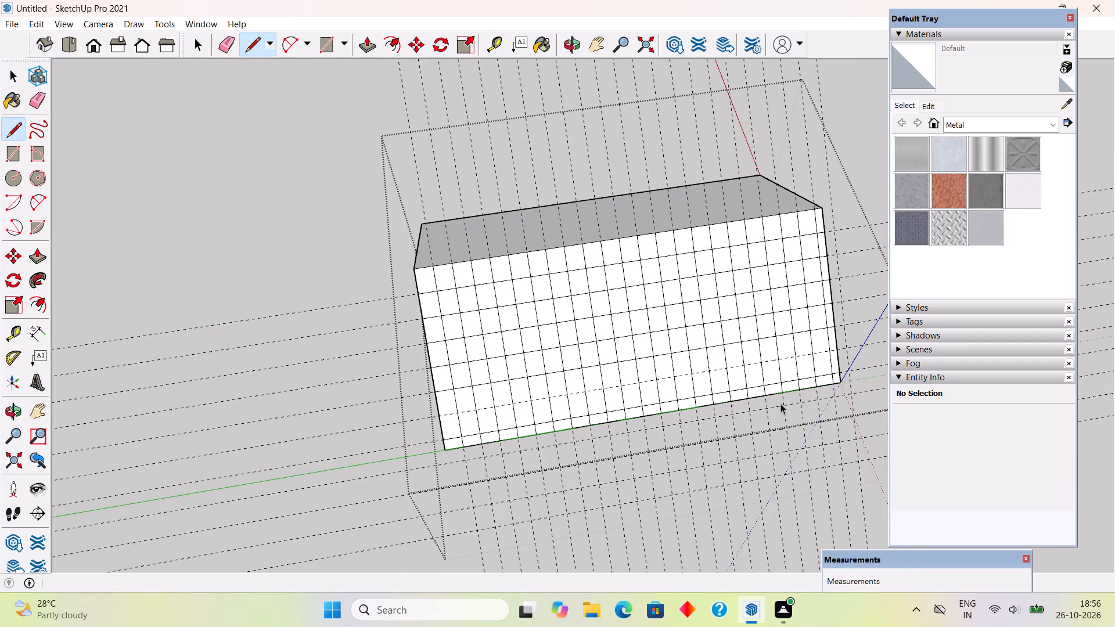
Push/Pull the ridge-side cell of the narrow strip at the origin gable end outward 0.3".
middle_click_drag(837, 415, 818, 328)
scroll(840, 292, "up", 7)
middle_click_drag(795, 344, 774, 376)
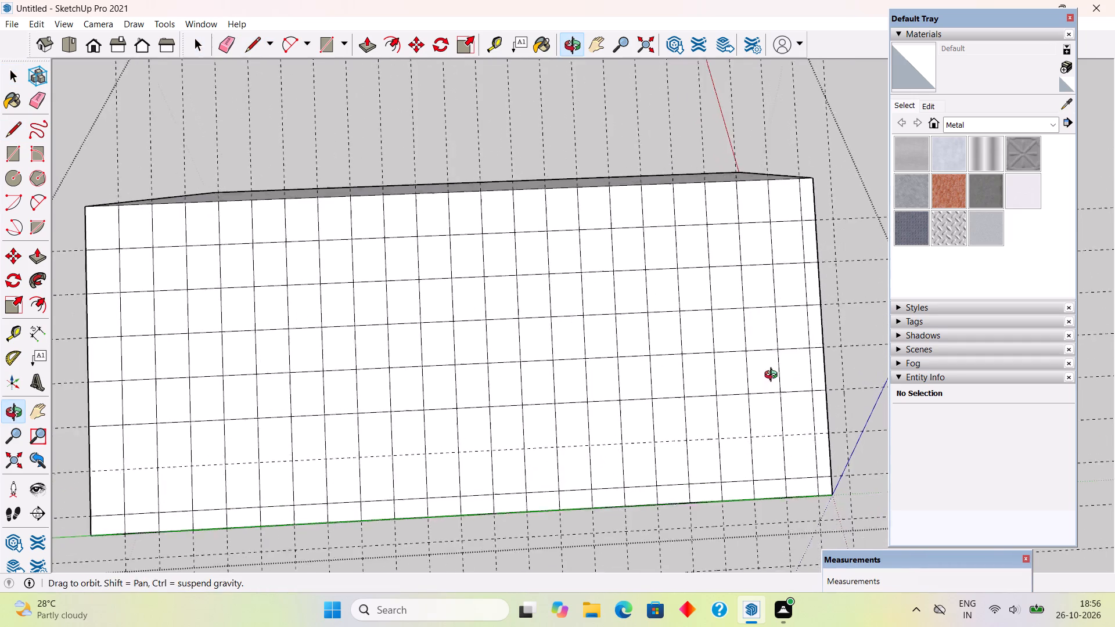
middle_click_drag(774, 376, 770, 382)
scroll(801, 206, "up", 3)
left_click(810, 203)
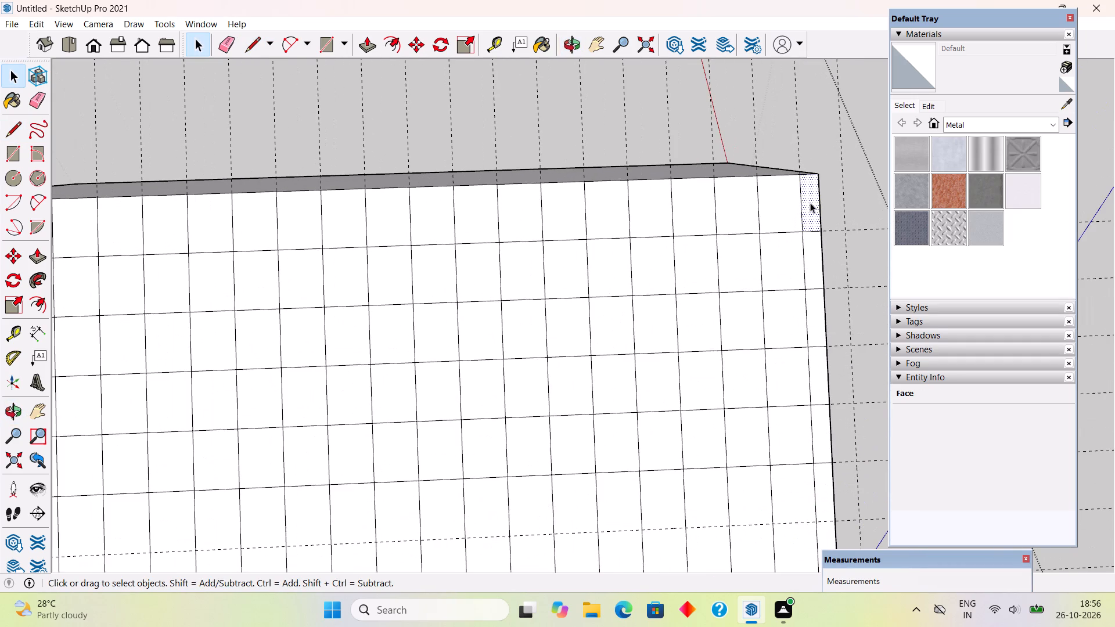
key("p")
left_click(810, 203)
type(".3\"")
key("Return")
Pull the same ridge-side cell of the narrow strip a further 0.5" outward.
middle_click_drag(818, 285, 749, 262)
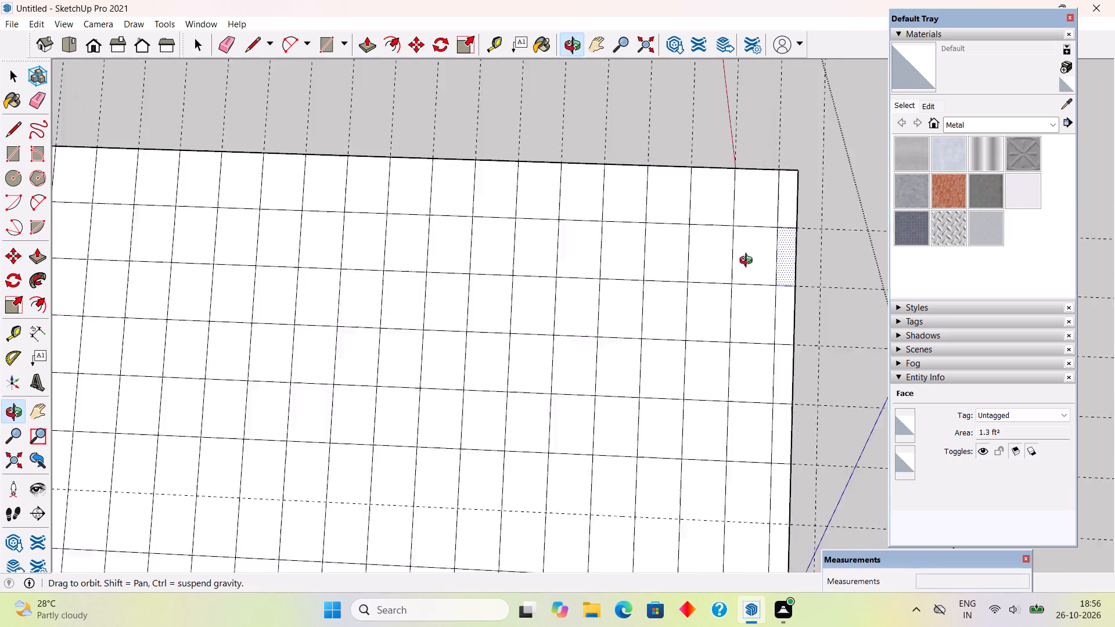
middle_click_drag(749, 262, 462, 165)
scroll(522, 296, "down", 4)
middle_click_drag(554, 325, 493, 296)
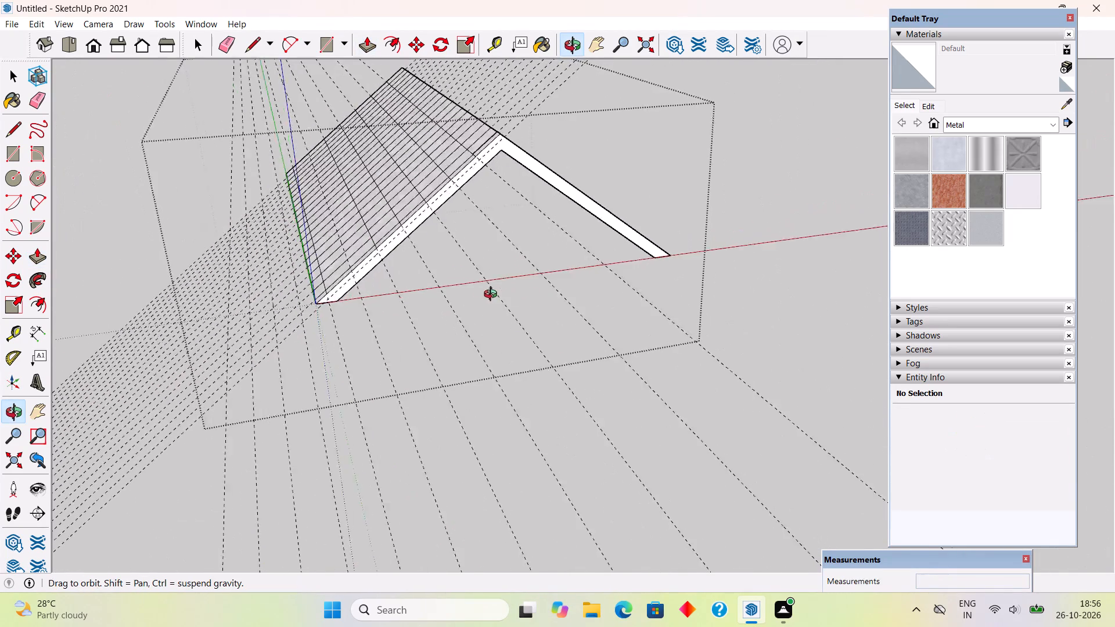
middle_click_drag(493, 296, 474, 281)
scroll(497, 99, "up", 9)
middle_click_drag(480, 245, 487, 265)
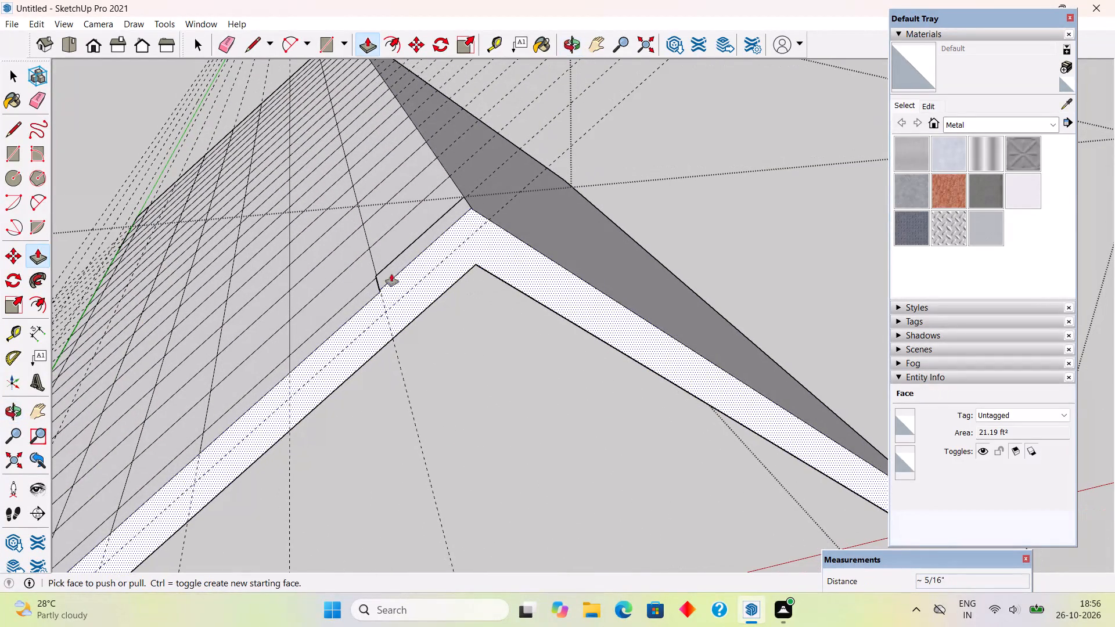
left_click(399, 259)
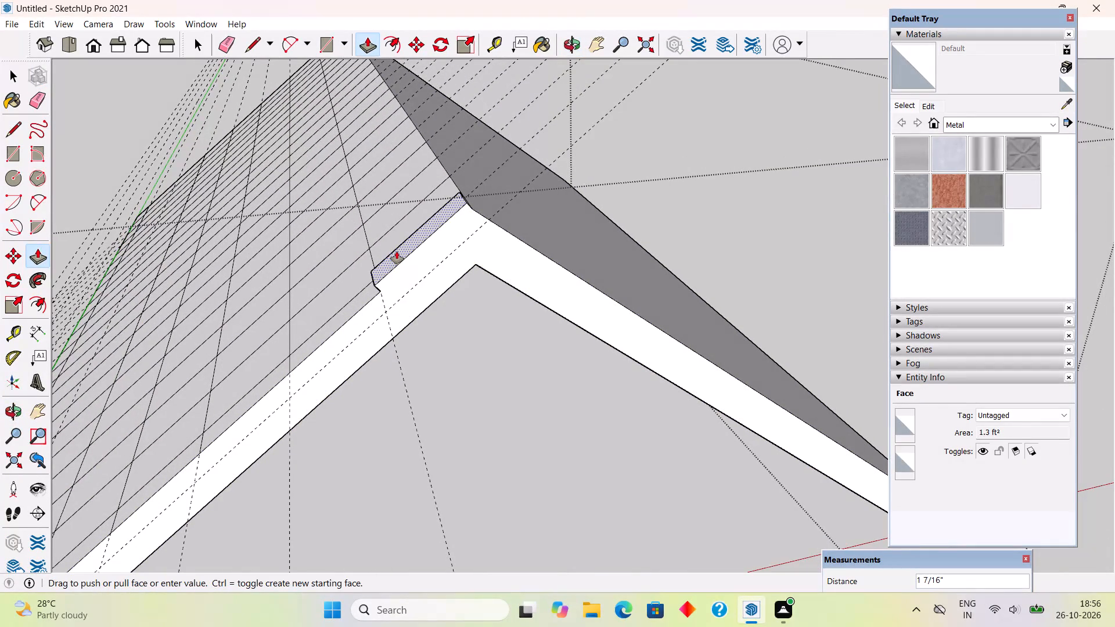
type(".5\"")
key("Return")
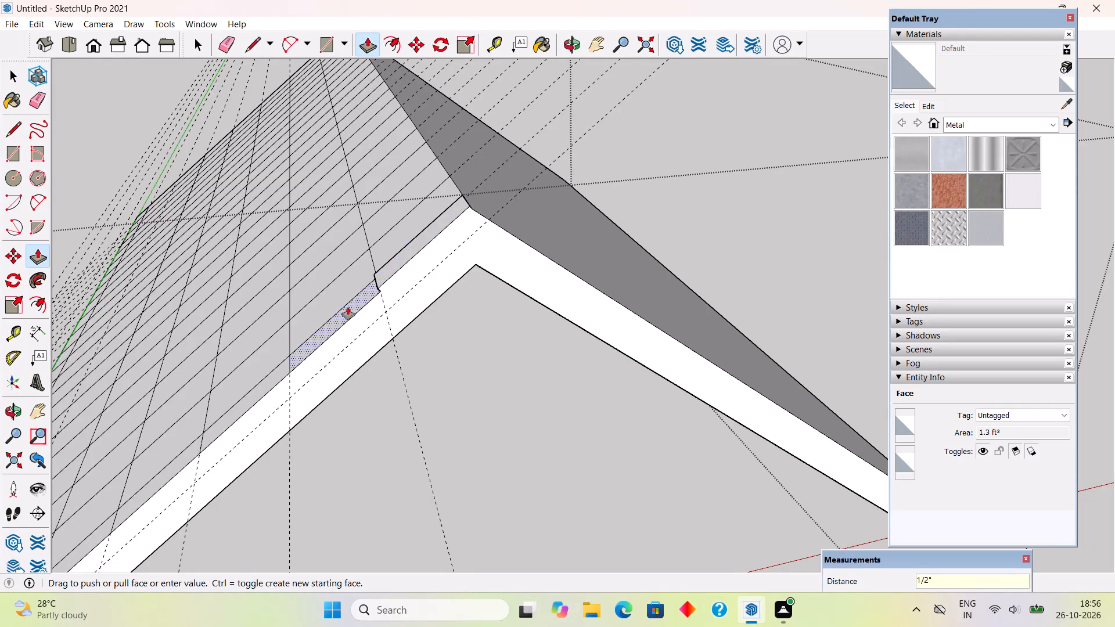
Pull the third and fifth cells of the narrow strip out about 13/16" to match the raised ridge-side cell.
left_click(274, 373)
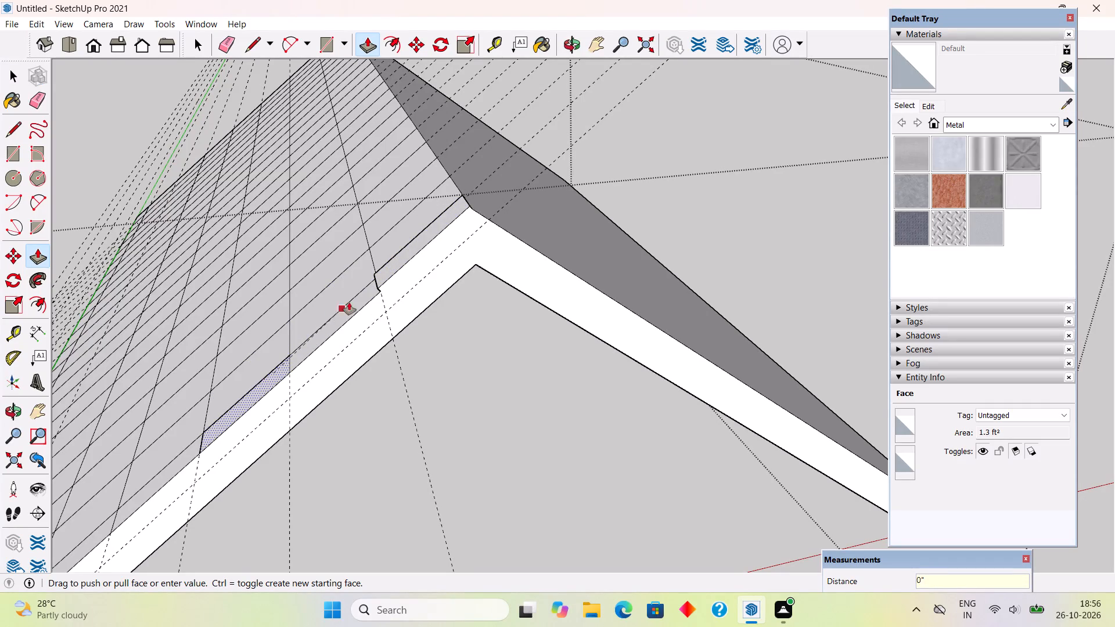
left_click(390, 276)
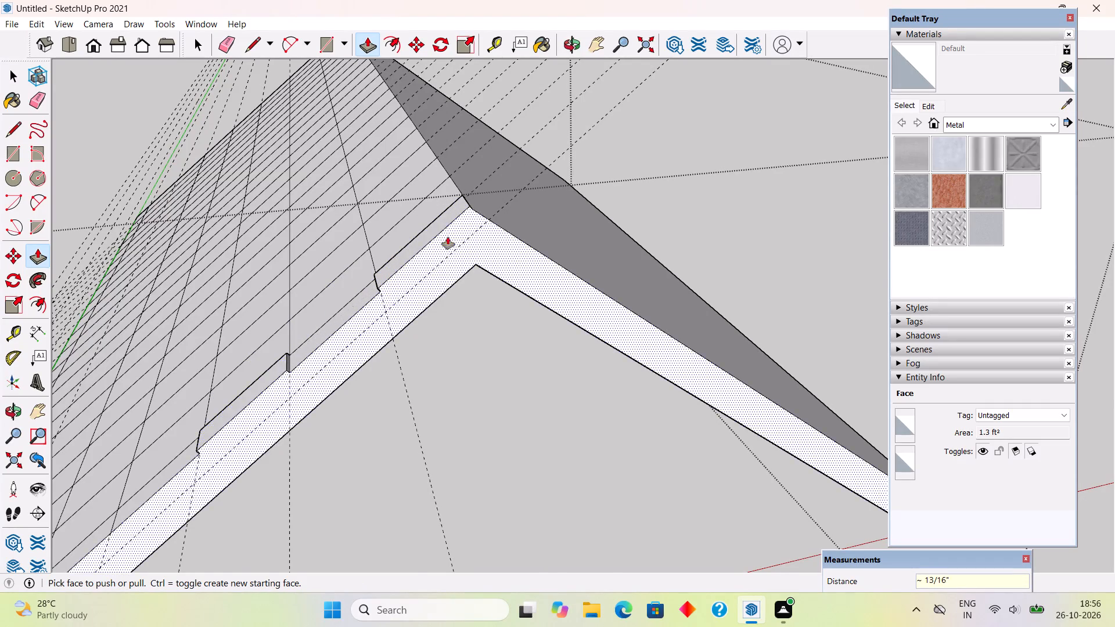
scroll(457, 232, "down", 12)
scroll(378, 376, "up", 7)
middle_click_drag(383, 363, 577, 463)
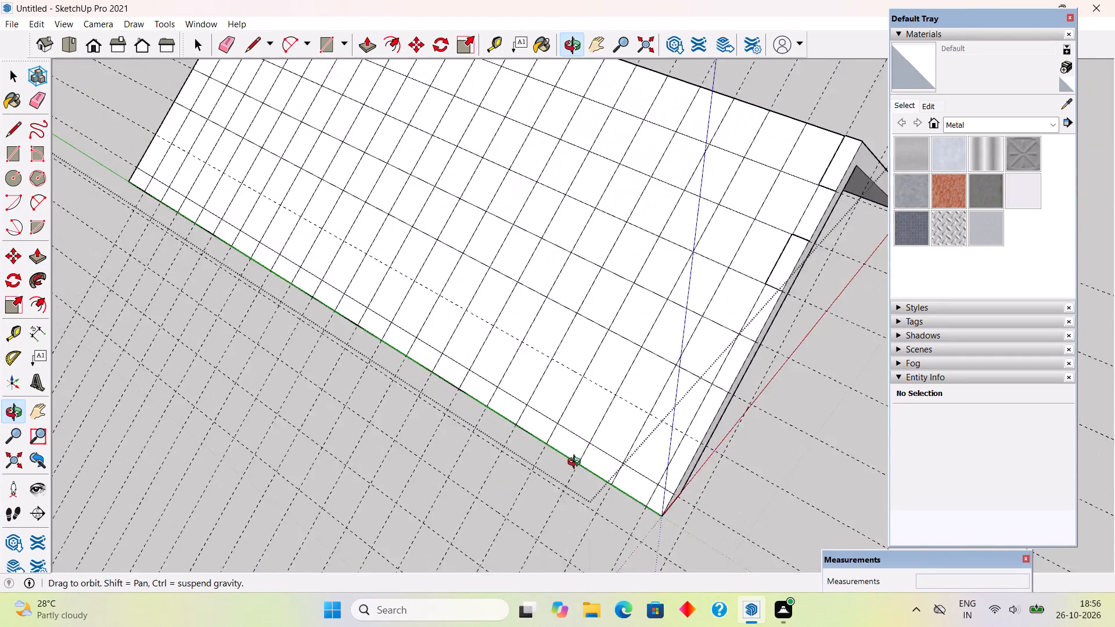
middle_click_drag(577, 463, 551, 453)
double_click(708, 337)
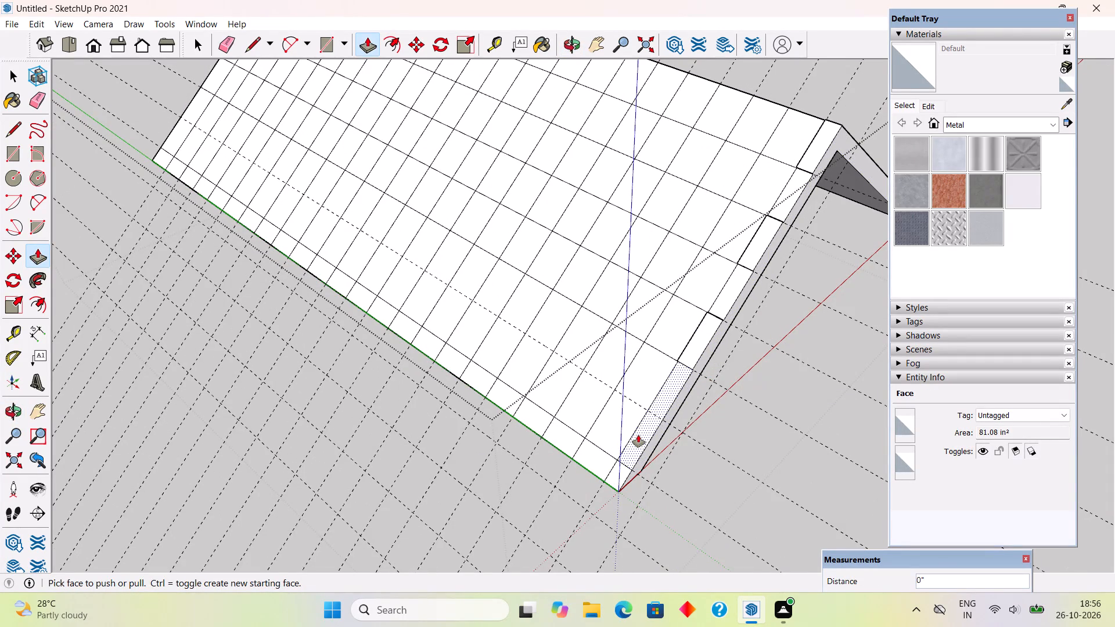
Draw the missing sixth row line, about 33' 7 13/16" long, across the slope along its remaining guide.
key("l")
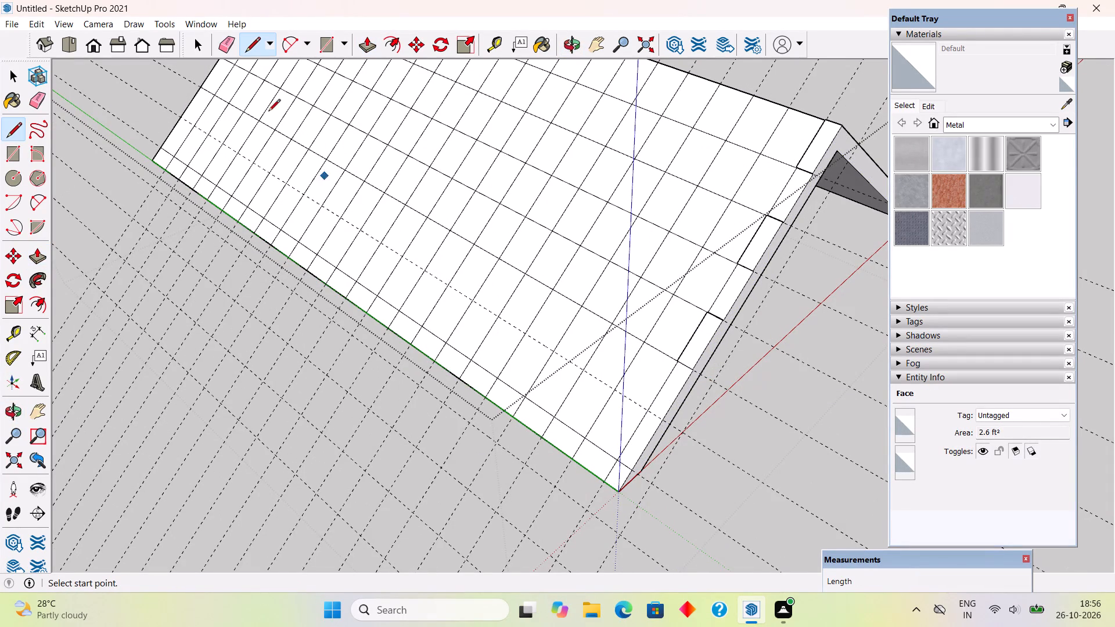
left_click(179, 117)
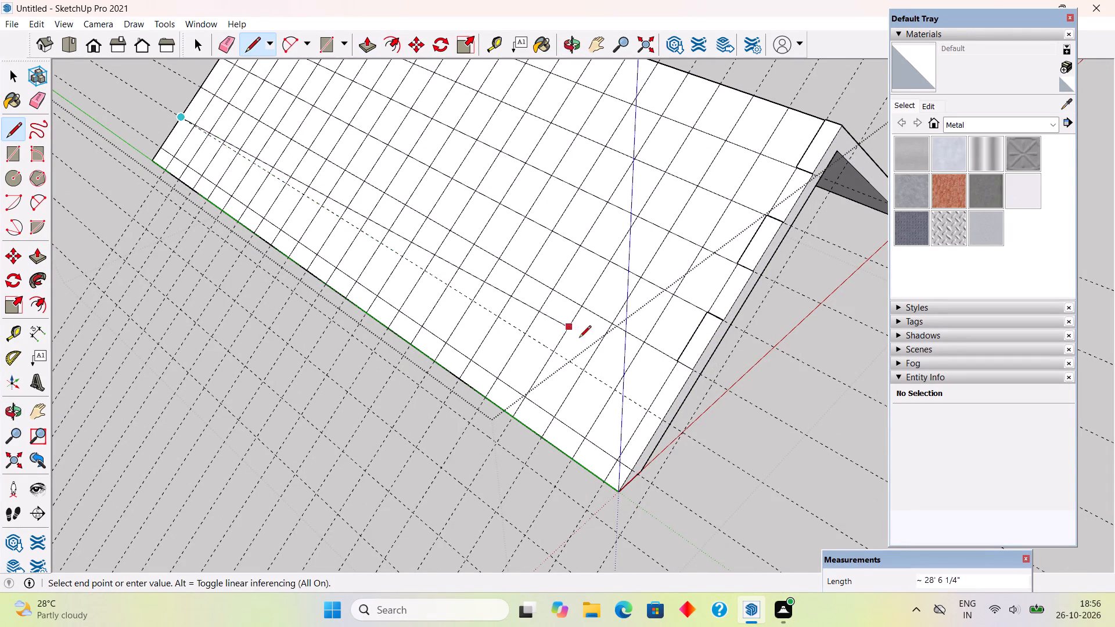
left_click(662, 419)
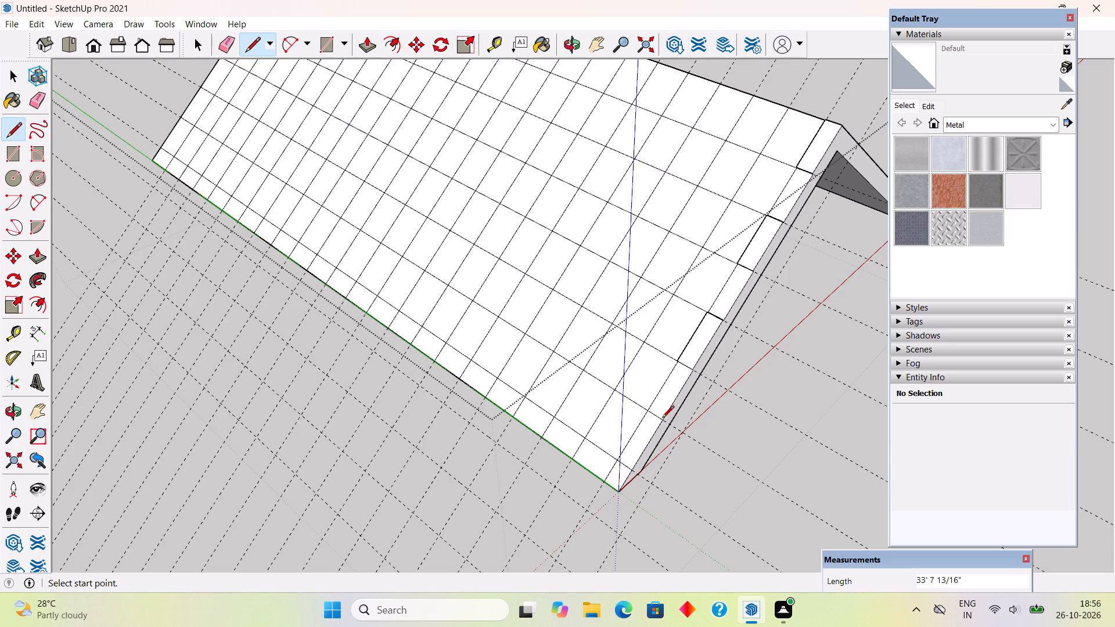
key("space")
Pull the seventh cell of the narrow strip out about 13/16", level with the raised cells above it.
key("p")
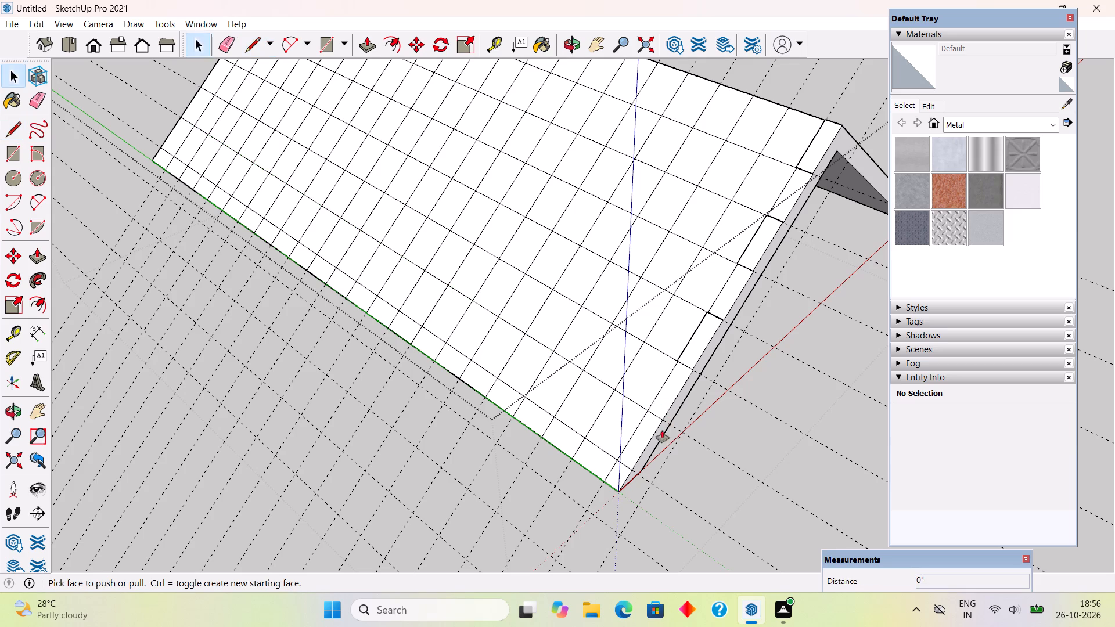
left_click(640, 438)
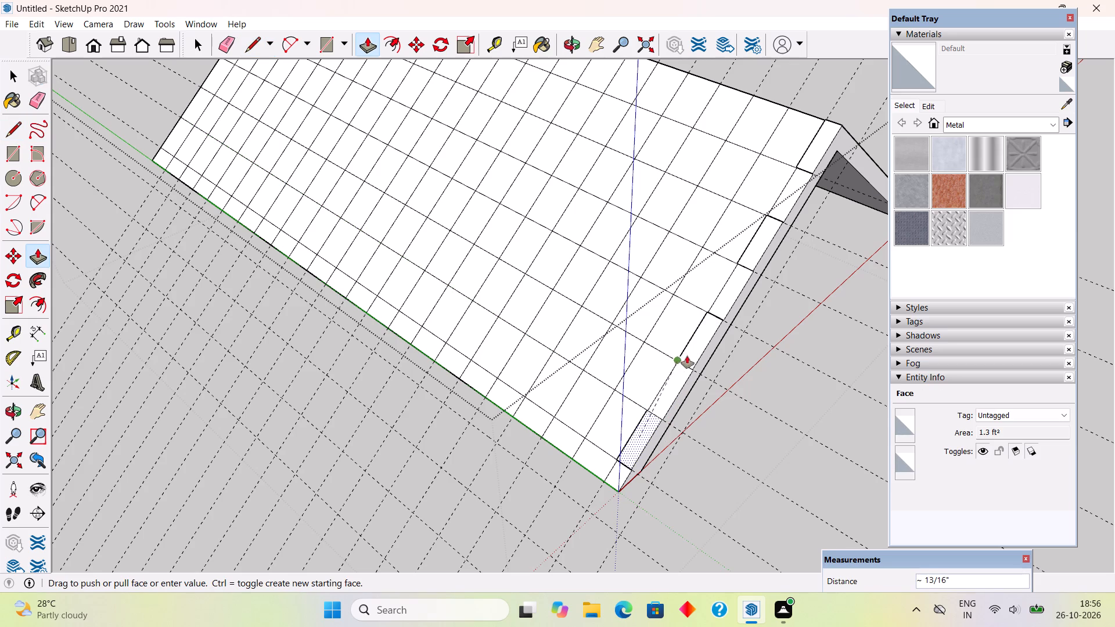
left_click(690, 352)
key("space")
Pull the second, fourth, sixth and eighth cells from the ridge in the column beside the narrow strip out 0.8".
middle_click_drag(657, 405, 412, 264)
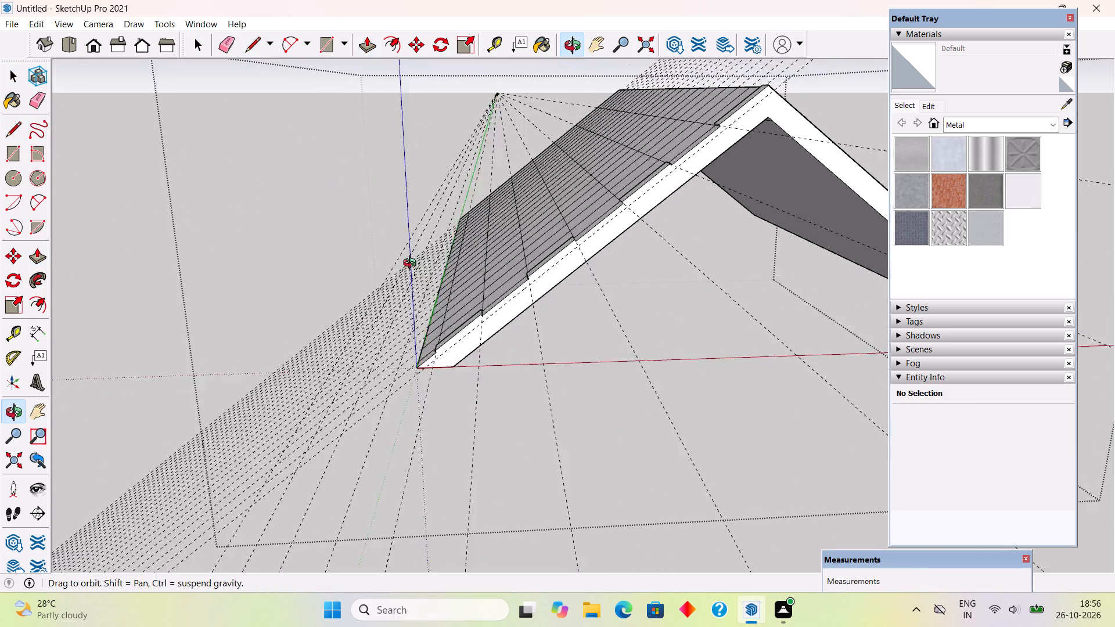
middle_click_drag(412, 264, 845, 404)
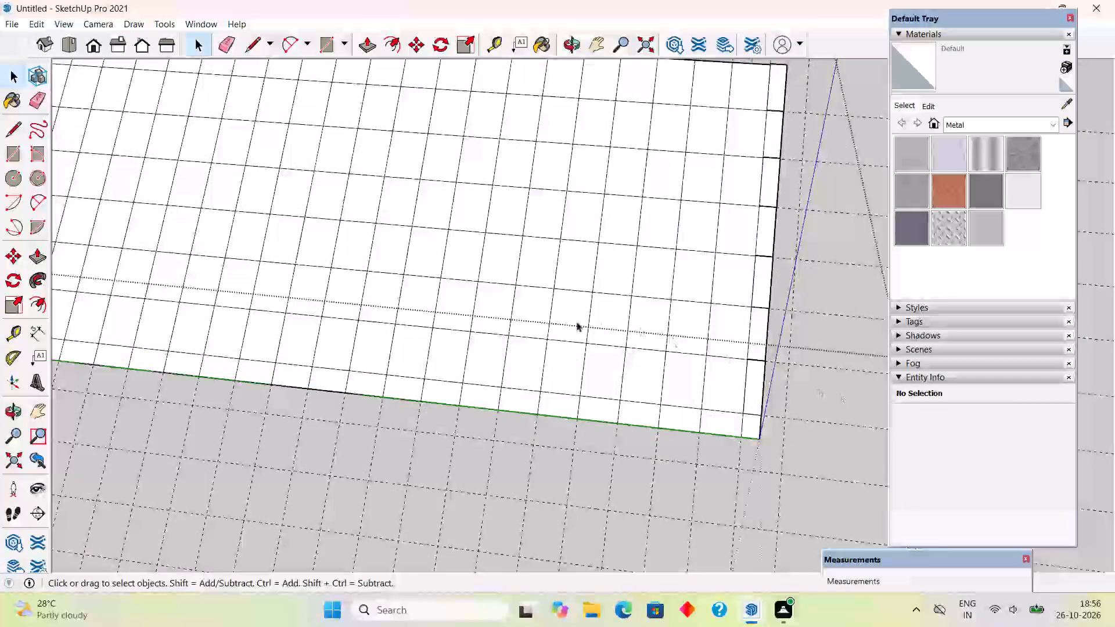
scroll(563, 326, "down", 4)
middle_click_drag(589, 388, 661, 443)
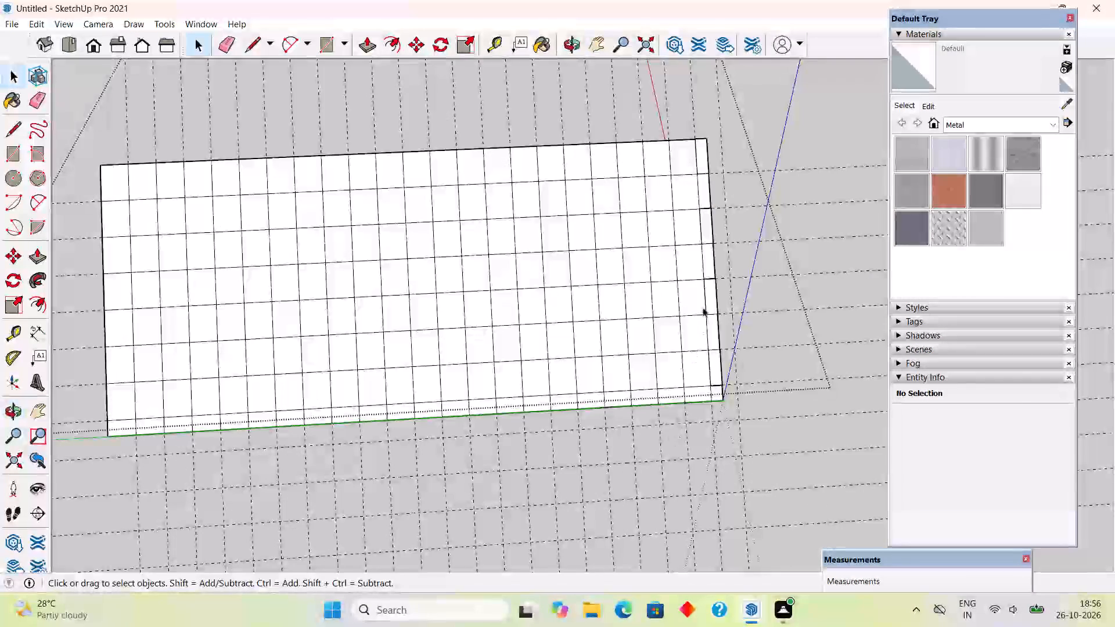
middle_click_drag(703, 307, 725, 426)
scroll(676, 199, "up", 3)
left_click(692, 161)
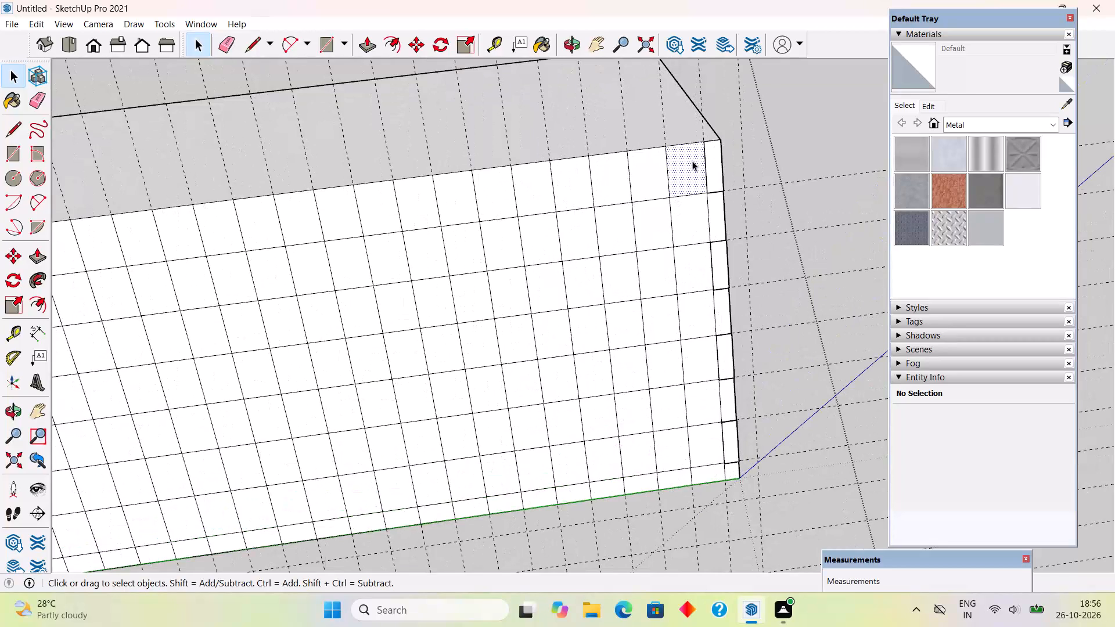
middle_click_drag(647, 224, 287, 174)
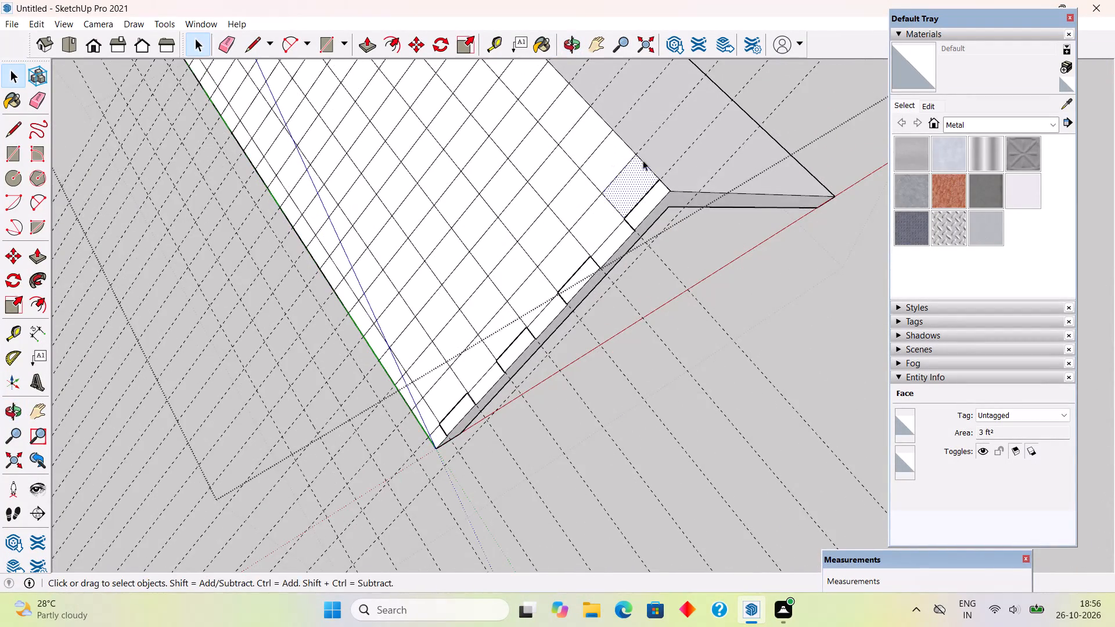
middle_click_drag(640, 190, 849, 223)
scroll(458, 277, "down", 8)
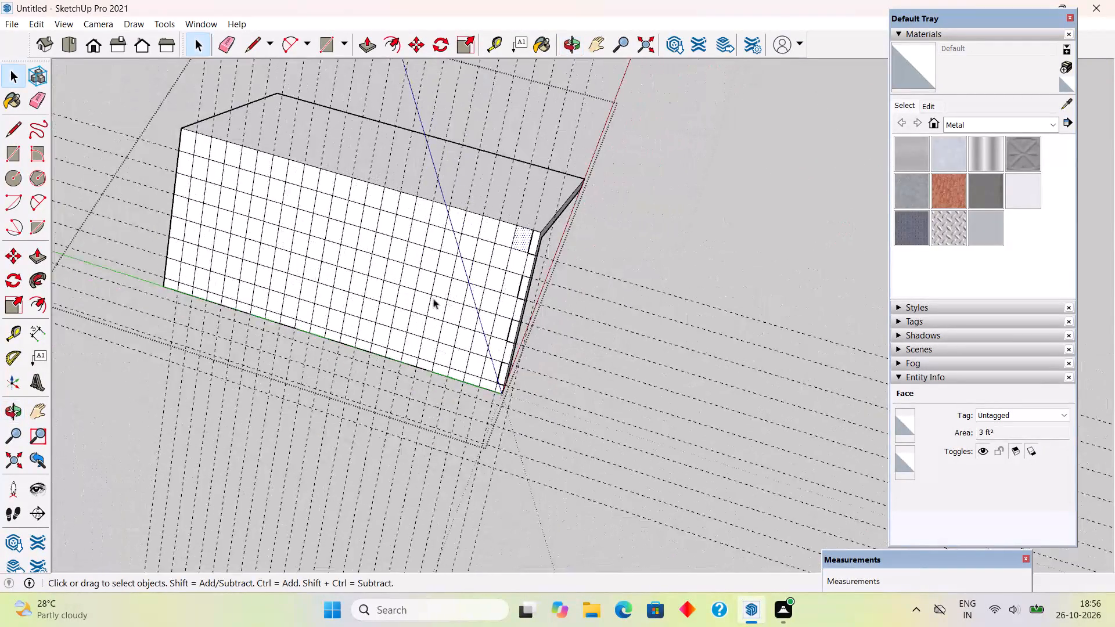
middle_click_drag(433, 313, 682, 267)
scroll(527, 298, "up", 4)
left_click(515, 292)
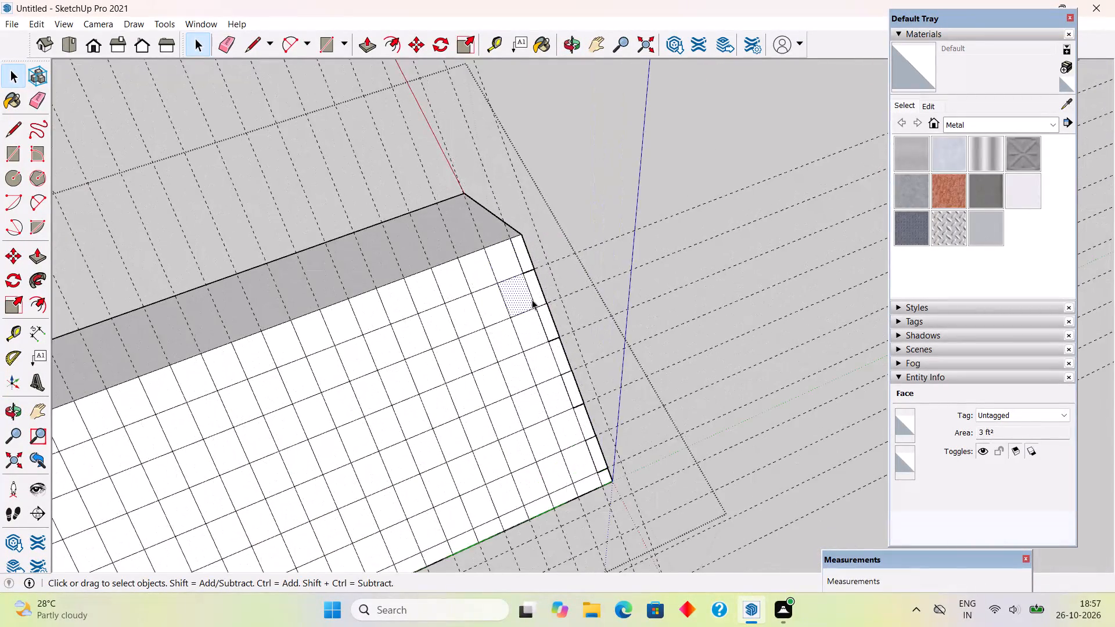
scroll(533, 300, "up", 2)
key("p")
left_click(520, 297)
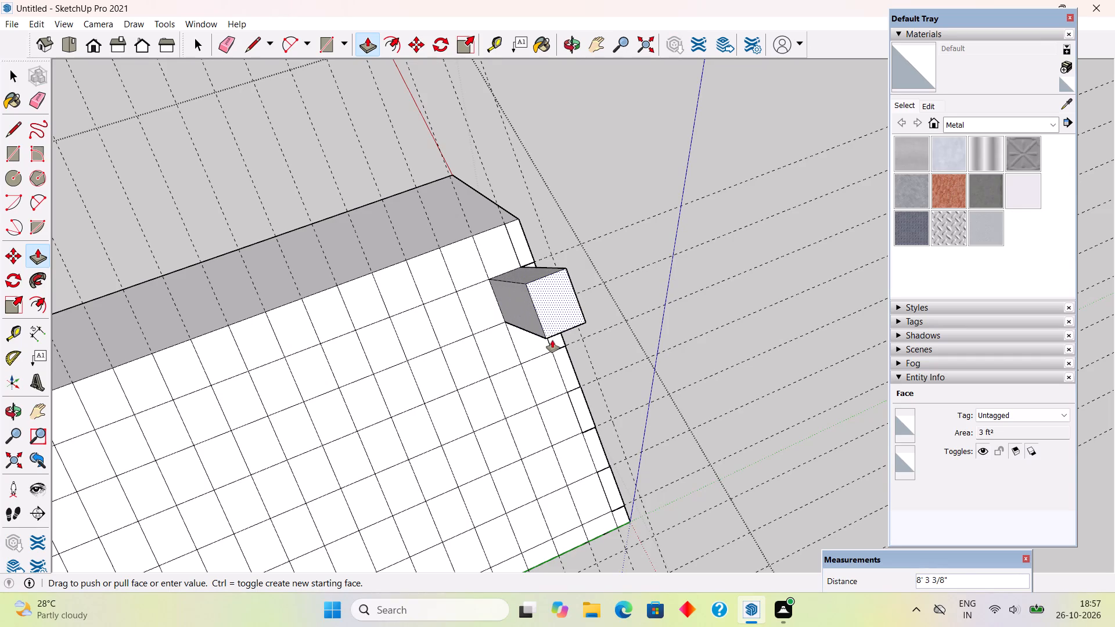
type(".8\"")
key("Return")
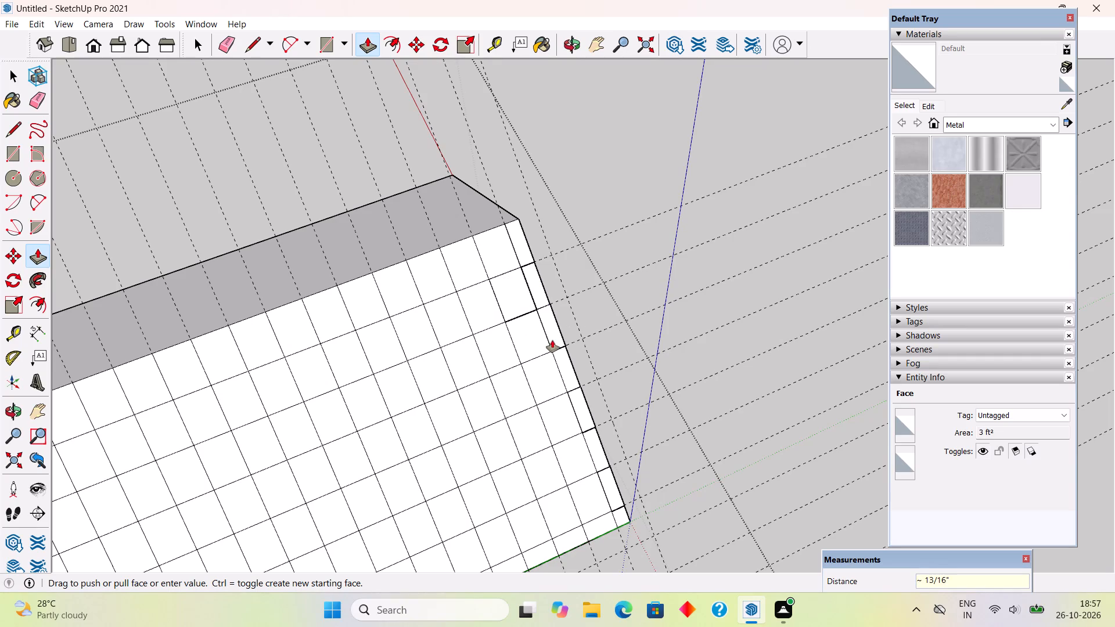
double_click(535, 364)
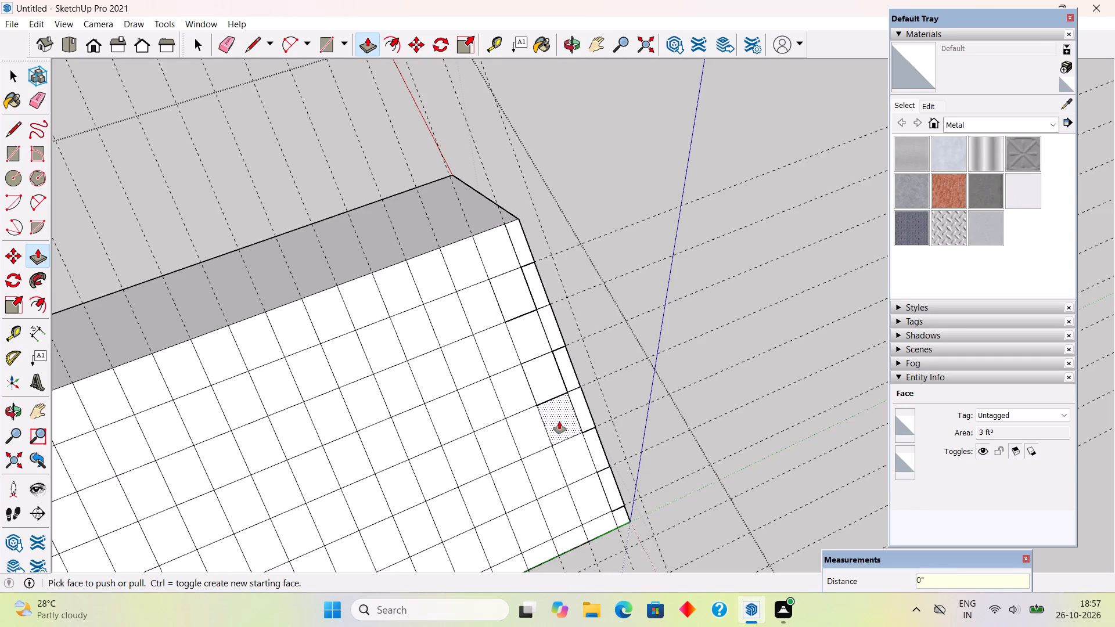
double_click(570, 448)
double_click(599, 524)
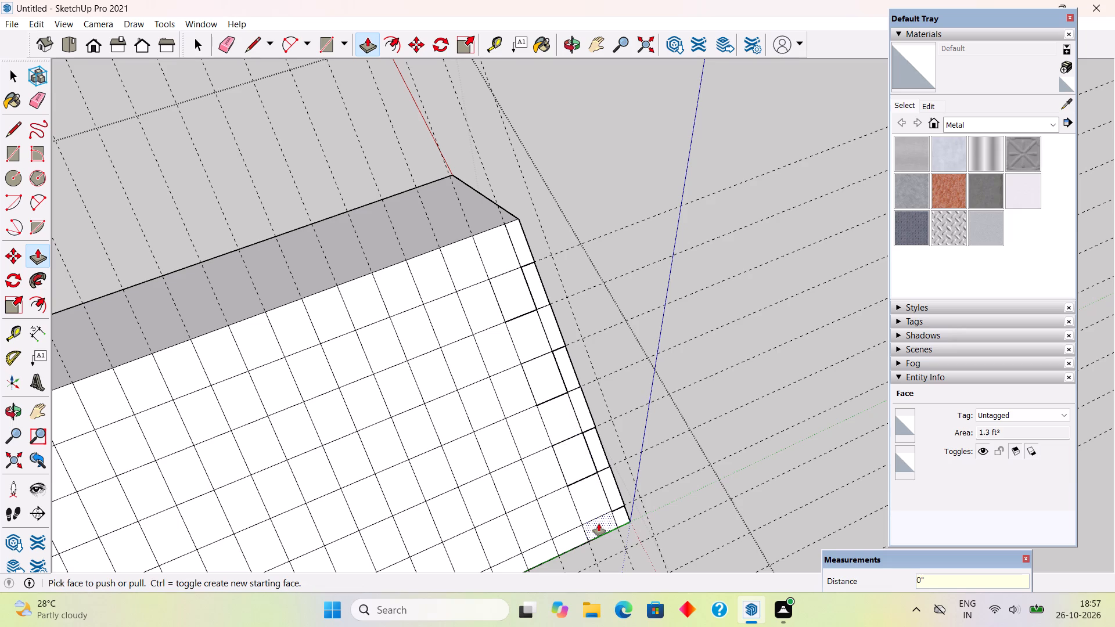
Raise the odd-row cells of the second full-width column and the even-row cells of the third by the same 0.8".
double_click(457, 276)
double_click(491, 363)
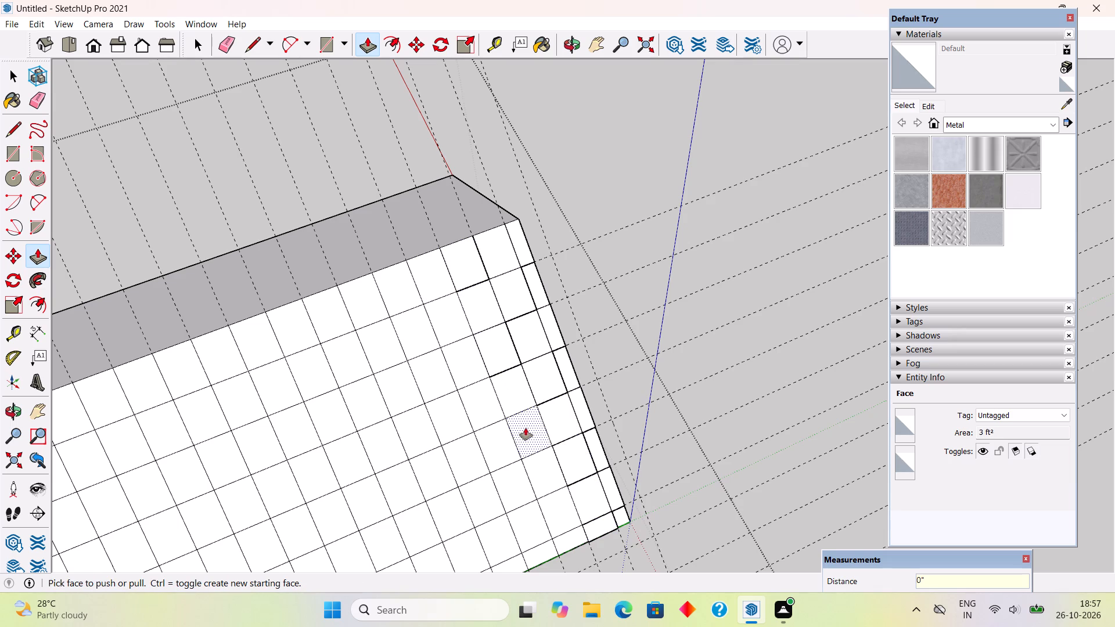
double_click(526, 428)
double_click(568, 517)
left_click(436, 319)
left_click(436, 319)
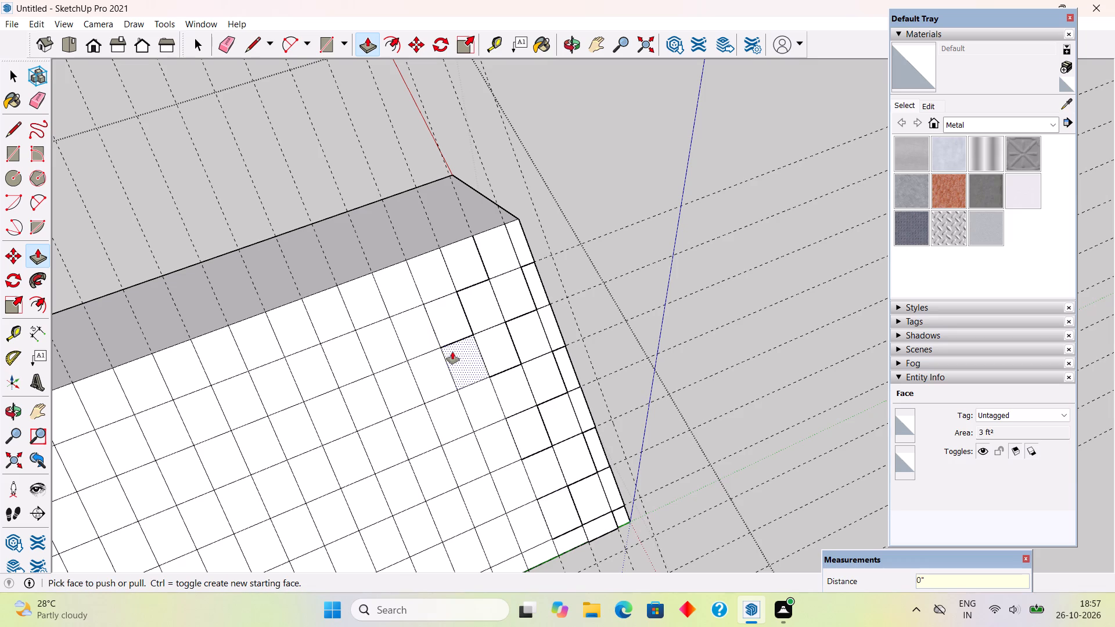
double_click(469, 398)
double_click(508, 481)
double_click(542, 554)
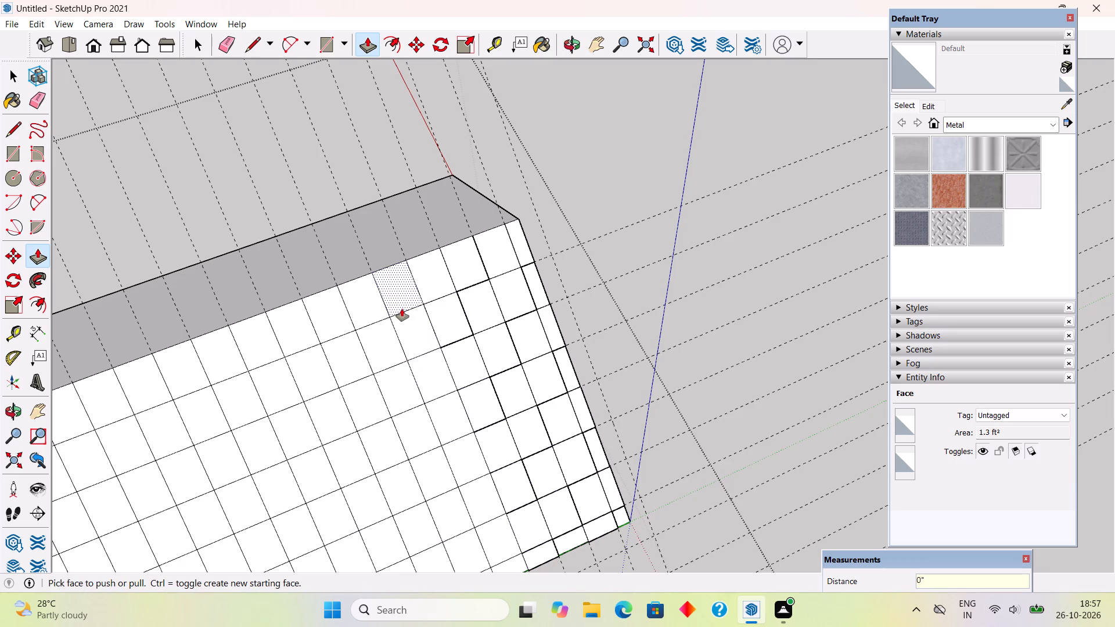
Continue the 0.8" checkerboard by raising odd-row cells in the fourth full-width column and even-row cells in the fifth.
double_click(402, 309)
double_click(428, 376)
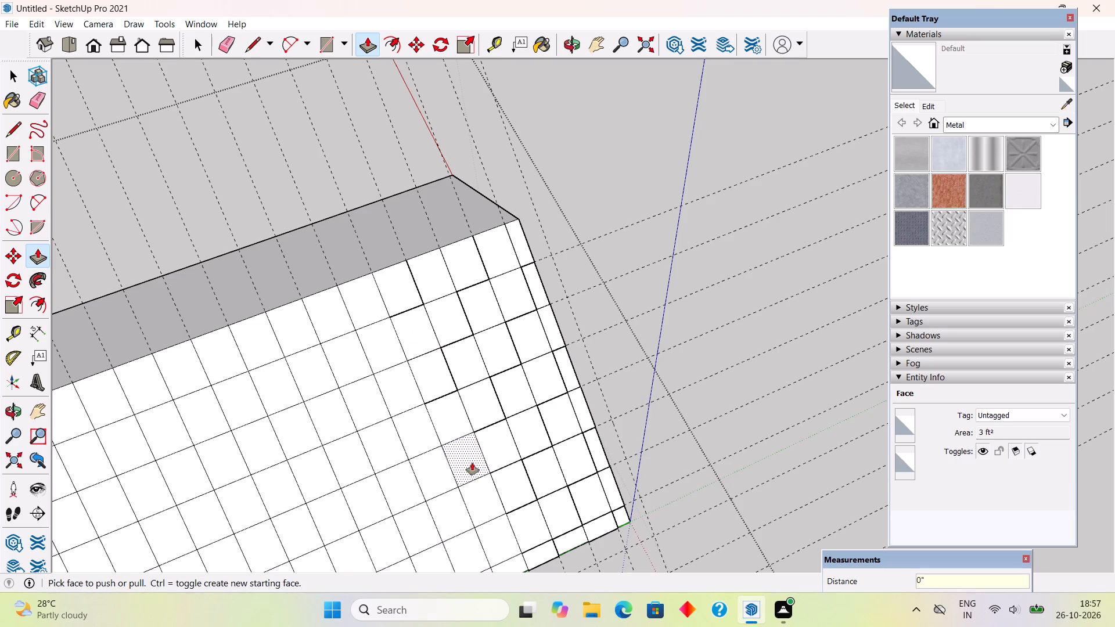
double_click(472, 463)
double_click(501, 528)
scroll(497, 387, "down", 5)
scroll(432, 531, "up", 5)
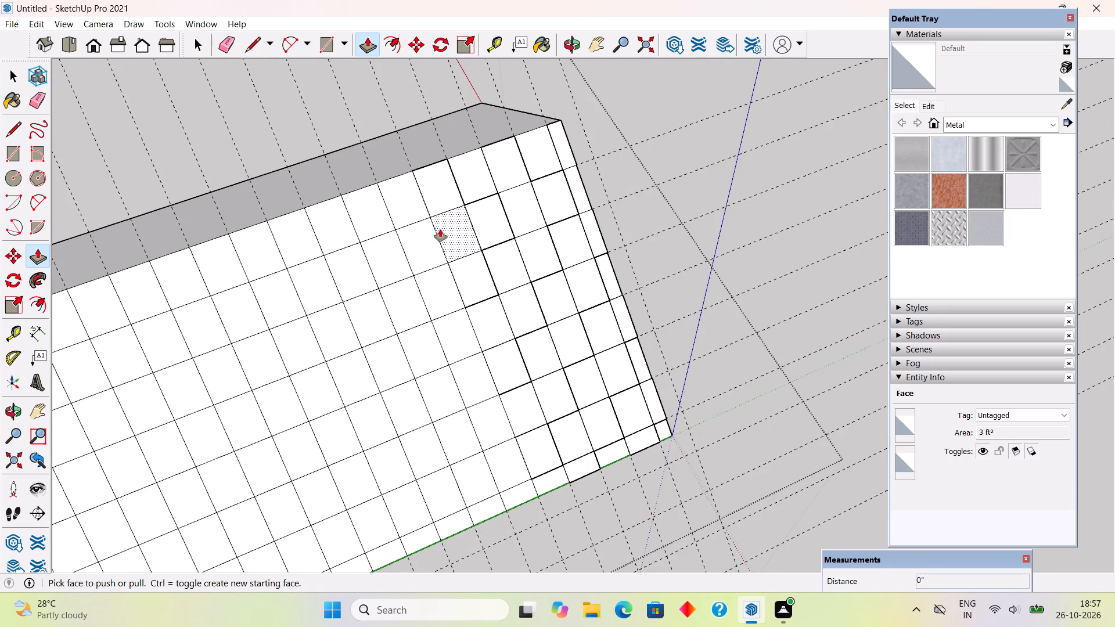
double_click(428, 241)
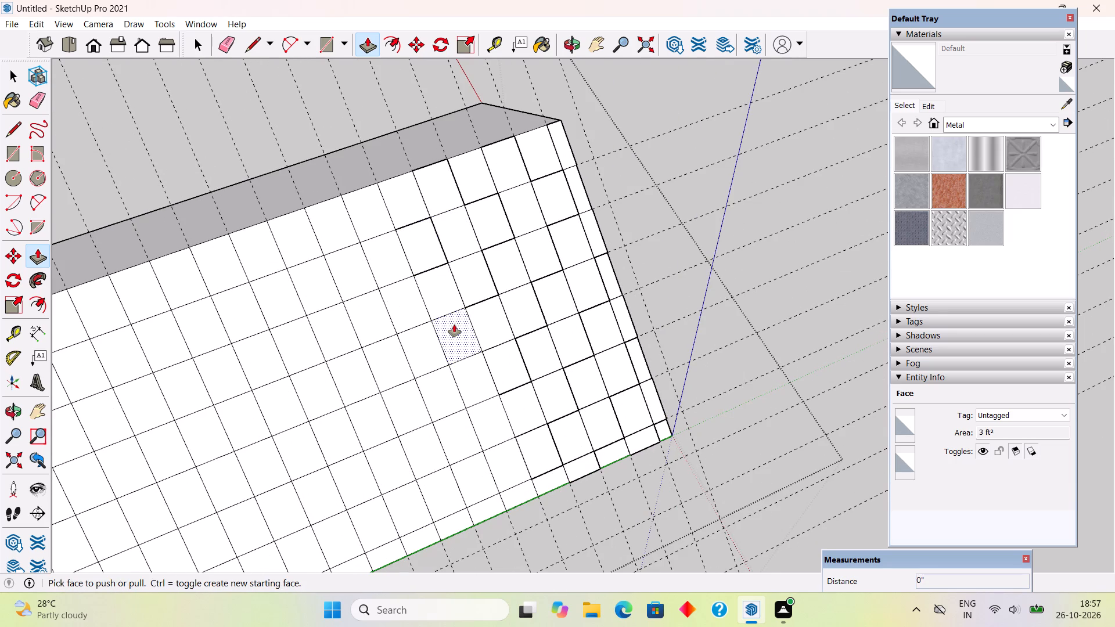
double_click(454, 325)
double_click(493, 416)
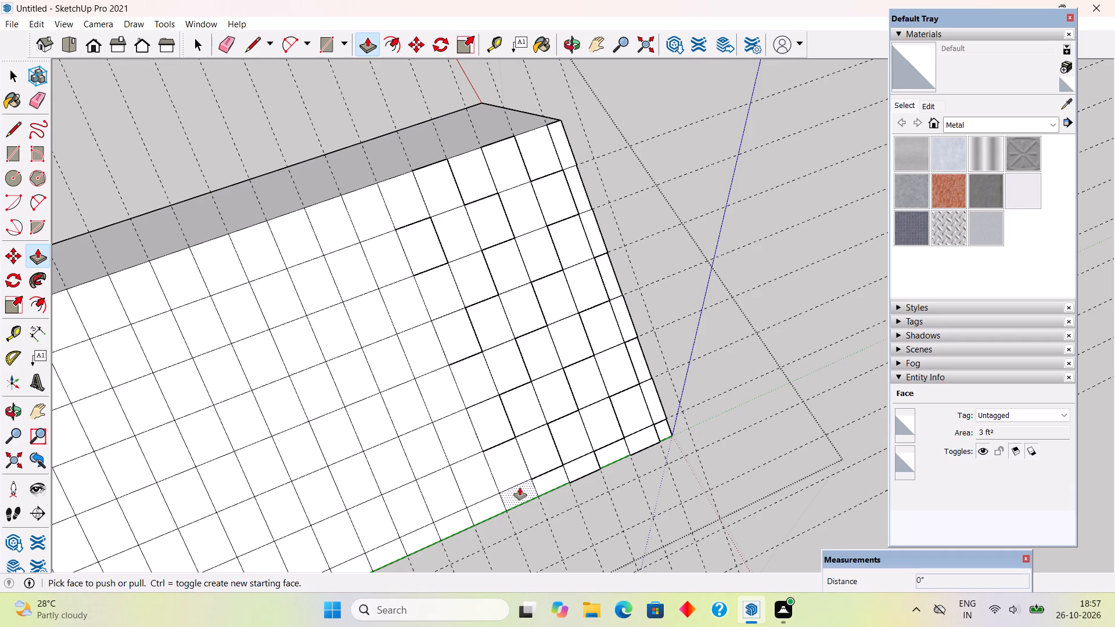
double_click(520, 488)
Pull out the odd-row cells of the sixth full-width column and the even-row cells of the seventh by 0.8".
double_click(365, 215)
double_click(411, 294)
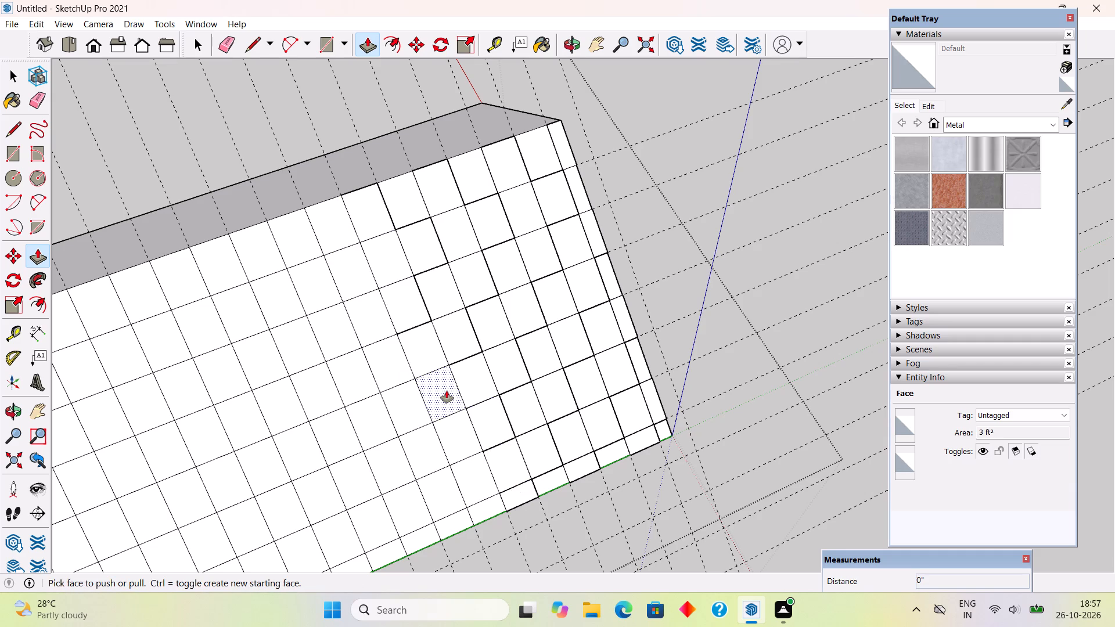
double_click(447, 391)
double_click(478, 471)
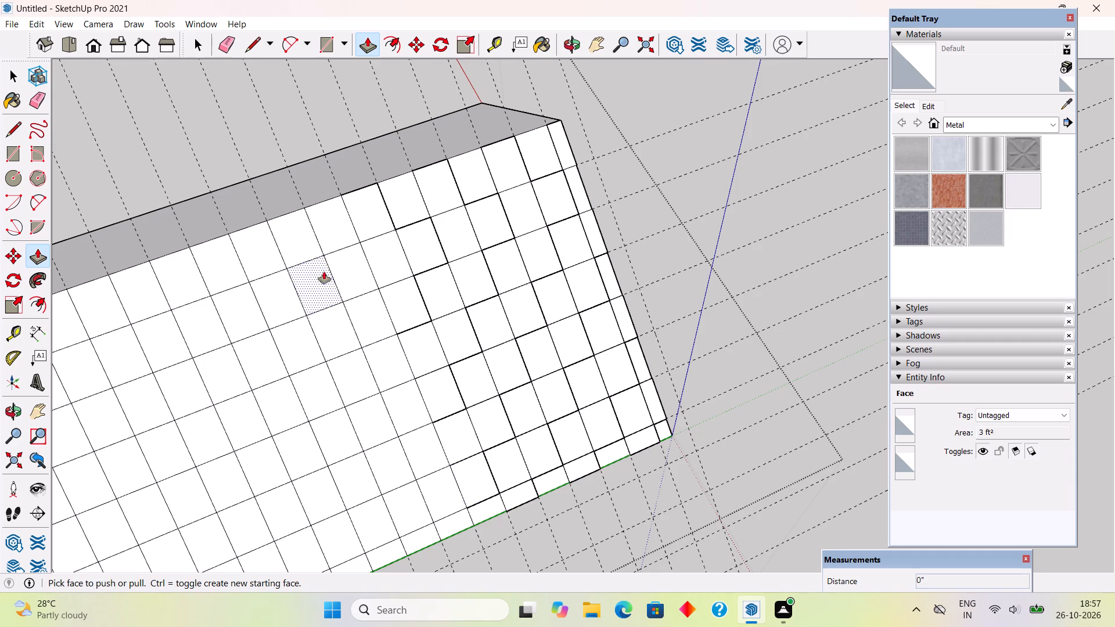
double_click(357, 266)
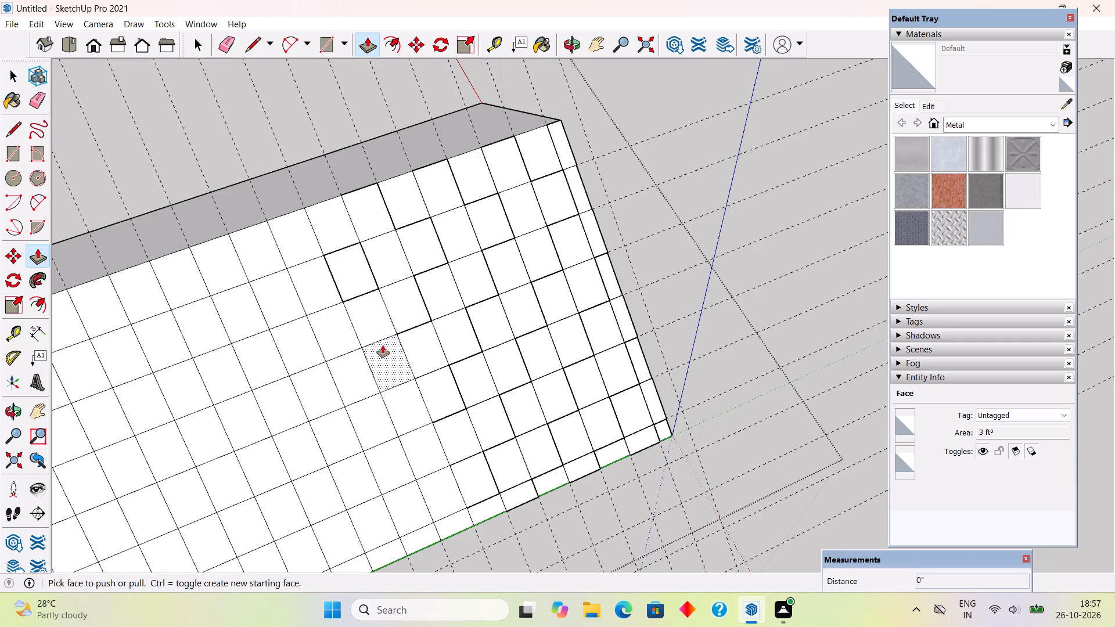
double_click(384, 347)
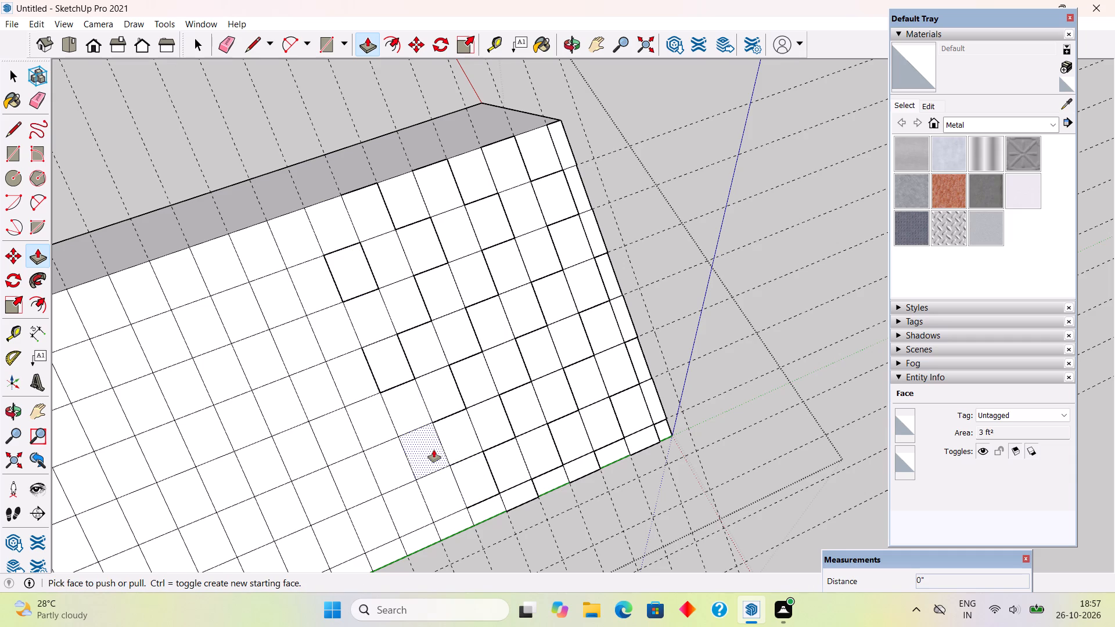
double_click(434, 450)
double_click(451, 518)
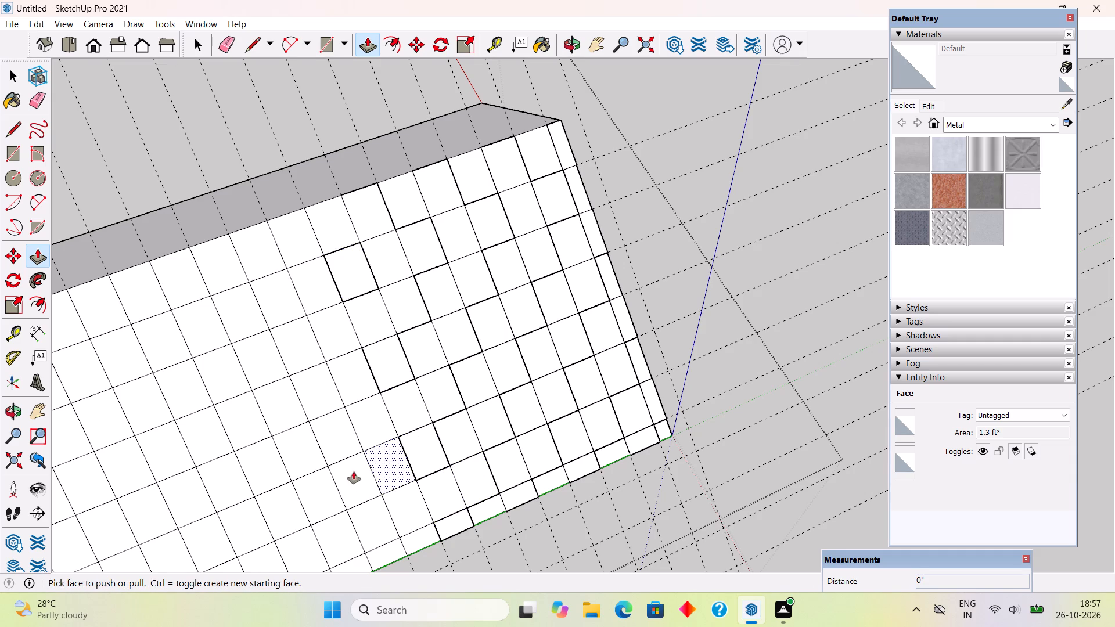
Raise the odd-row cells of the eighth full-width column and the even-row cells of the ninth by 0.8".
double_click(287, 236)
double_click(331, 325)
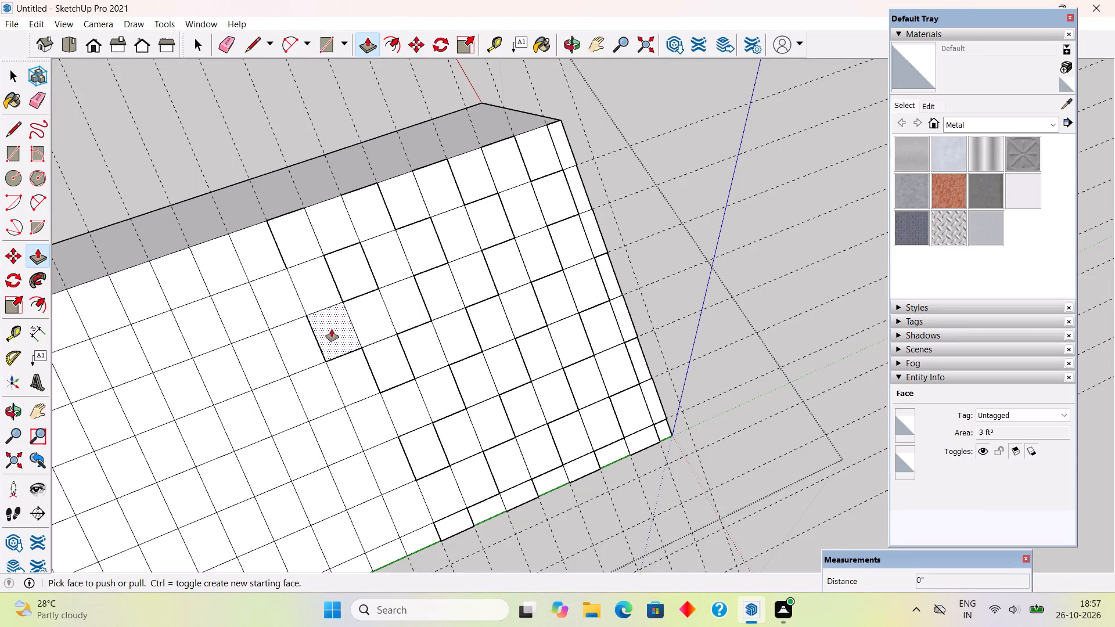
double_click(373, 419)
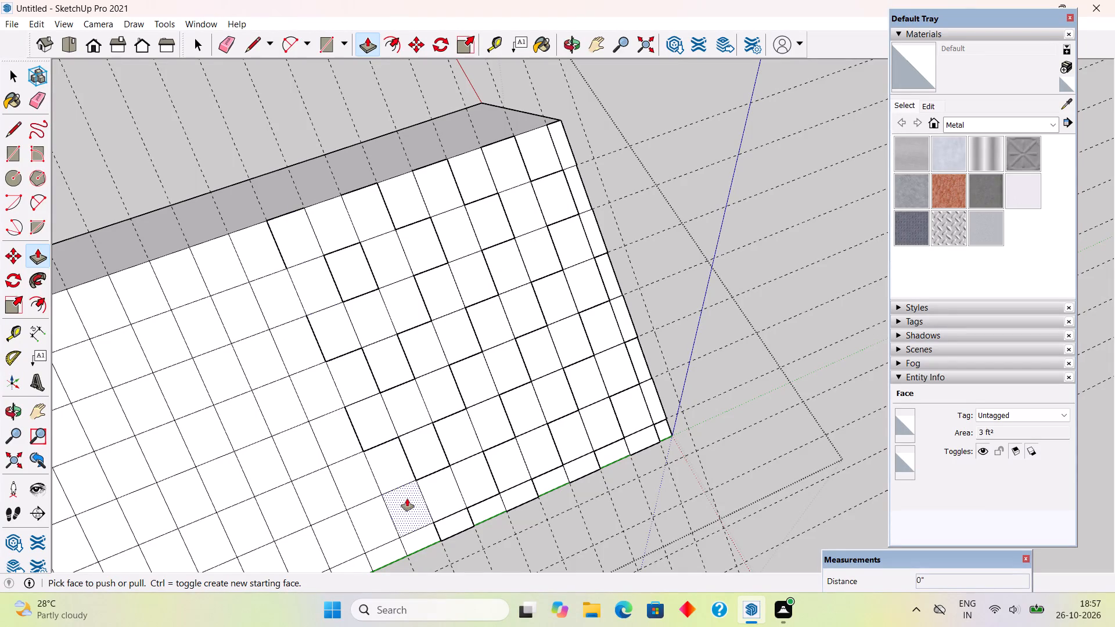
double_click(407, 499)
double_click(271, 300)
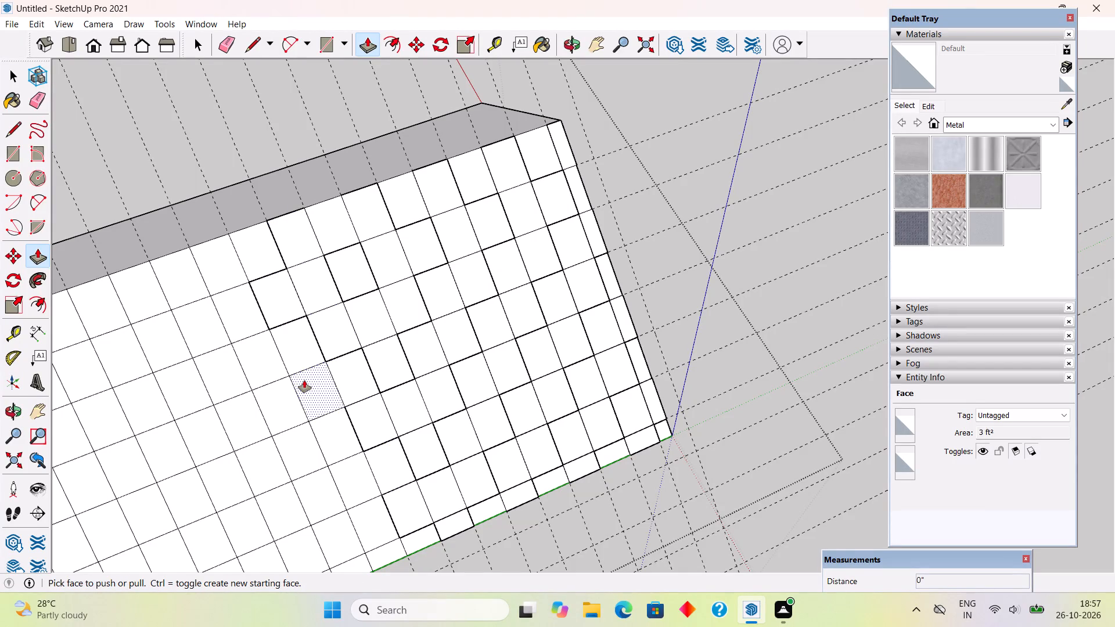
double_click(304, 380)
double_click(356, 477)
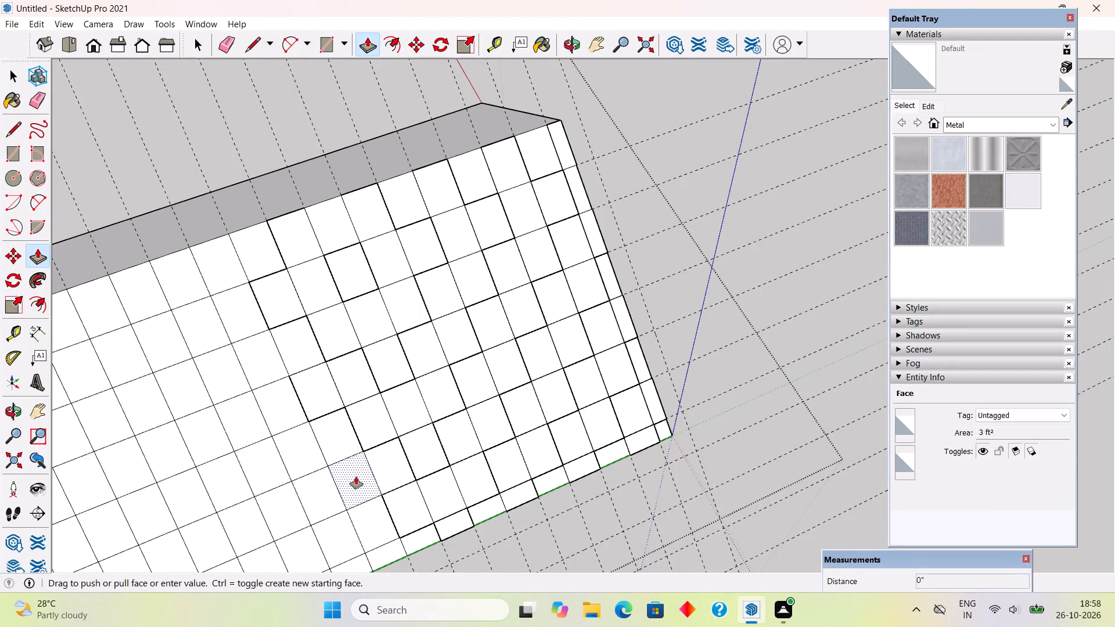
double_click(392, 553)
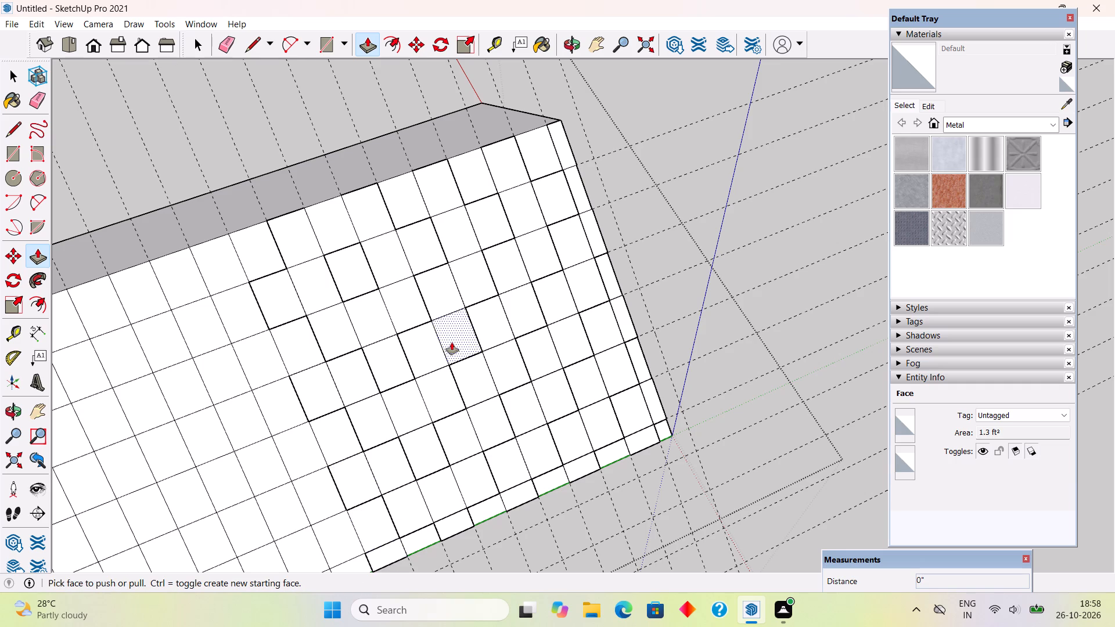
Raise the odd-row cells of the tenth full-width column and the even-row cells of the eleventh by about 13/16".
scroll(461, 327, "down", 8)
scroll(182, 487, "up", 4)
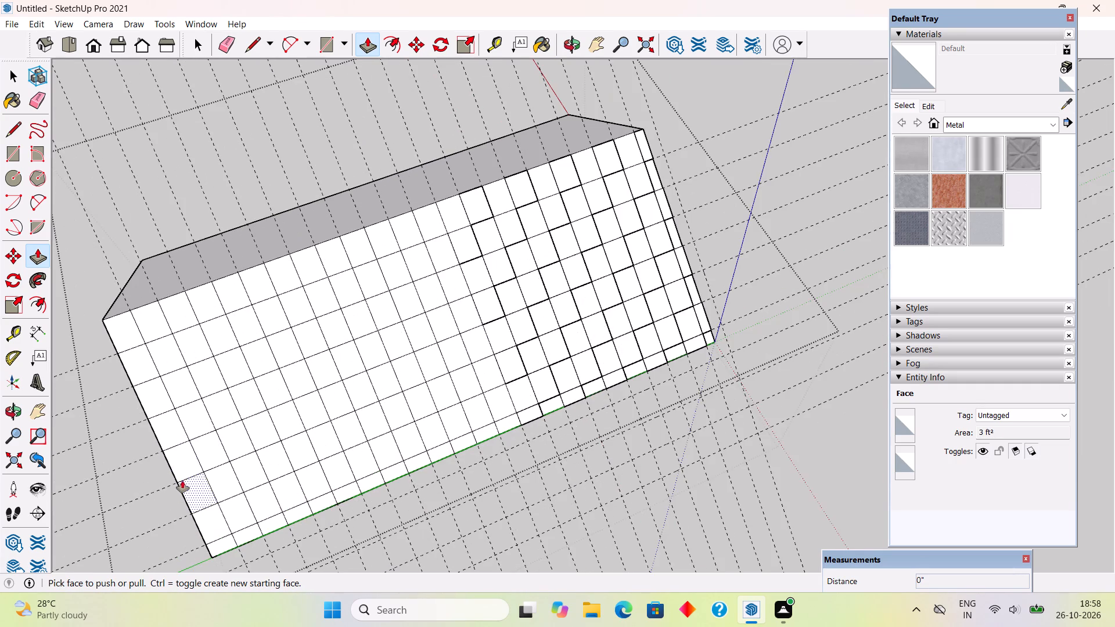
scroll(186, 474, "up", 2)
double_click(483, 174)
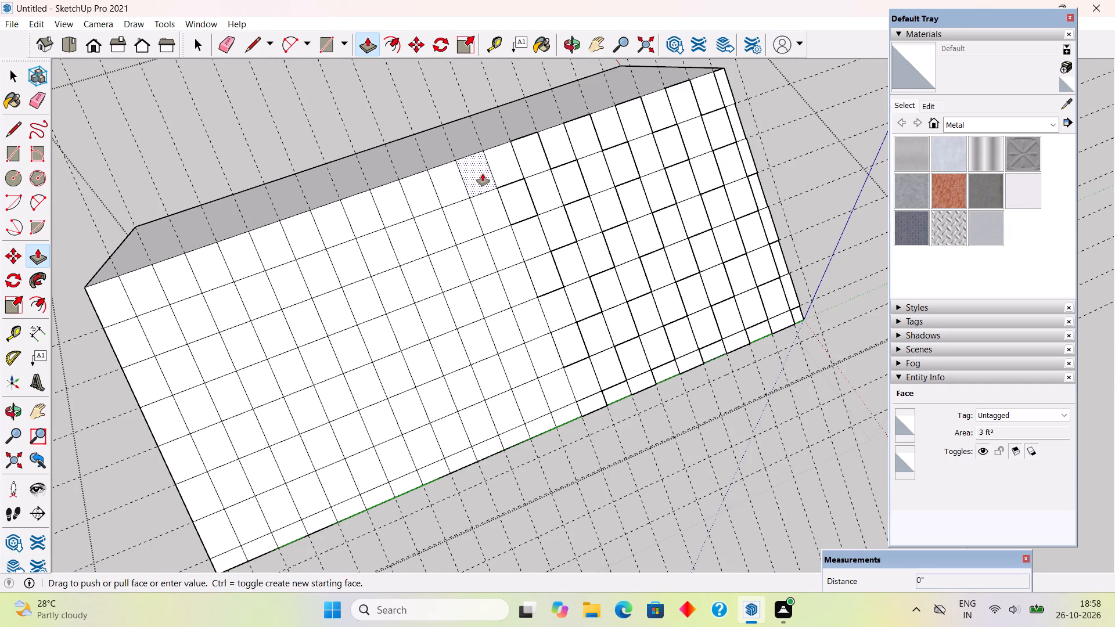
double_click(513, 250)
double_click(526, 320)
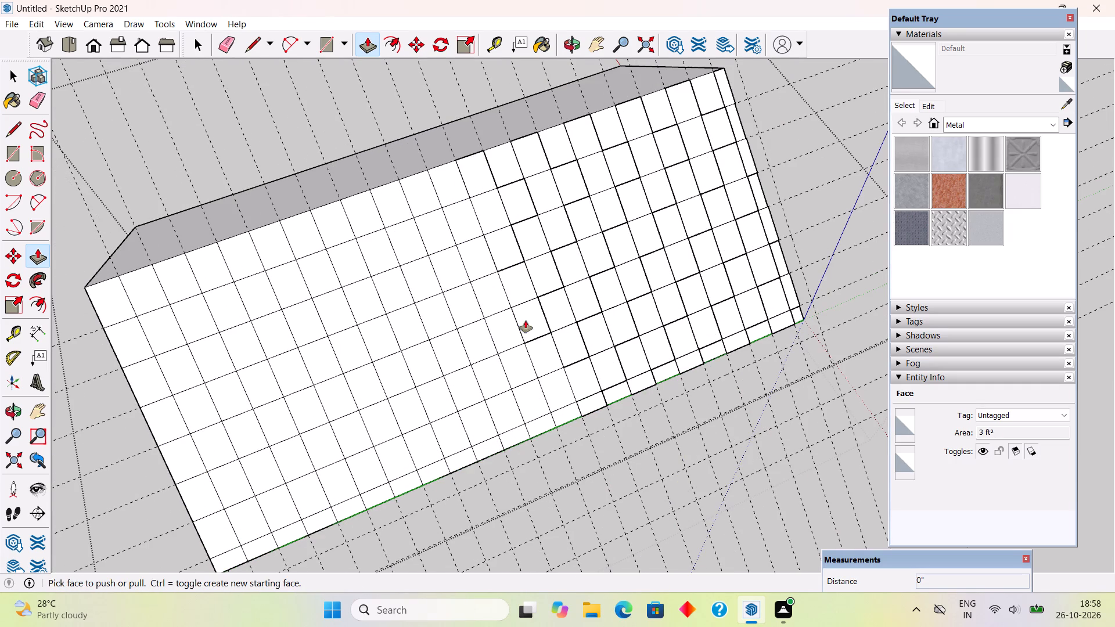
double_click(542, 383)
double_click(465, 230)
double_click(479, 300)
double_click(510, 355)
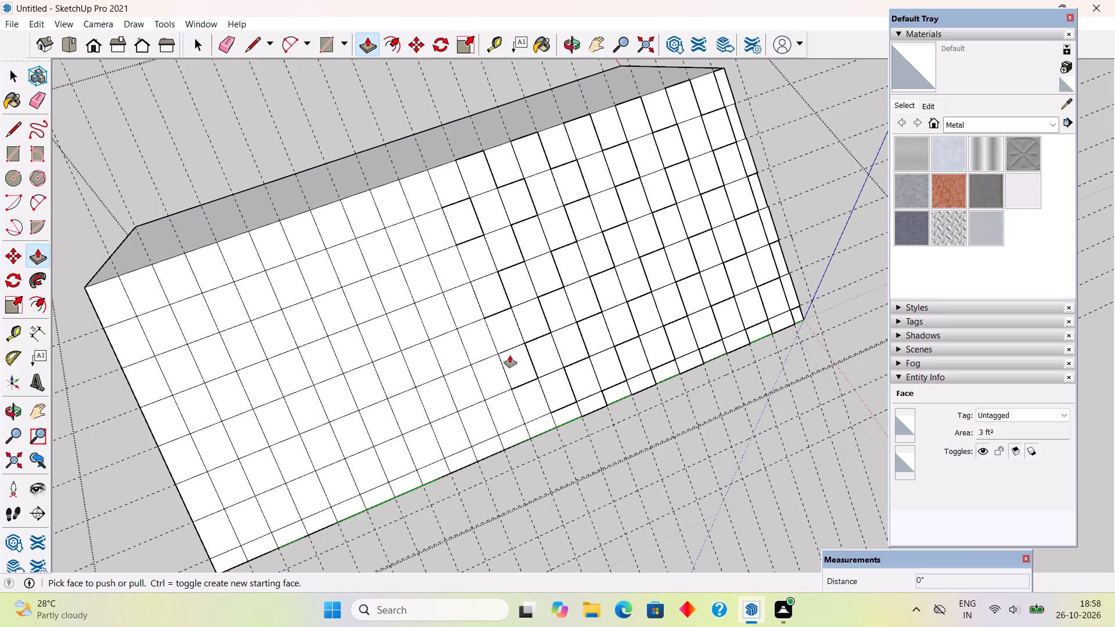
double_click(542, 419)
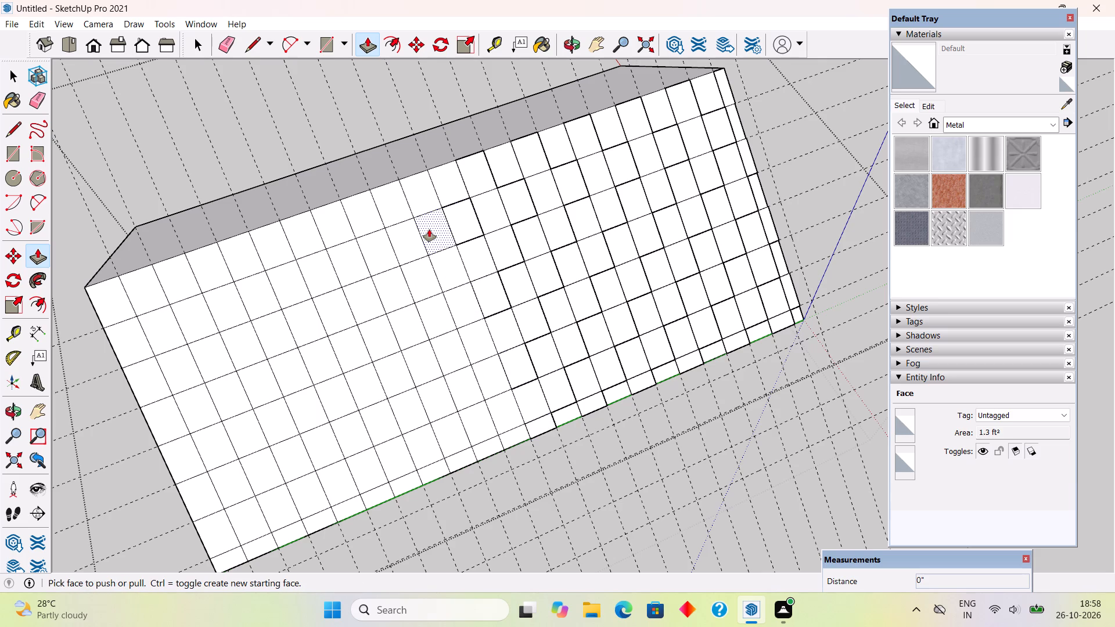
Pull out the odd-row cells of the twelfth full-width column and the even-row cells of the thirteenth by about 13/16".
left_click(429, 229)
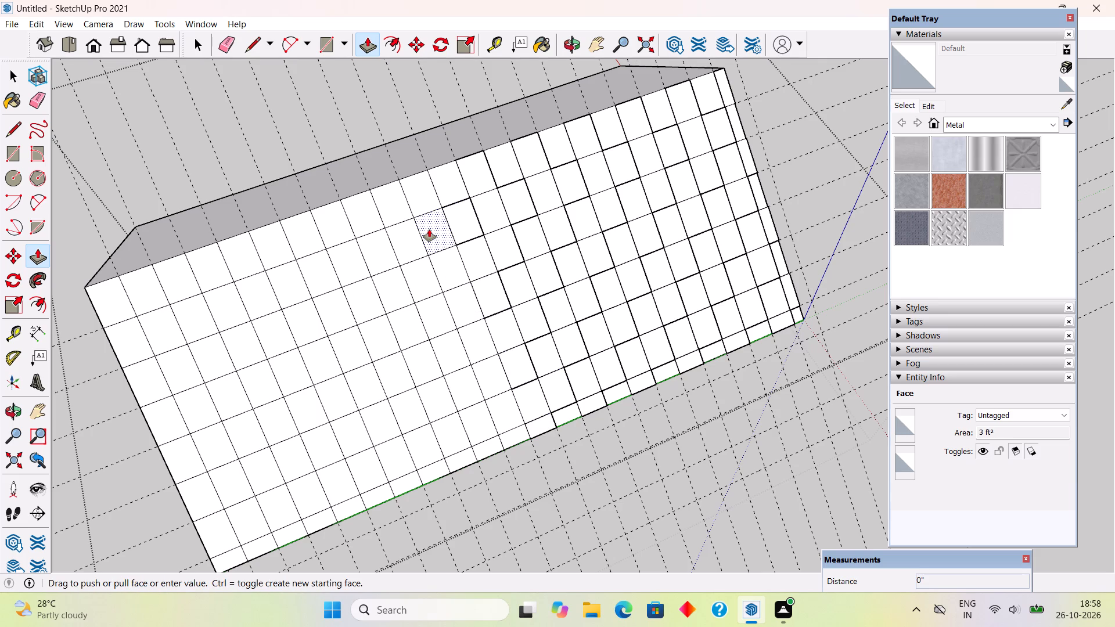
key("p")
double_click(430, 199)
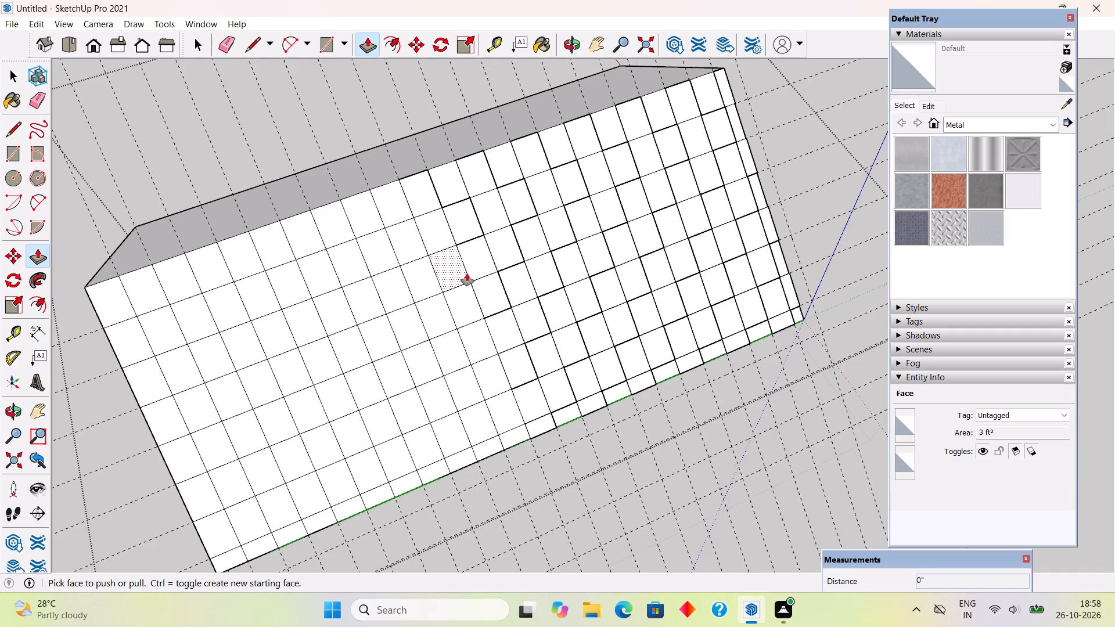
double_click(463, 272)
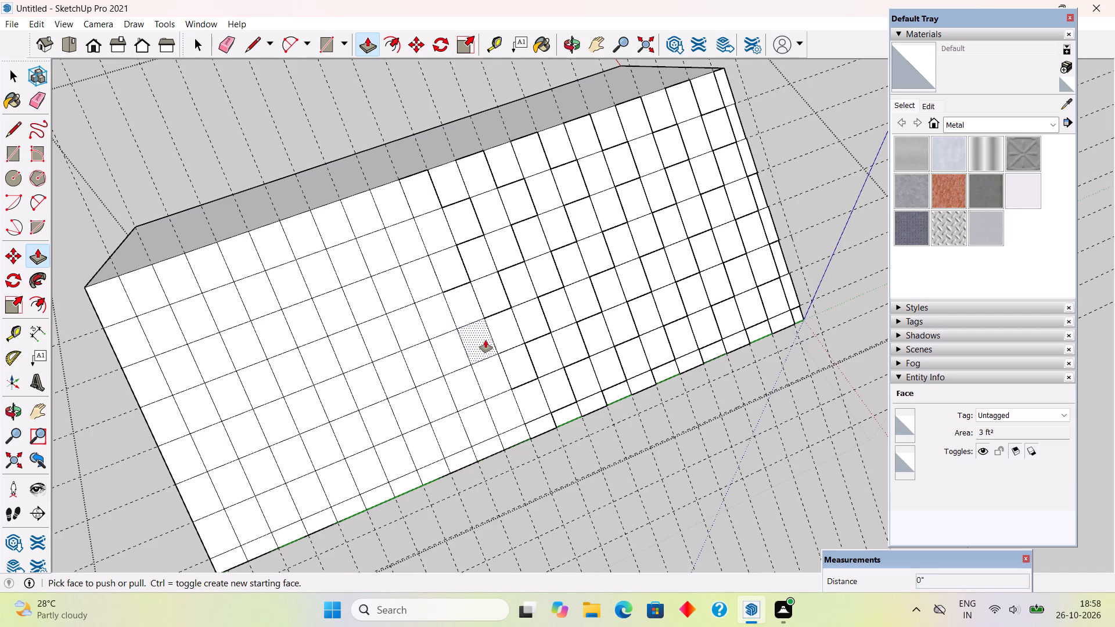
double_click(485, 340)
double_click(510, 417)
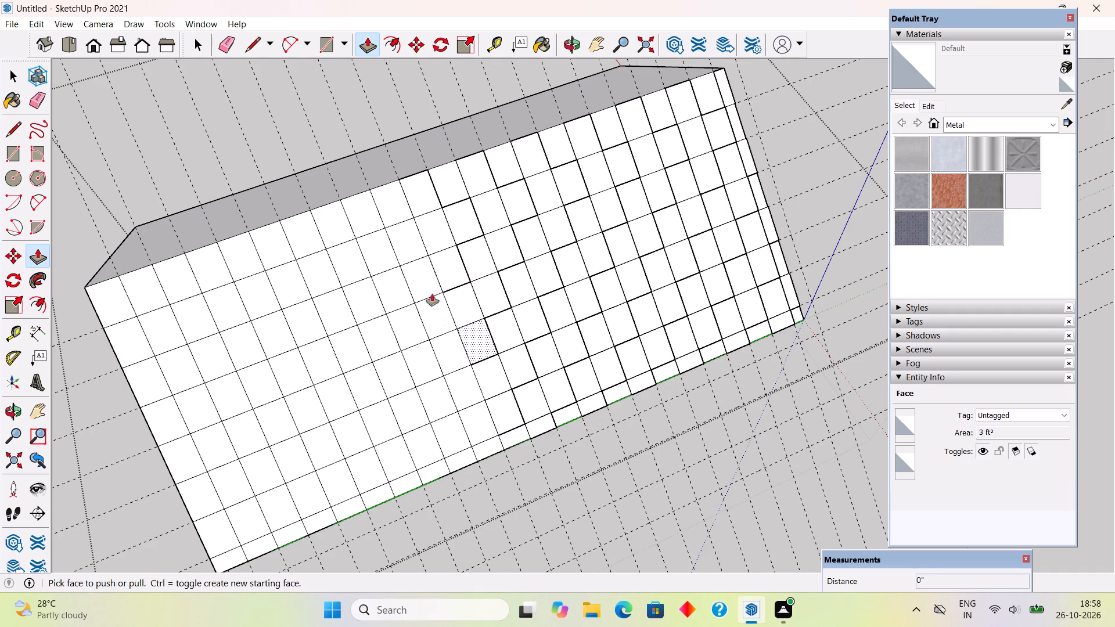
double_click(411, 245)
left_click(434, 307)
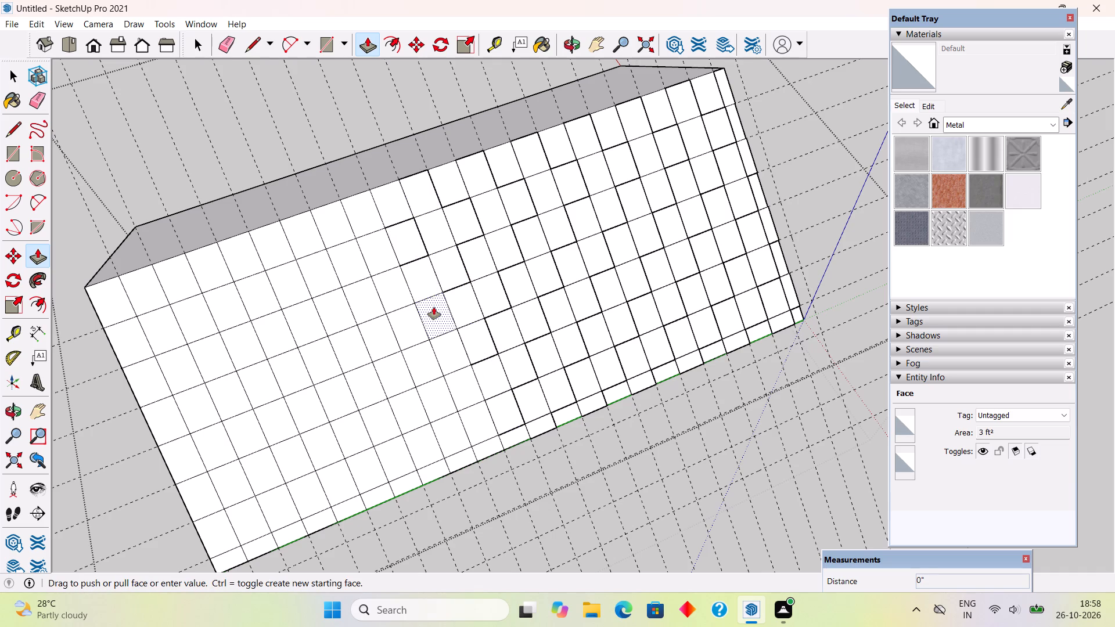
left_click(434, 307)
double_click(434, 307)
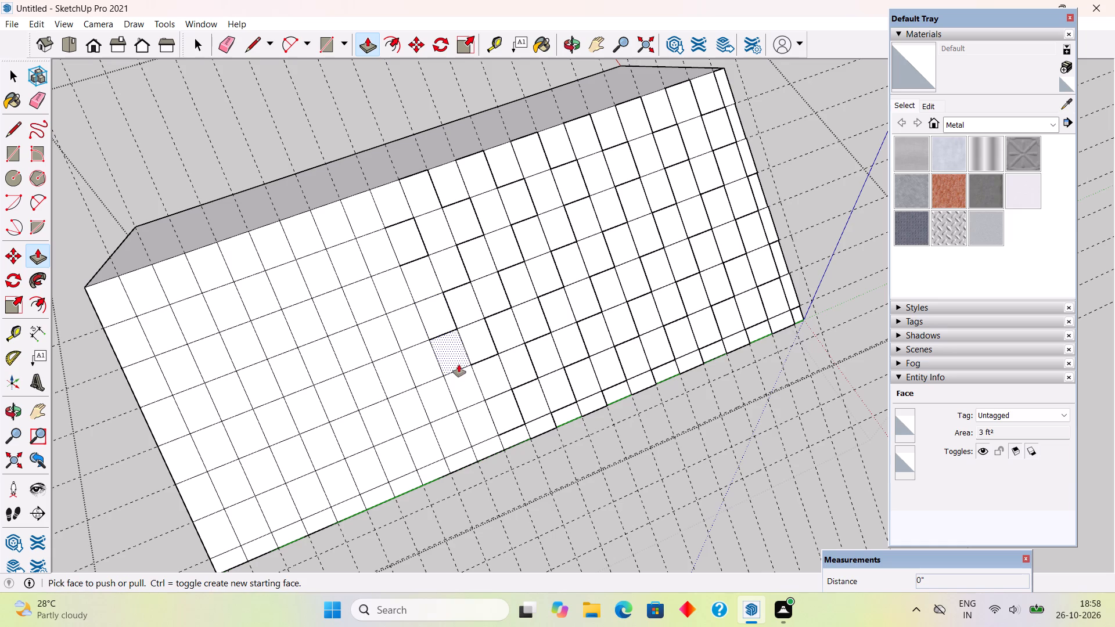
double_click(468, 381)
double_click(495, 441)
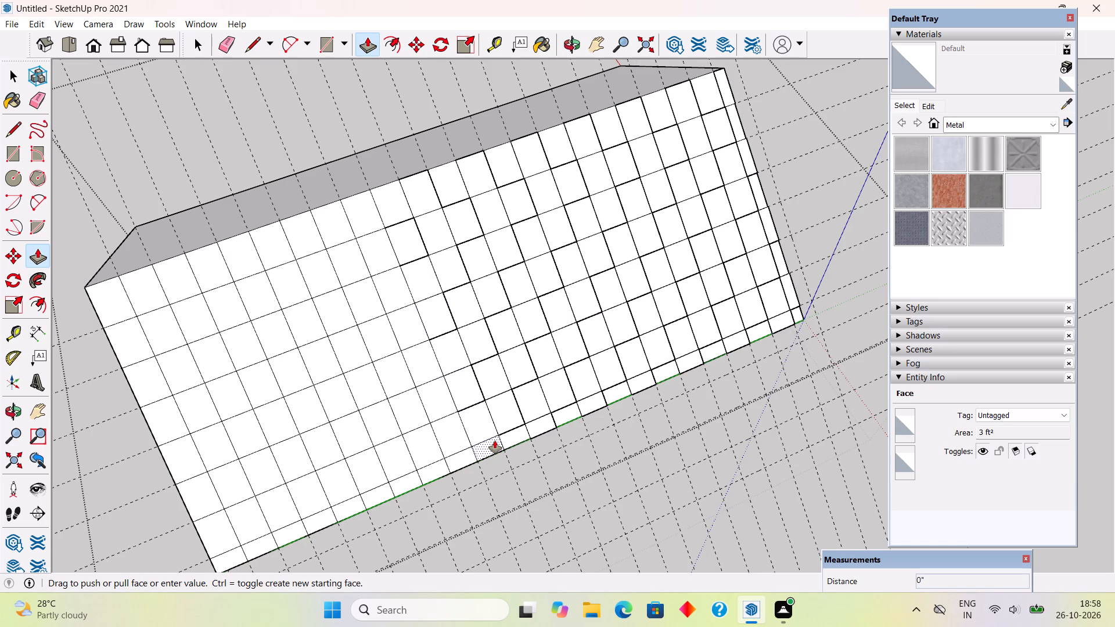
Continue the 13/16" checkerboard by raising odd-row cells in the fourteenth full-width column and even-row cells in the fifteenth.
double_click(360, 216)
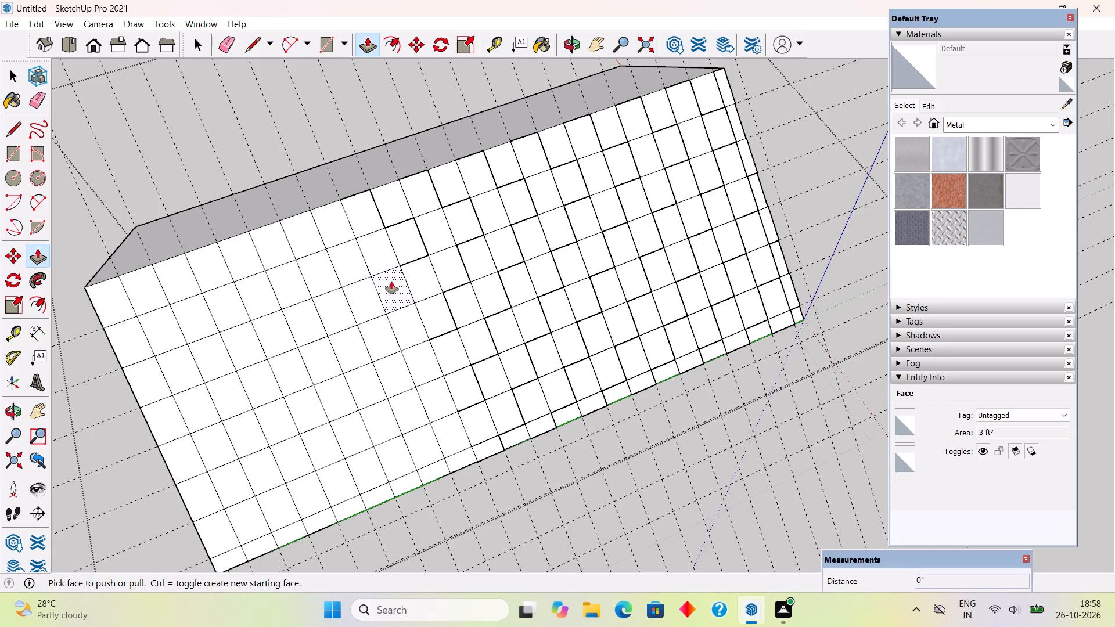
double_click(391, 282)
double_click(424, 349)
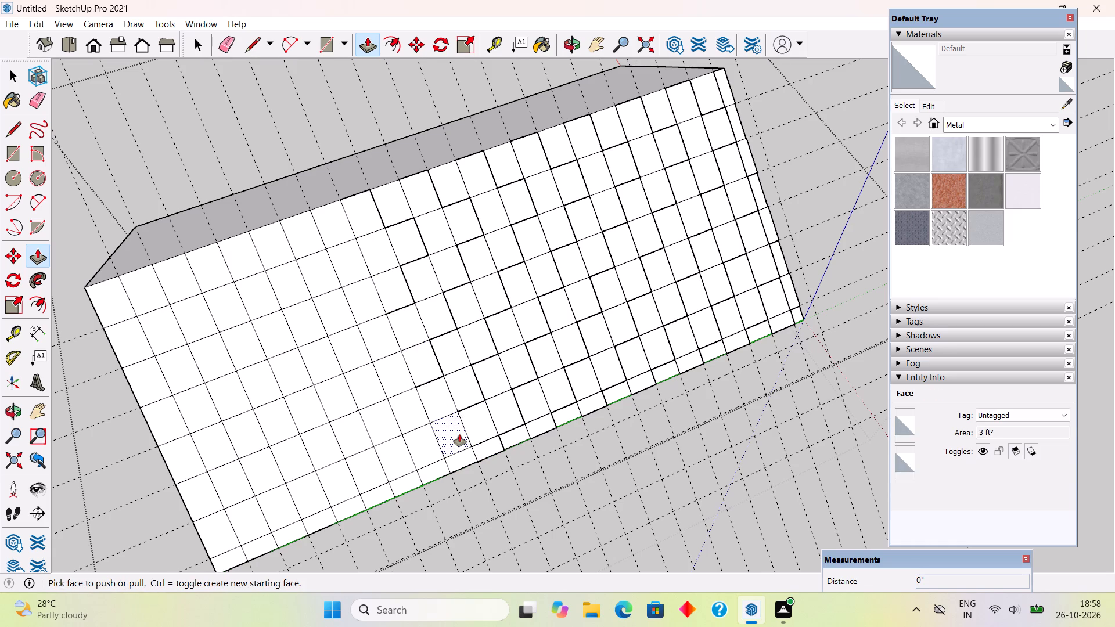
double_click(459, 434)
double_click(353, 254)
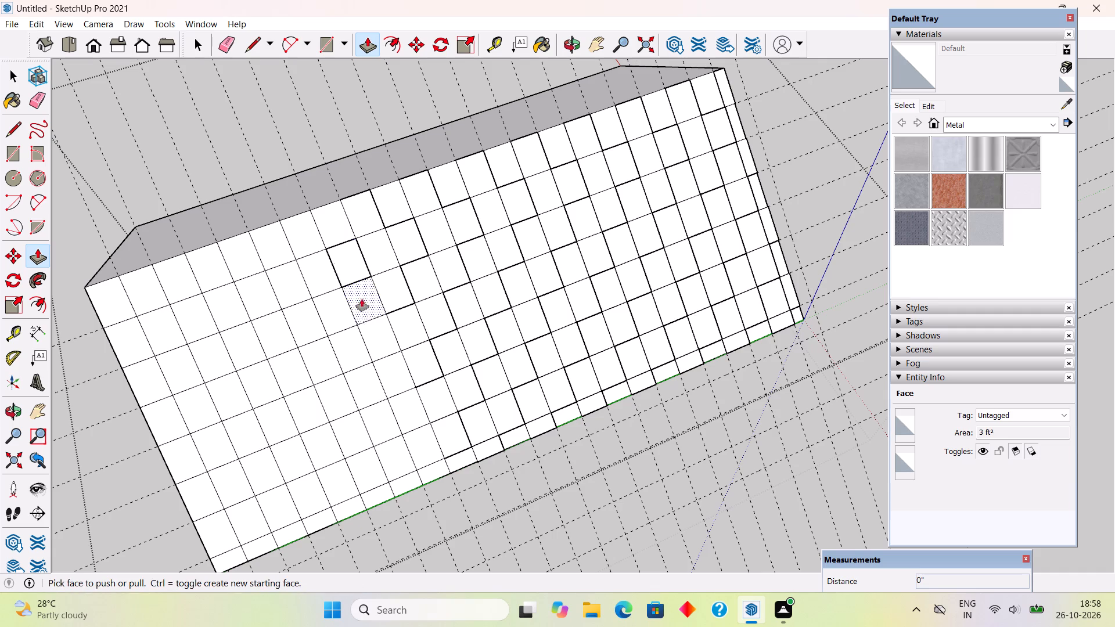
double_click(372, 331)
double_click(412, 399)
double_click(436, 470)
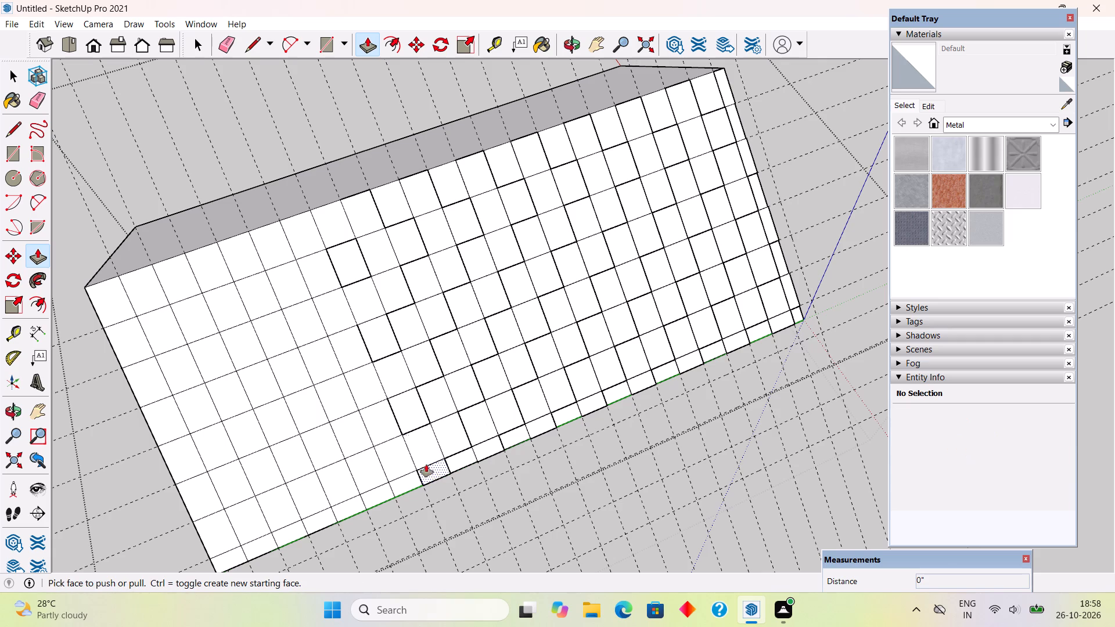
Raise the odd-row cells of the sixteenth full-width column and the even-row cells of the seventeenth by about 13/16".
double_click(310, 228)
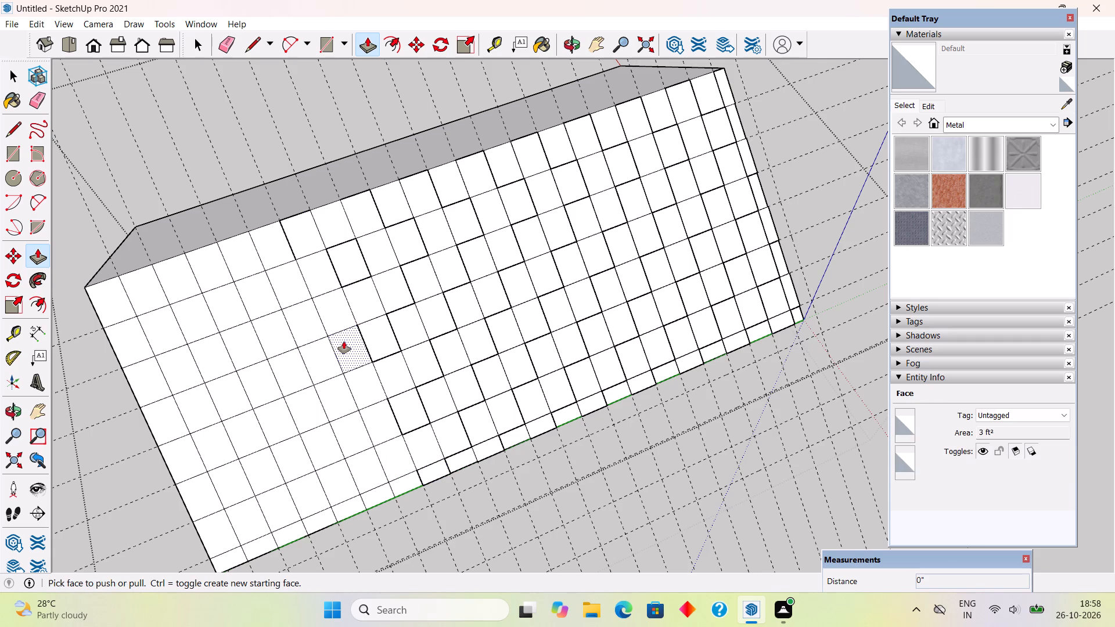
double_click(337, 309)
double_click(357, 378)
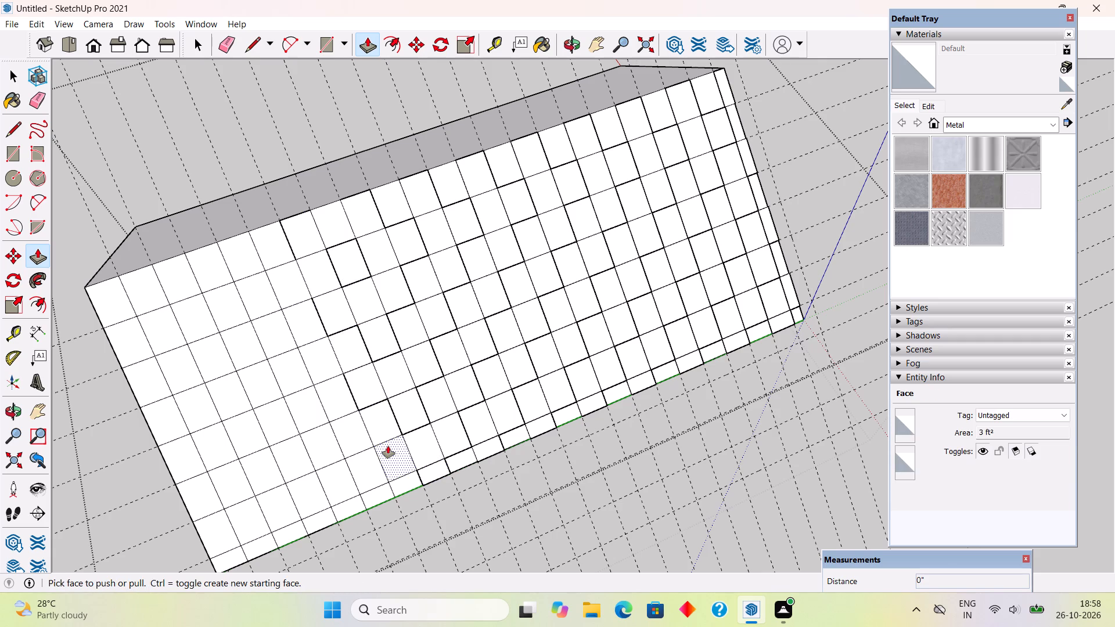
double_click(388, 446)
double_click(293, 280)
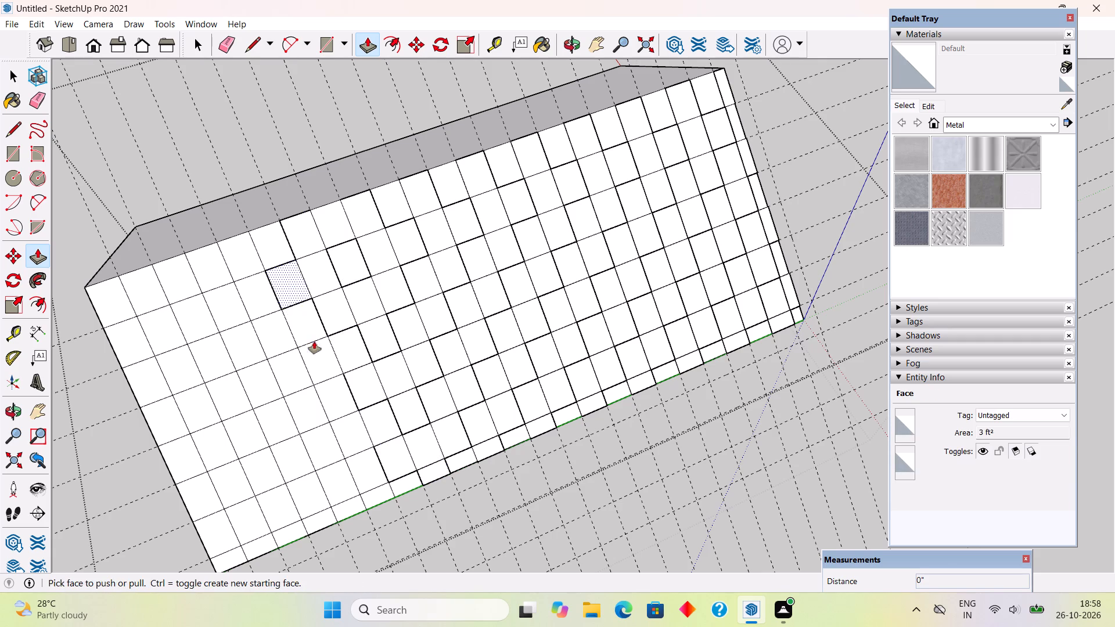
double_click(317, 351)
double_click(356, 424)
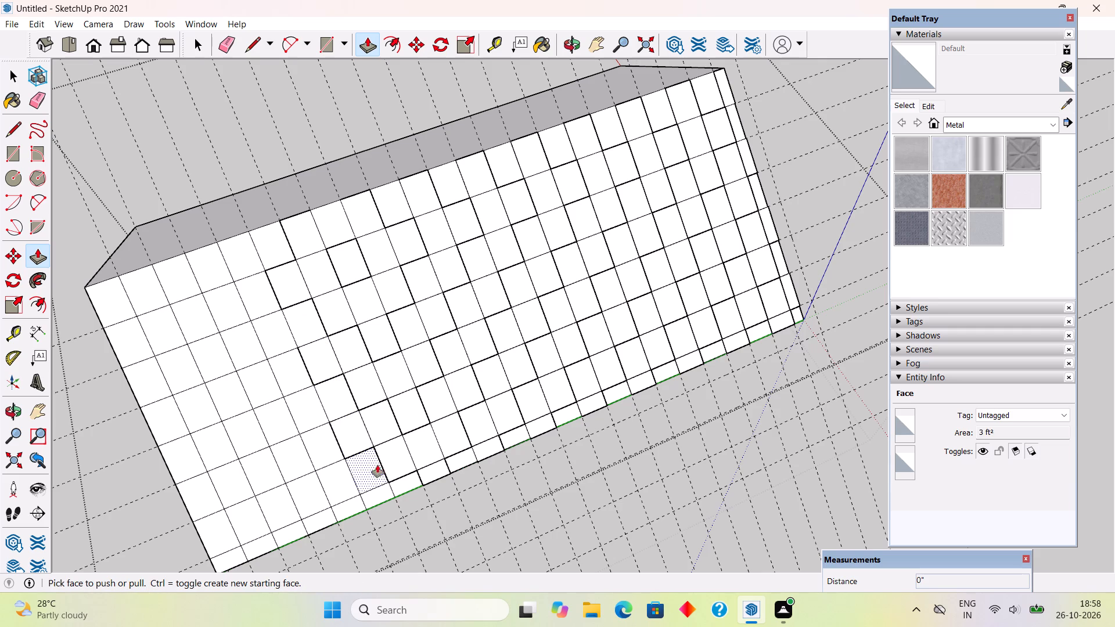
double_click(386, 488)
Pull out the odd-row cells of the eighteenth full-width column and the even-row cells of the nineteenth by about 13/16".
double_click(239, 262)
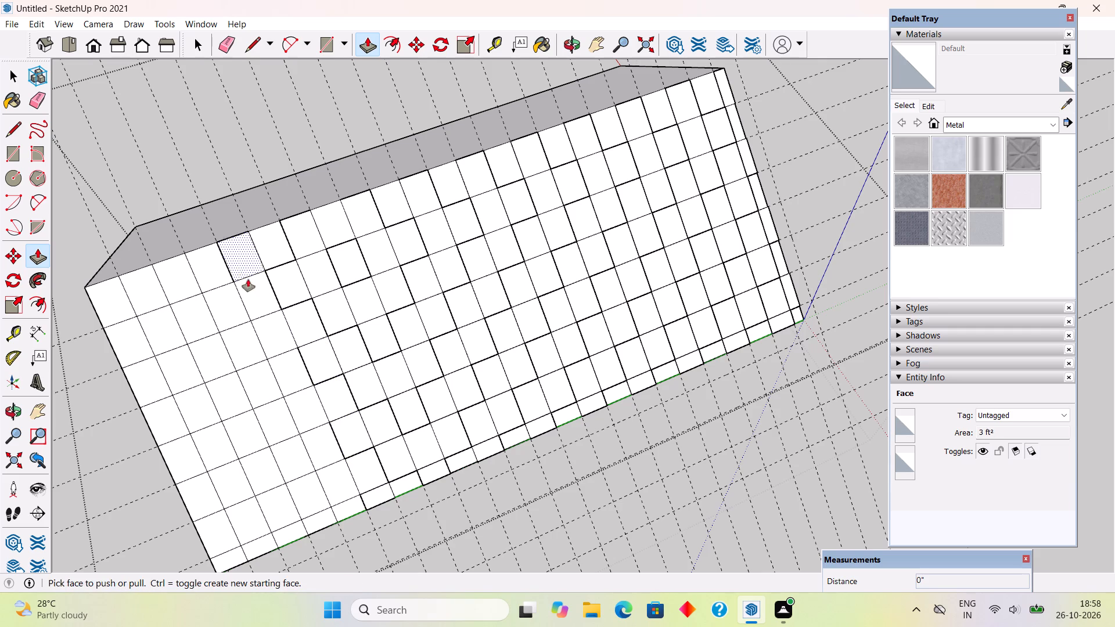
double_click(271, 331)
double_click(309, 394)
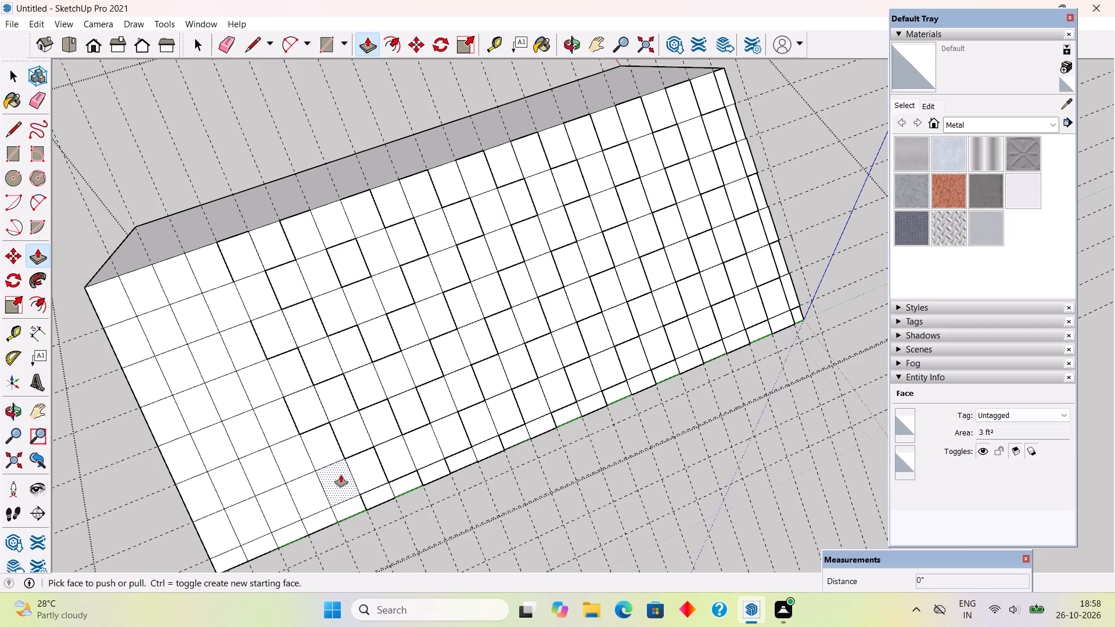
double_click(341, 475)
double_click(241, 317)
double_click(268, 387)
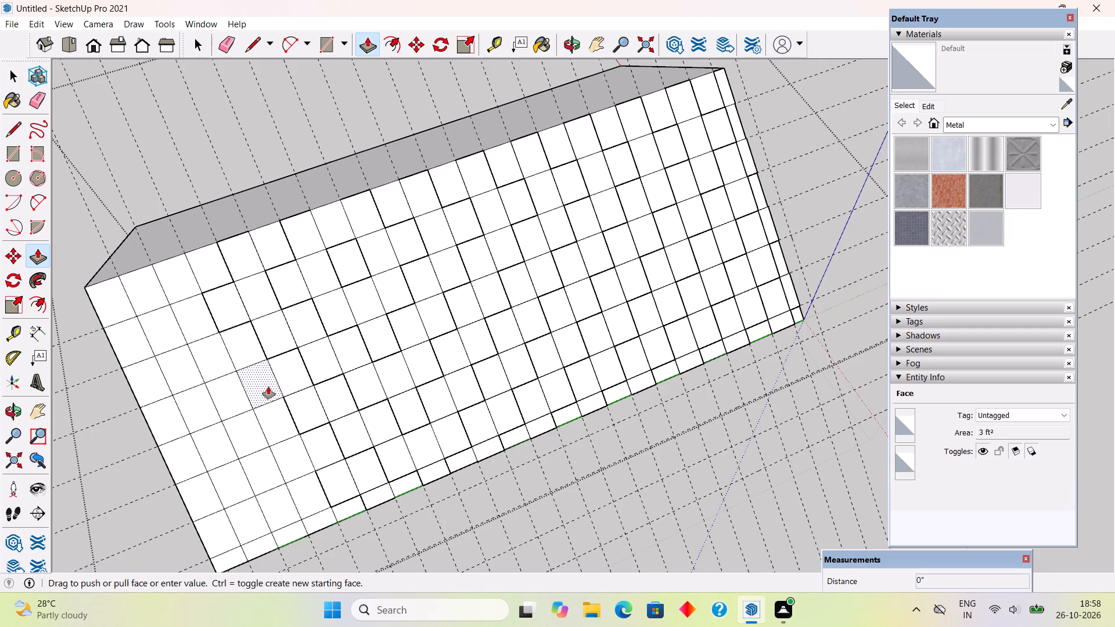
double_click(294, 438)
double_click(325, 520)
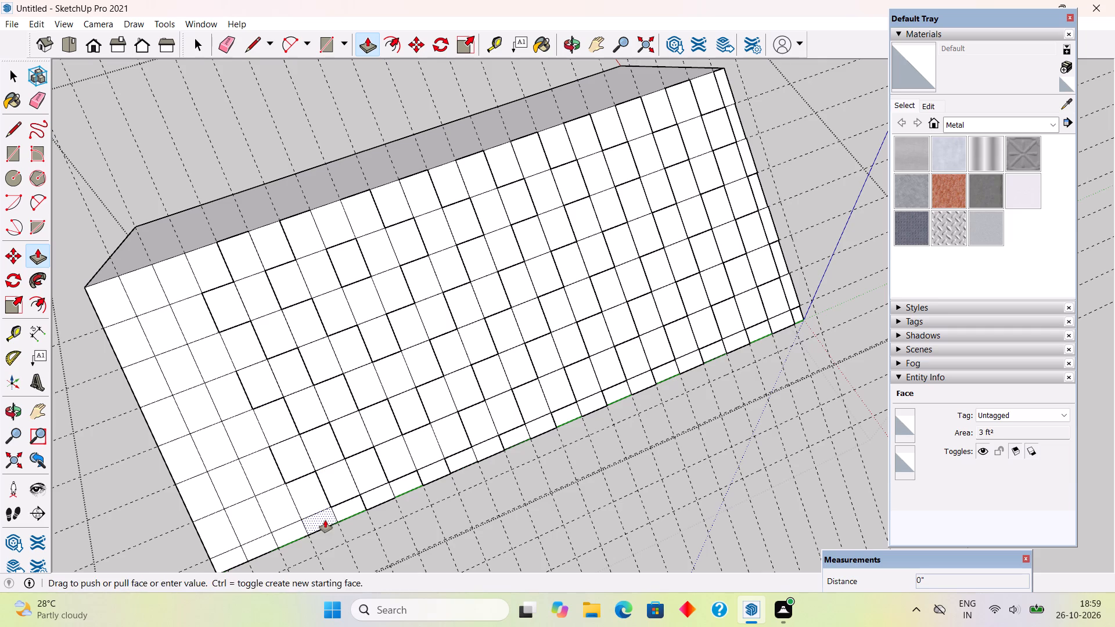
Raise the odd-row cells of the twentieth full-width column and the three full-height even-row cells of the twenty-first by about 13/16".
double_click(189, 287)
double_click(220, 360)
double_click(250, 431)
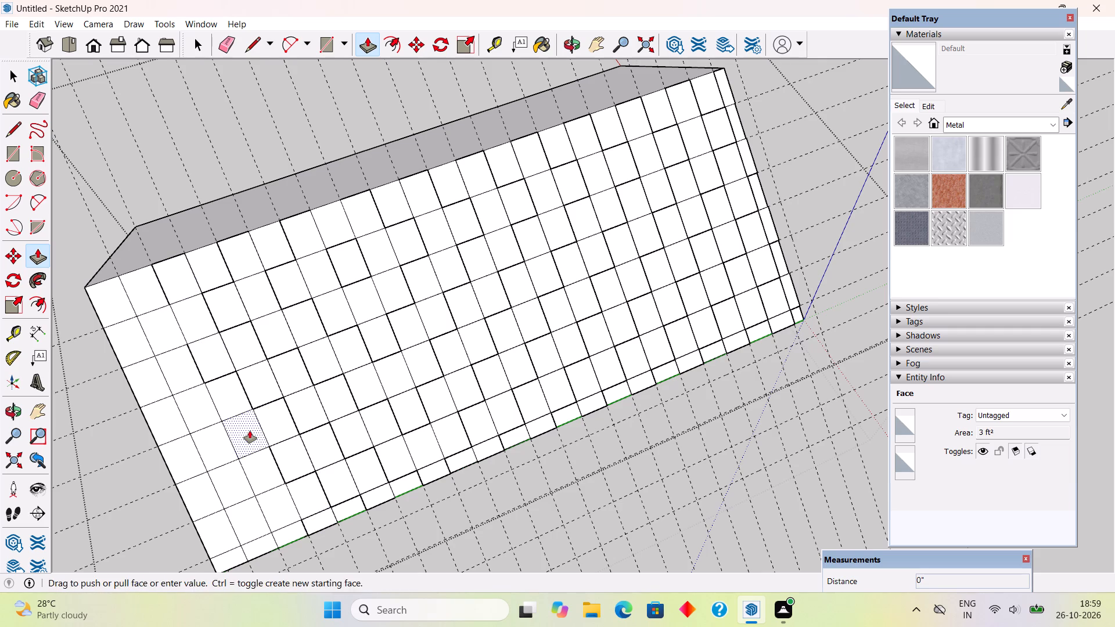
double_click(276, 501)
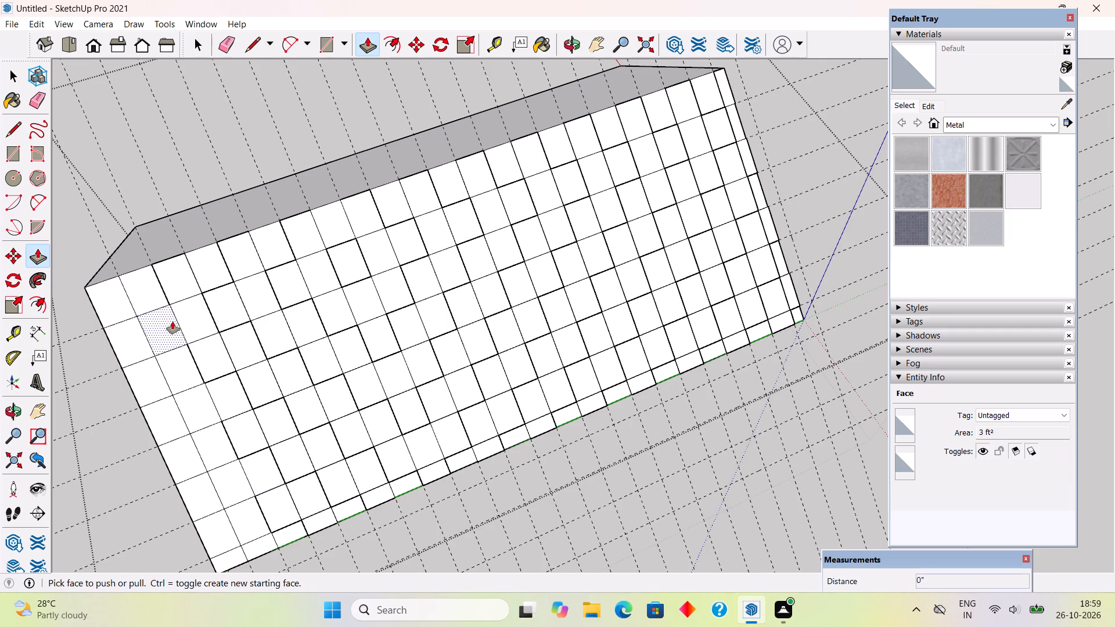
double_click(171, 322)
double_click(204, 409)
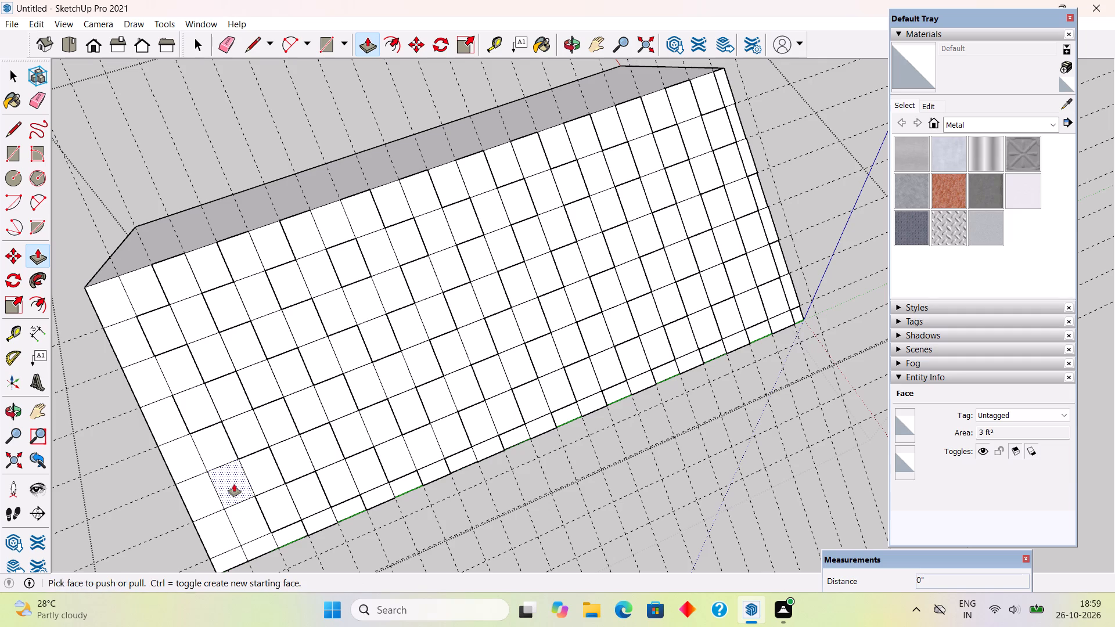
double_click(234, 484)
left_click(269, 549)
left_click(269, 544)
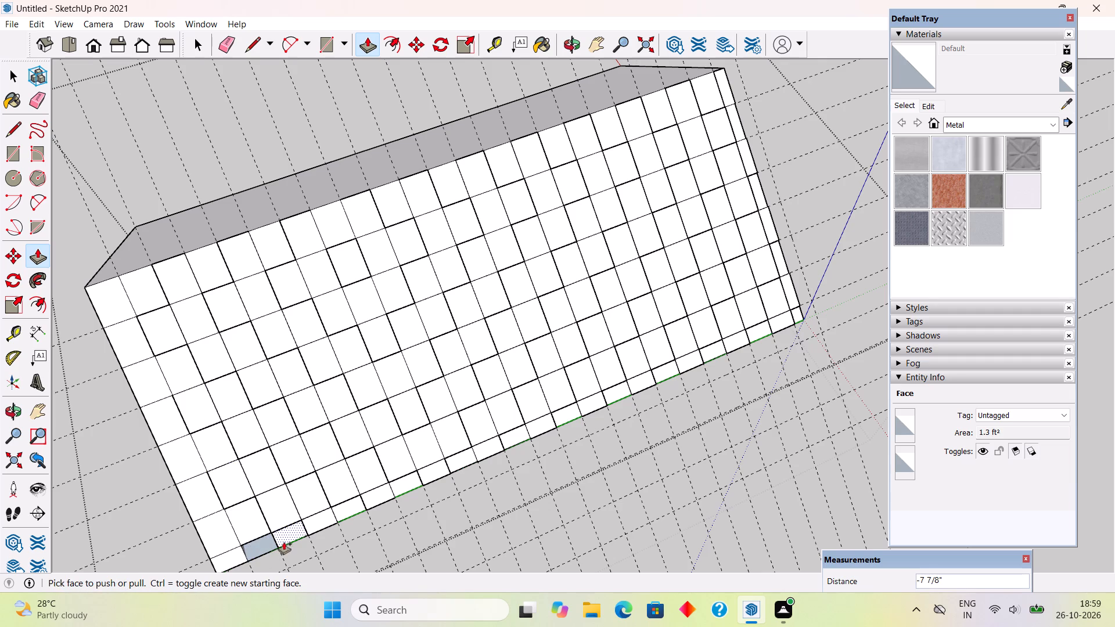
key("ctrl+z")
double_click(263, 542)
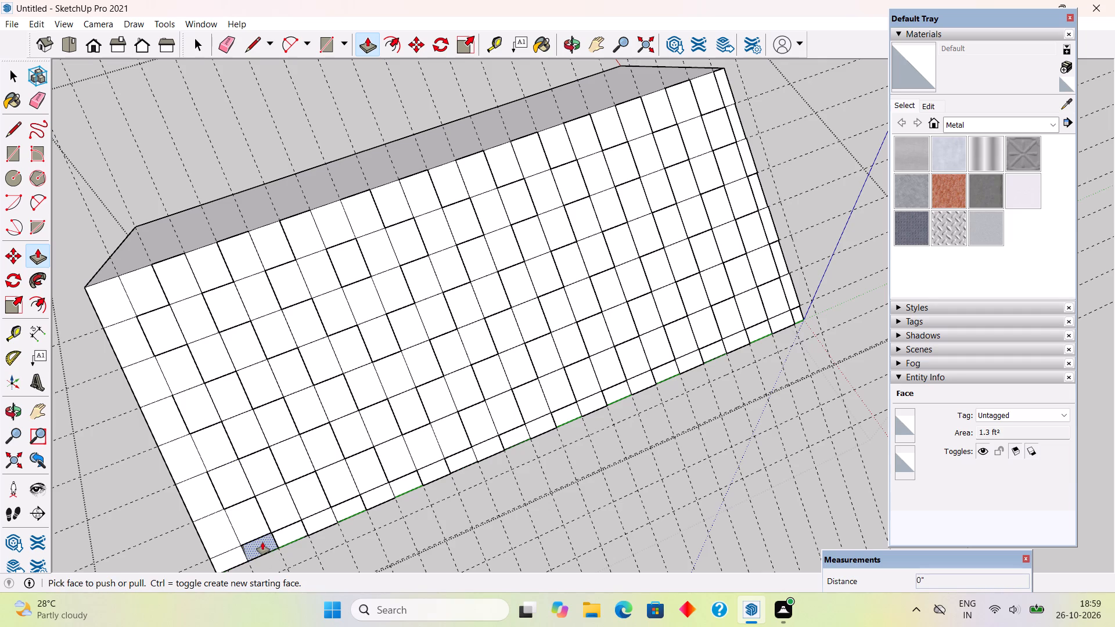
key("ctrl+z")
Raise the short eave cell of the twenty-first column about 13/16", level with the neighbouring raised cells.
left_click(262, 540)
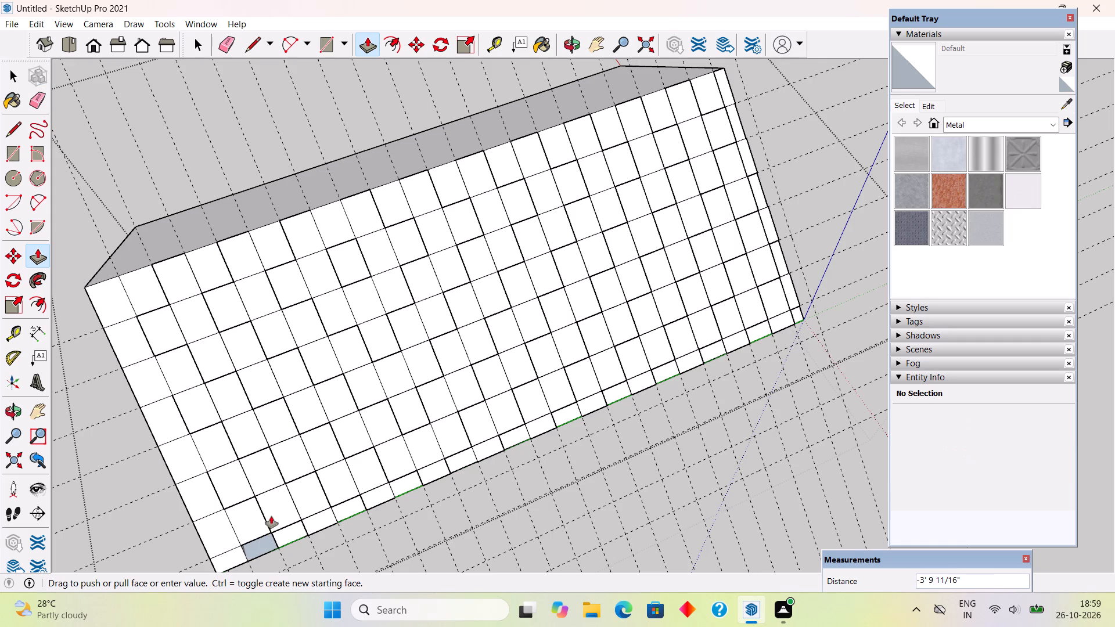
left_click(280, 511)
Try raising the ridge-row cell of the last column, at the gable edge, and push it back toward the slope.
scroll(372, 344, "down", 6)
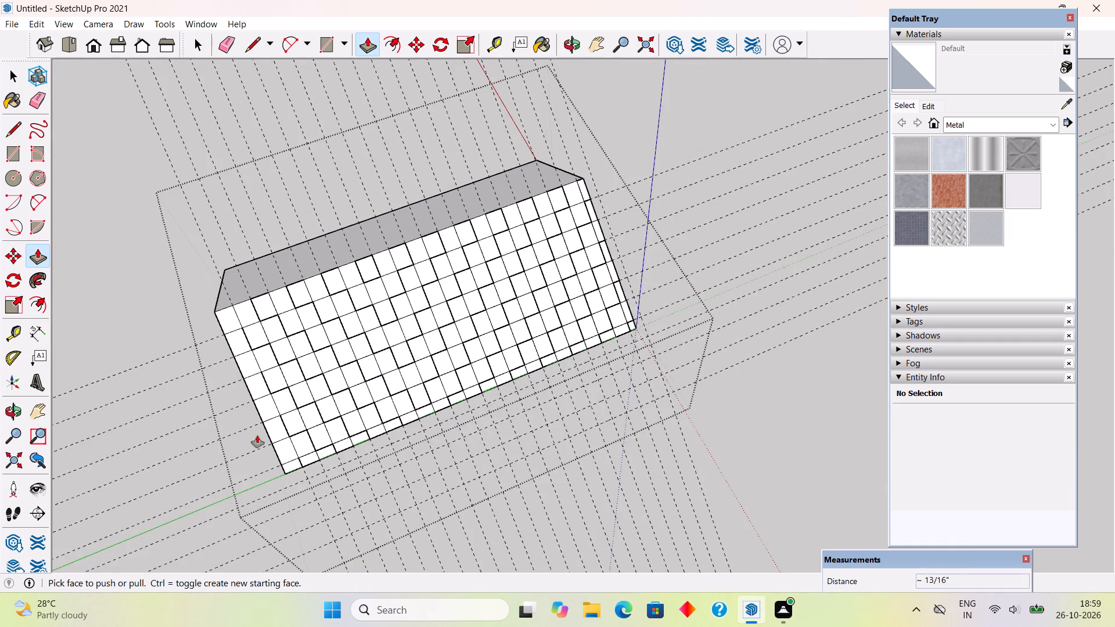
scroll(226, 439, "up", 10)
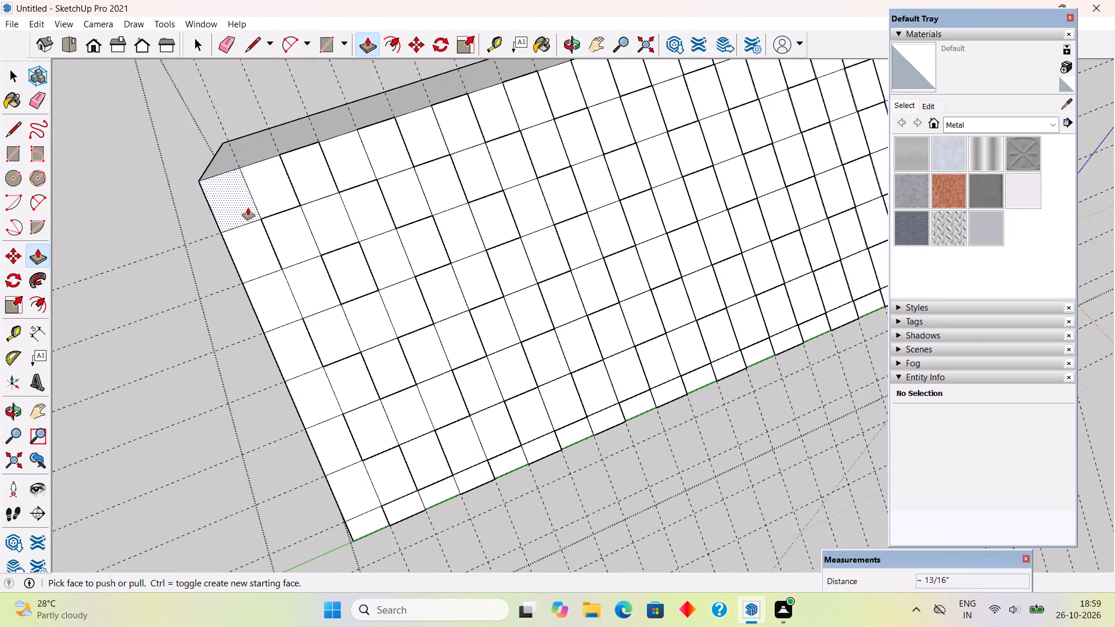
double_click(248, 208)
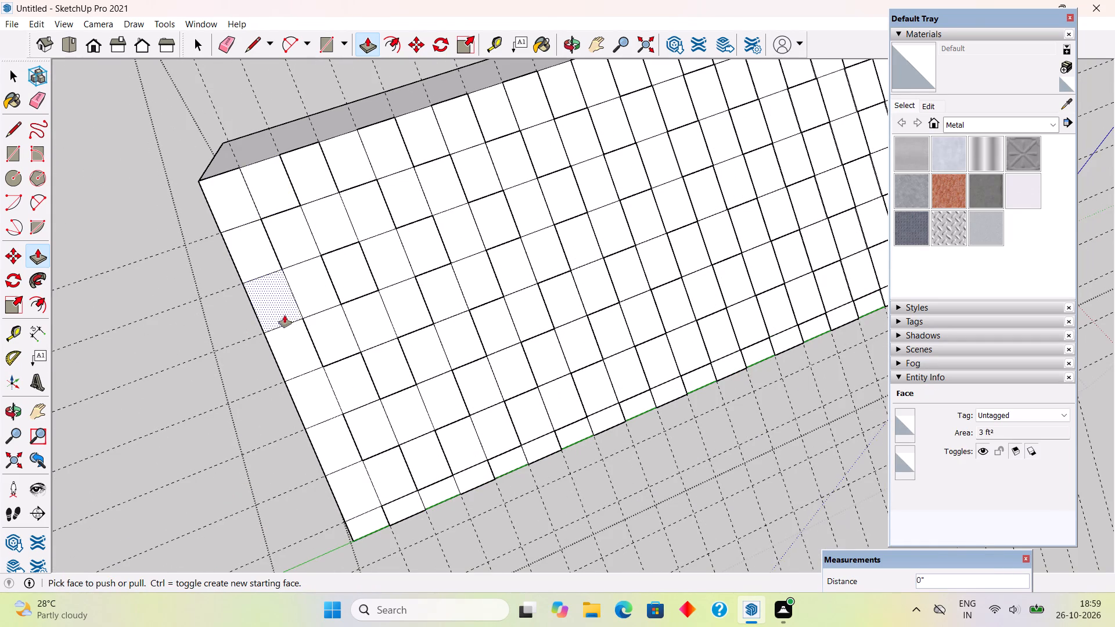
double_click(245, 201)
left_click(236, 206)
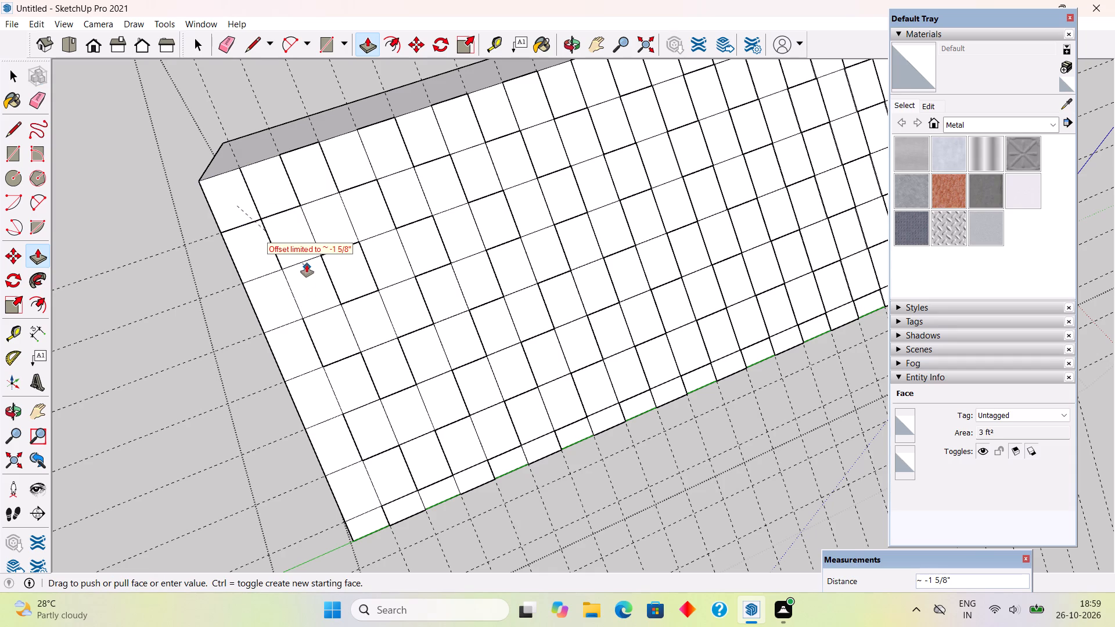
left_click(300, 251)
Raise the gable-edge column's ridge cell 0.5" plus a further pull, and repeat that last pull on the column's other odd-row cells.
middle_click_drag(251, 234, 491, 134)
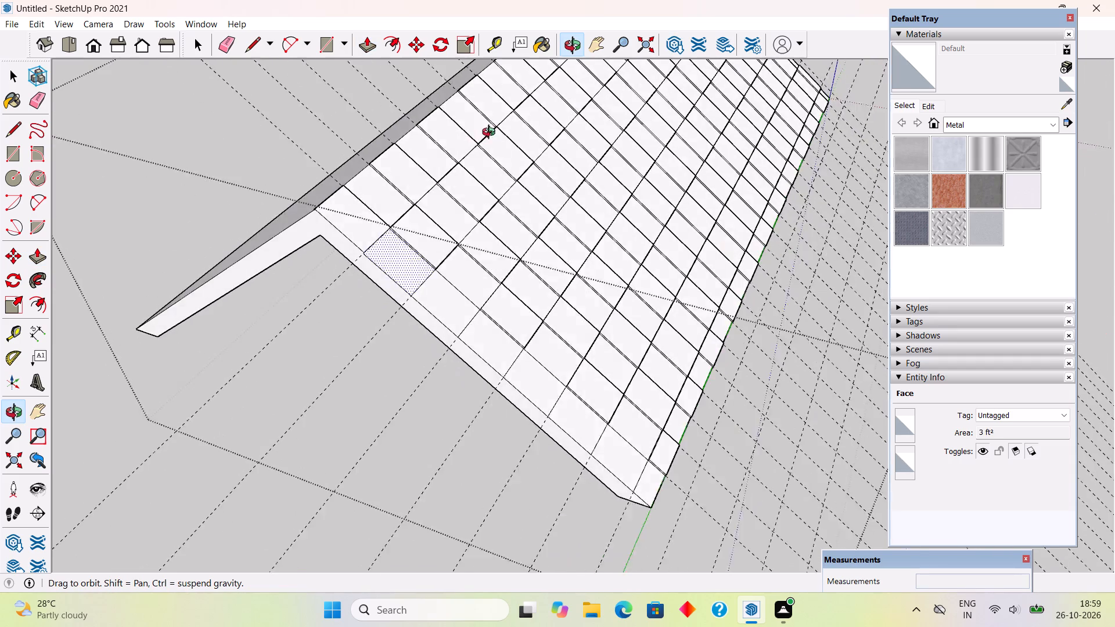
middle_click_drag(491, 134, 506, 118)
left_click(380, 201)
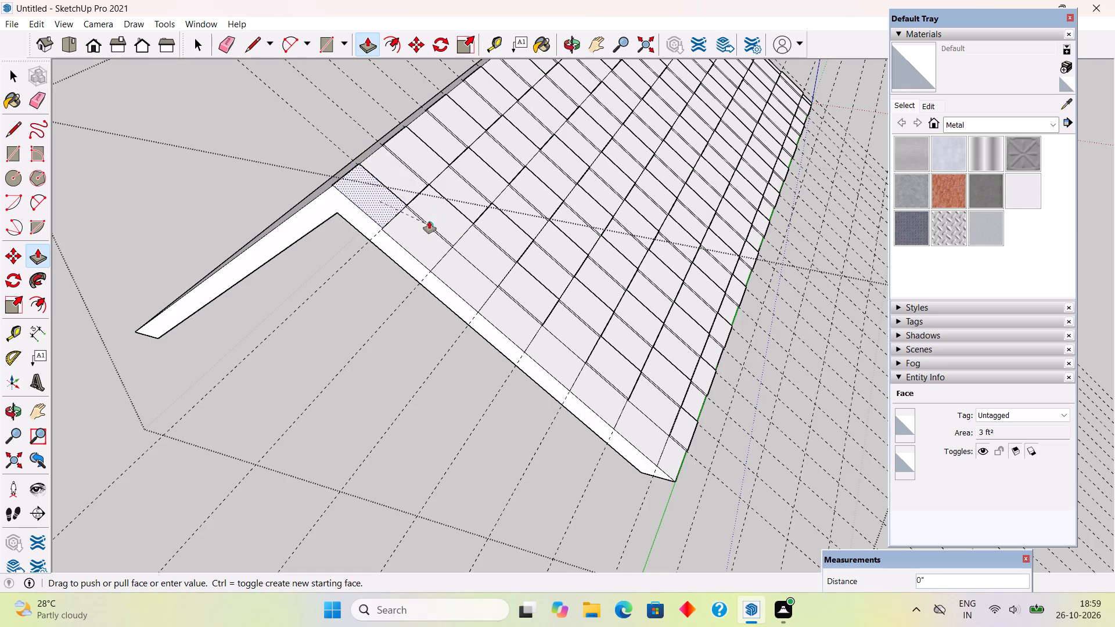
type(".5\"")
key("Return")
left_click(393, 209)
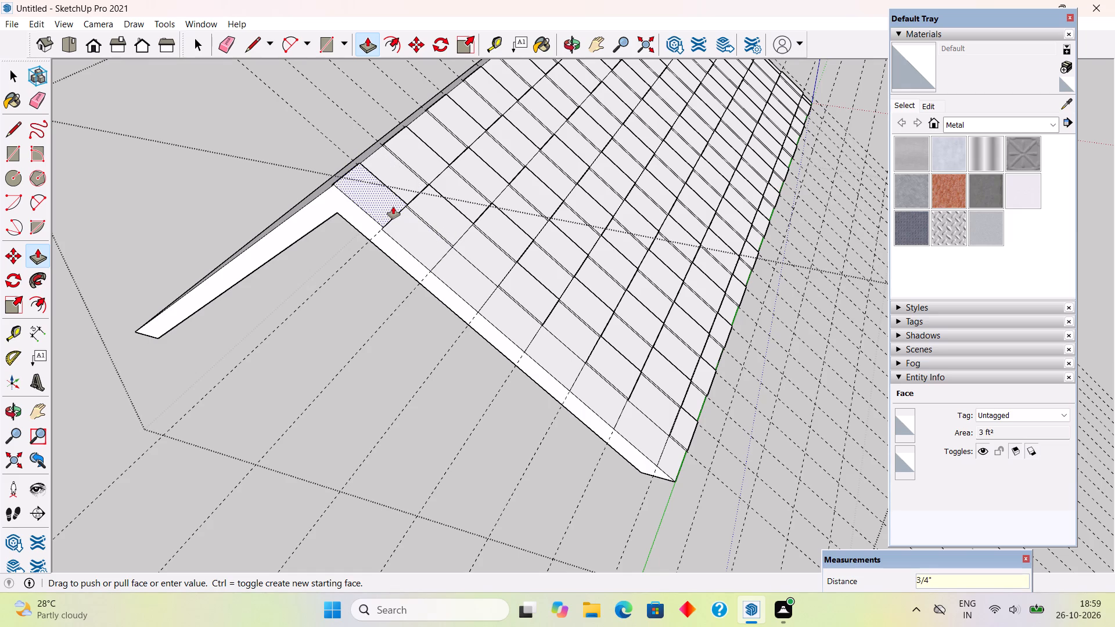
left_click(394, 207)
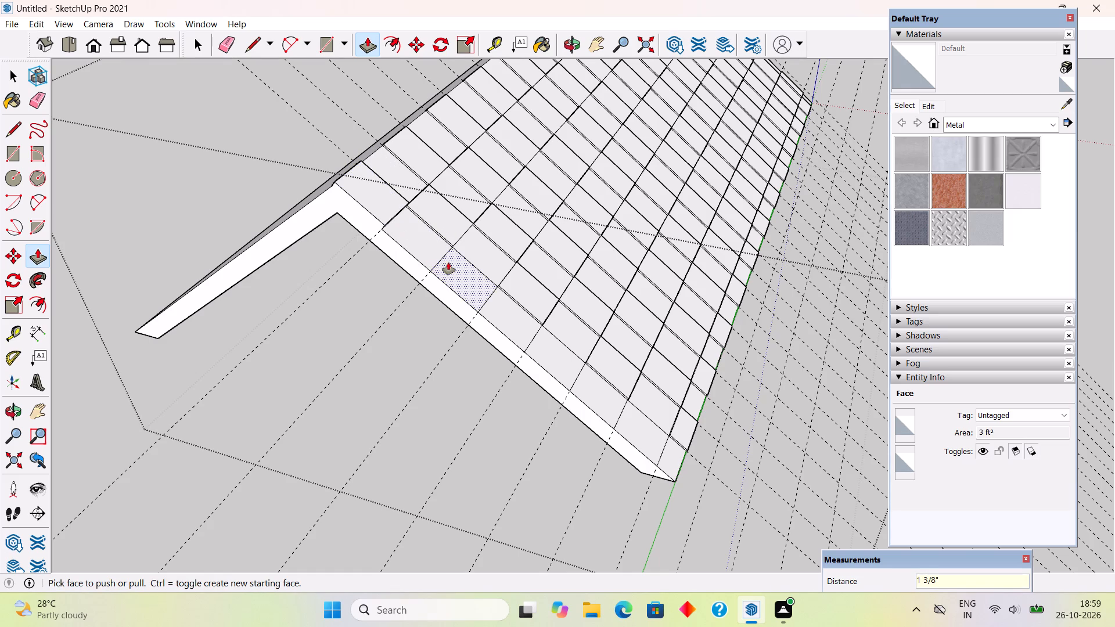
double_click(448, 262)
double_click(543, 355)
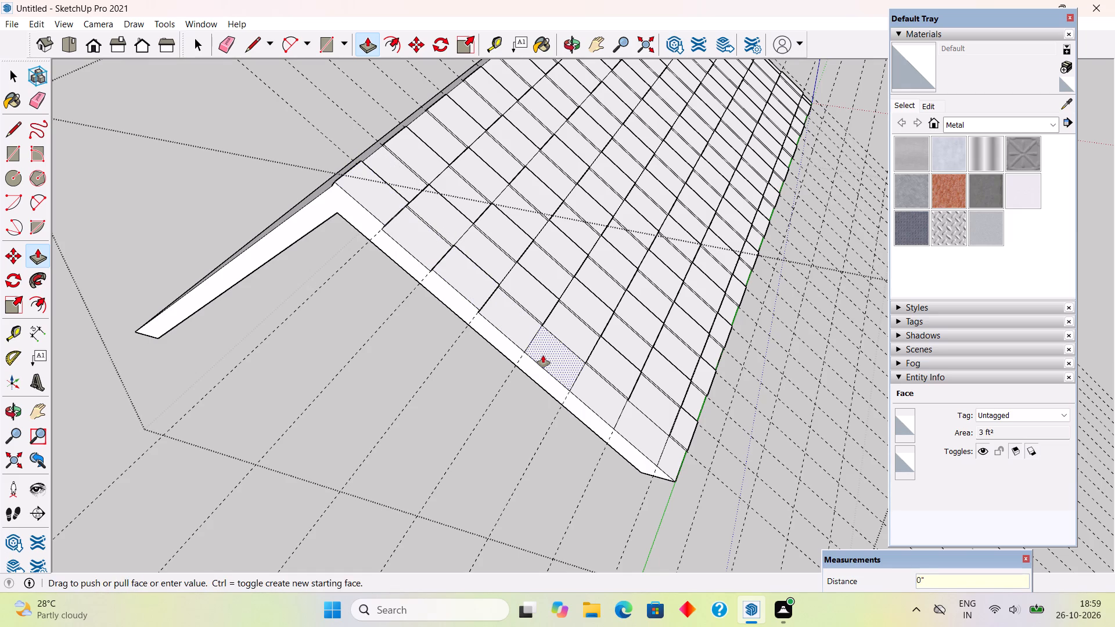
double_click(630, 423)
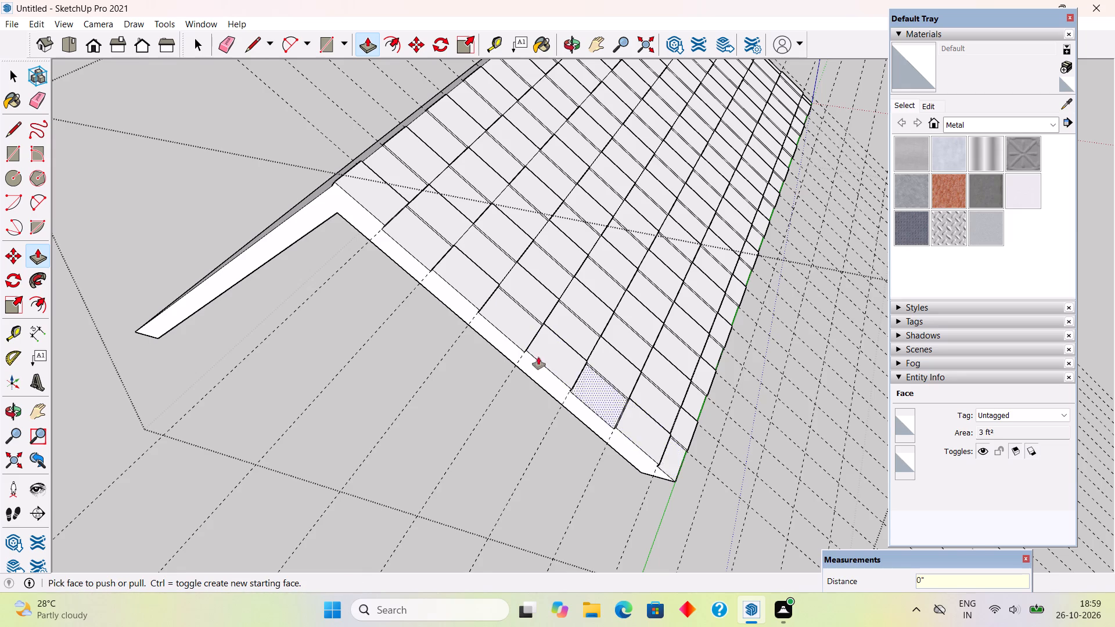
Exit the roof group and delete all the guides.
scroll(530, 357, "down", 10)
key("space")
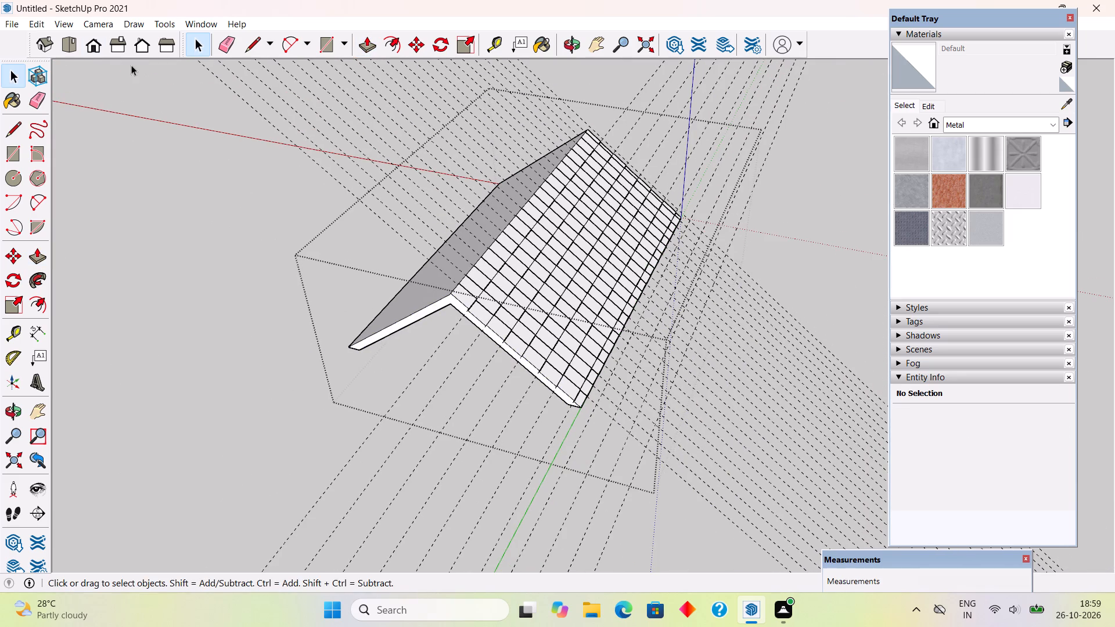
left_click(141, 201)
left_click(33, 22)
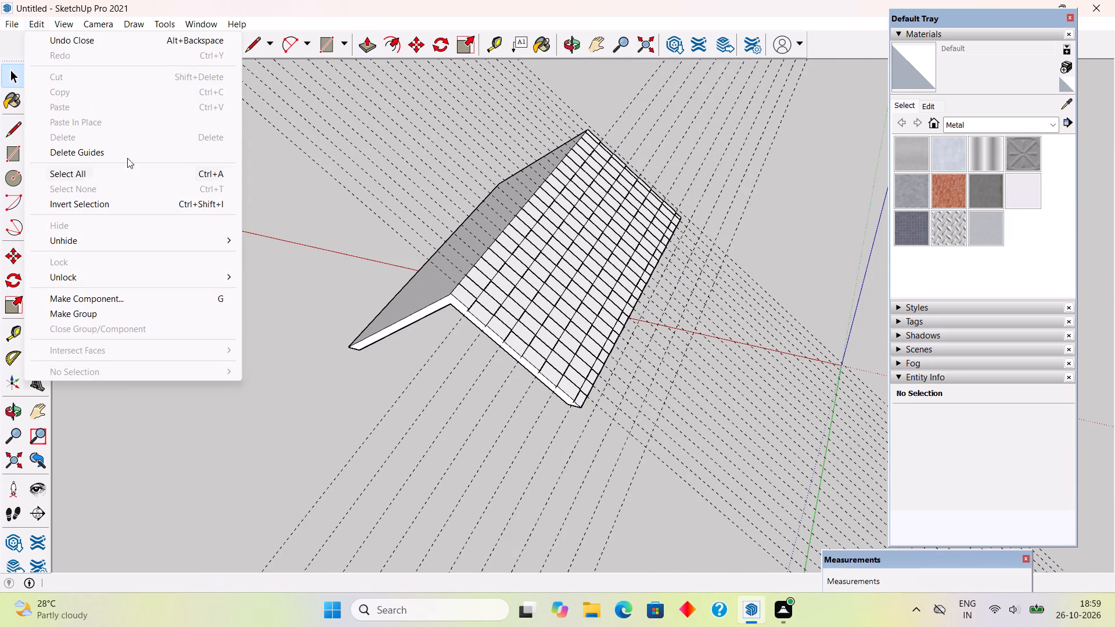
left_click(128, 149)
Examine the roof from several angles, checking the checkerboard tile relief, the gable edges and the still-plain slope.
middle_click_drag(413, 320, 97, 240)
middle_click_drag(735, 321, 242, 203)
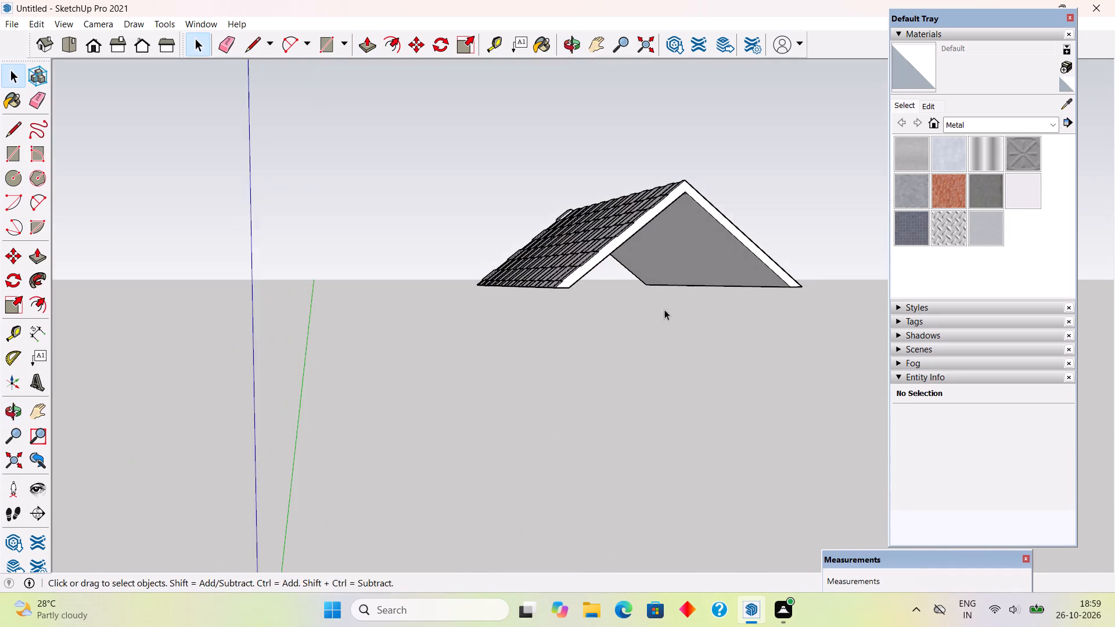
middle_click_drag(656, 308, 653, 370)
scroll(653, 370, "down", 3)
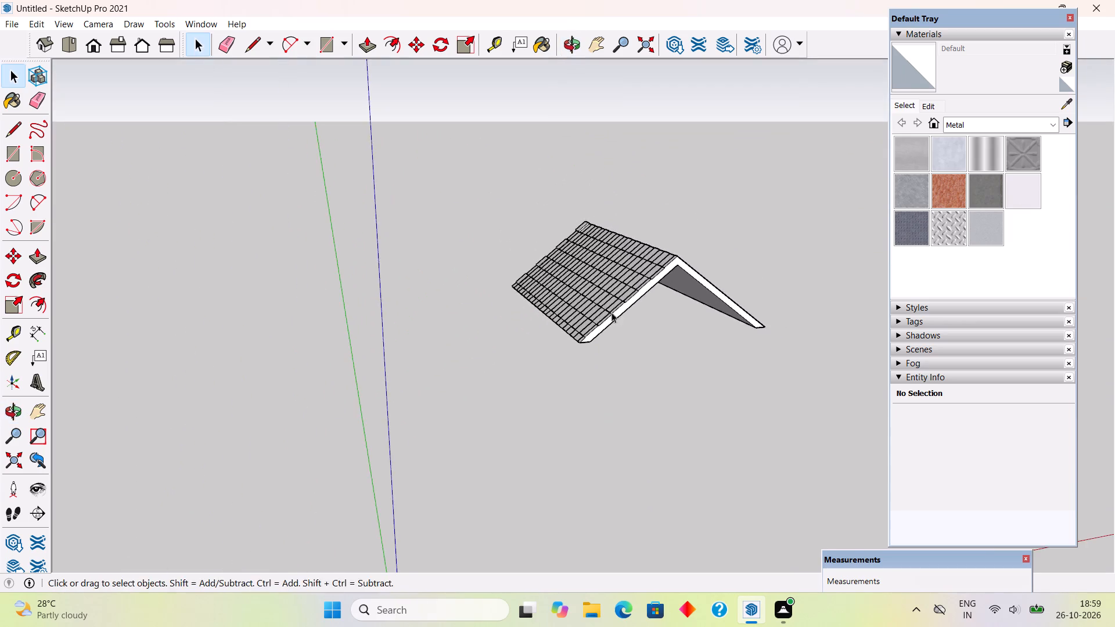
middle_click_drag(598, 292, 599, 379)
scroll(650, 309, "up", 8)
middle_click_drag(631, 361, 673, 409)
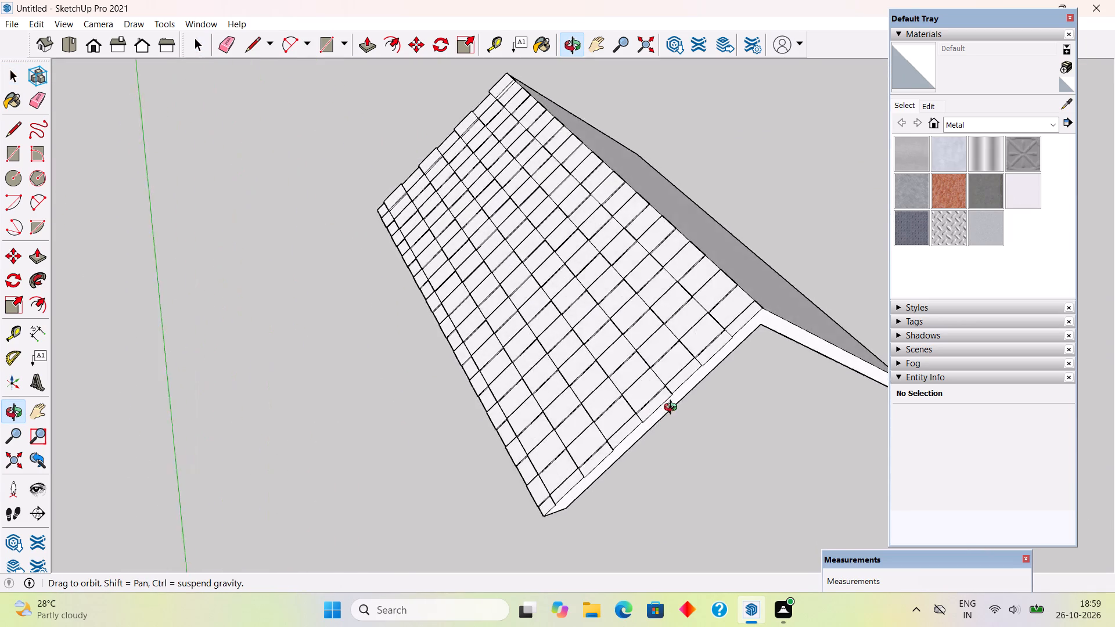
middle_click_drag(673, 409, 758, 426)
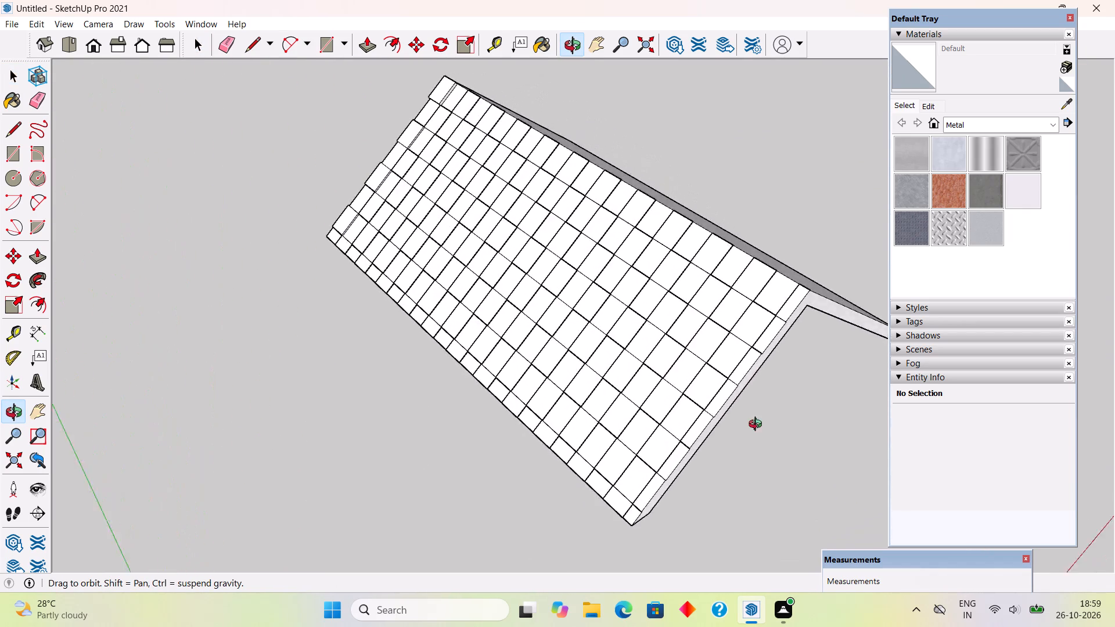
middle_click_drag(758, 426, 524, 340)
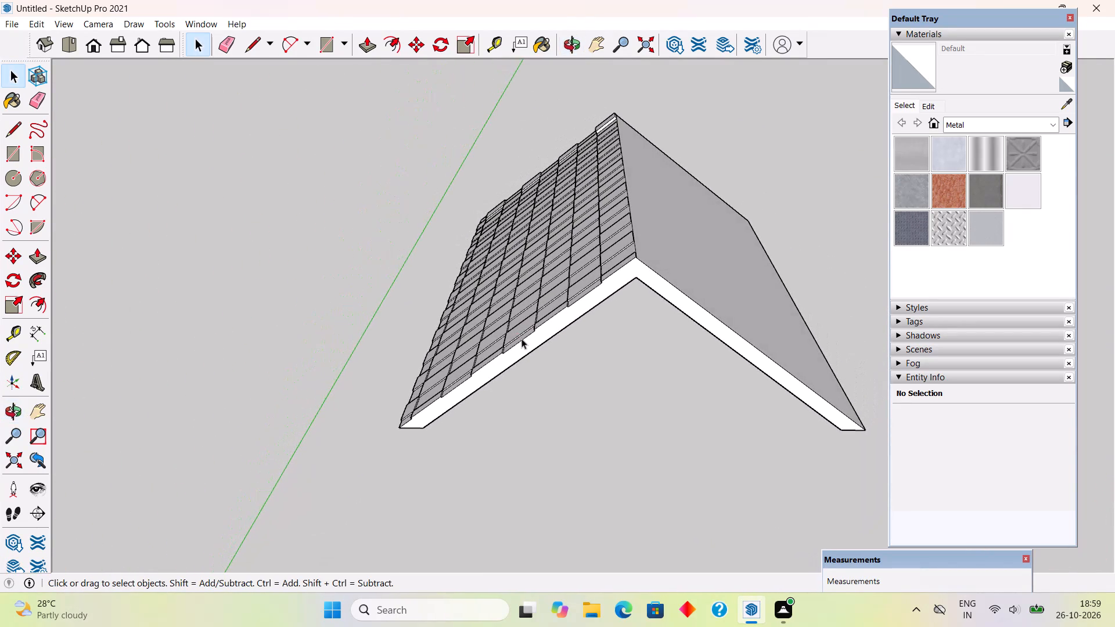
scroll(535, 312, "up", 10)
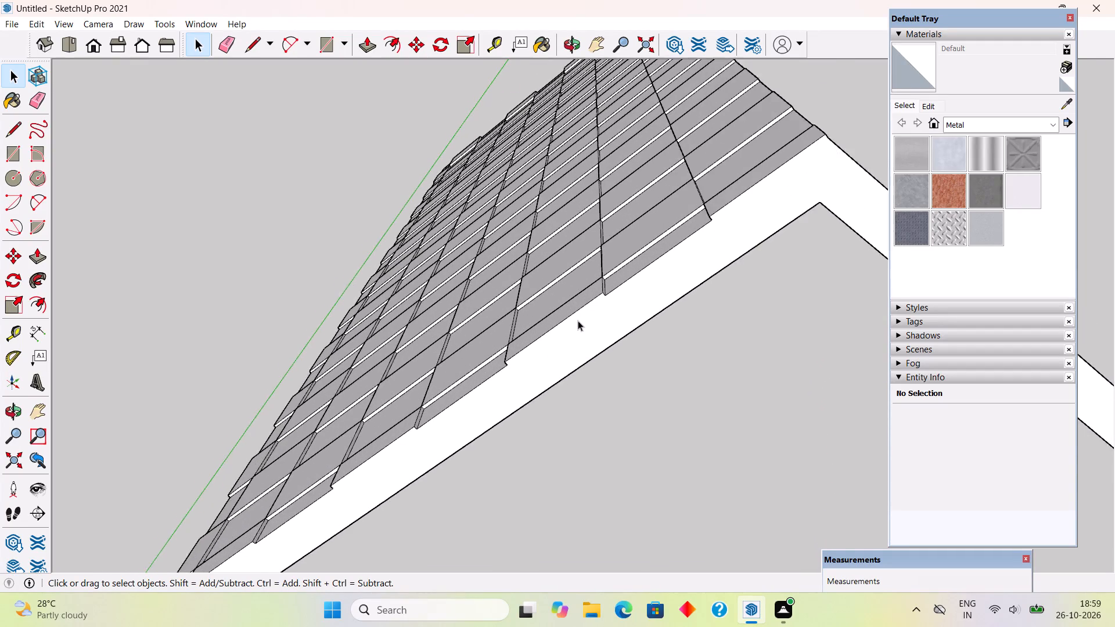
scroll(578, 320, "up", 2)
scroll(513, 312, "down", 11)
middle_click_drag(487, 315, 636, 418)
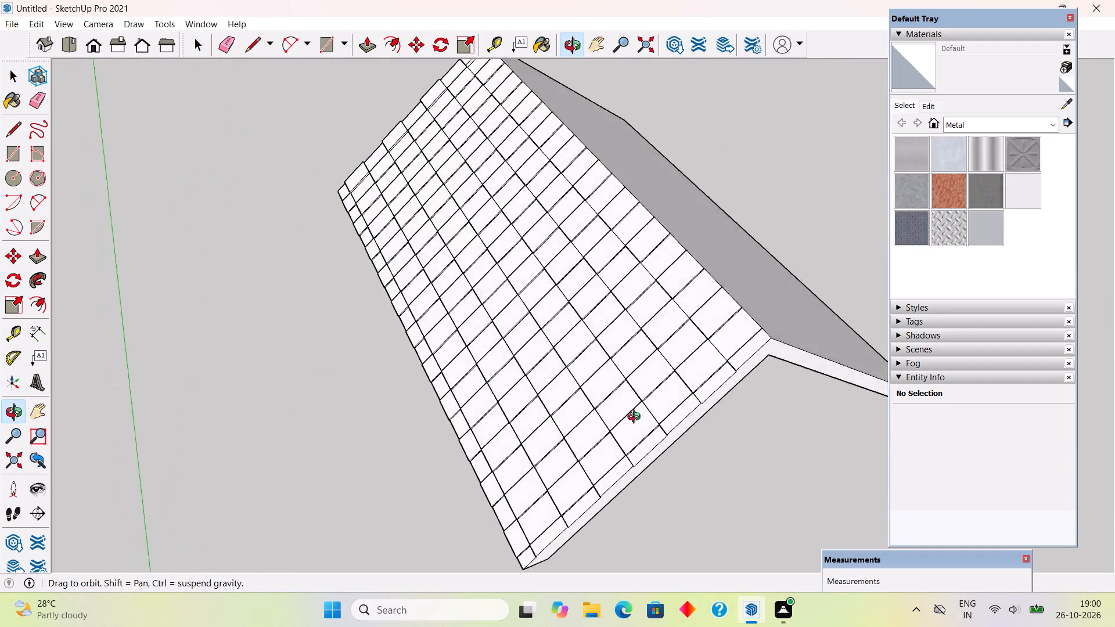
middle_click_drag(636, 418, 583, 294)
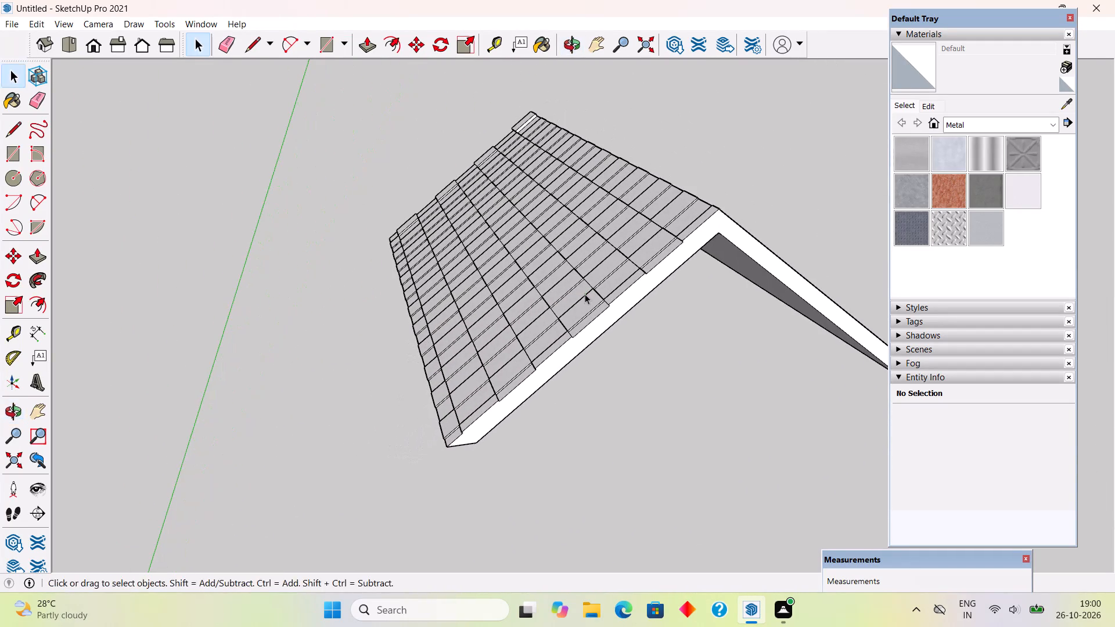
scroll(612, 310, "up", 6)
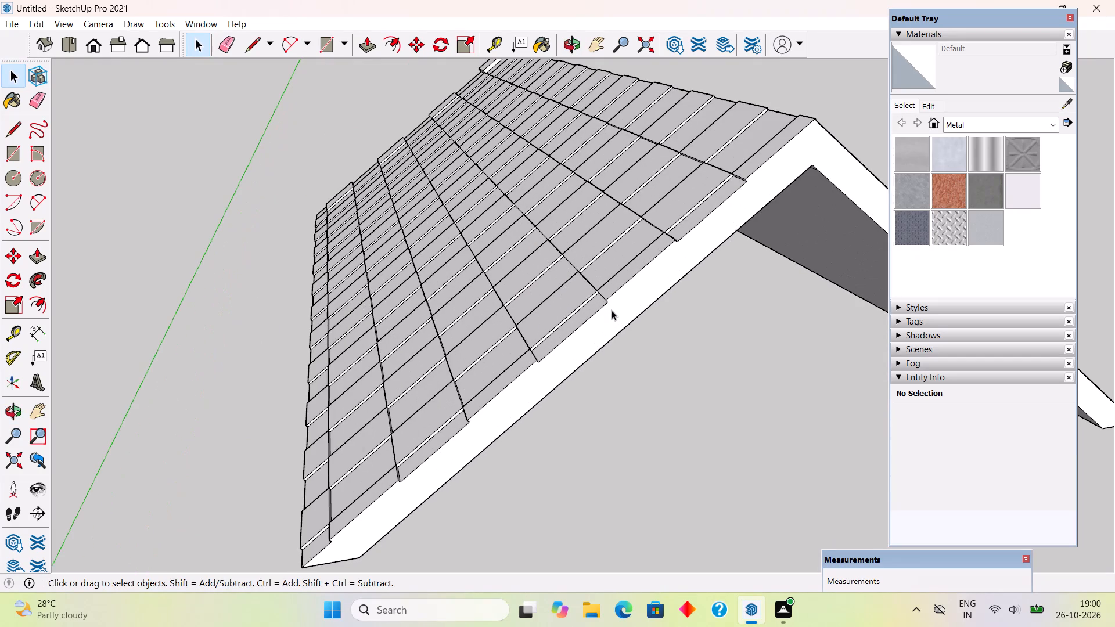
middle_click_drag(581, 330, 560, 217)
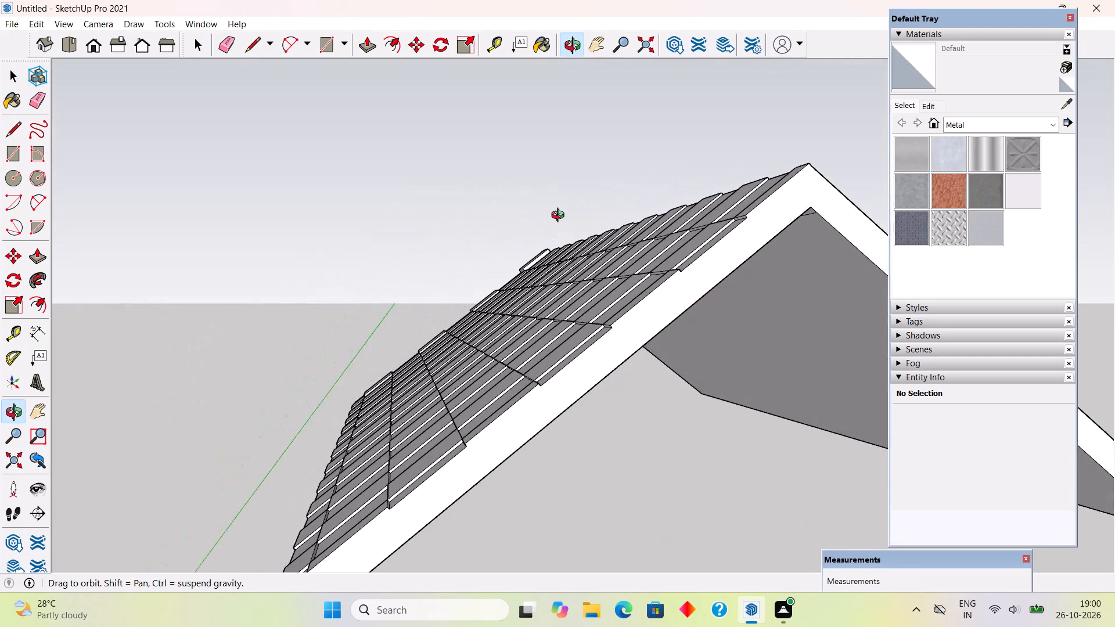
middle_click_drag(560, 217, 557, 215)
scroll(557, 215, "down", 10)
middle_click_drag(565, 228, 590, 351)
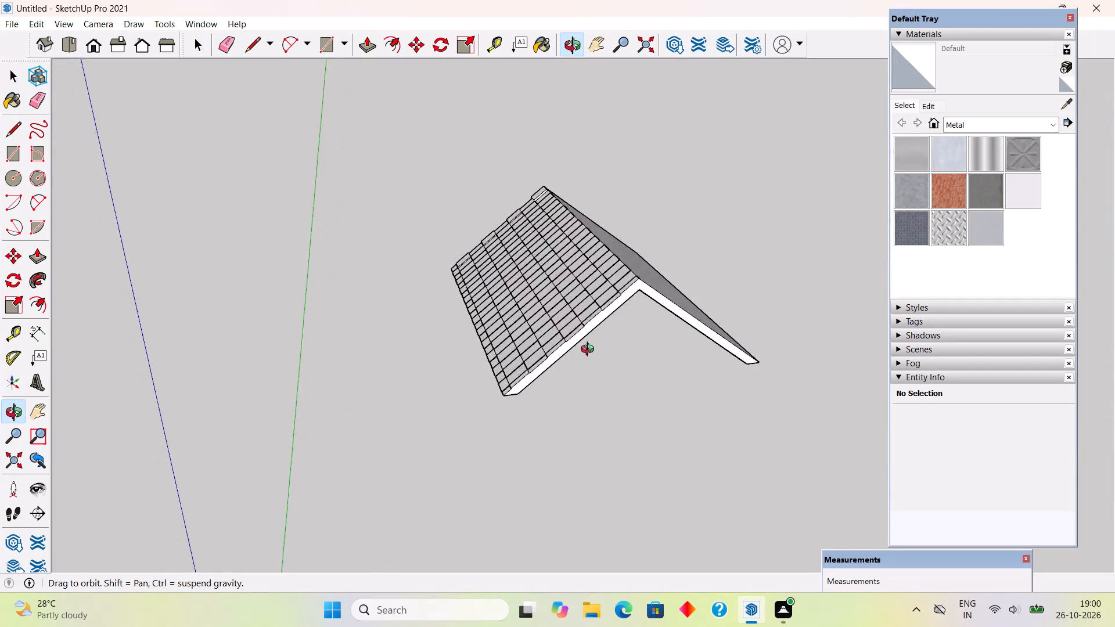
middle_click_drag(590, 351, 571, 321)
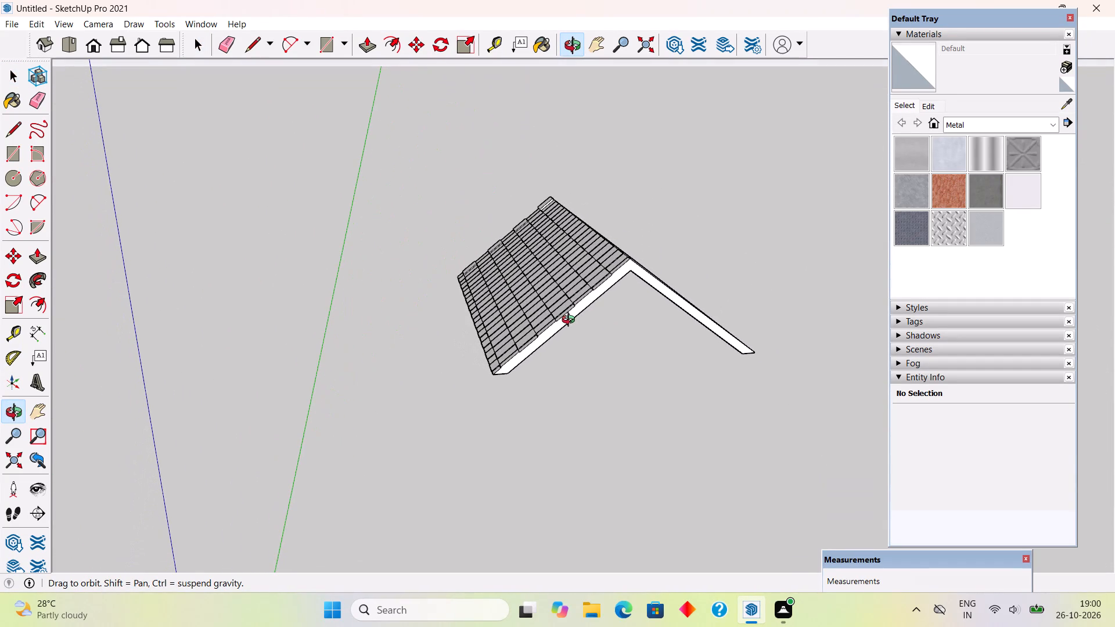
middle_click_drag(571, 321, 588, 352)
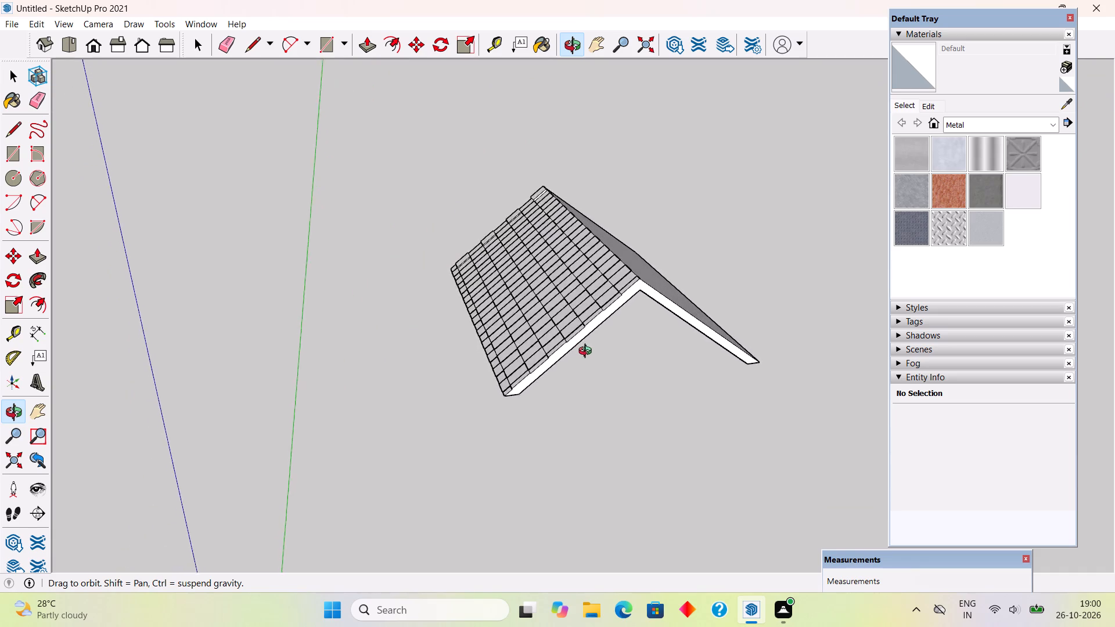
middle_click_drag(588, 352, 493, 233)
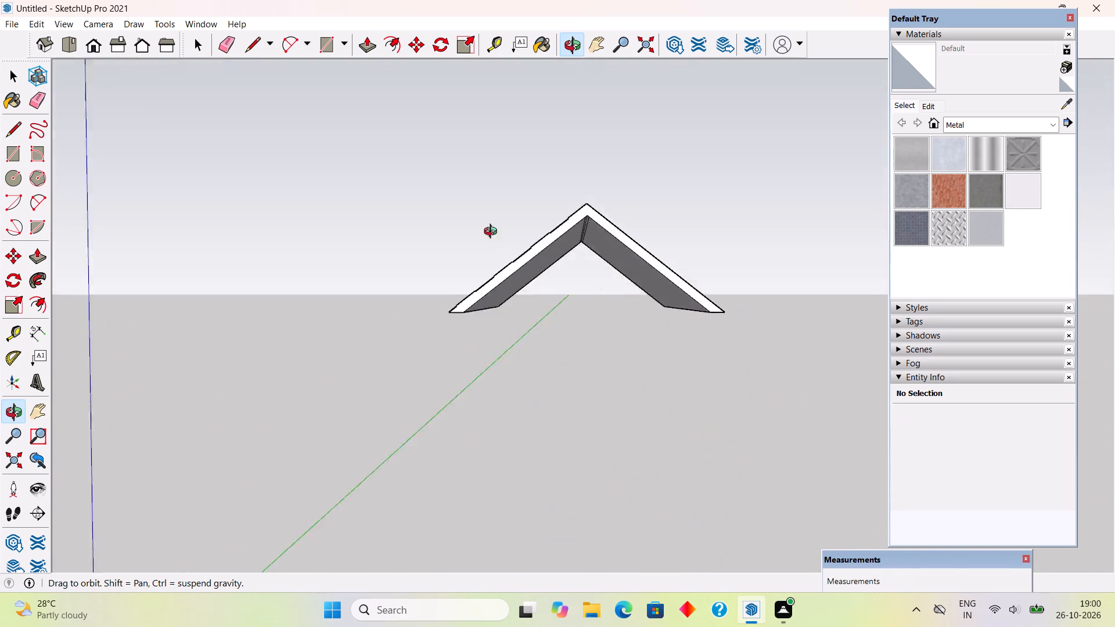
middle_click_drag(493, 233, 321, 338)
middle_click_drag(598, 327, 439, 419)
Inside the roof group, place a guide on the plain slope 2' in from the gable edge nearest the origin, and another 1" beyond it.
triple_click(537, 326)
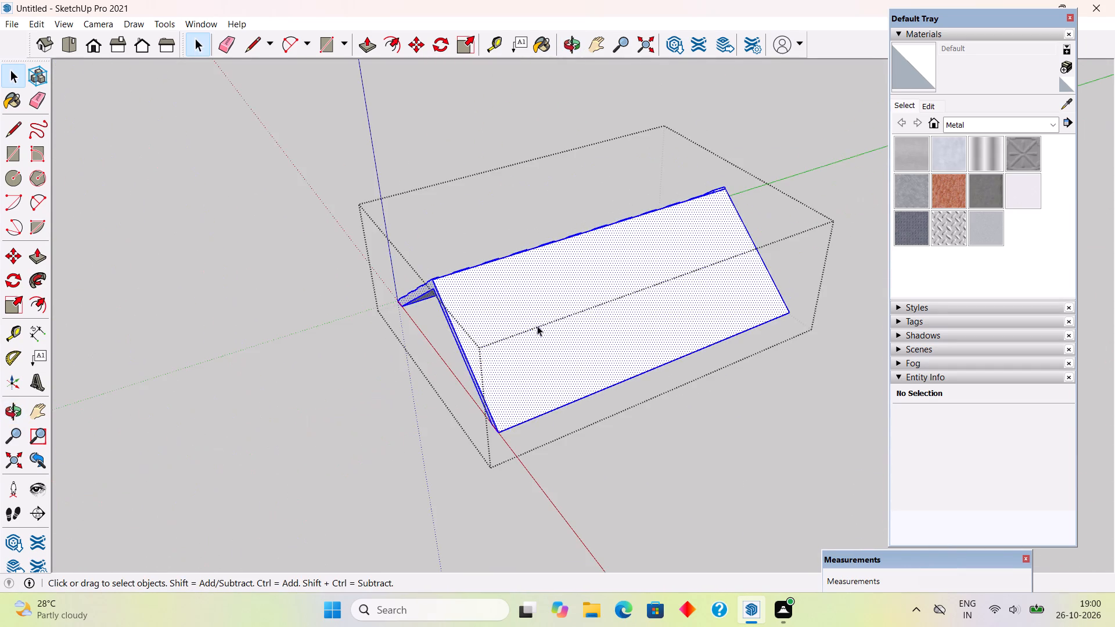
middle_click_drag(674, 358, 446, 395)
scroll(435, 322, "up", 5)
key("t")
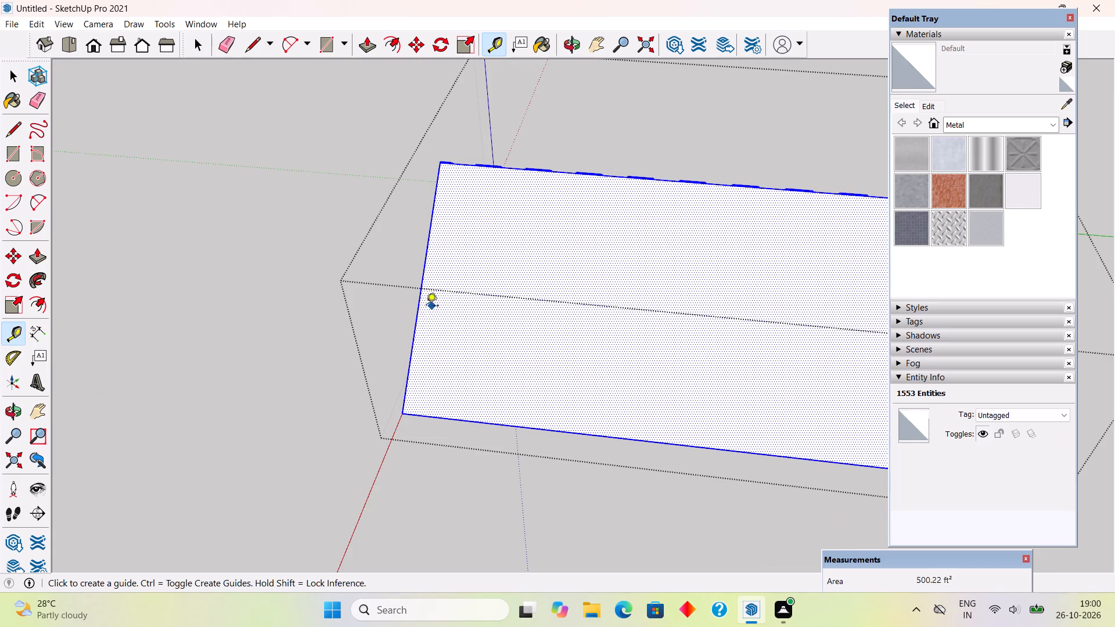
left_click(415, 319)
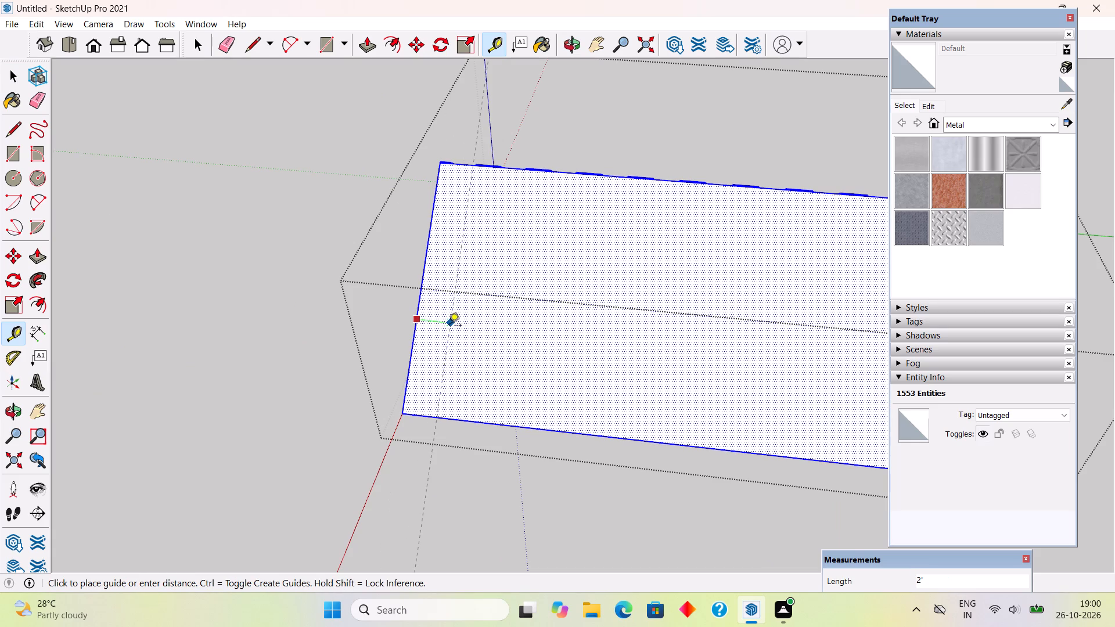
type("2'")
key("Return")
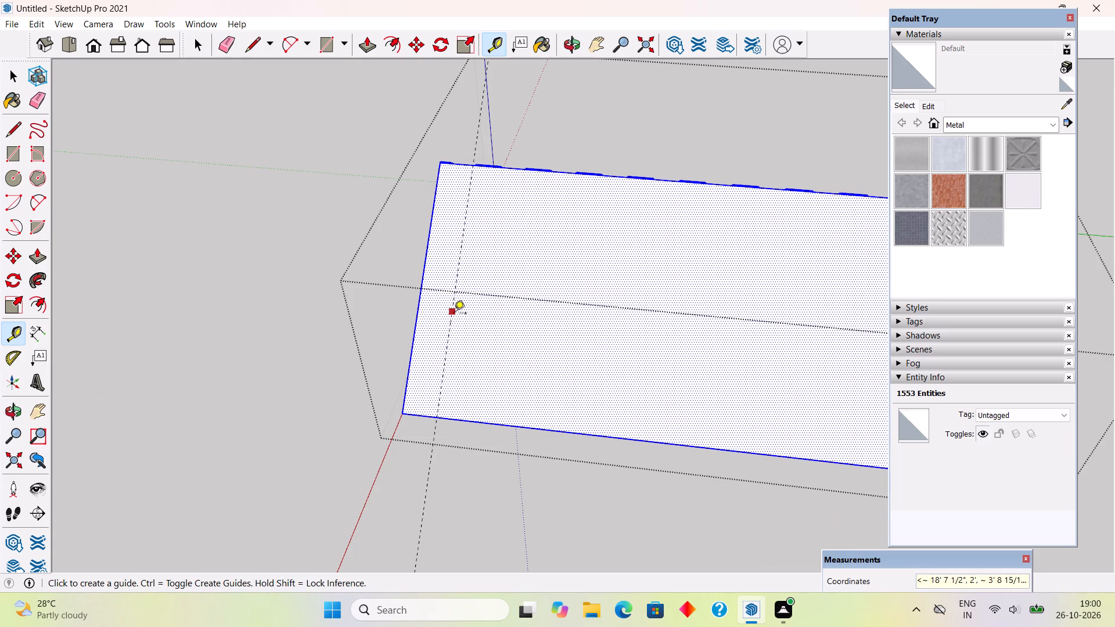
left_click(454, 315)
type("1\"")
key("Return")
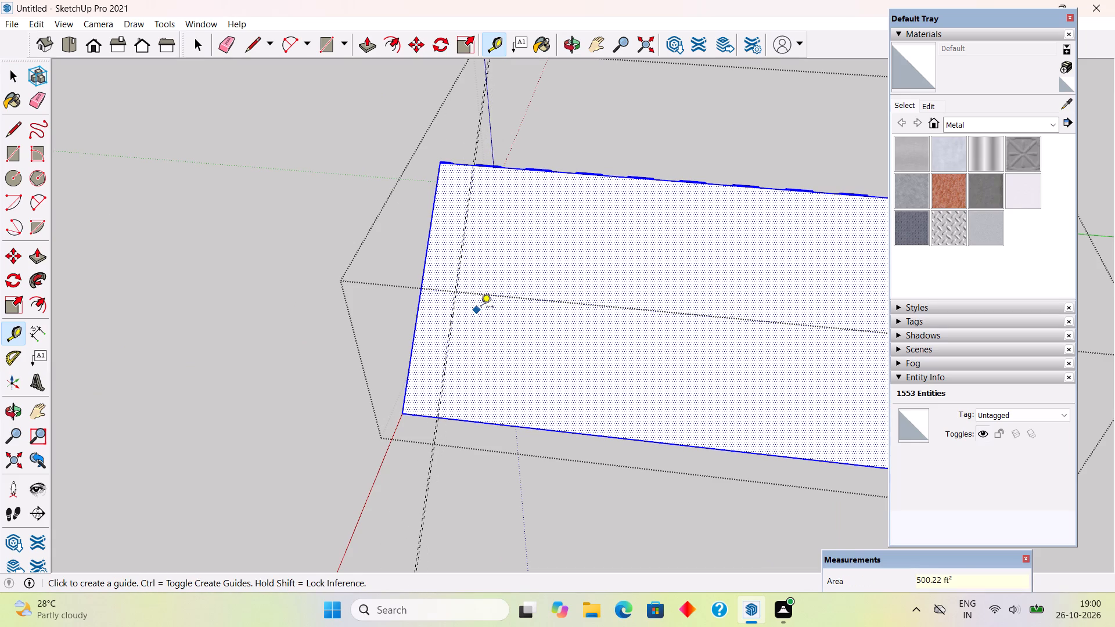
scroll(481, 308, "down", 4)
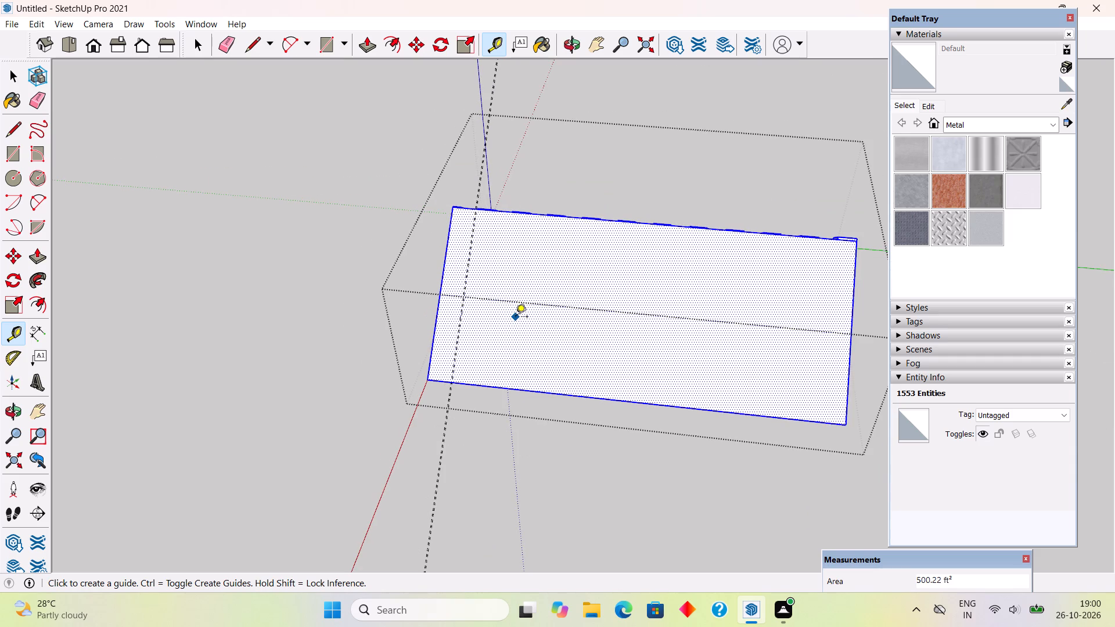
key("space")
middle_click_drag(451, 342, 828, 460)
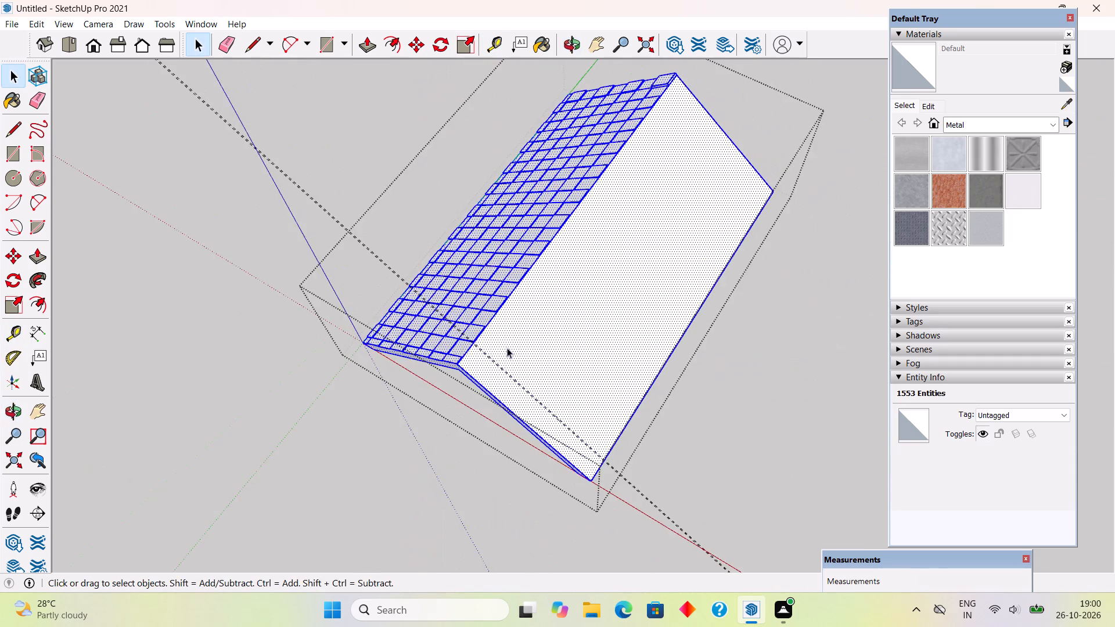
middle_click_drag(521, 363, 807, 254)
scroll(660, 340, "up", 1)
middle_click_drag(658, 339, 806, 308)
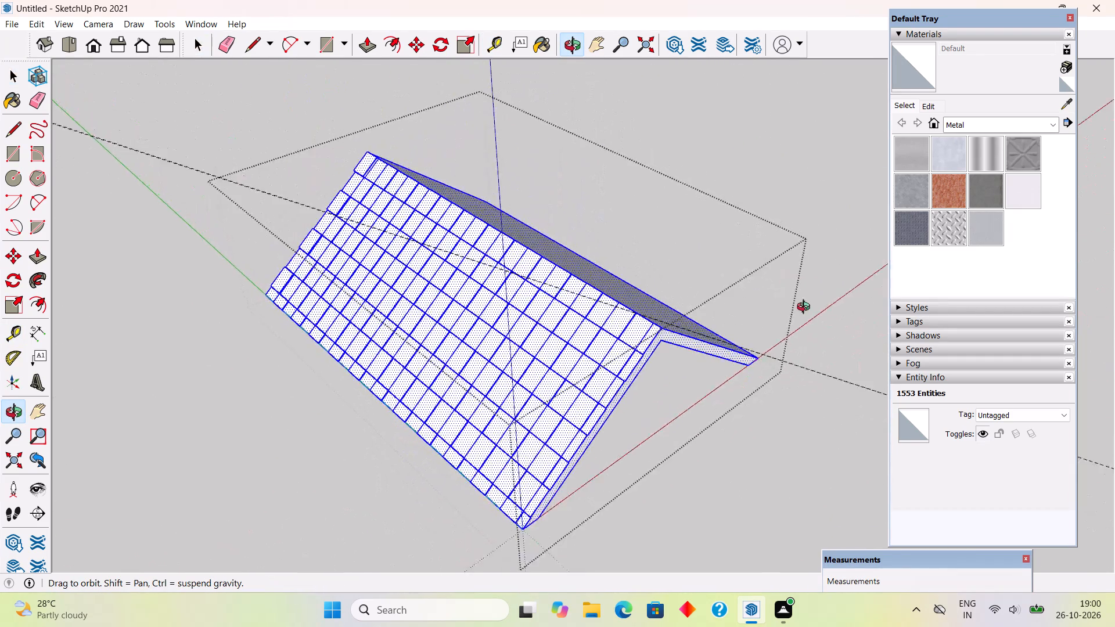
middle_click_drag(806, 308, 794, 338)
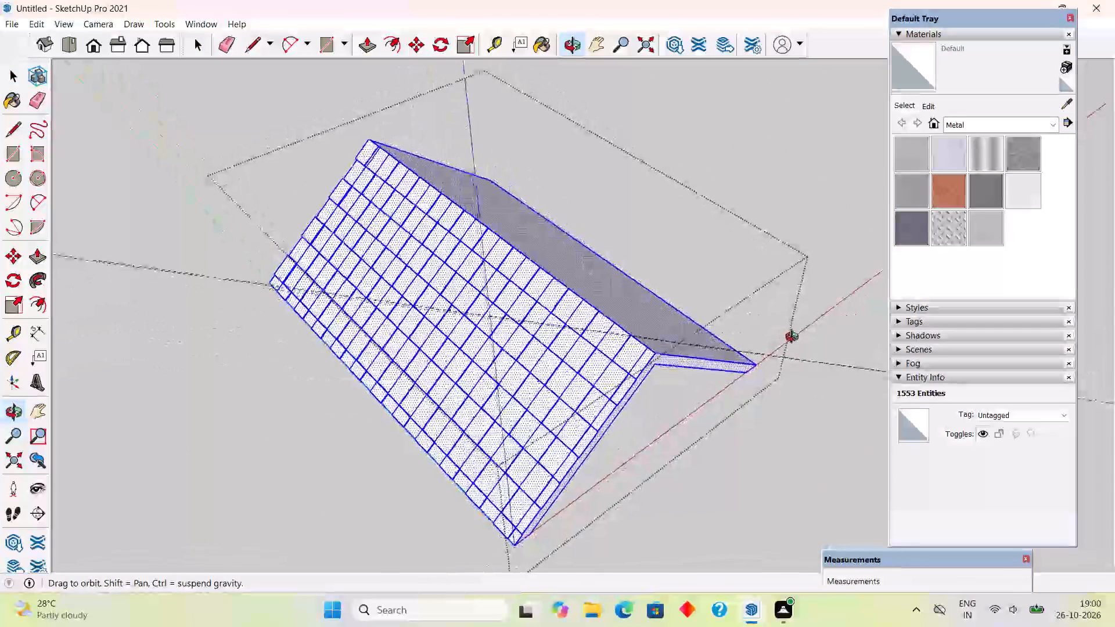
Examine the roof from several sides, comparing the plain slope and its two guides with the tiled slope and gable edges.
middle_click_drag(794, 338, 290, 350)
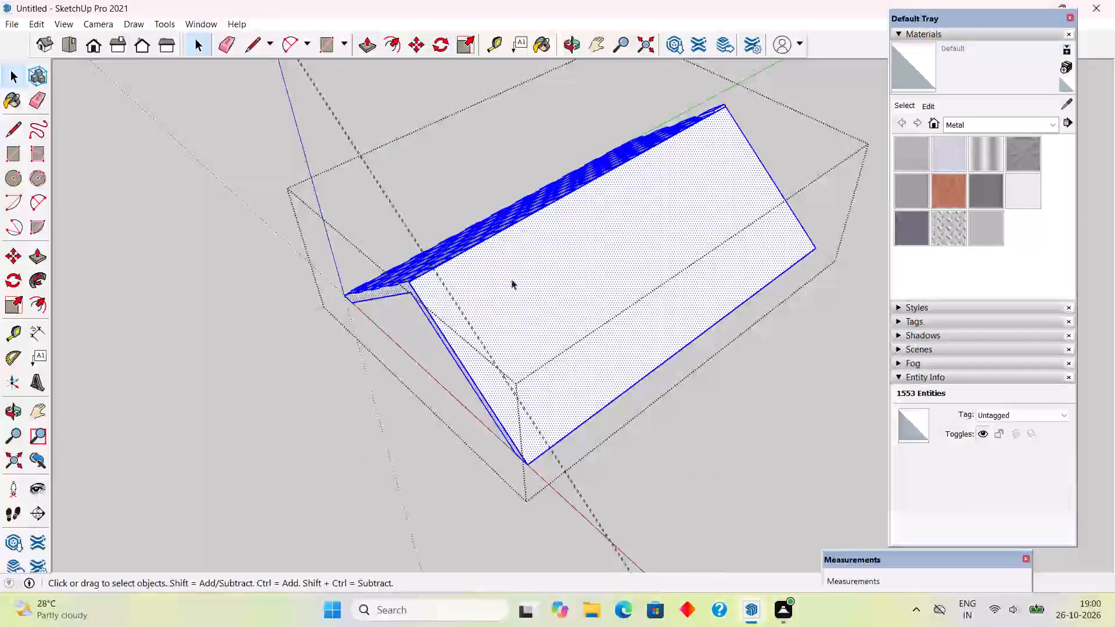
scroll(528, 255, "down", 5)
middle_click_drag(669, 284, 350, 350)
scroll(744, 246, "up", 4)
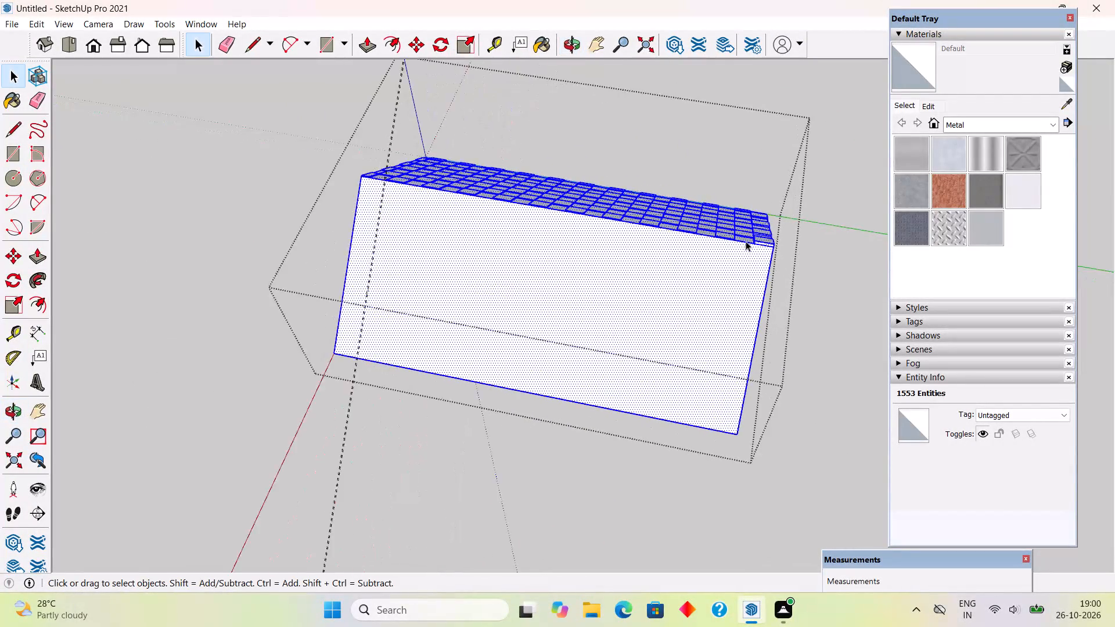
scroll(746, 241, "up", 1)
middle_click_drag(774, 235, 330, 57)
scroll(668, 306, "up", 9)
middle_click_drag(636, 300, 454, 278)
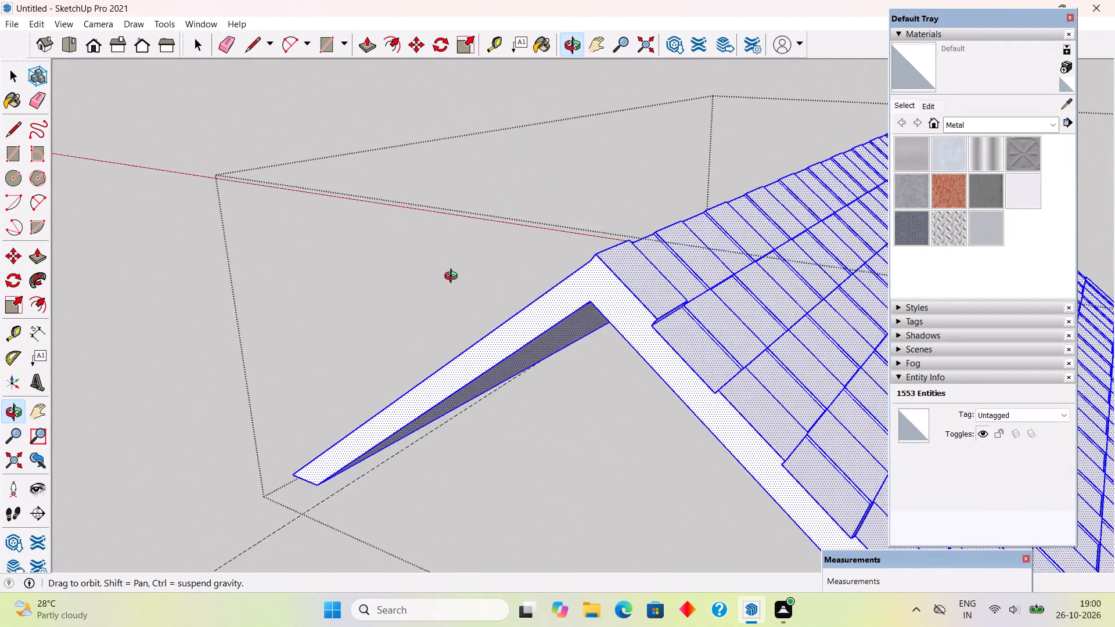
middle_click_drag(454, 278, 660, 316)
scroll(667, 319, "up", 3)
scroll(686, 304, "down", 6)
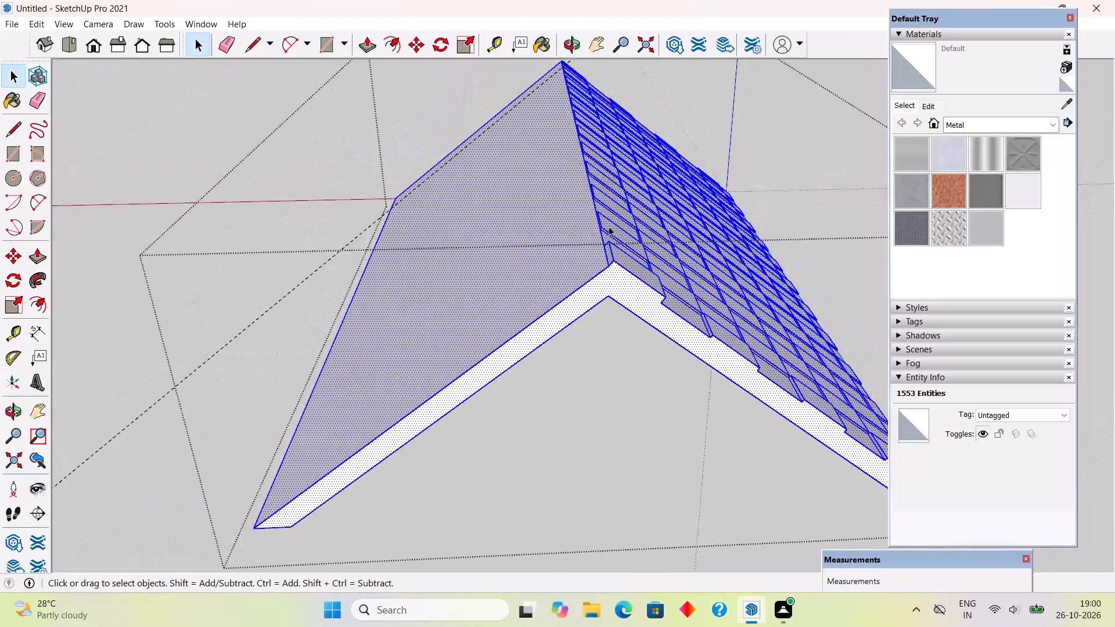
scroll(609, 226, "down", 11)
middle_click_drag(618, 282, 856, 366)
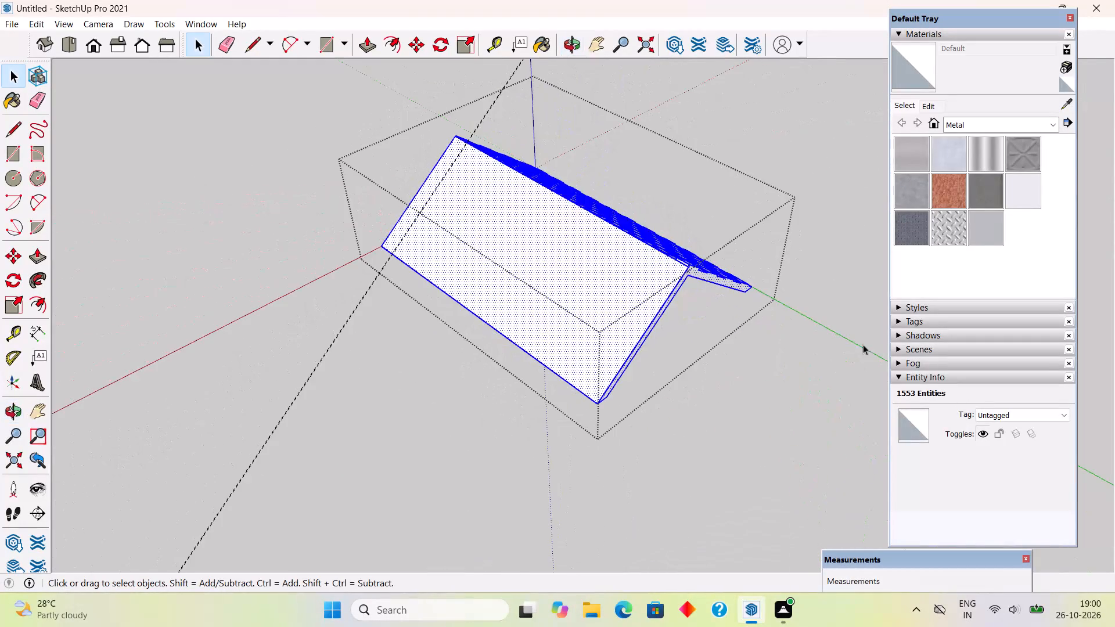
middle_click_drag(559, 251, 786, 275)
scroll(505, 269, "up", 1)
middle_click_drag(537, 282, 676, 289)
scroll(391, 313, "up", 6)
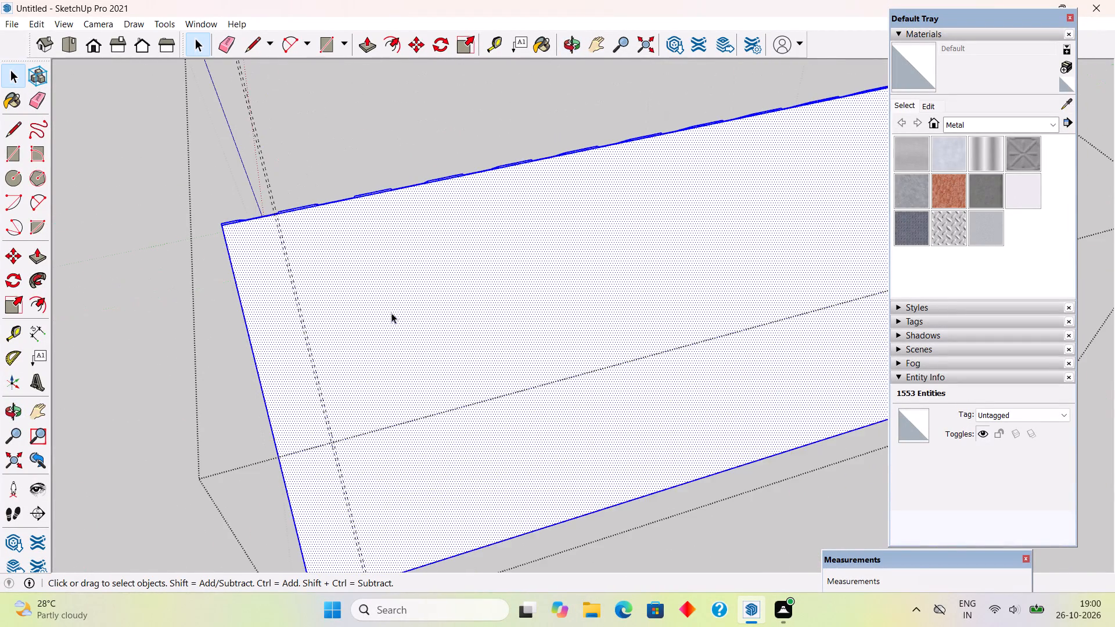
scroll(391, 313, "up", 1)
scroll(326, 347, "up", 3)
scroll(281, 187, "down", 2)
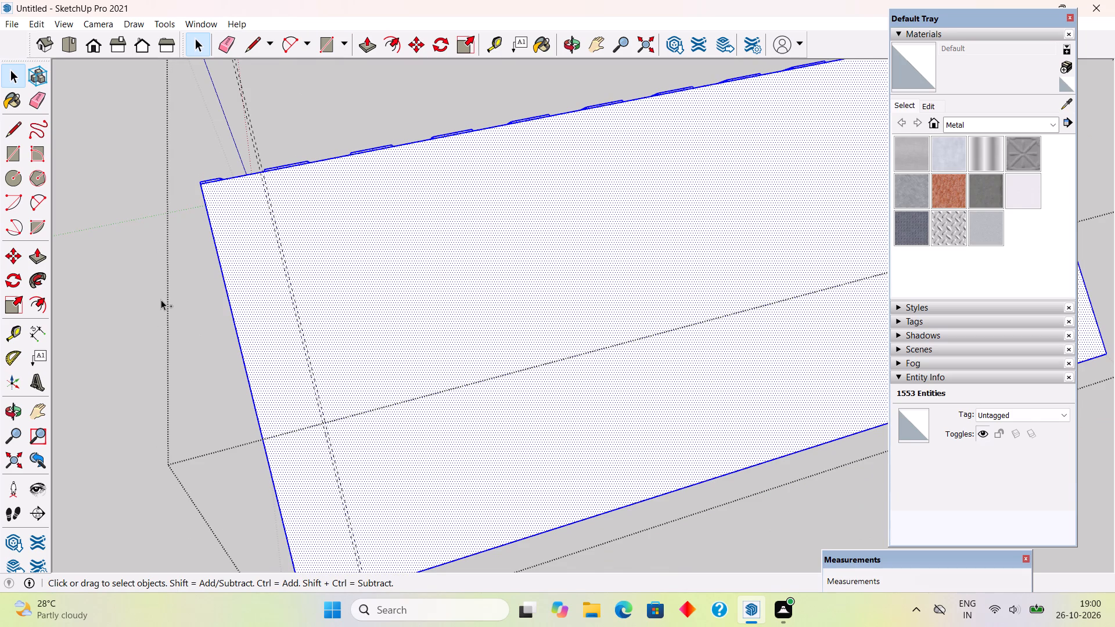
Undo the two guides placed on the plain slope and exit the roof group.
key("ctrl+z")
key("ctrl+z")
scroll(257, 267, "down", 7)
left_click(150, 244)
Inspect the tiled slope's rows and columns up close inside the roof group, checking distances from a tile edge with the Tape Measure.
middle_click_drag(288, 363, 370, 369)
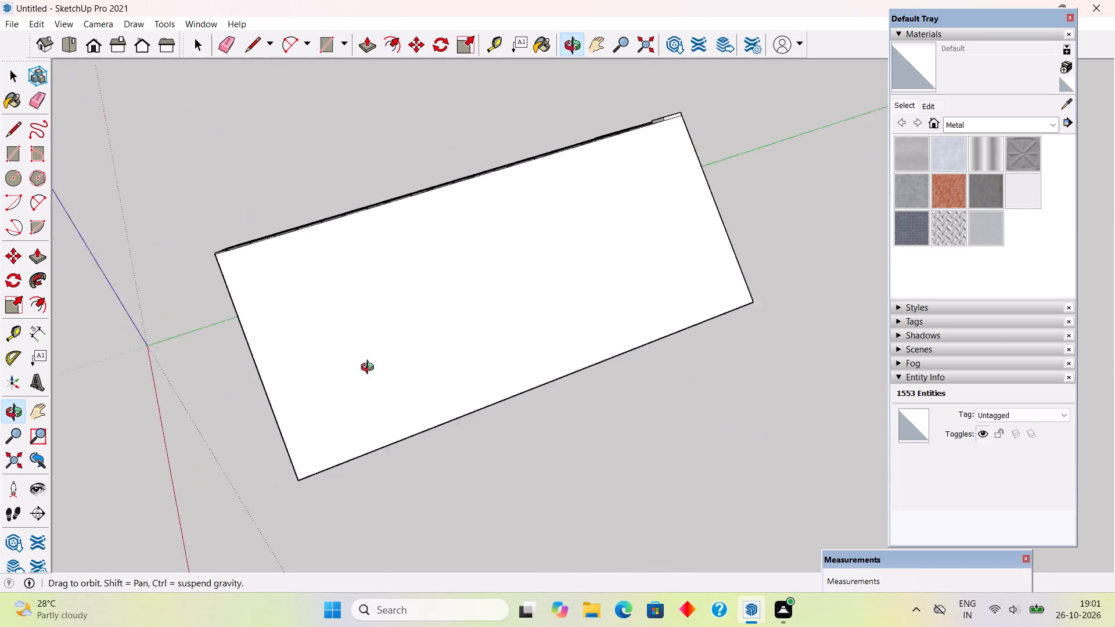
middle_click_drag(370, 369, 607, 325)
middle_click_drag(471, 489, 728, 337)
middle_click_drag(512, 366, 557, 327)
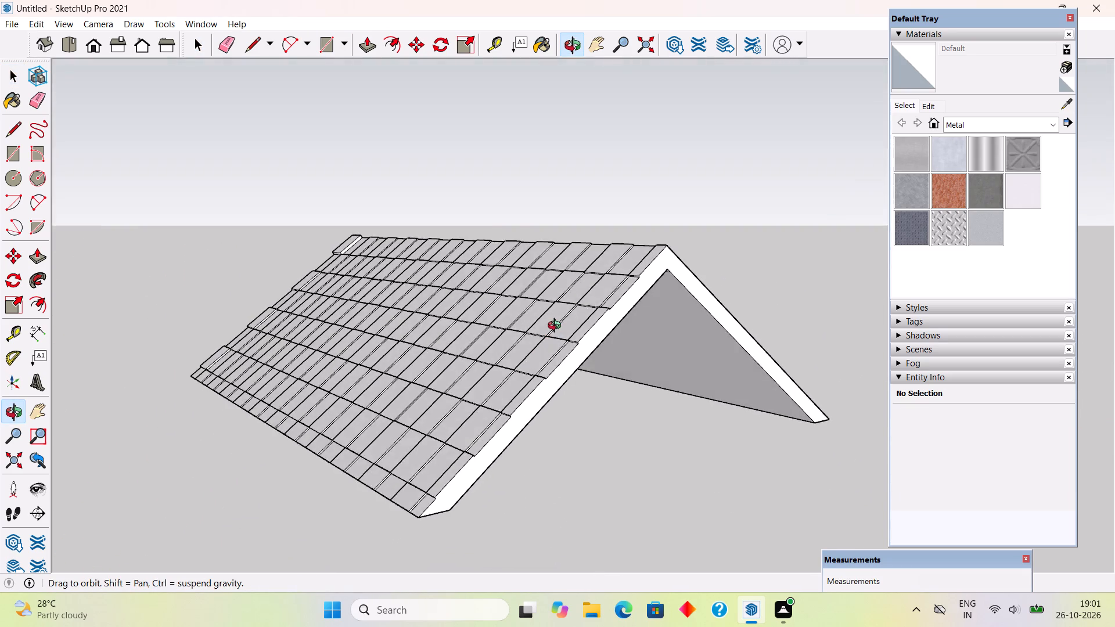
middle_click_drag(557, 327, 573, 364)
scroll(571, 364, "down", 4)
middle_click_drag(528, 343, 572, 390)
scroll(573, 237, "down", 5)
middle_click_drag(546, 322, 663, 432)
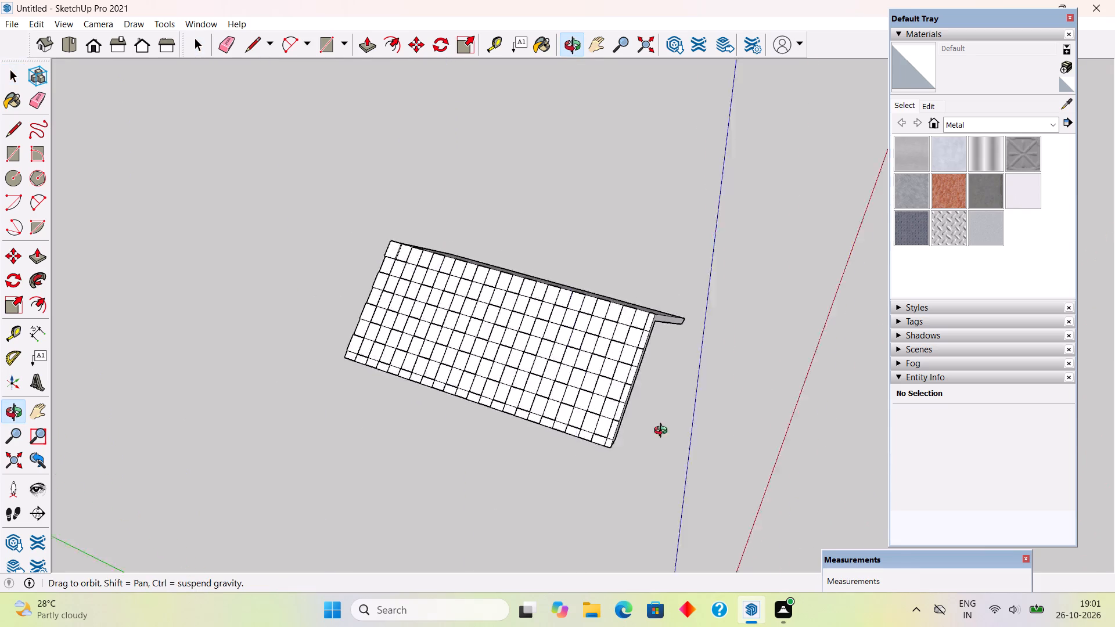
middle_click_drag(663, 432, 794, 417)
triple_click(560, 368)
scroll(565, 395, "up", 11)
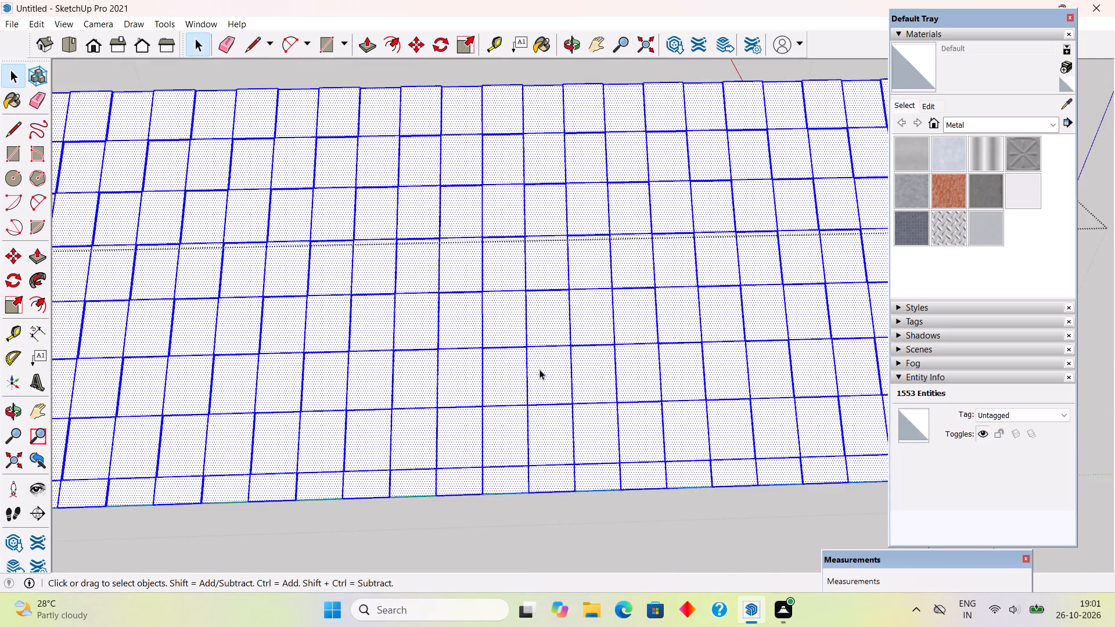
middle_click_drag(527, 365, 592, 312)
scroll(583, 319, "up", 1)
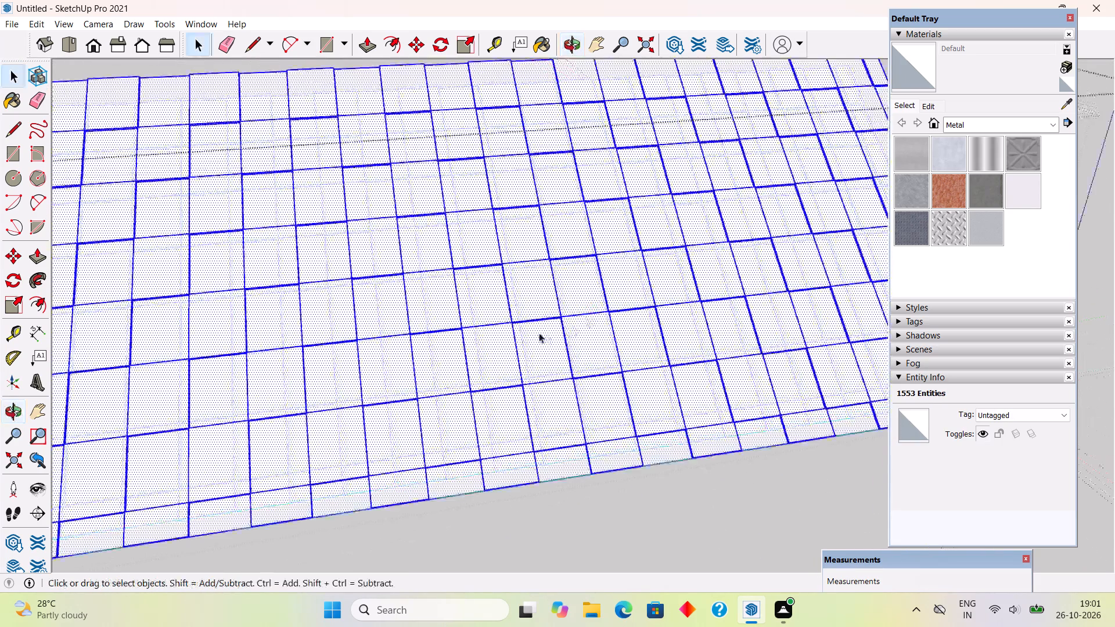
scroll(539, 333, "down", 5)
scroll(116, 402, "up", 3)
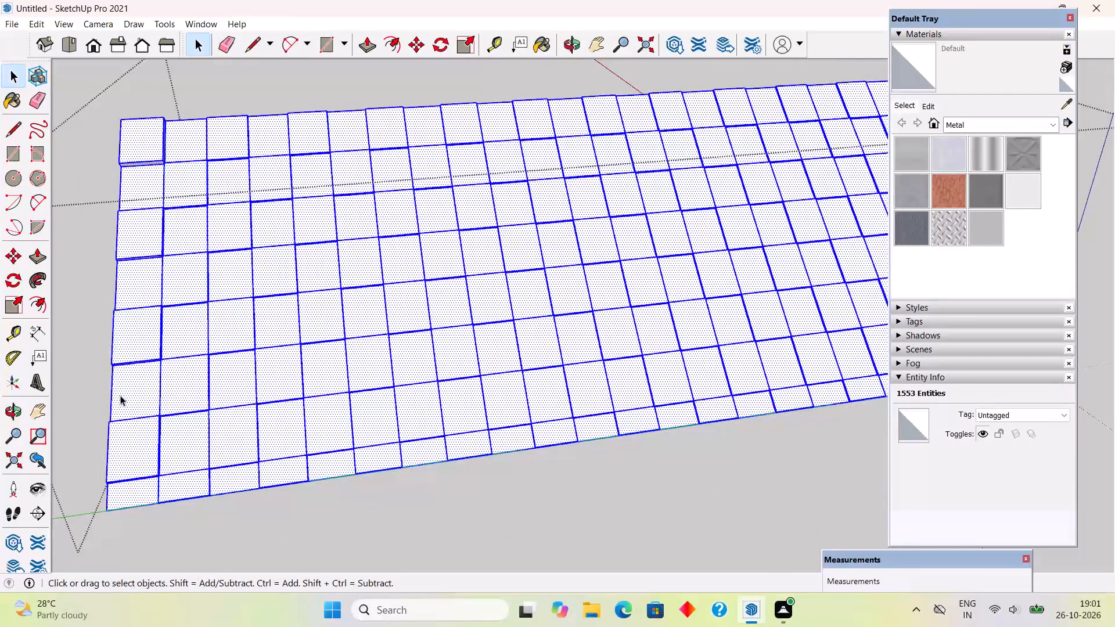
key("t")
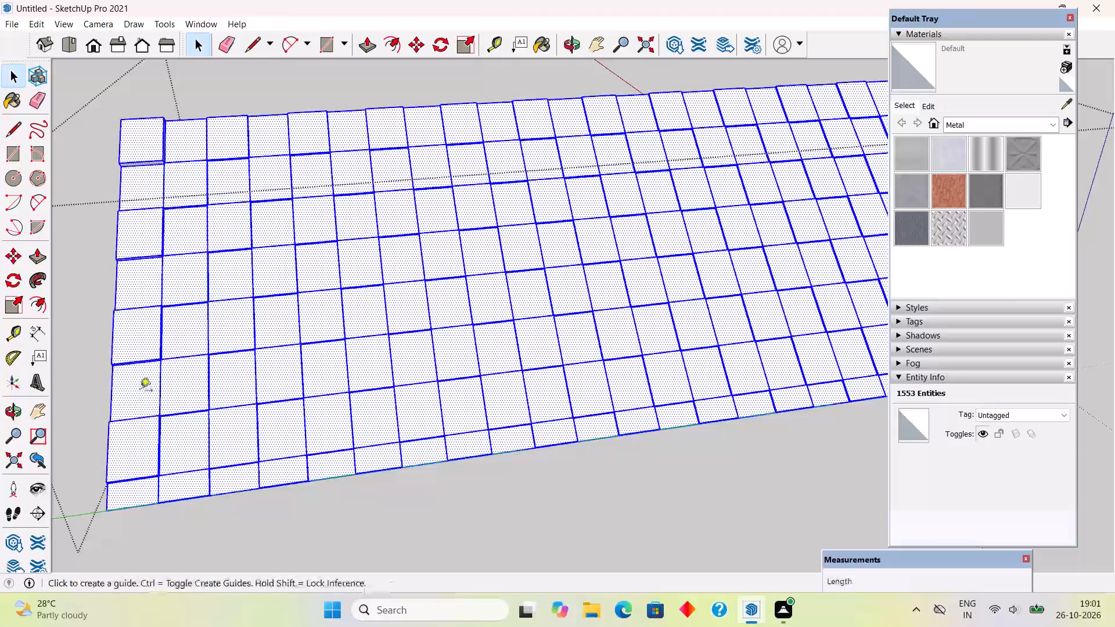
left_click(271, 153)
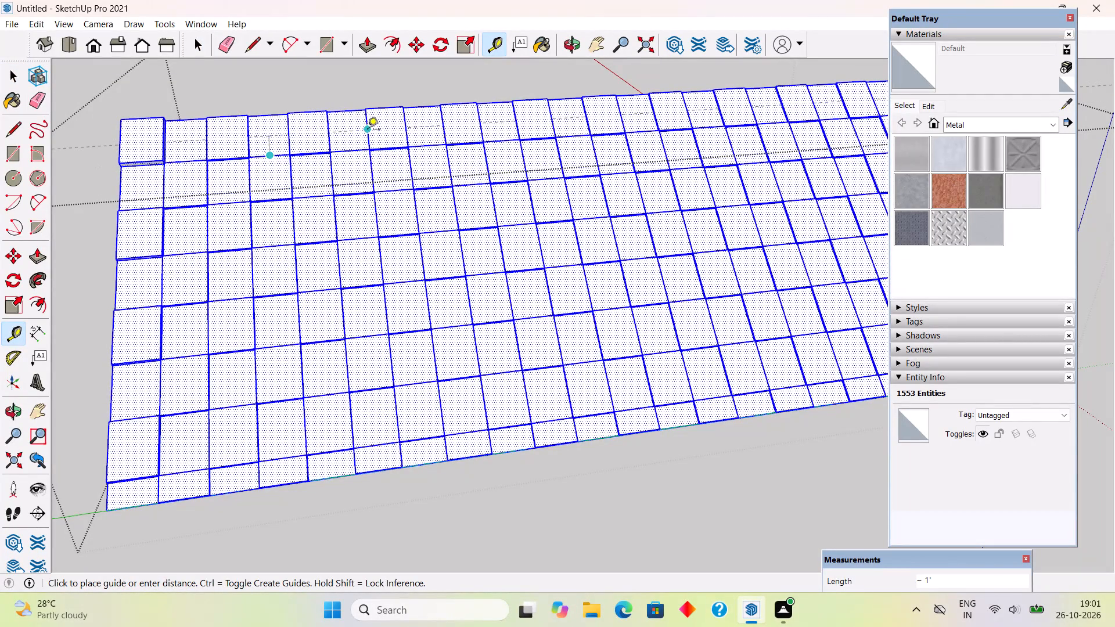
scroll(392, 228, "down", 5)
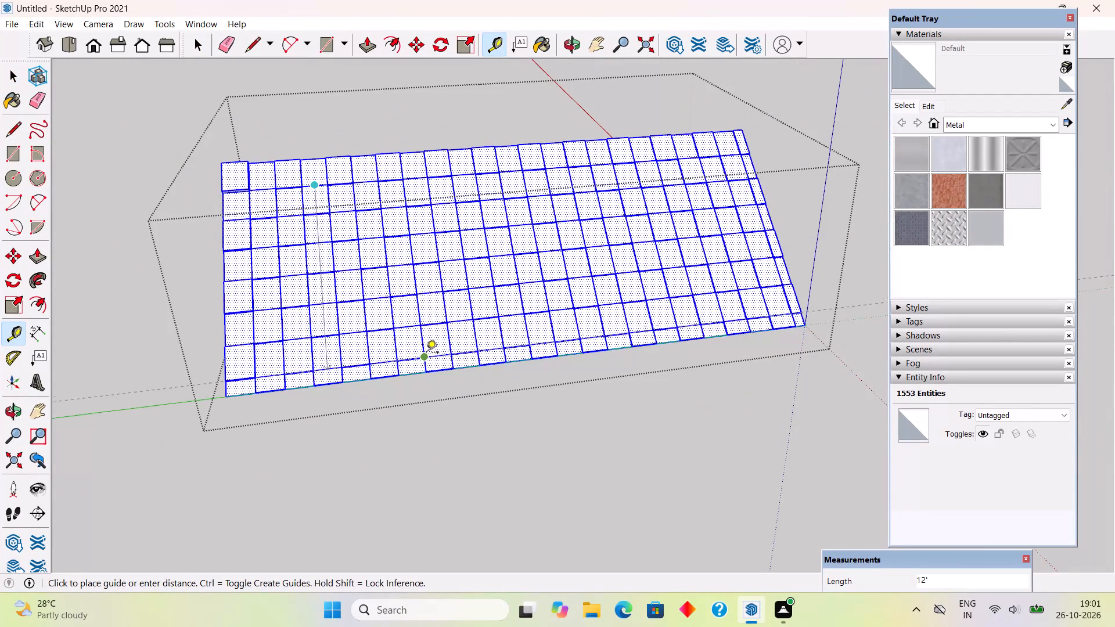
key("space")
On the plain slope, place a guide 2' in from the gable edge nearest the origin, and another 2" beyond it.
middle_click_drag(567, 265, 0, 223)
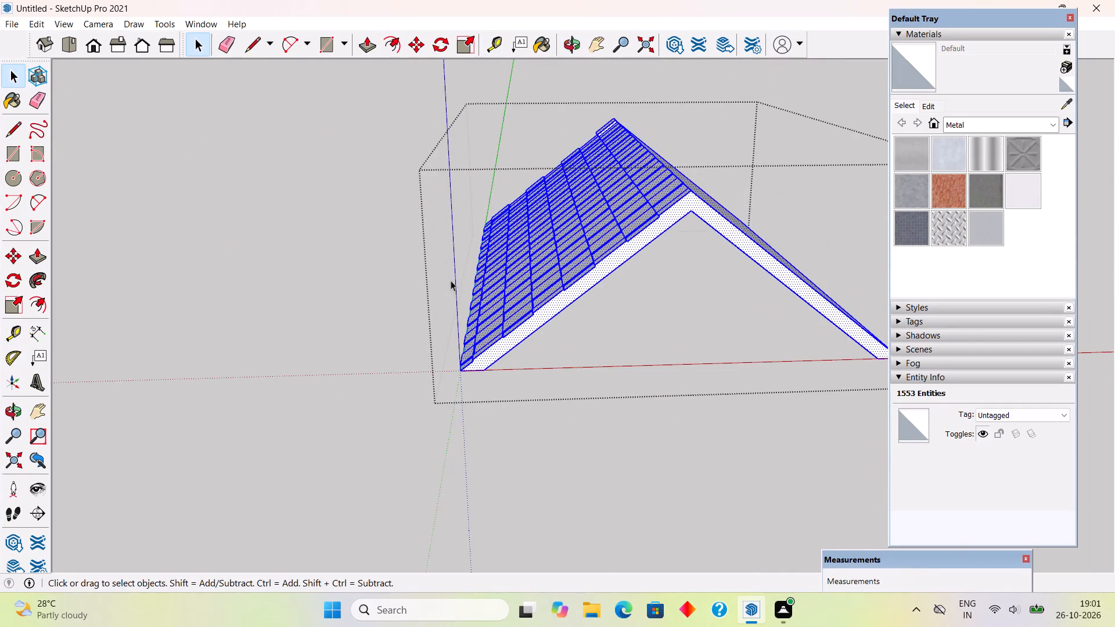
middle_click_drag(728, 306, 417, 378)
middle_click_drag(560, 374, 435, 391)
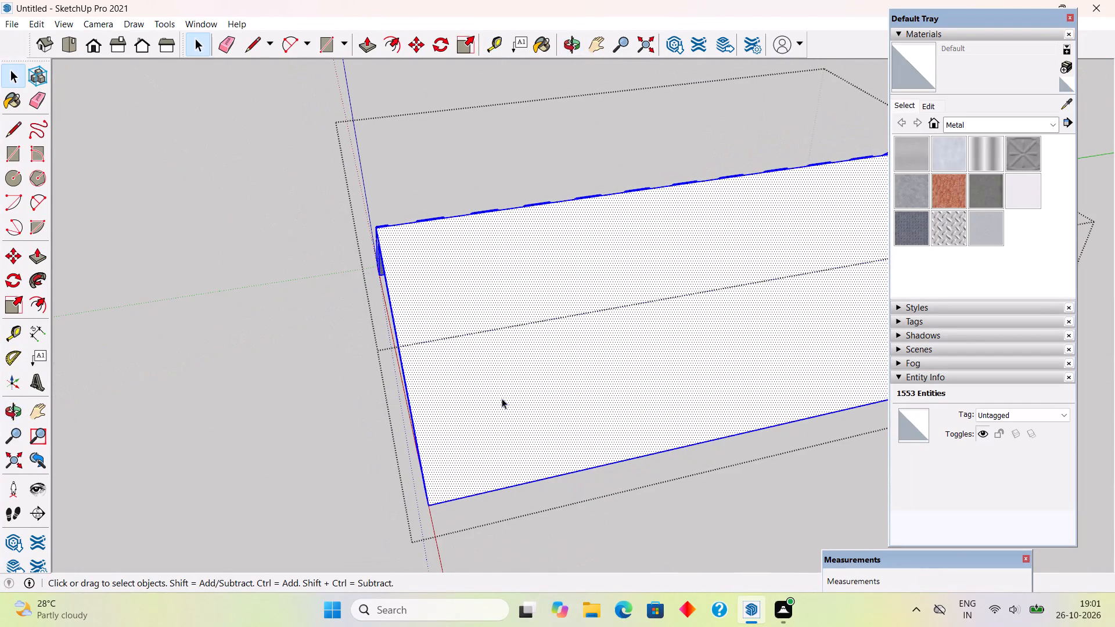
middle_click_drag(437, 376, 422, 379)
key("t")
left_click(405, 387)
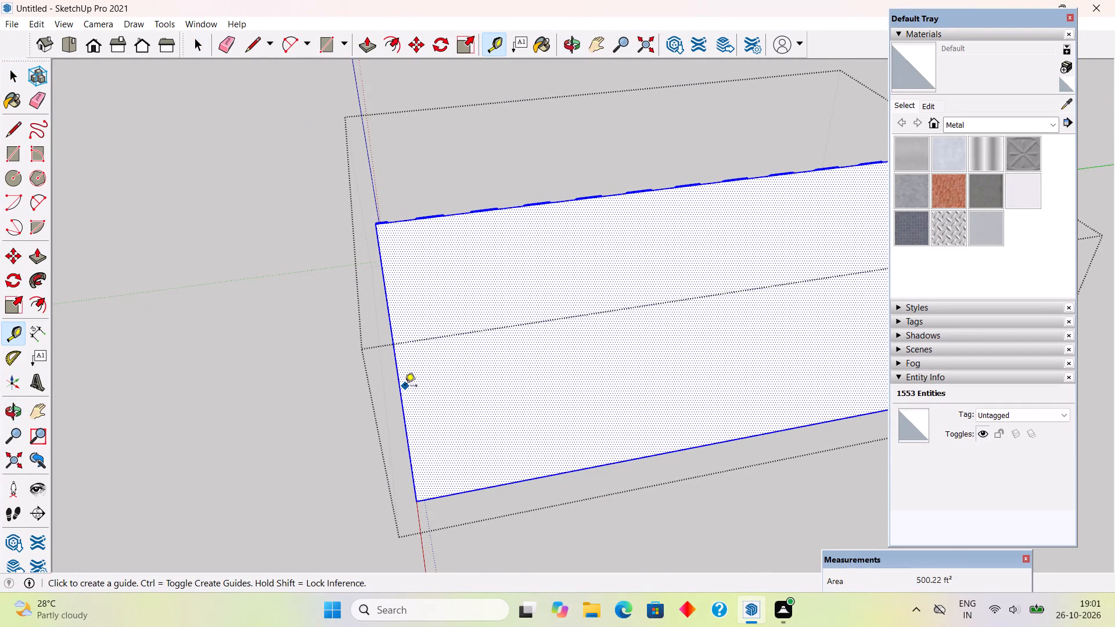
key("t")
left_click(403, 396)
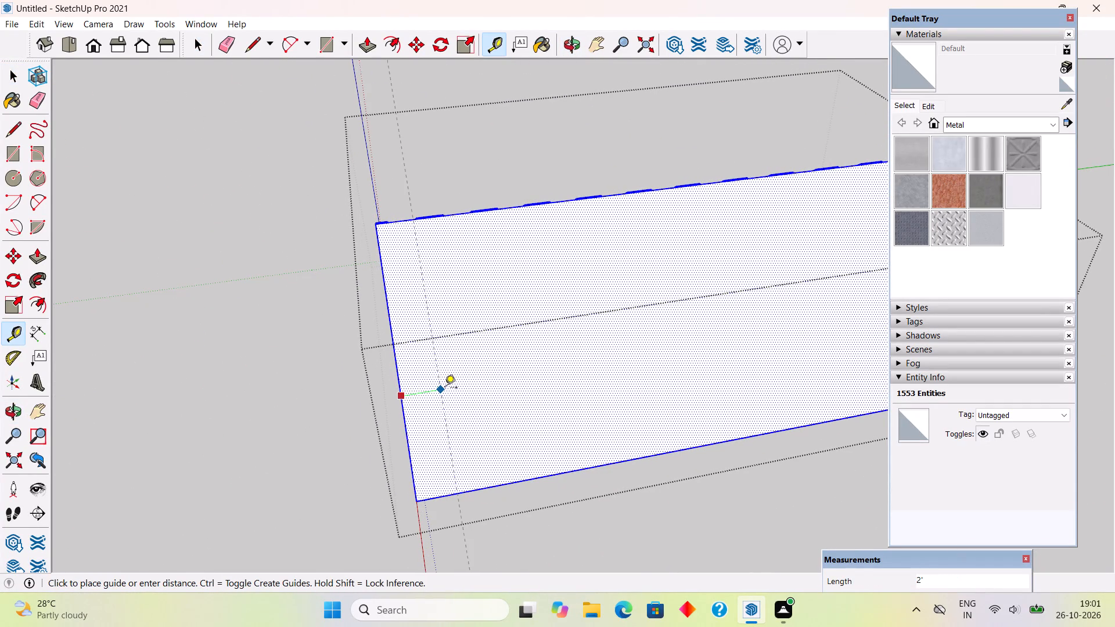
type("2'")
key("Return")
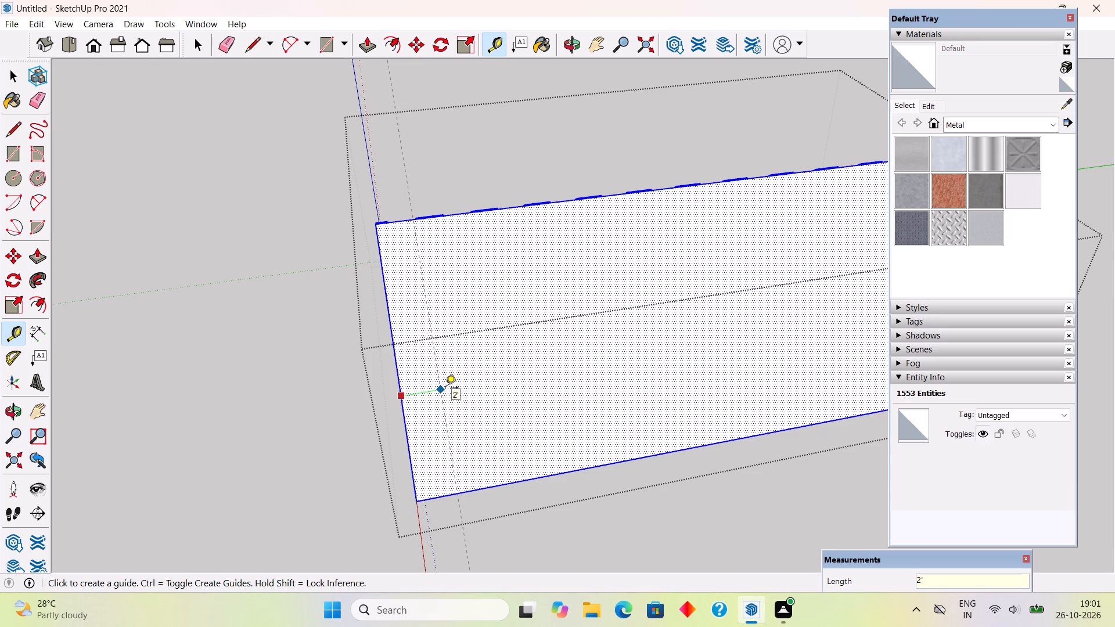
left_click(442, 392)
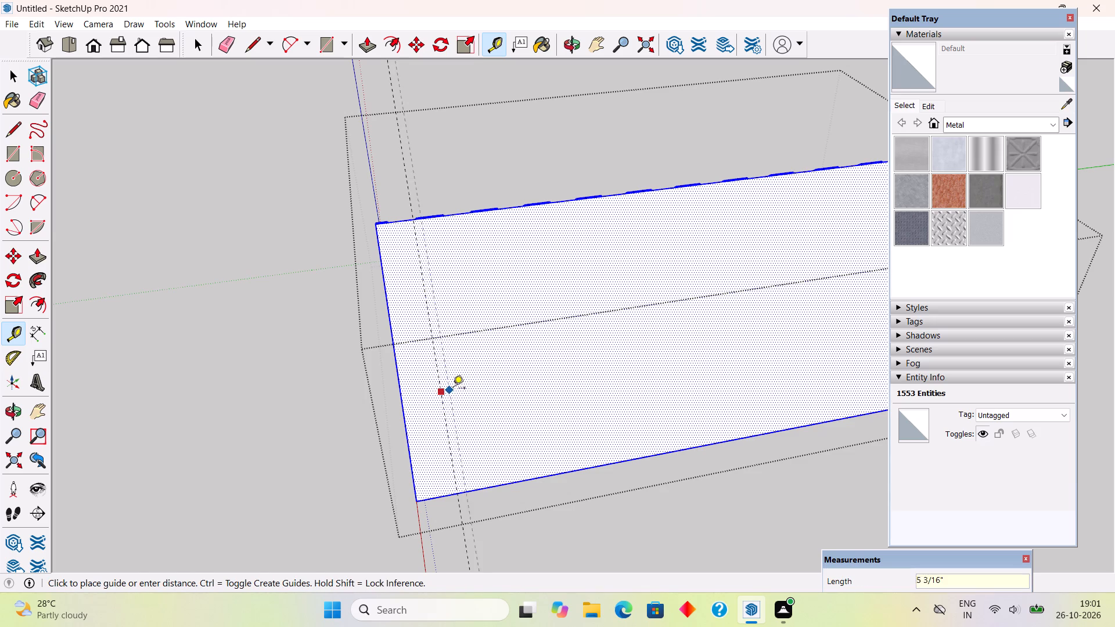
type("2\"")
key("Return")
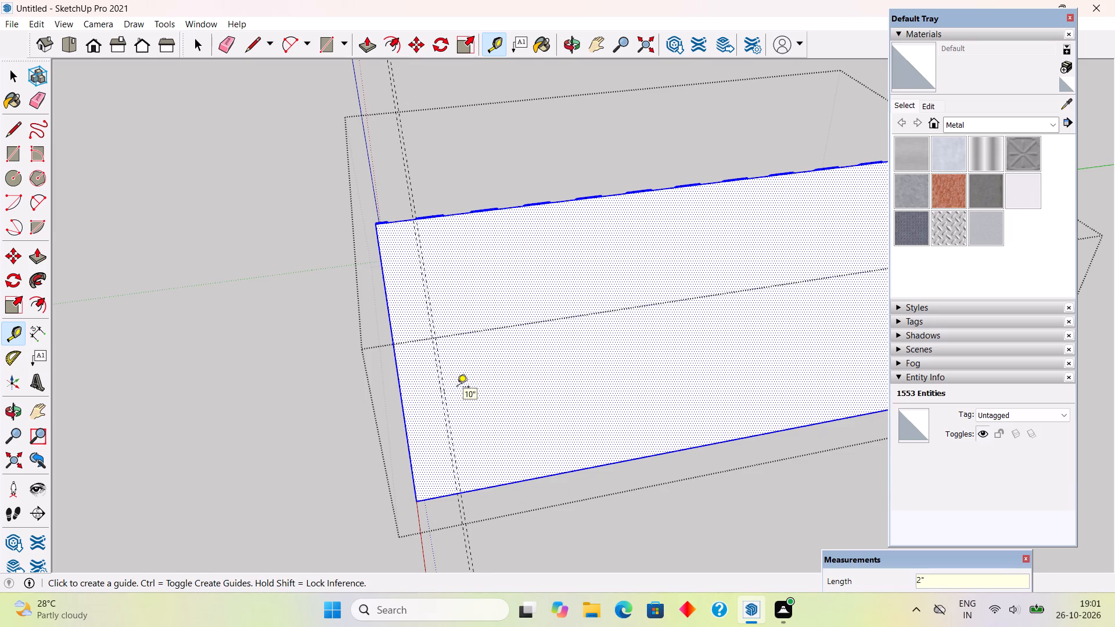
Copy both guides 2'2" along the plain slope, repeat the copy 50 times, and exit the roof group.
key("space")
left_click(447, 417)
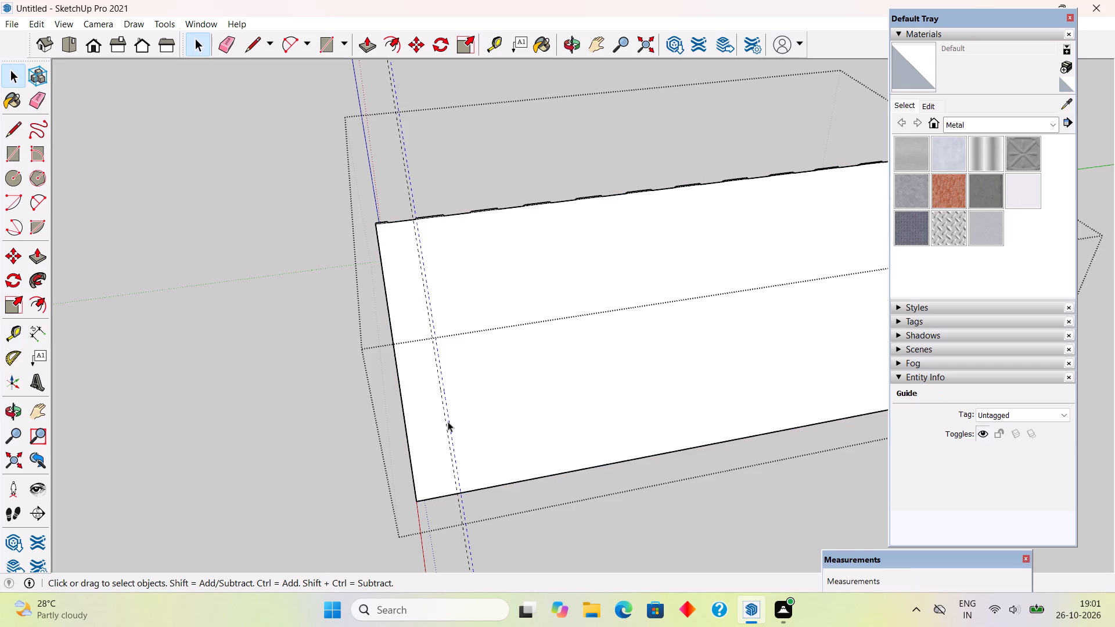
left_click(447, 424, "ctrl")
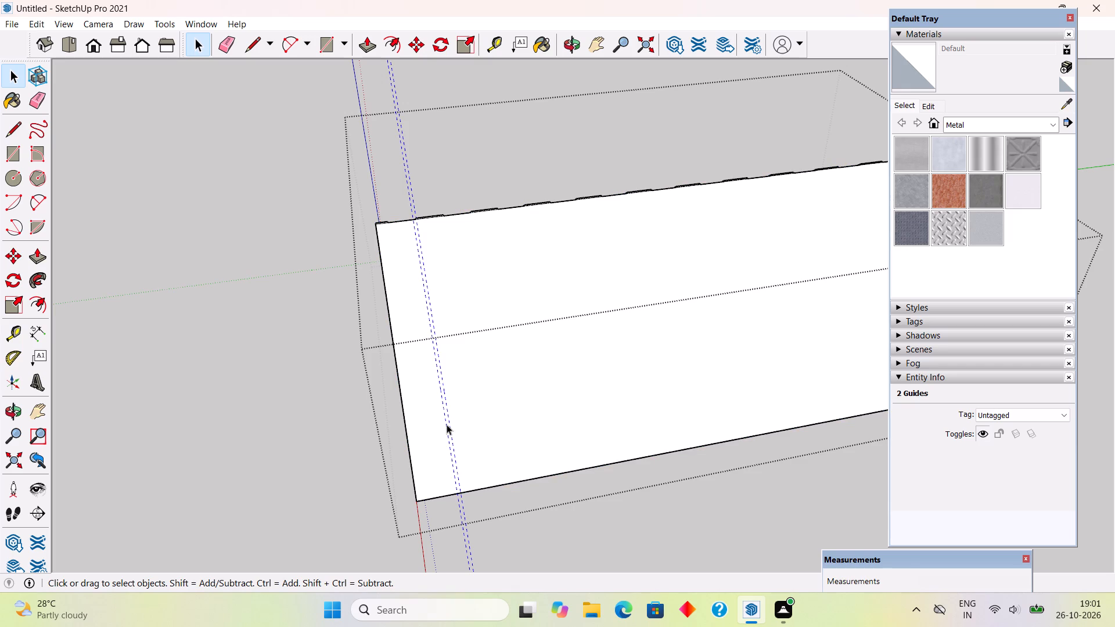
key("m")
left_click(447, 424)
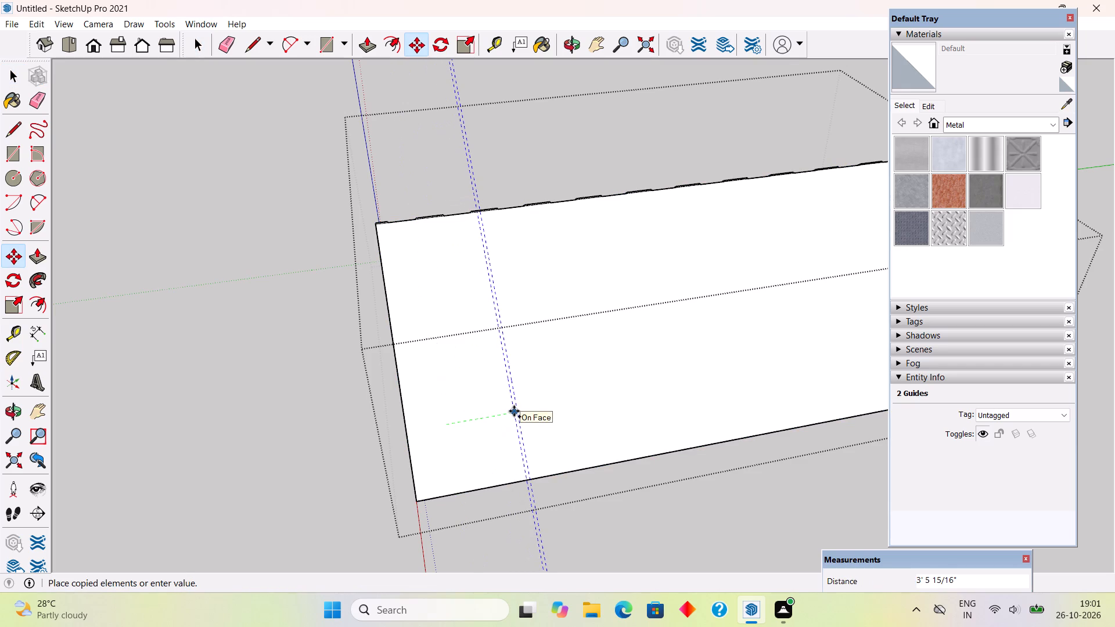
type("2'2\"")
key("Return")
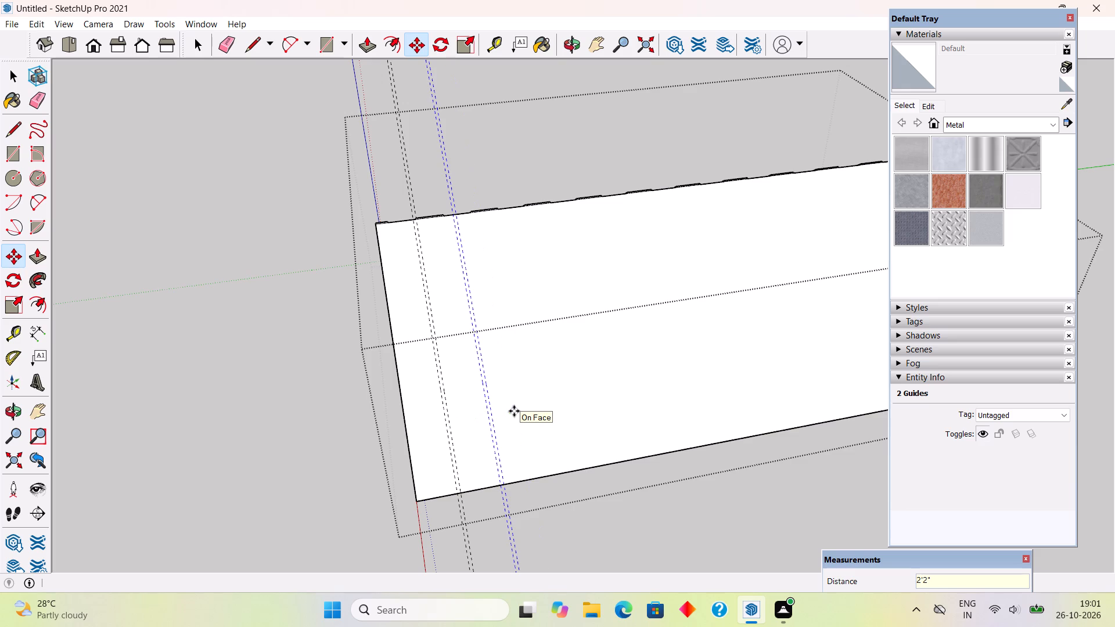
key("x")
type("50")
key("Return")
left_click_drag(514, 411, 504, 408)
key("space")
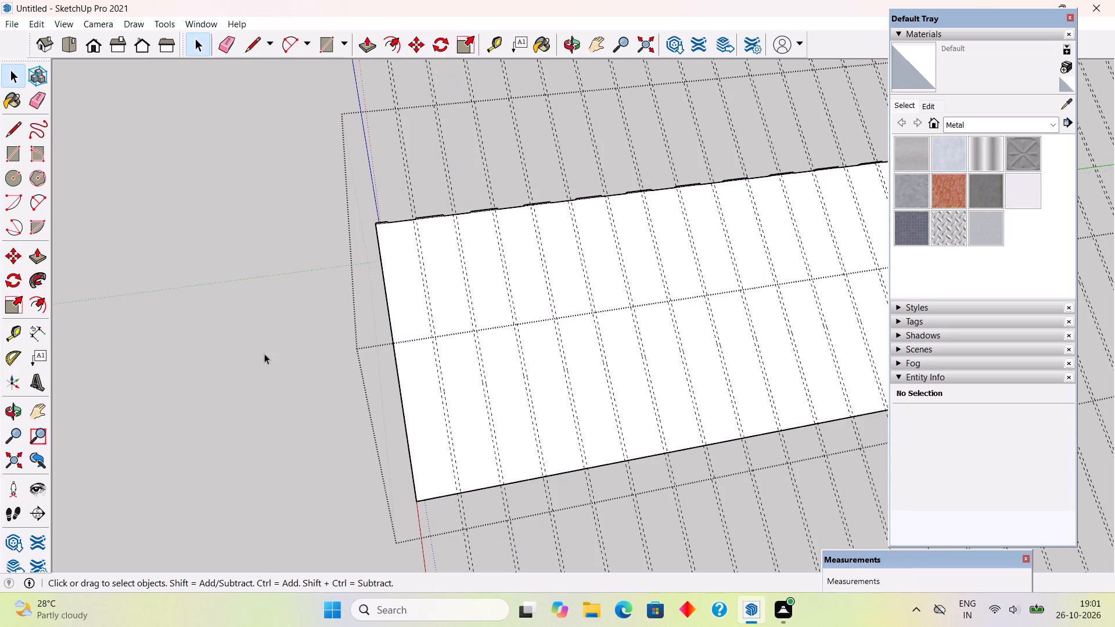
left_click(264, 354)
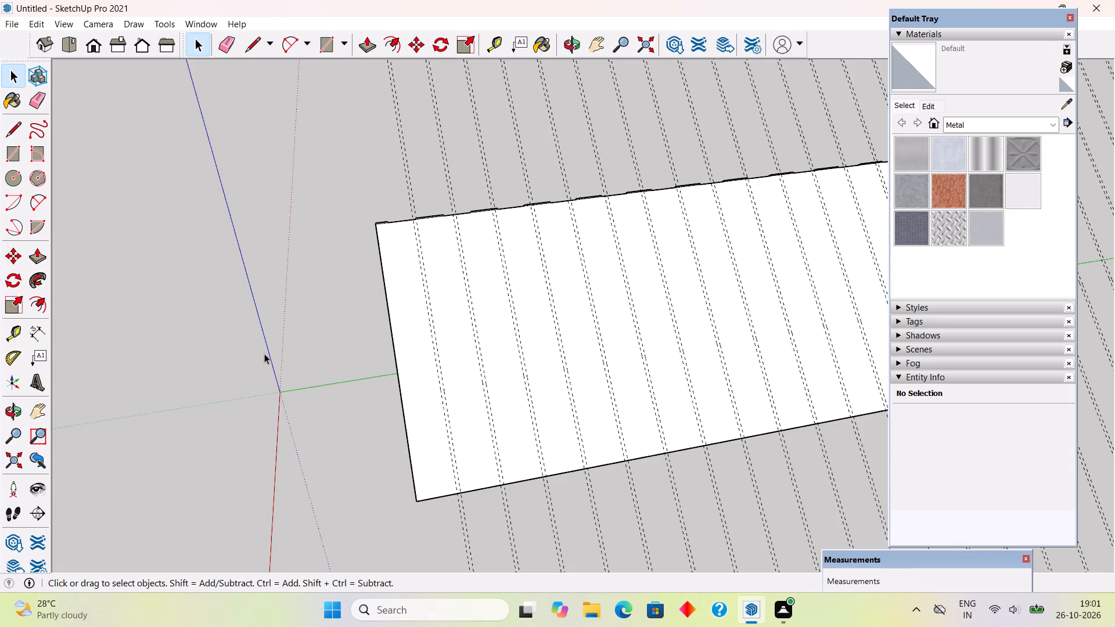
Inside the roof group, delete the surplus guides lying past the plain slope's far gable edge.
scroll(331, 174, "down", 9)
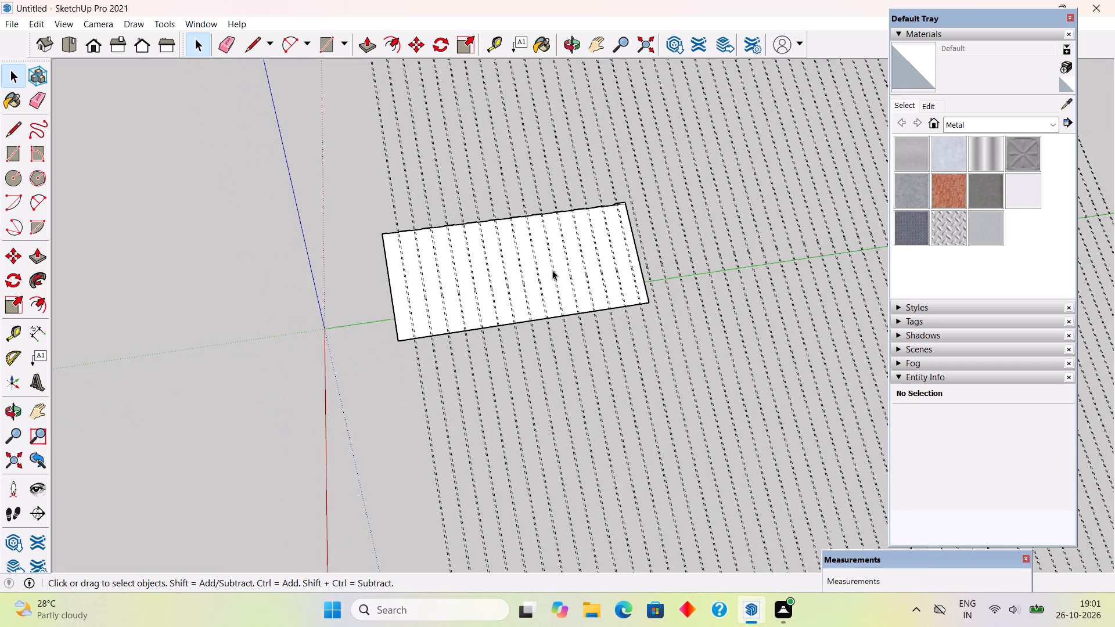
scroll(446, 270, "down", 9)
left_click_drag(785, 203, 562, 238)
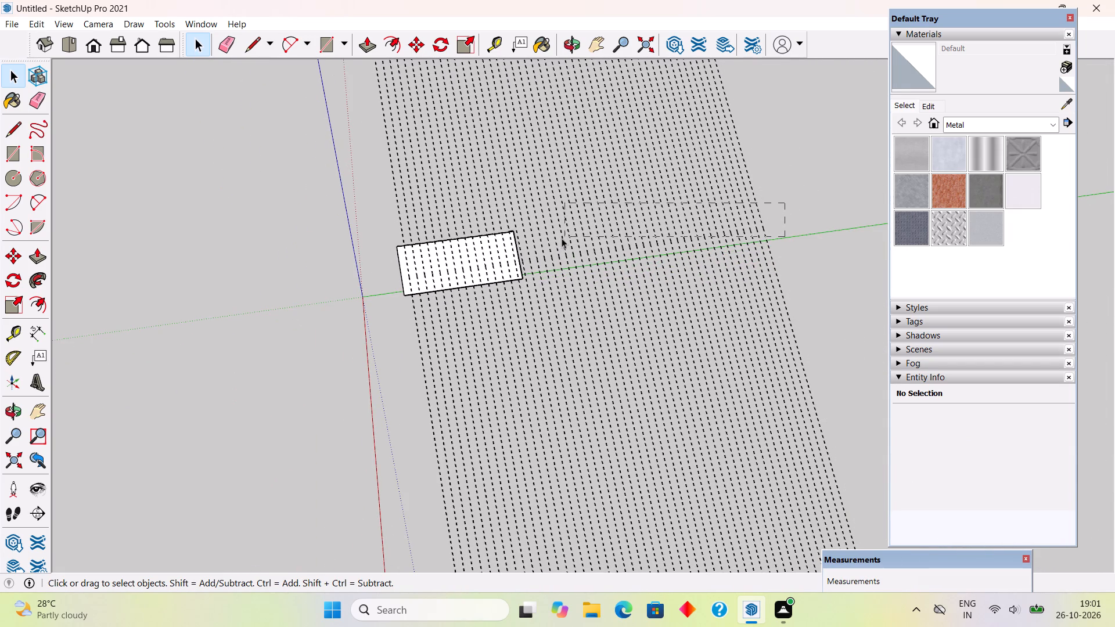
left_click_drag(562, 238, 535, 295)
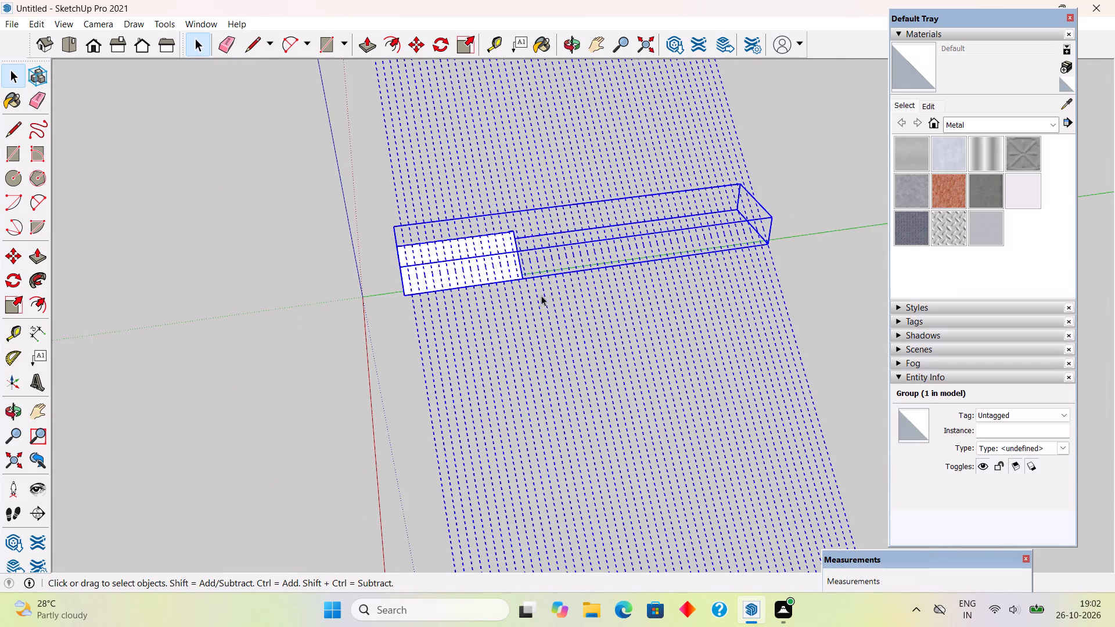
left_click(386, 333)
double_click(437, 260)
left_click(437, 260)
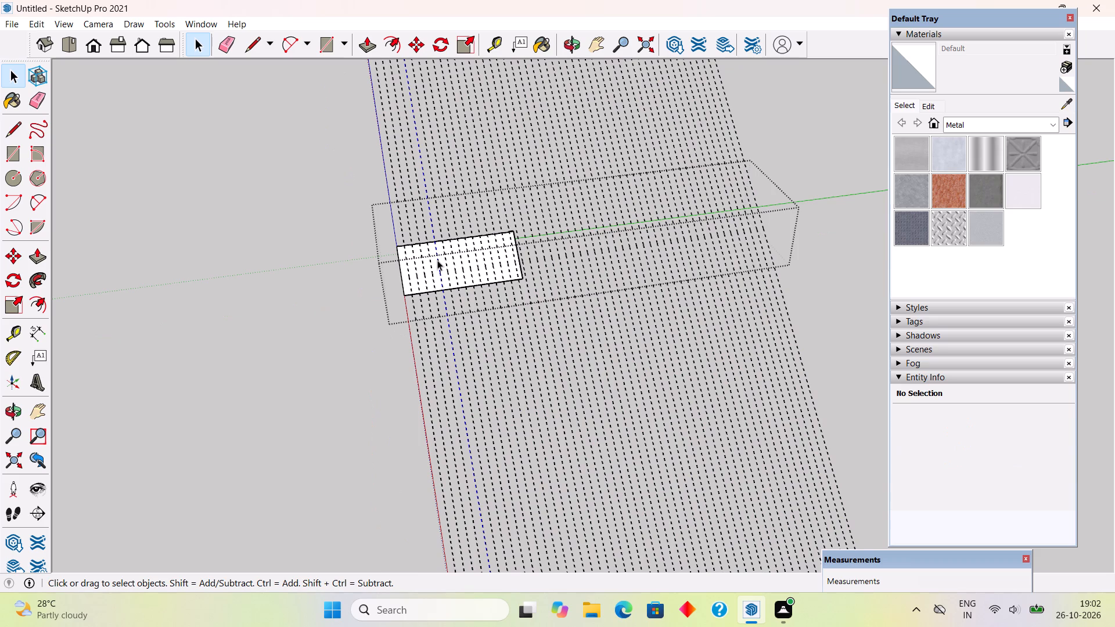
left_click_drag(787, 297, 565, 356)
key("Delete")
left_click_drag(580, 336, 559, 347)
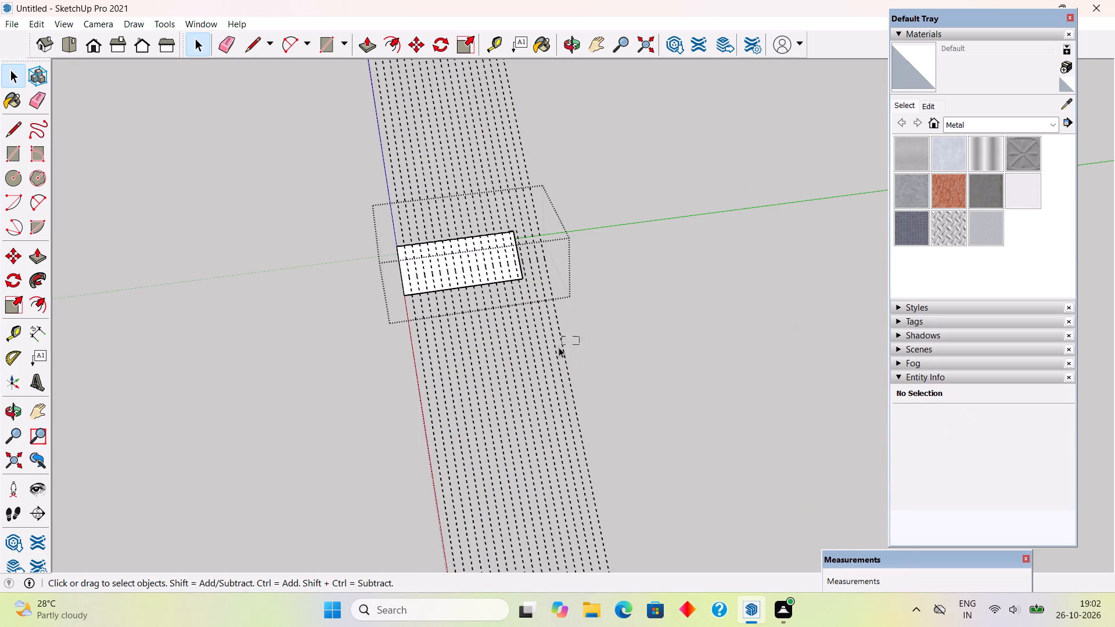
left_click_drag(559, 347, 552, 354)
key("Delete")
scroll(457, 288, "up", 10)
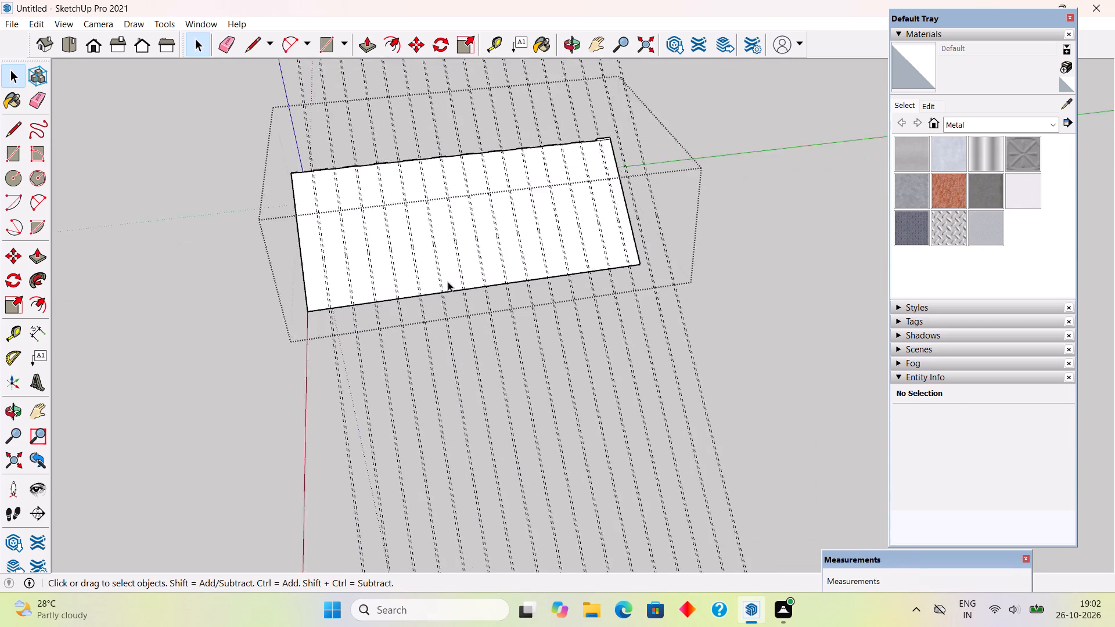
Draw a 2" by about 14'10" rectangle between the first guide pair from the gable edge nearest the origin, spanning the plain slope.
scroll(448, 282, "up", 1)
middle_click_drag(349, 217, 405, 327)
scroll(235, 344, "up", 7)
double_click(312, 279)
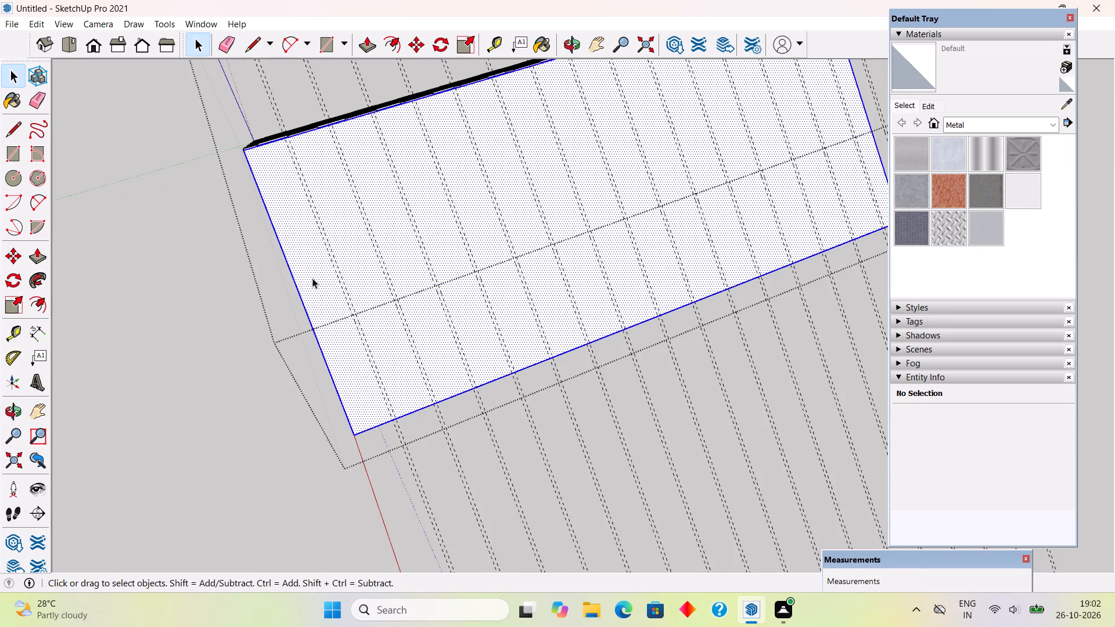
scroll(297, 175, "up", 5)
key("r")
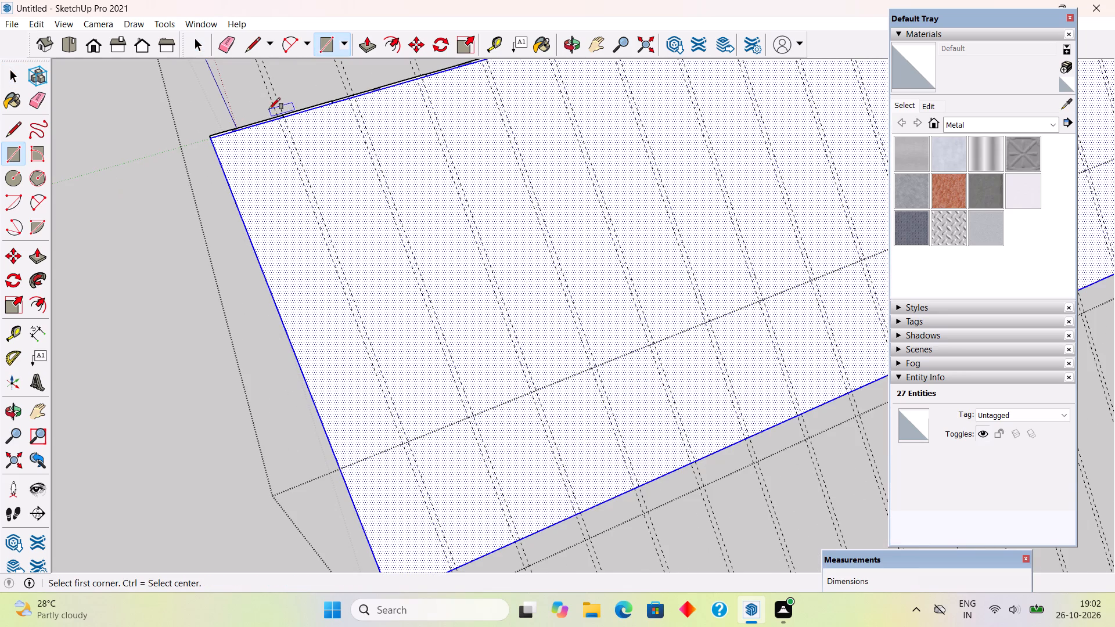
scroll(278, 118, "up", 6)
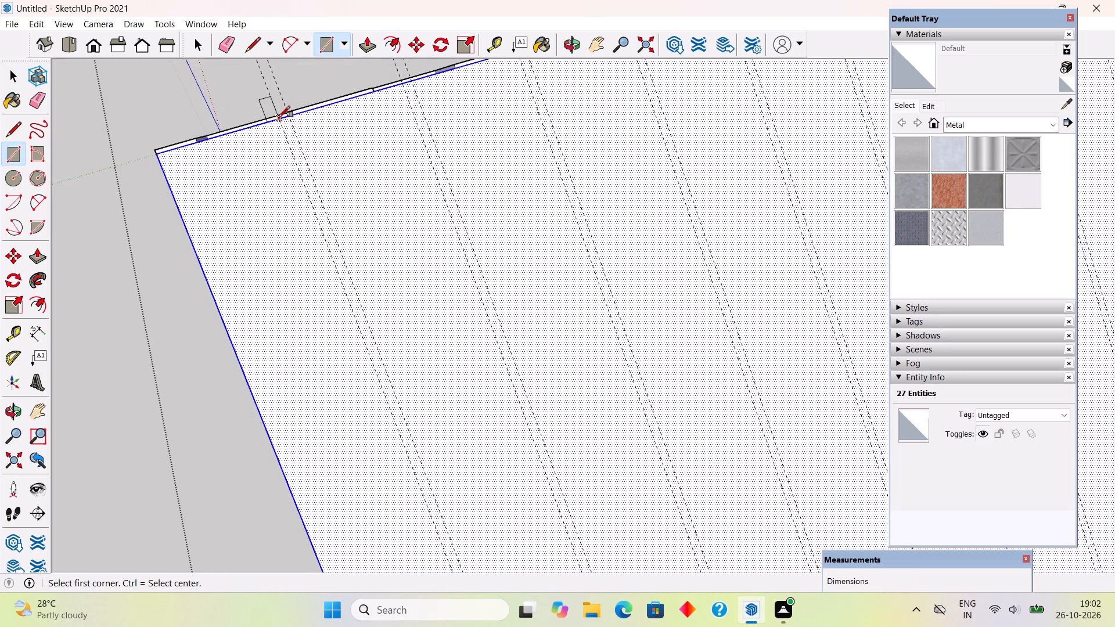
left_click(279, 117)
scroll(304, 206, "down", 9)
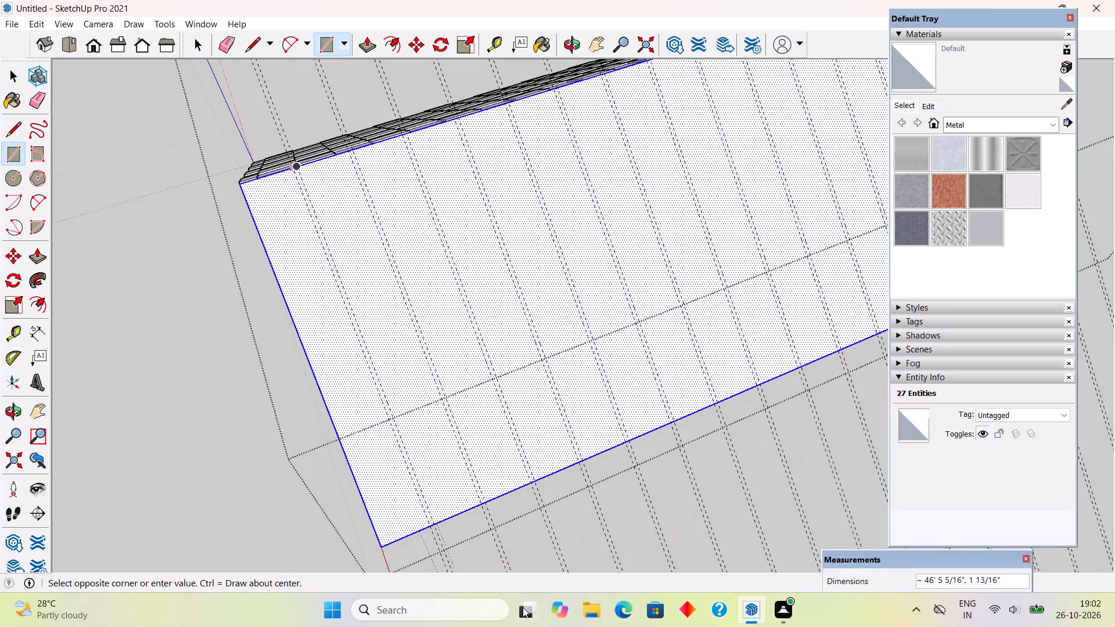
scroll(494, 536, "up", 4)
left_click(415, 524)
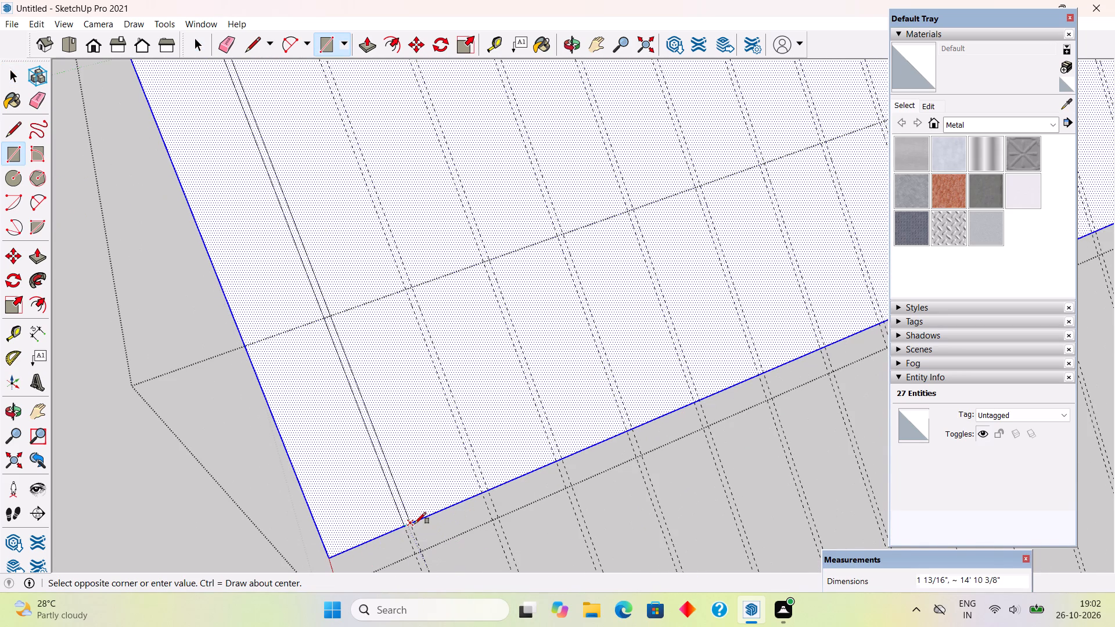
Draw a 2" by about 14'10" rectangle between the second guide pair, from the plain slope's ridge edge to its eave edge.
scroll(415, 524, "down", 6)
scroll(347, 190, "up", 7)
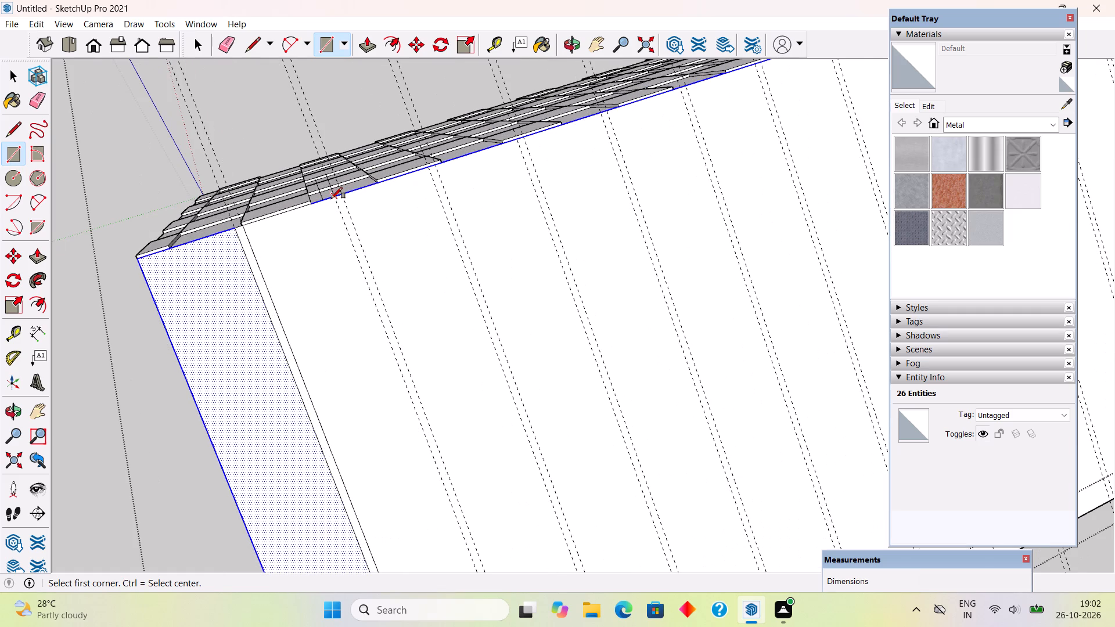
left_click(332, 199)
scroll(357, 265, "down", 10)
scroll(438, 500, "up", 6)
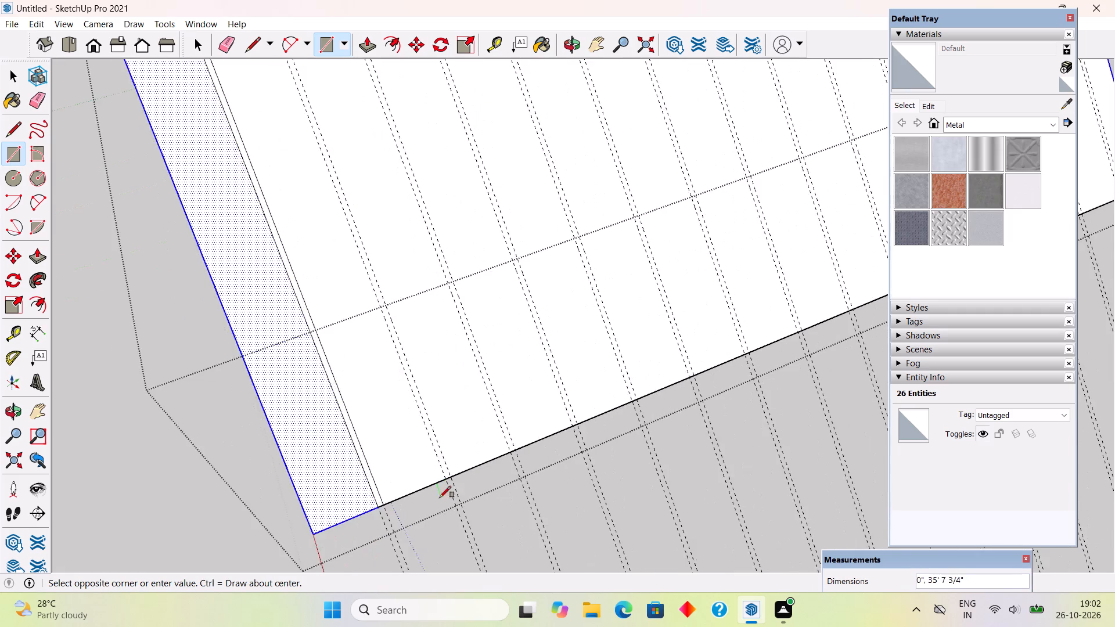
scroll(449, 488, "up", 5)
left_click(451, 473)
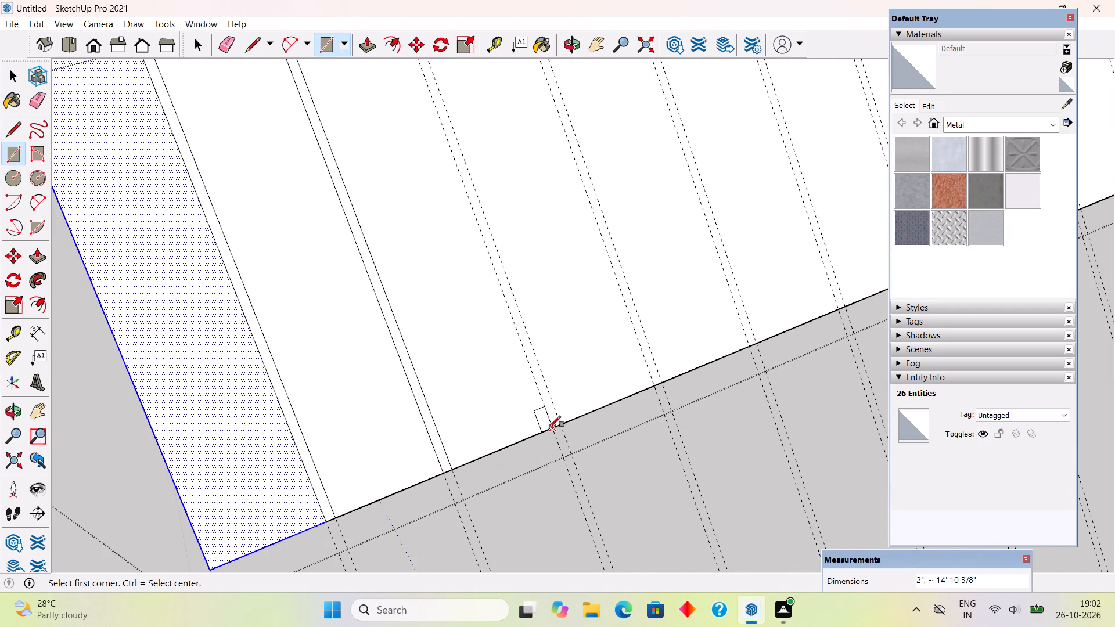
Draw a 2" by about 14'10" rectangle between the third guide pair, spanning the plain slope from eave to ridge.
left_click(552, 427)
scroll(554, 426, "down", 7)
scroll(520, 313, "down", 3)
scroll(457, 111, "up", 3)
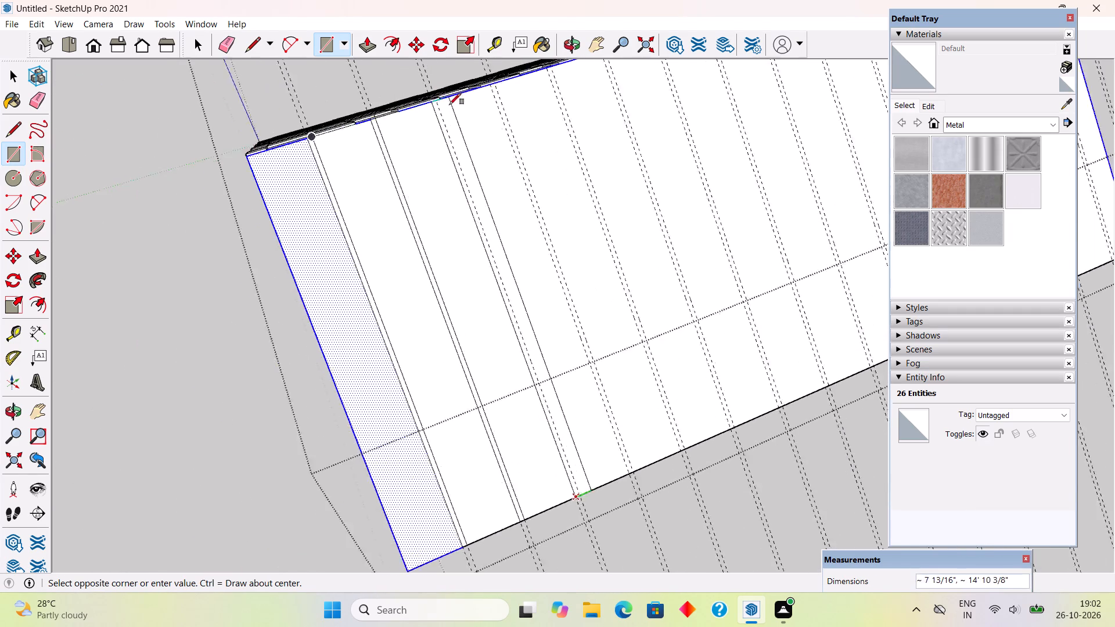
scroll(449, 105, "up", 11)
left_click(438, 104)
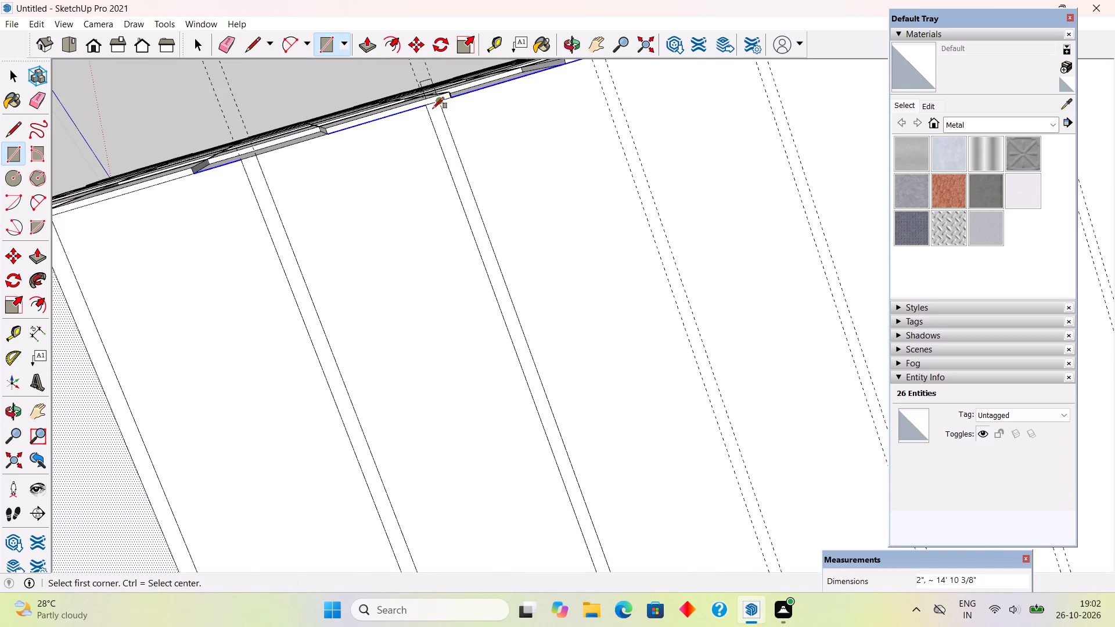
Draw a 2" by about 14'10" rectangle between the fourth guide pair, spanning the plain slope from ridge to eave.
scroll(397, 143, "down", 6)
left_click(510, 96)
scroll(480, 114, "down", 2)
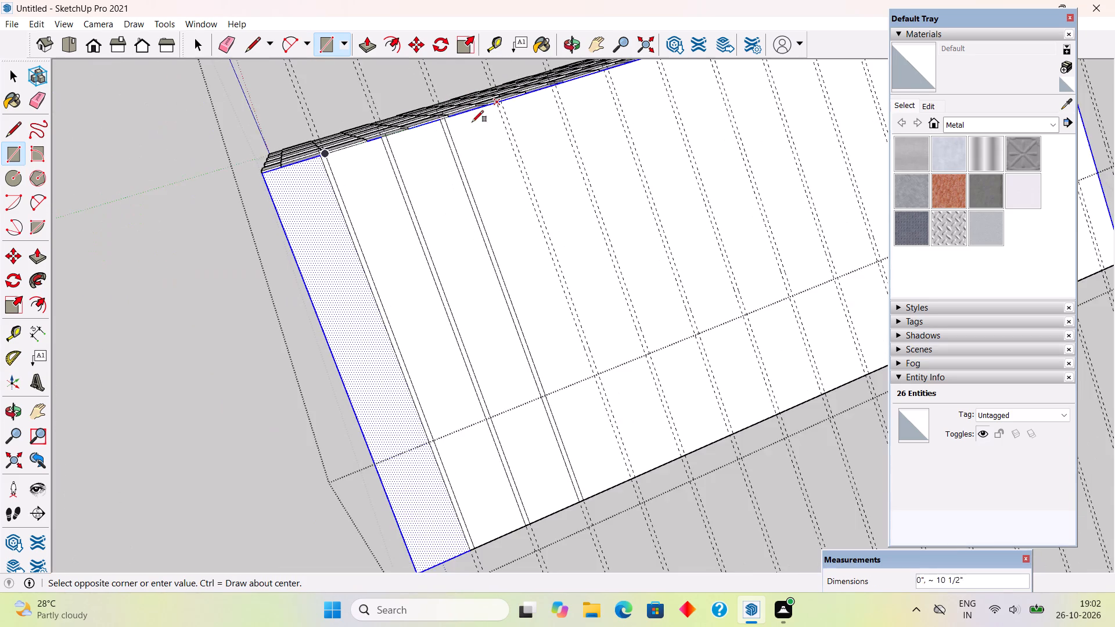
scroll(472, 122, "down", 6)
scroll(594, 421, "up", 10)
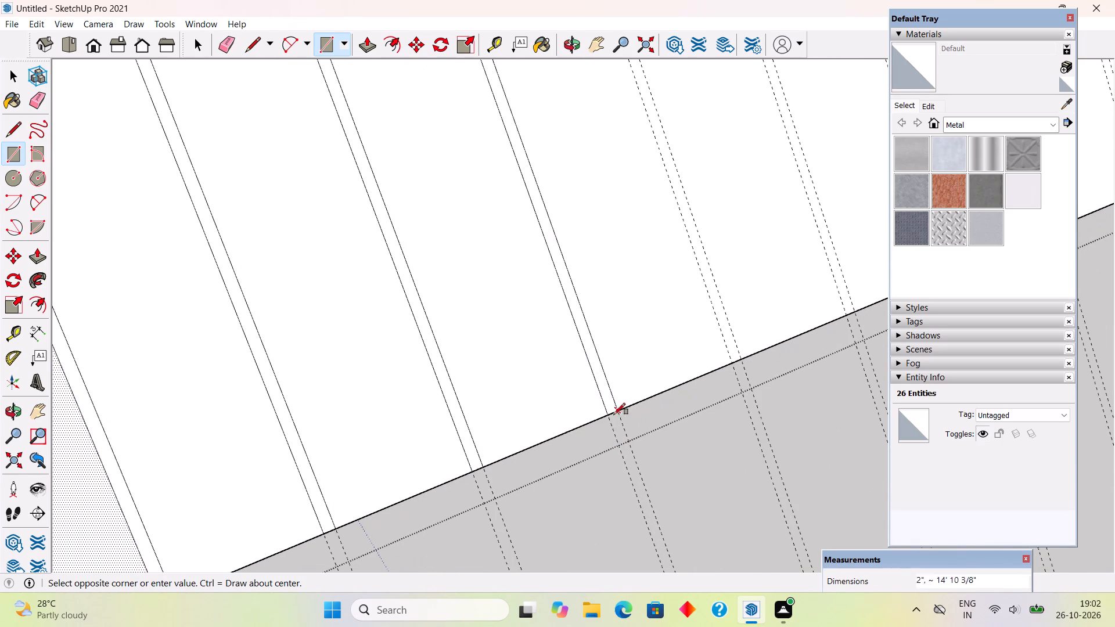
left_click_drag(622, 410, 616, 414)
Draw a 2" by about 14'10" rectangle between the fifth guide pair, spanning the plain slope from eave to ridge.
scroll(468, 435, "down", 6)
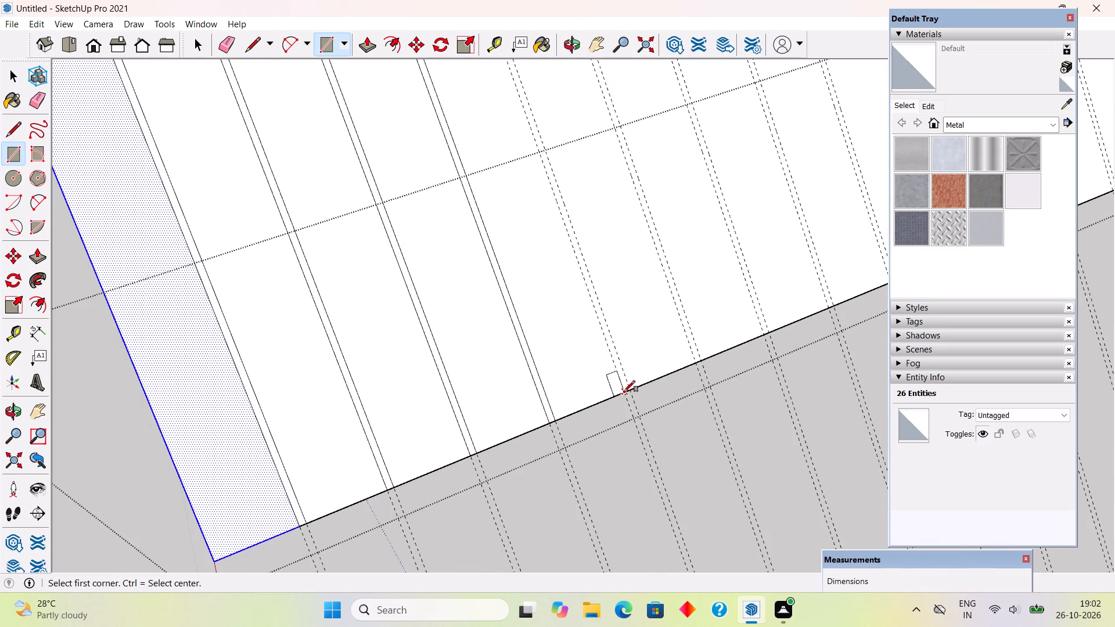
left_click(624, 392)
scroll(609, 395, "down", 5)
scroll(641, 328, "down", 6)
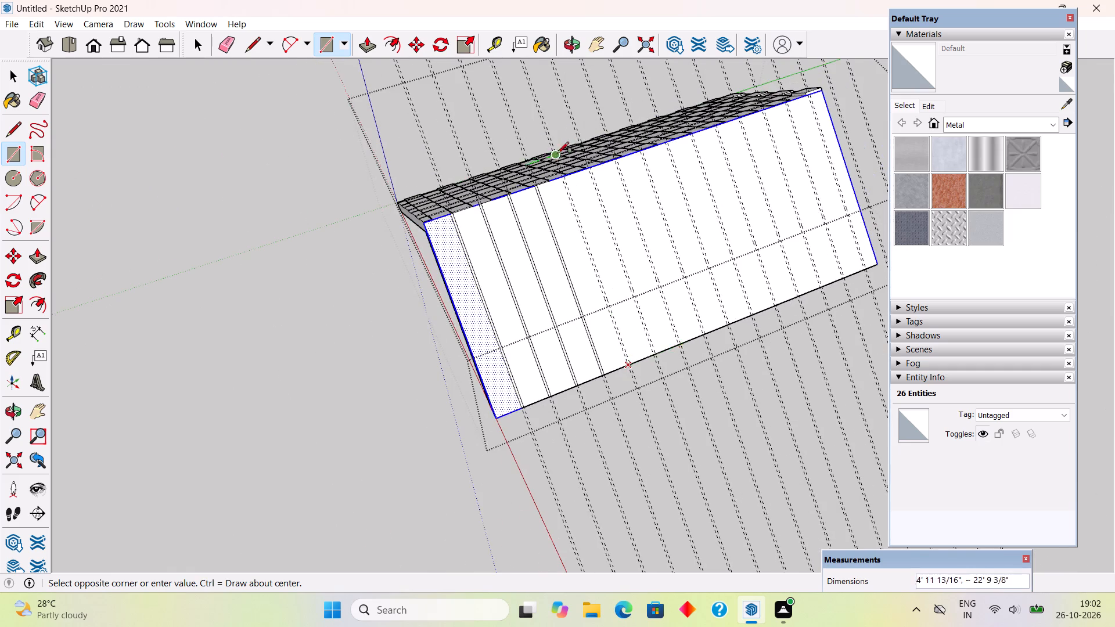
scroll(559, 151, "up", 6)
scroll(569, 217, "up", 9)
left_click(576, 182)
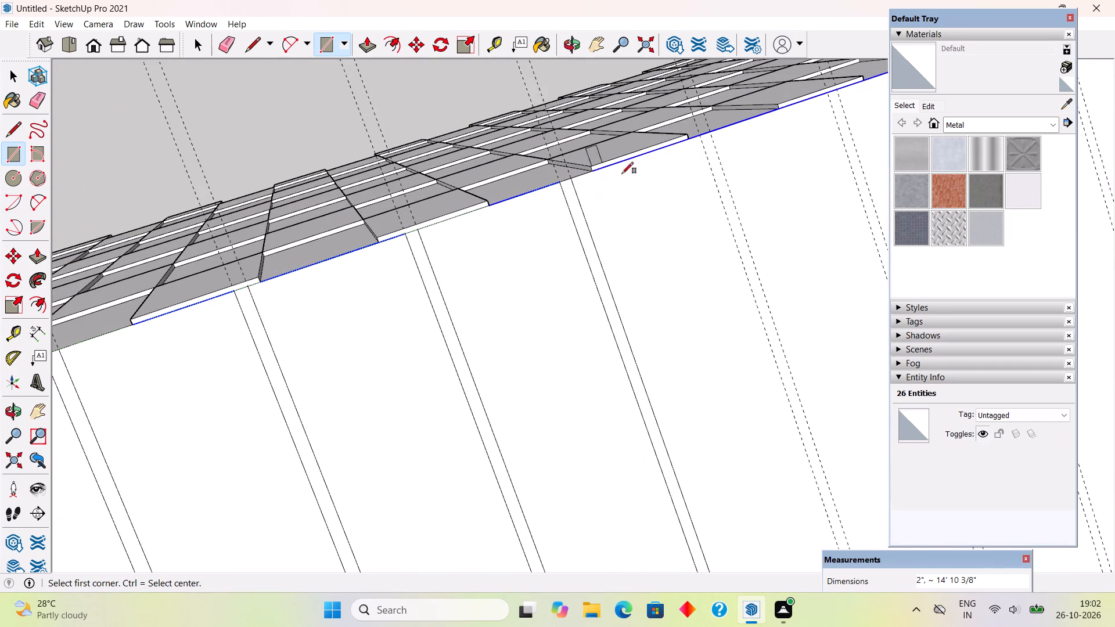
Draw a 2" by about 14'10" rectangle between the sixth guide pair, spanning the plain slope from ridge to eave.
left_click(700, 139)
scroll(636, 188, "down", 5)
scroll(625, 195, "up", 1)
scroll(625, 195, "down", 6)
scroll(553, 183, "down", 3)
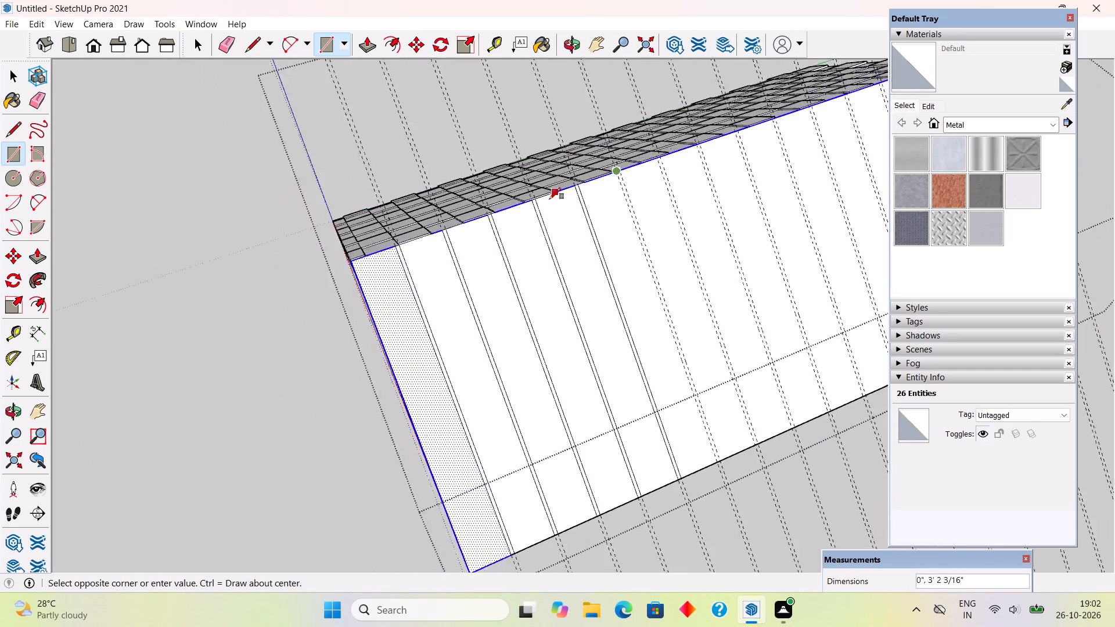
scroll(549, 199, "down", 2)
scroll(704, 430, "up", 12)
left_click(678, 382)
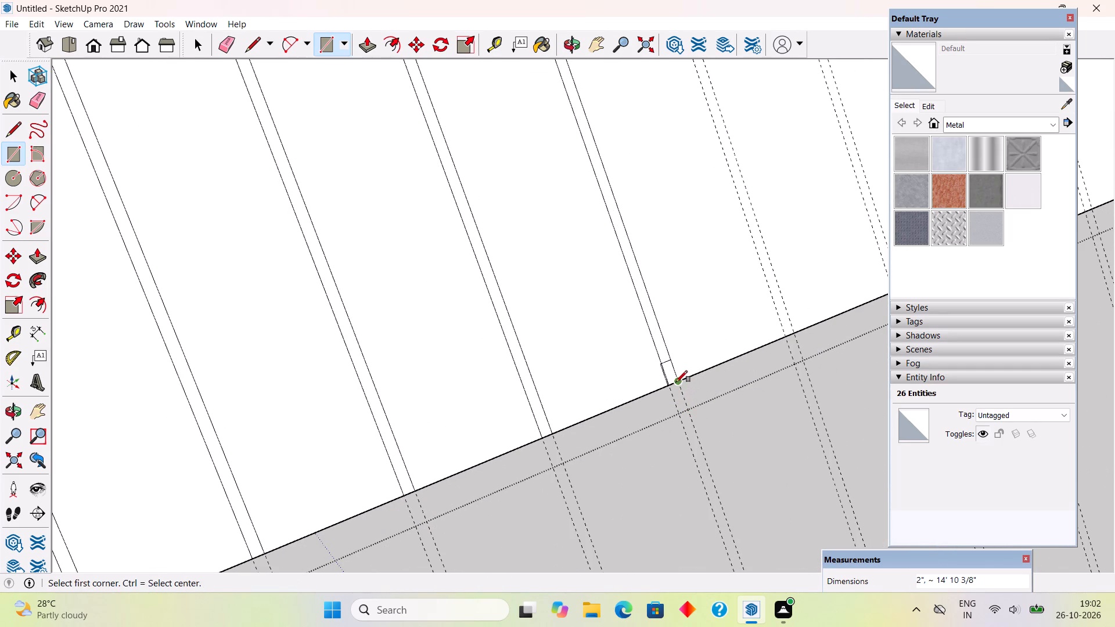
Draw a 2" by about 14'10" rectangle between the seventh guide pair, spanning the plain slope from eave to ridge.
left_click(788, 334)
scroll(758, 373, "down", 10)
scroll(564, 394, "up", 1)
scroll(559, 394, "down", 3)
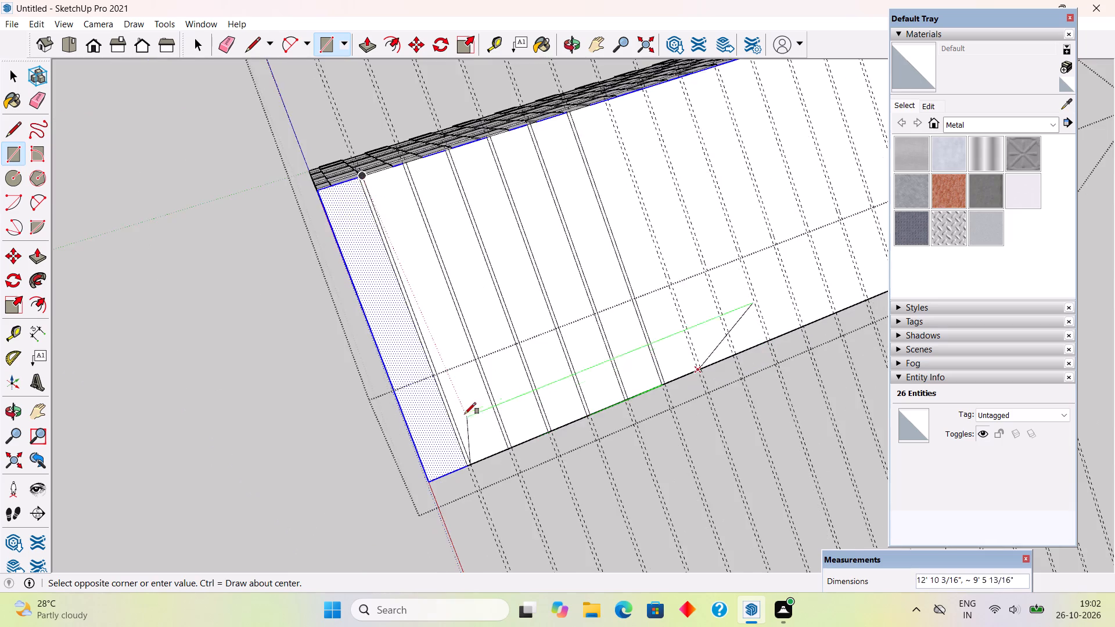
scroll(465, 414, "down", 4)
scroll(585, 220, "up", 9)
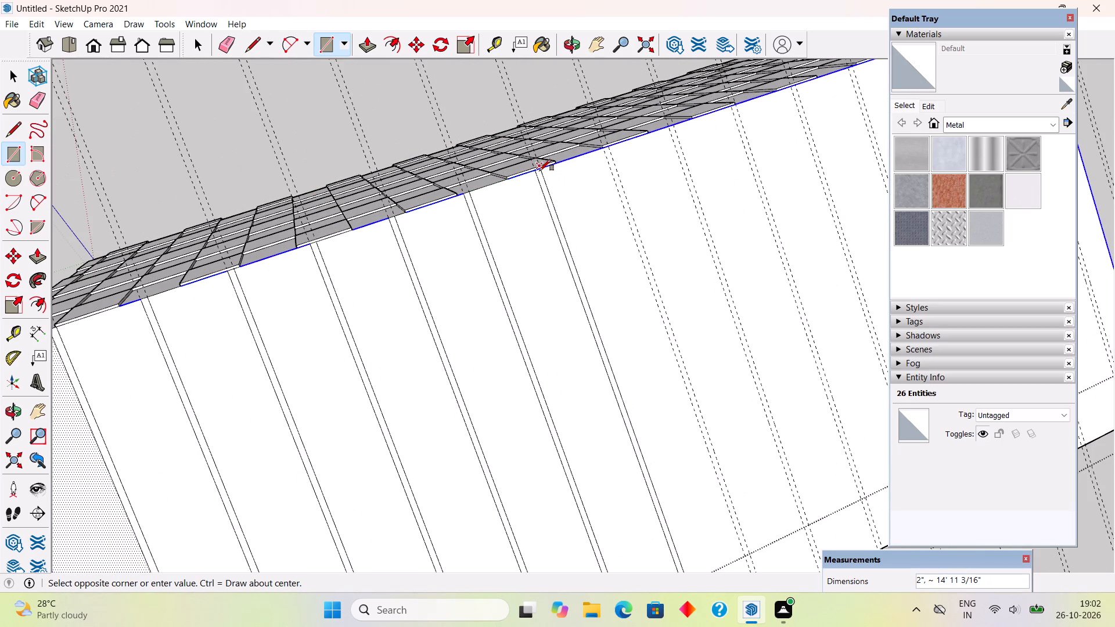
left_click(539, 171)
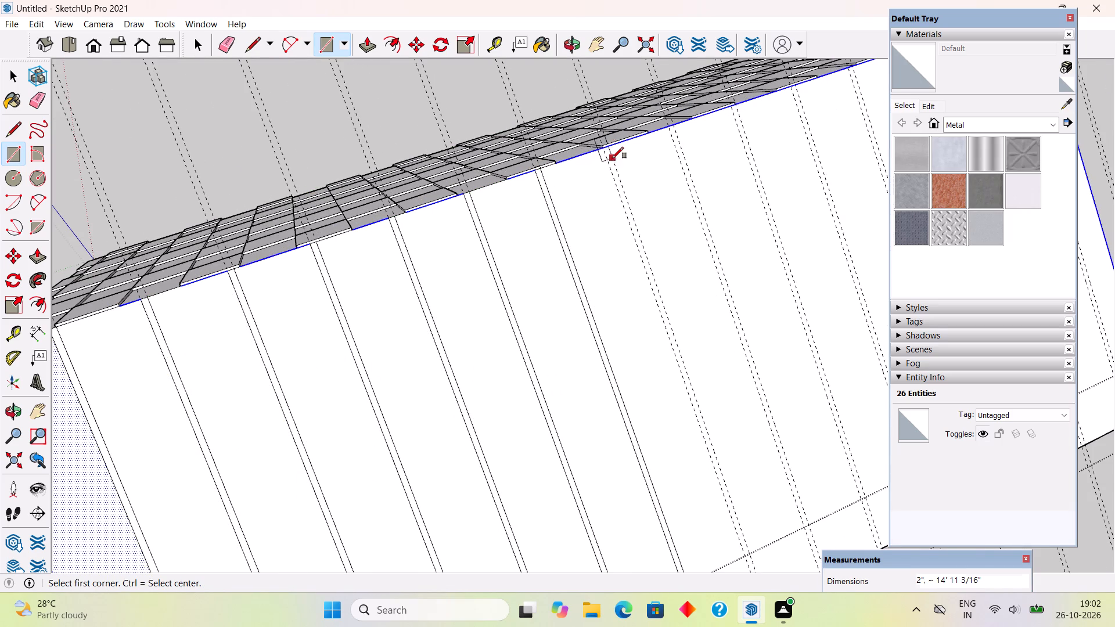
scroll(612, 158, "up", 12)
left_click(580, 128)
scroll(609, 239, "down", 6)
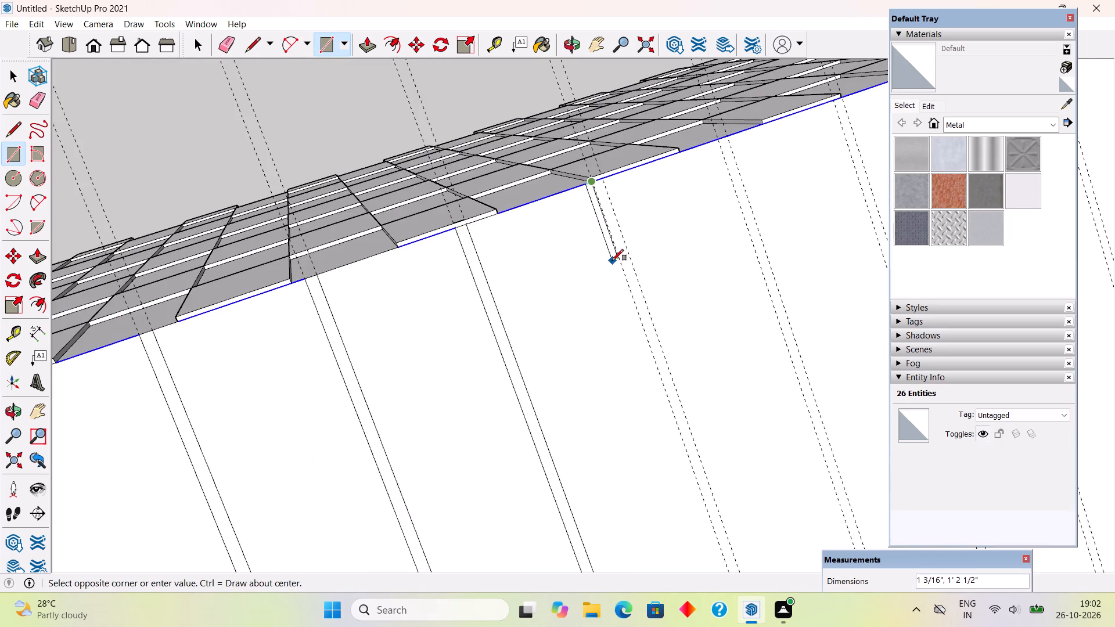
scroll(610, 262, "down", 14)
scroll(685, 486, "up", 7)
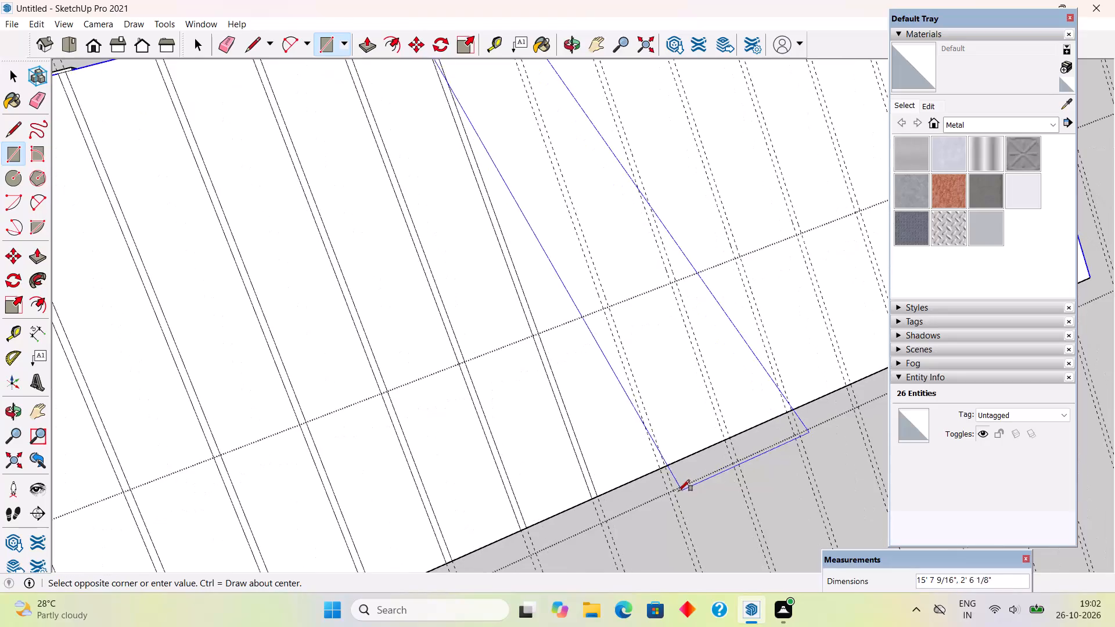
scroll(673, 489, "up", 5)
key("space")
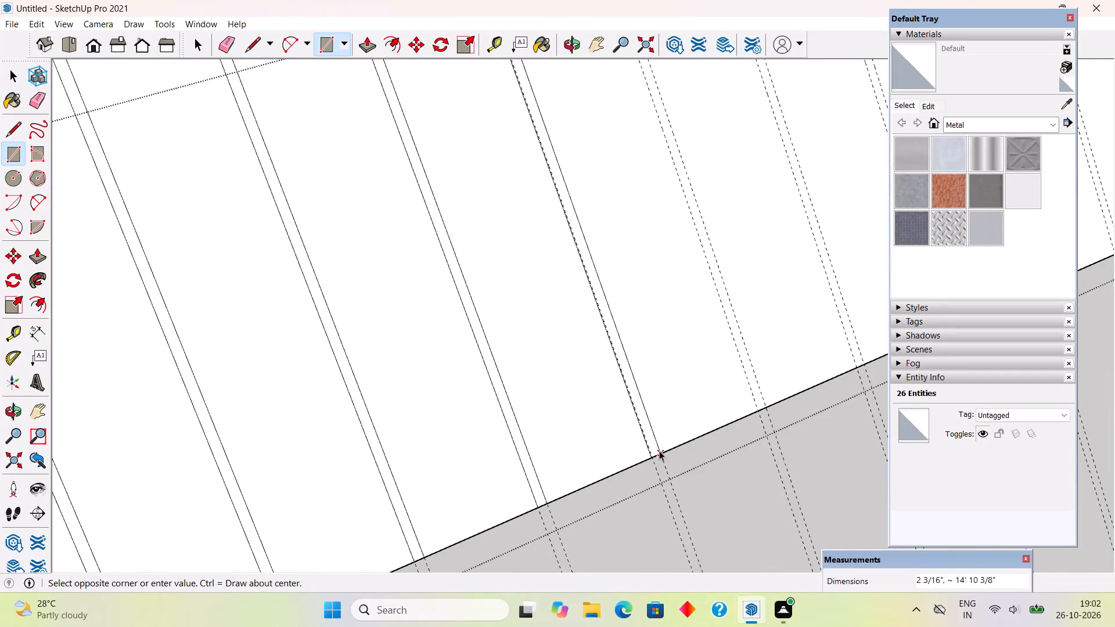
Draw a 2" by about 14'10" rectangle between the eighth guide pair, spanning the plain slope from eave to ridge.
key("r")
left_click(651, 457)
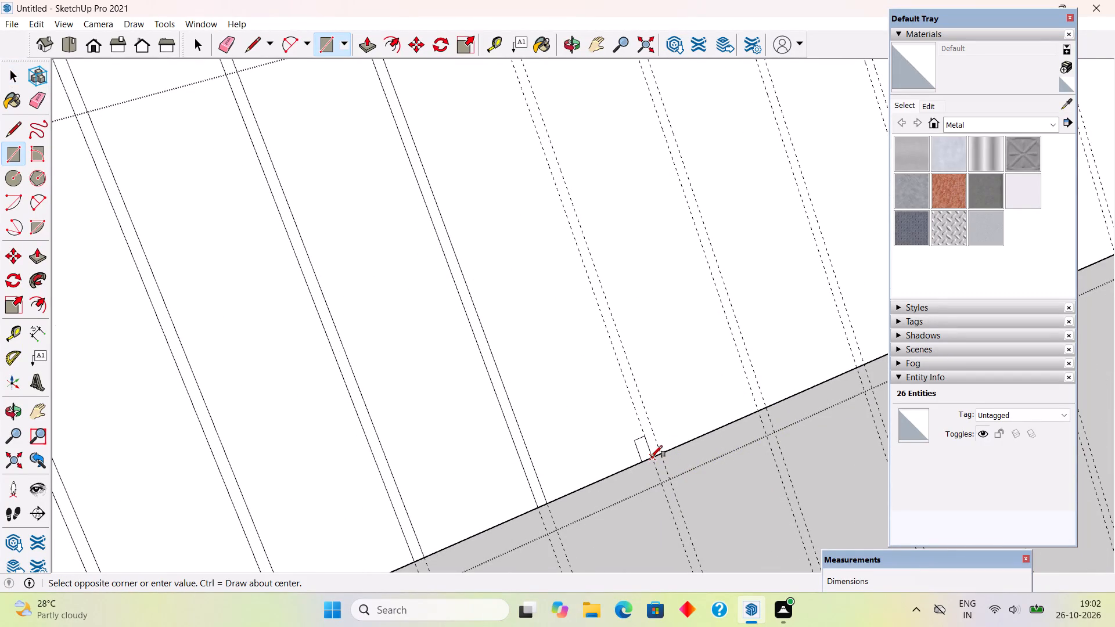
scroll(652, 456, "down", 12)
scroll(567, 183, "up", 12)
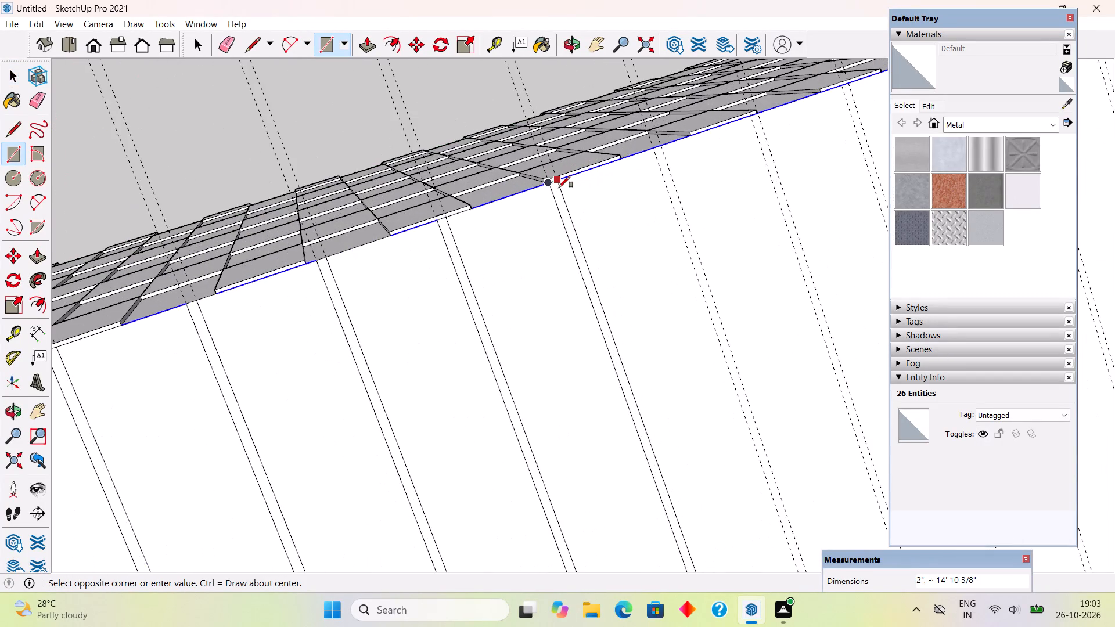
scroll(559, 188, "up", 3)
left_click(558, 176)
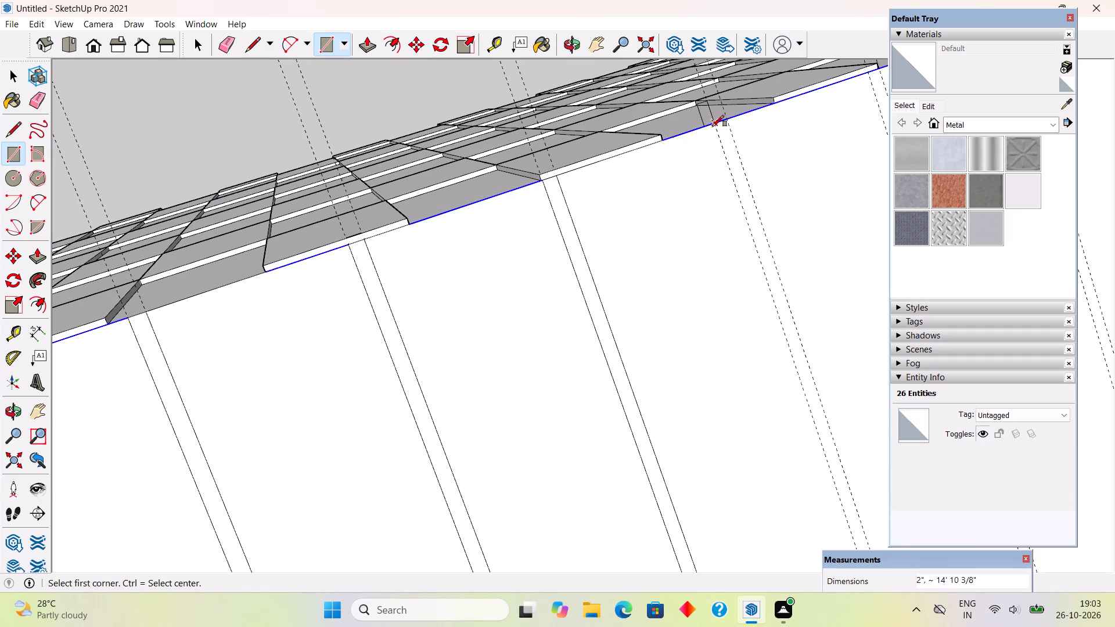
Draw a 2" by about 14'10" rectangle between the ninth guide pair, spanning the plain slope from ridge to eave.
left_click(713, 127)
scroll(690, 150, "down", 13)
scroll(717, 474, "up", 4)
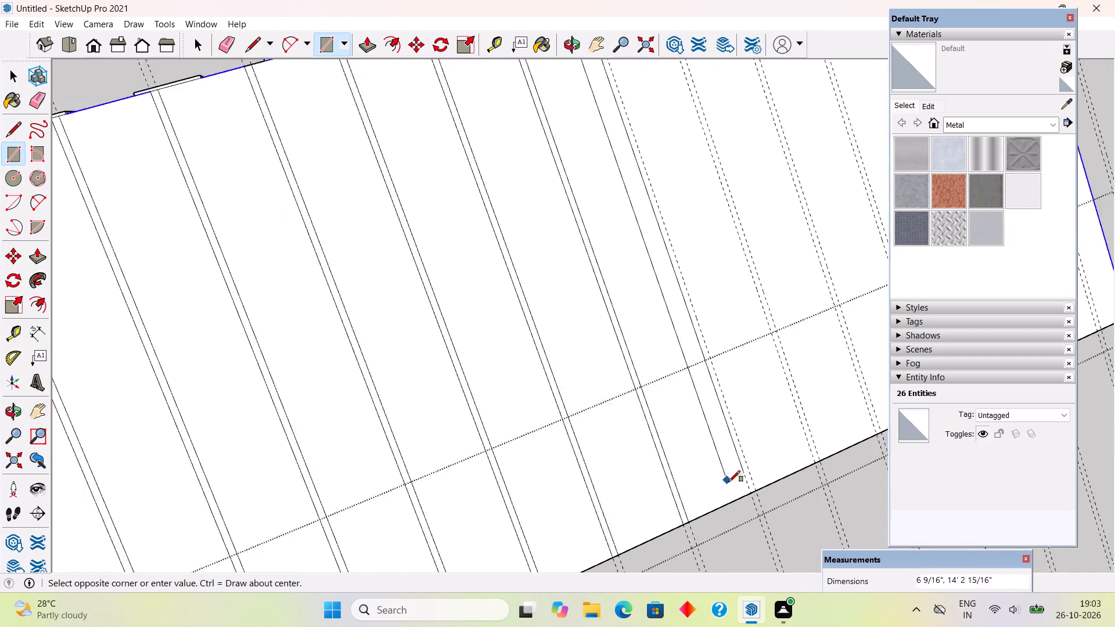
scroll(729, 482, "up", 1)
left_click(762, 491)
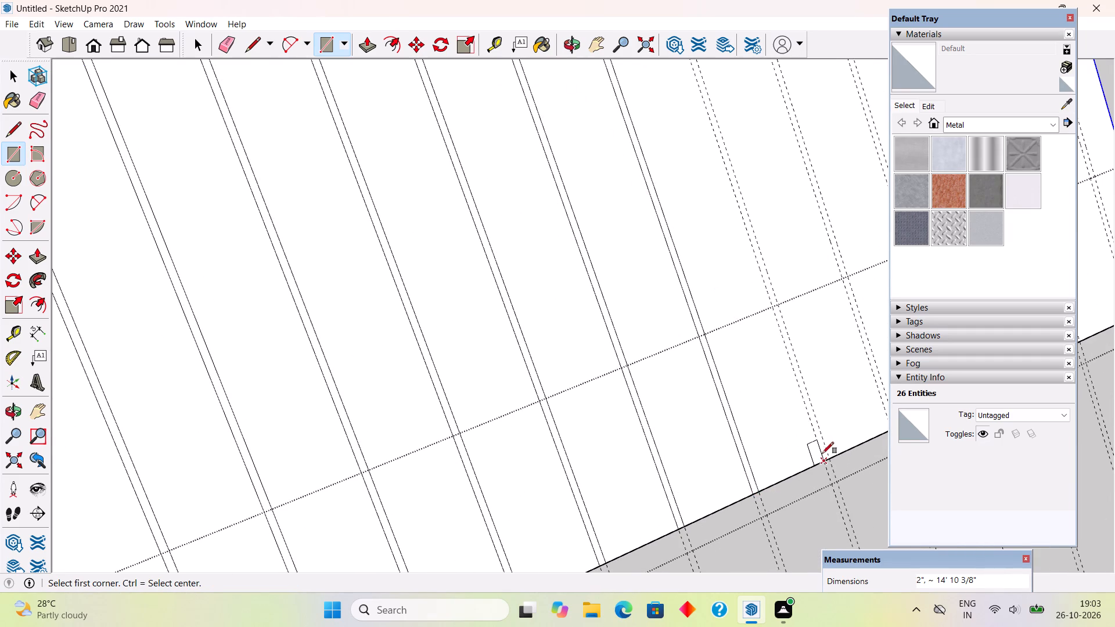
Draw a 2" by about 14'10" rectangle between the tenth guide pair, spanning the plain slope from eave to ridge.
left_click(823, 459)
scroll(823, 459, "down", 7)
scroll(747, 195, "up", 4)
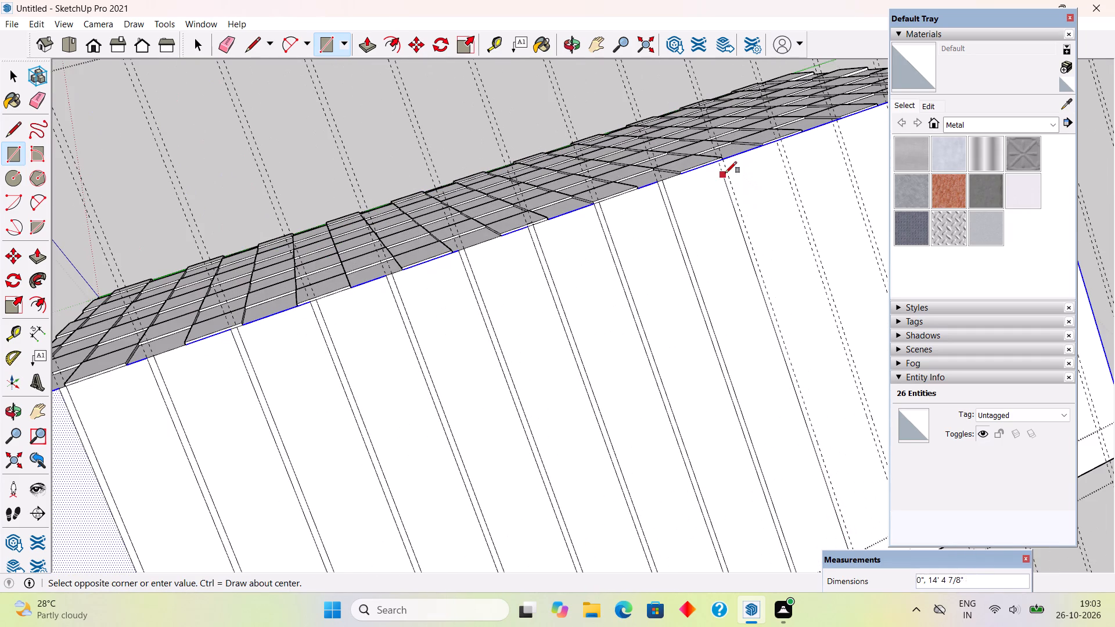
scroll(722, 163, "up", 8)
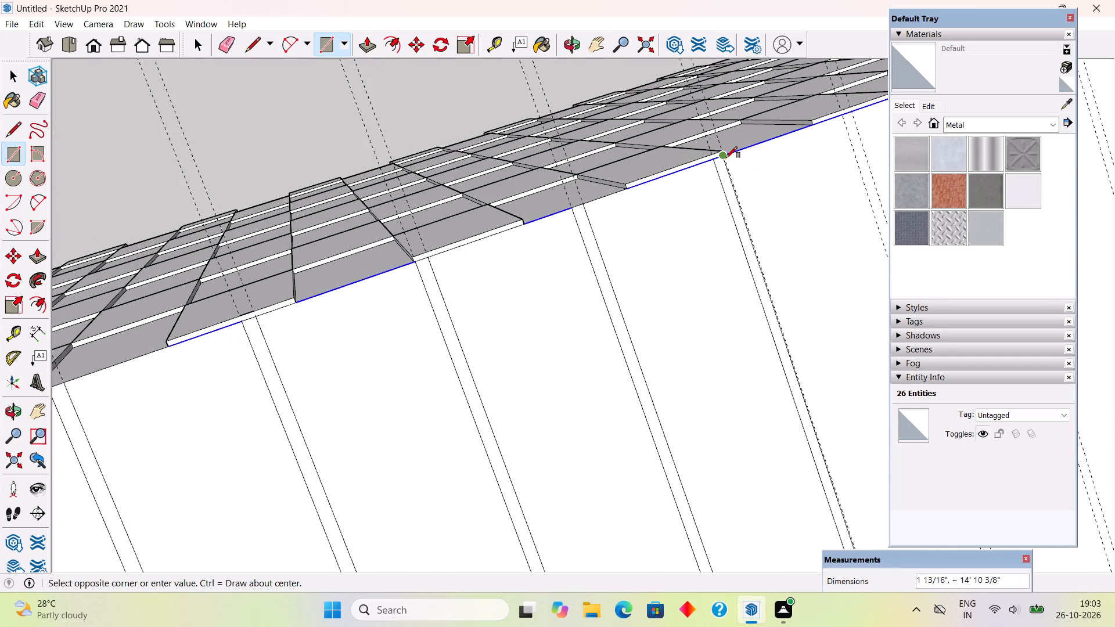
scroll(732, 161, "up", 8)
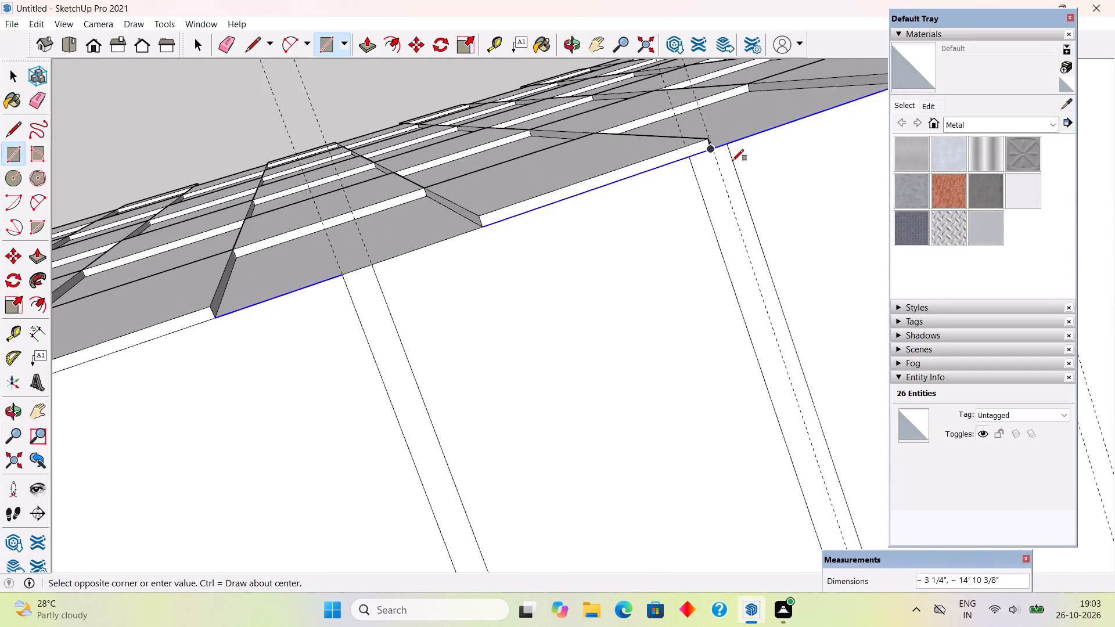
scroll(713, 166, "up", 11)
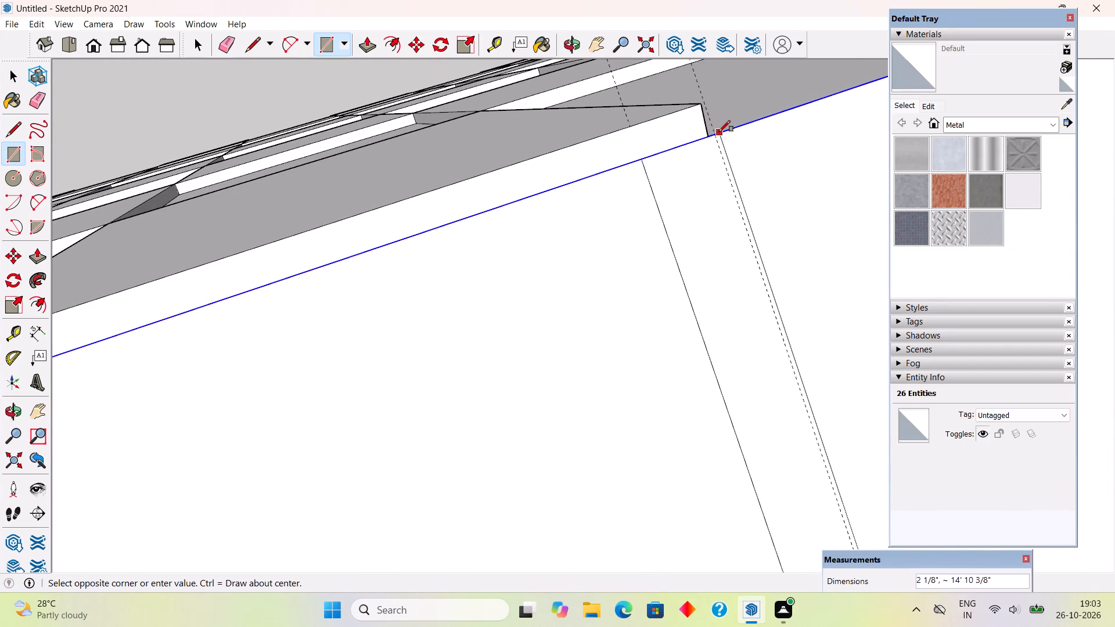
scroll(717, 134, "up", 6)
left_click(717, 134)
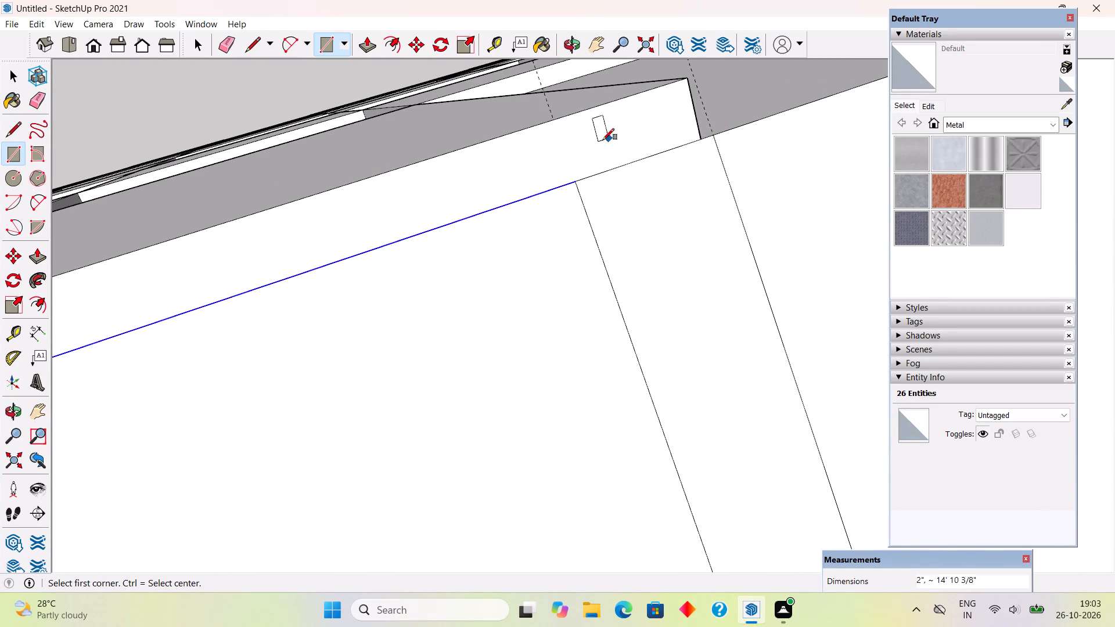
Draw a 2" by about 14'10" rectangle between the eleventh guide pair, spanning the plain slope from ridge to eave.
scroll(588, 152, "down", 20)
scroll(588, 152, "down", 4)
scroll(663, 140, "up", 5)
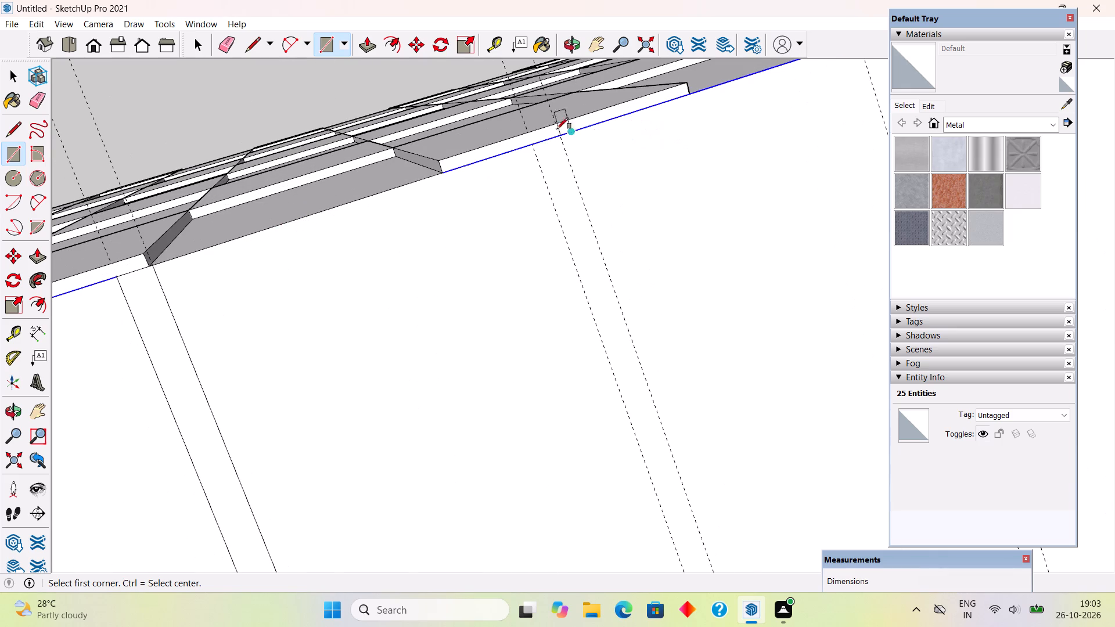
left_click(535, 142)
scroll(534, 142, "down", 13)
scroll(530, 124, "down", 10)
scroll(607, 425, "up", 11)
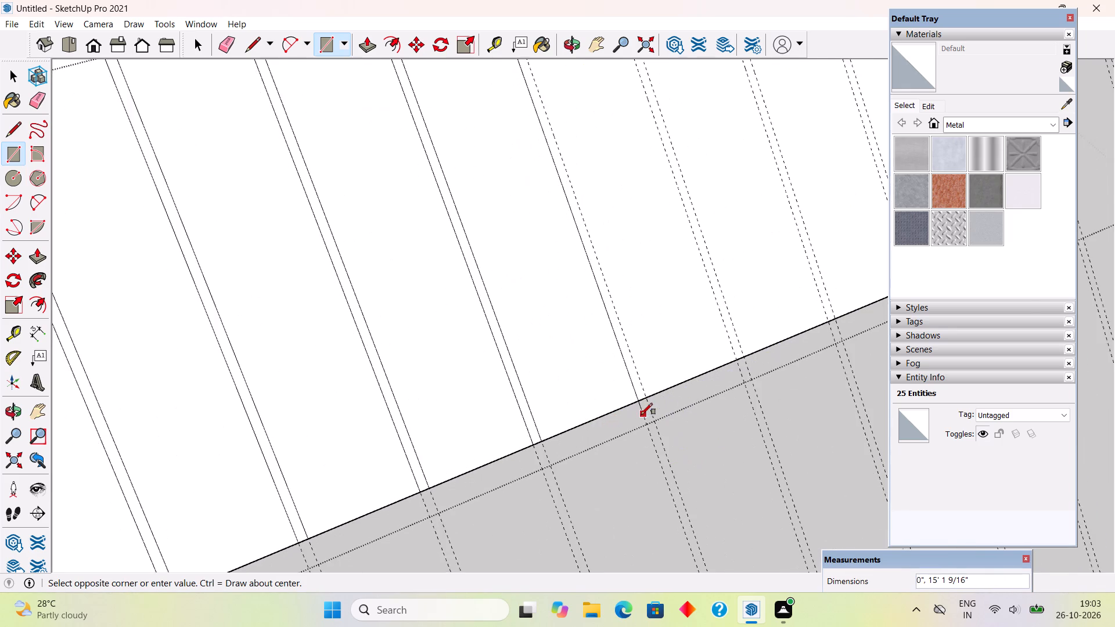
left_click(649, 398)
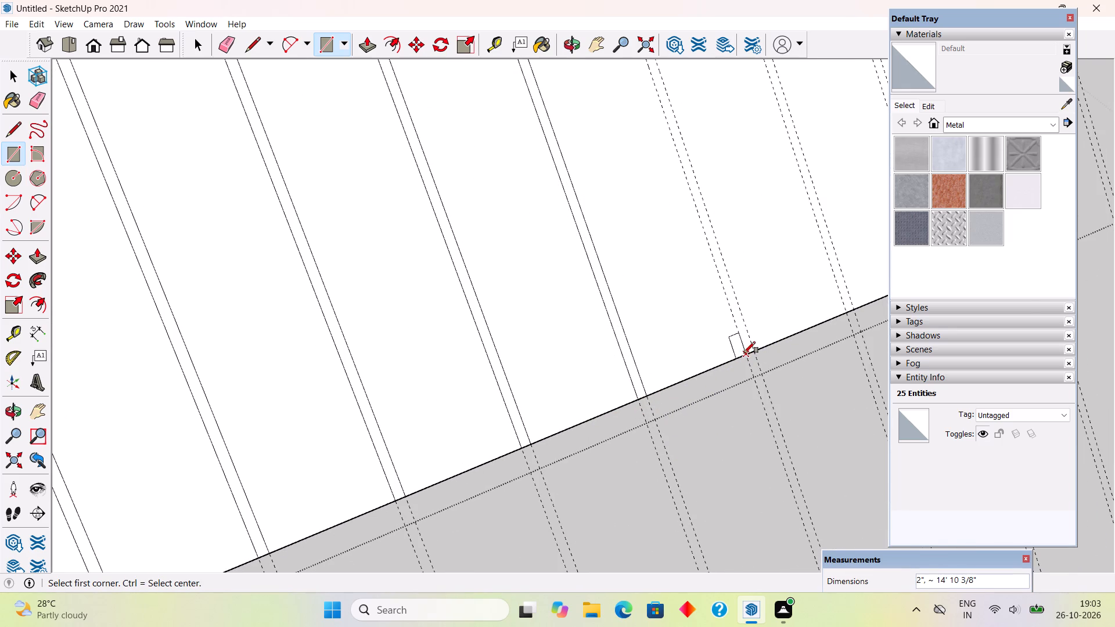
Draw a 2" by about 14'10" rectangle between the twelfth guide pair, spanning the plain slope from eave to ridge.
left_click(744, 353)
scroll(748, 353, "down", 12)
scroll(696, 140, "up", 3)
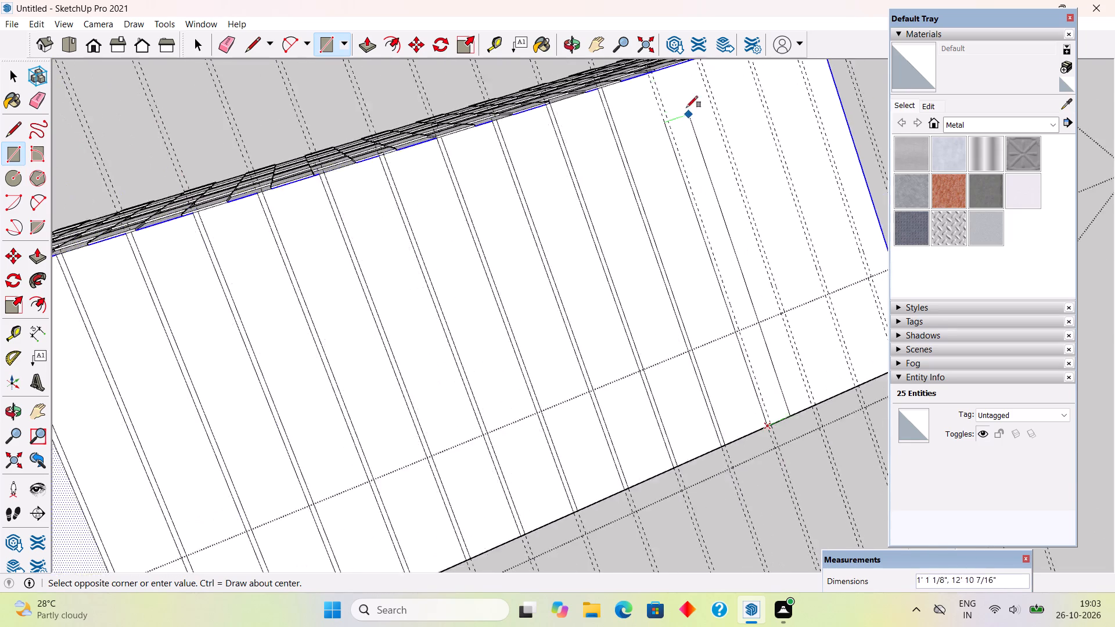
scroll(686, 107, "up", 2)
scroll(664, 125, "down", 5)
scroll(646, 82, "up", 15)
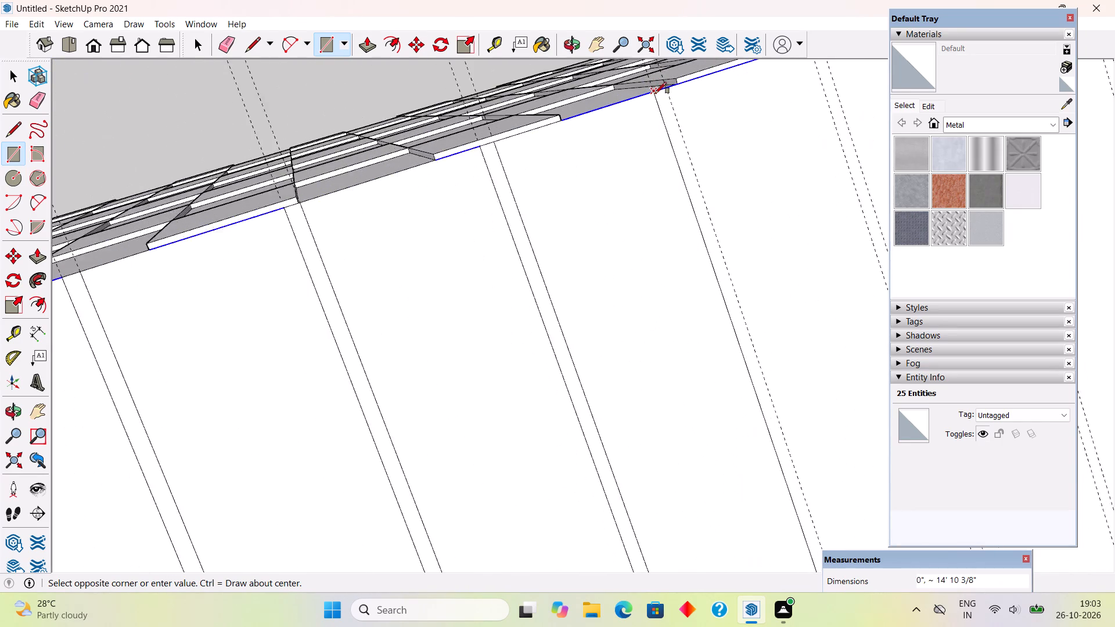
scroll(655, 93, "up", 5)
left_click(671, 85)
Draw a 2" by about 14'10" rectangle between the thirteenth guide pair, spanning the plain slope from ridge to eave.
scroll(490, 169, "down", 10)
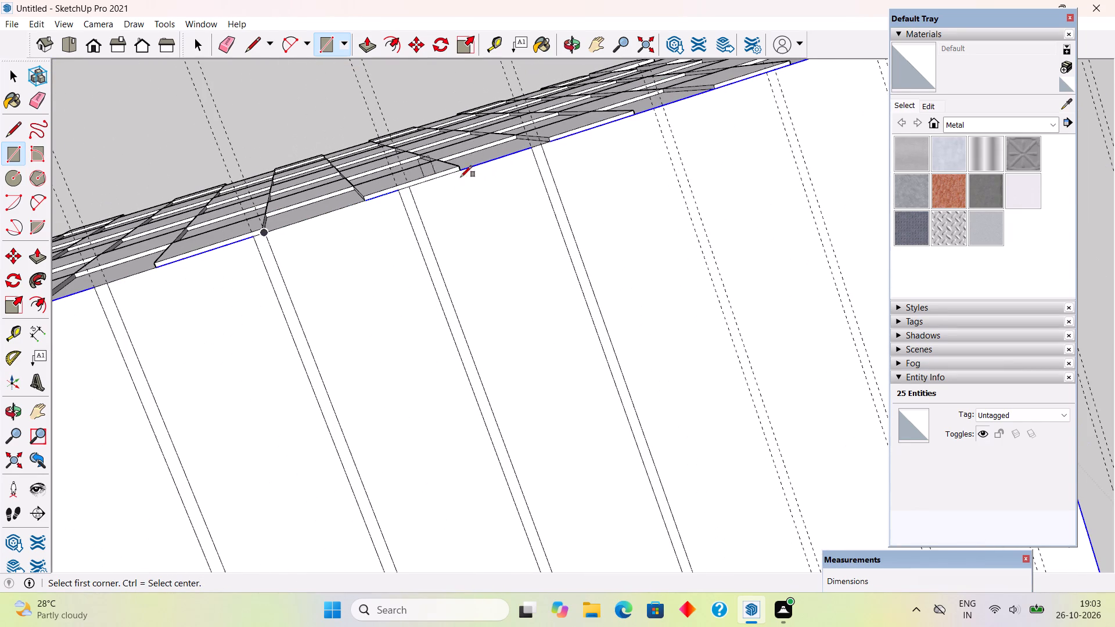
left_click(656, 105)
scroll(571, 158, "down", 9)
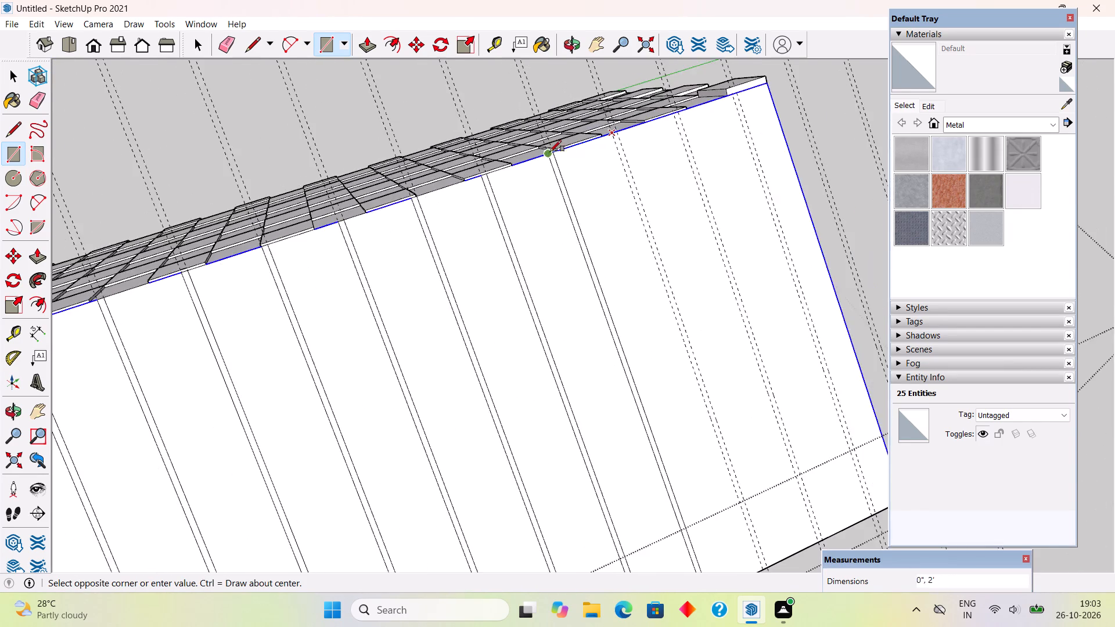
scroll(550, 152, "down", 3)
scroll(714, 442, "up", 7)
scroll(676, 413, "up", 5)
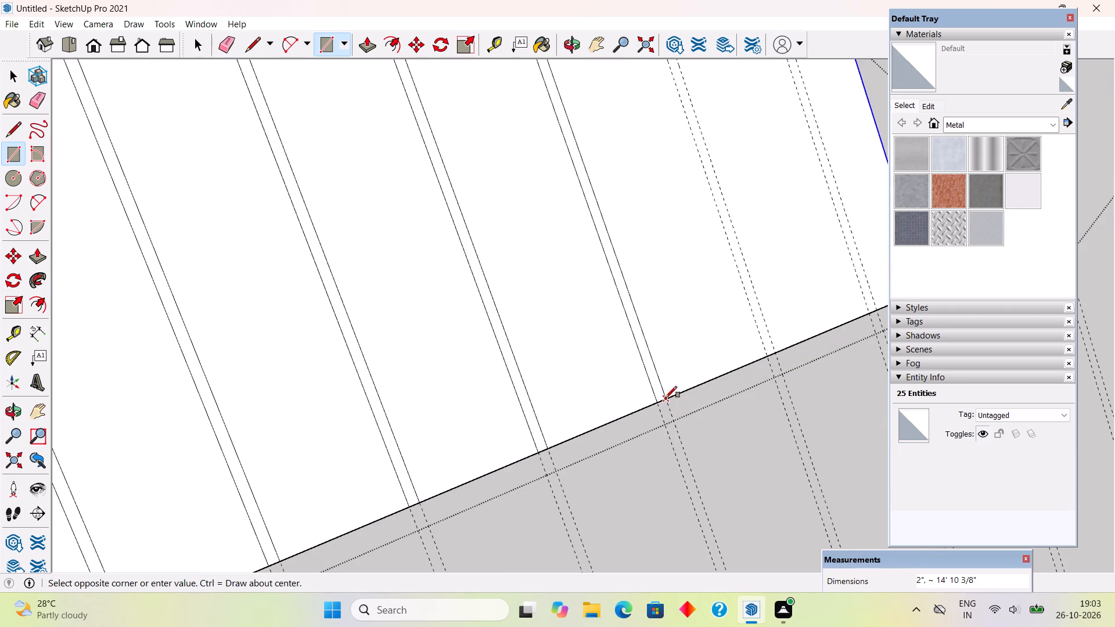
left_click(665, 398)
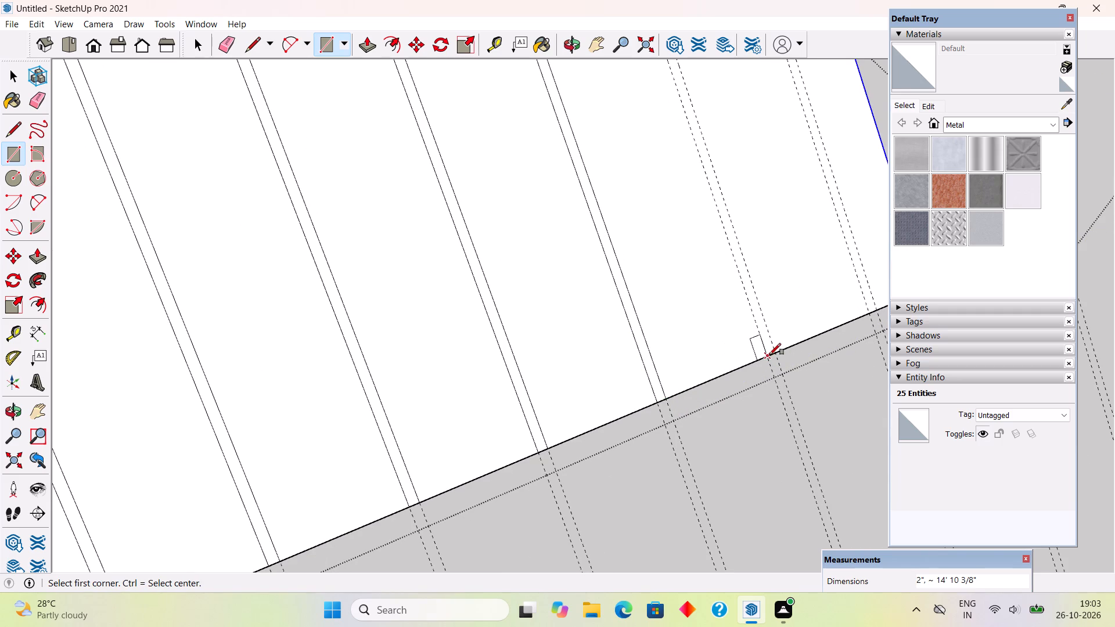
Draw a 2" by about 14'10" rectangle between the fourteenth guide pair, spanning the plain slope from eave to ridge.
left_click(769, 355)
scroll(769, 355, "down", 7)
scroll(809, 390, "down", 5)
scroll(714, 219, "down", 5)
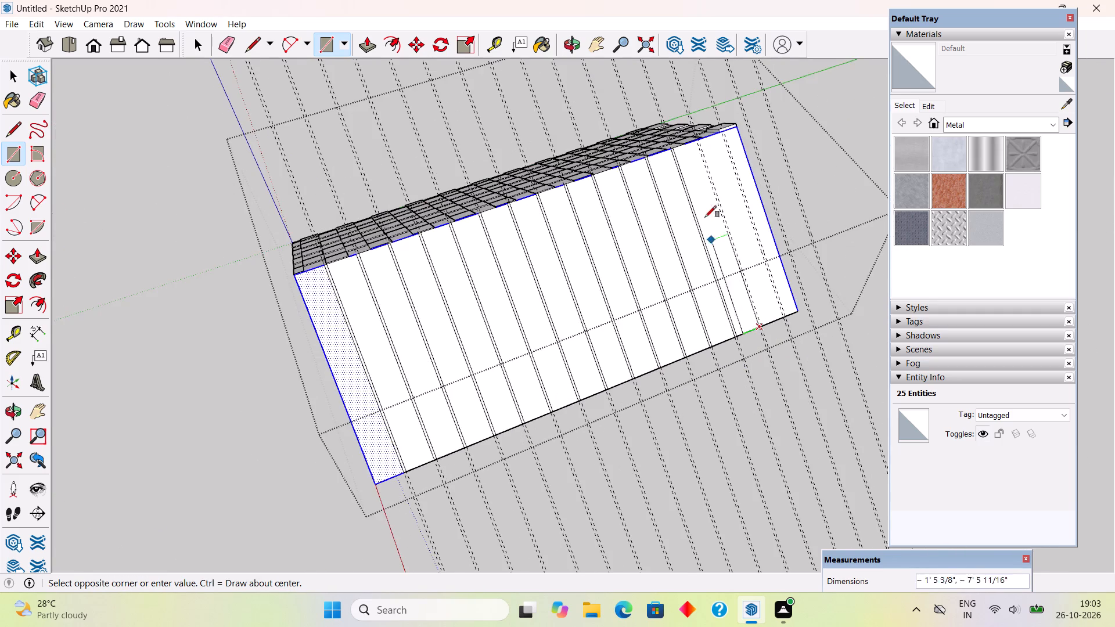
scroll(697, 170, "up", 10)
scroll(697, 121, "up", 13)
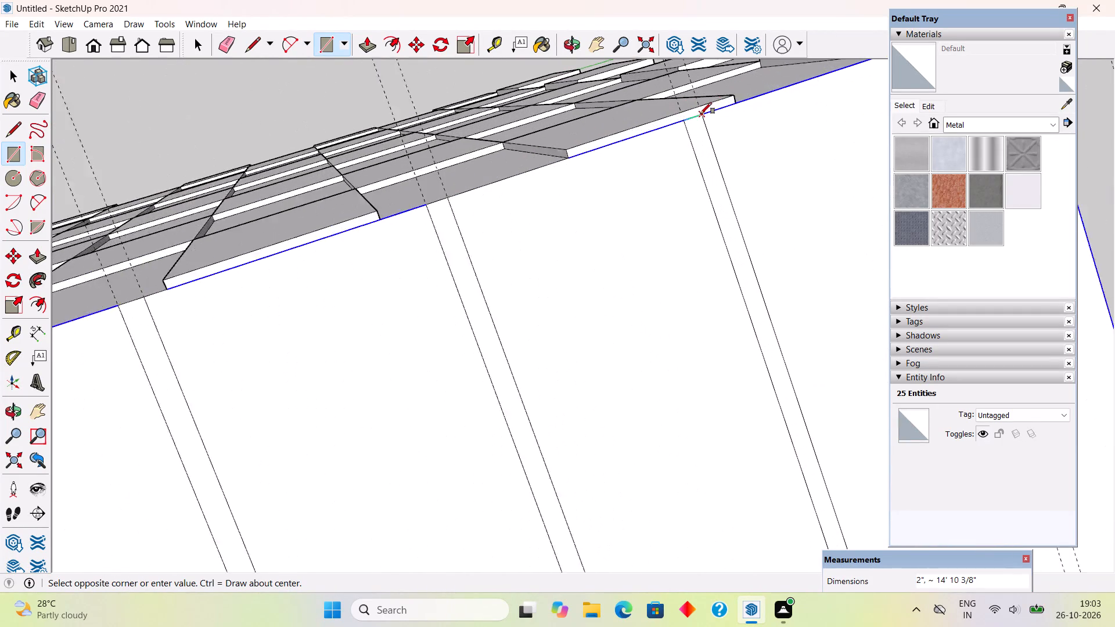
scroll(700, 114, "up", 6)
left_click(702, 114)
Draw a 2" by about 14'10" rectangle between the last guide pair on the plain slope, from ridge to eave, and clear the selection.
scroll(468, 147, "down", 13)
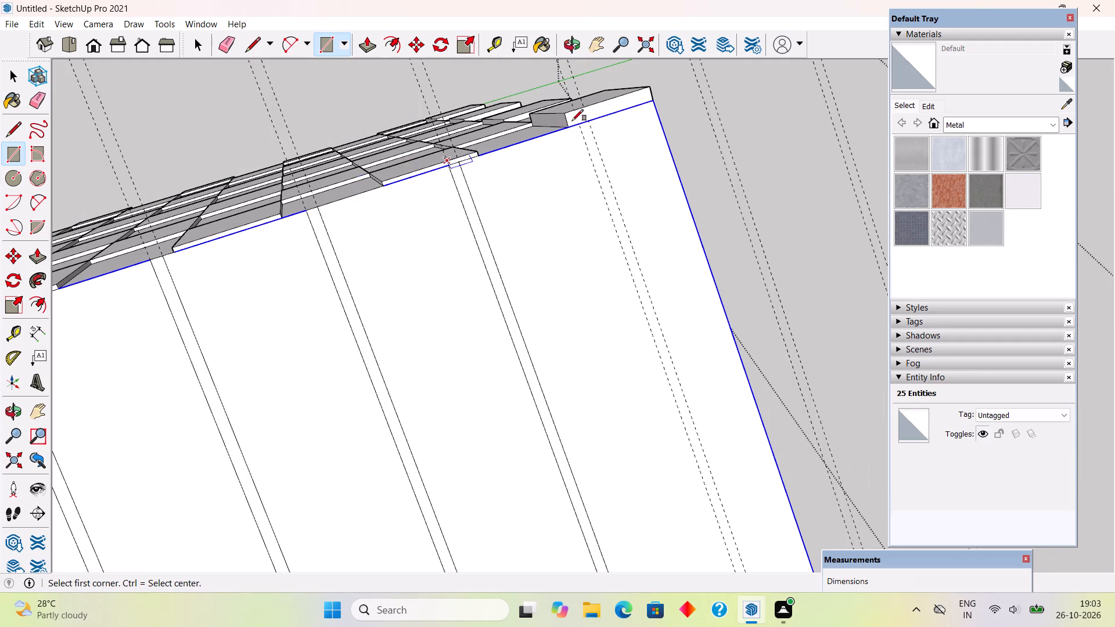
scroll(584, 120, "up", 4)
left_click(578, 122)
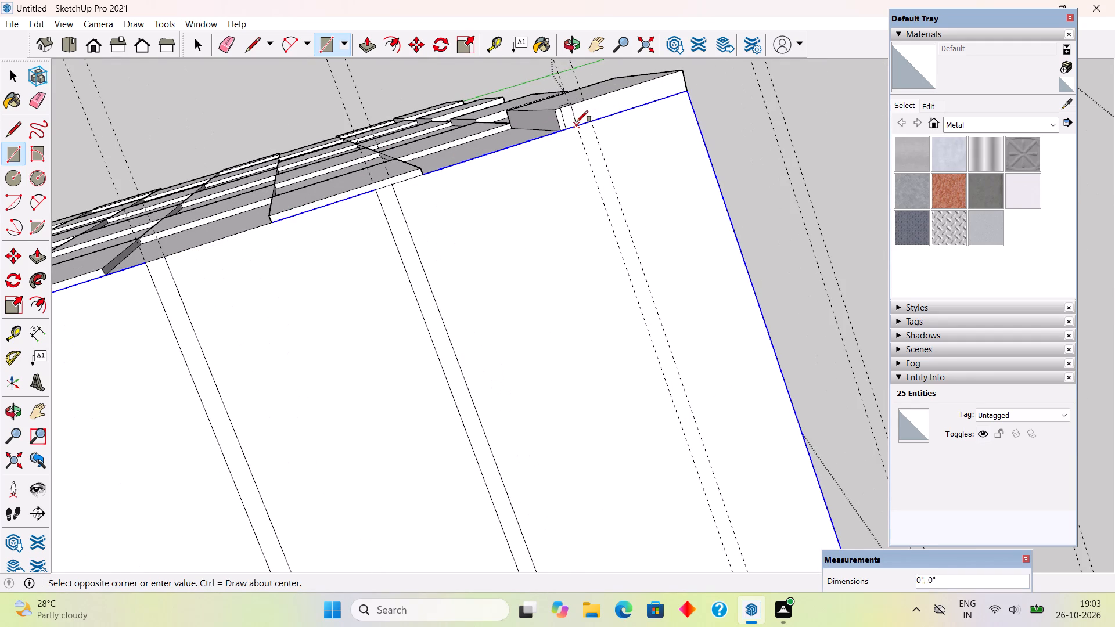
scroll(576, 122, "down", 17)
scroll(682, 429, "up", 9)
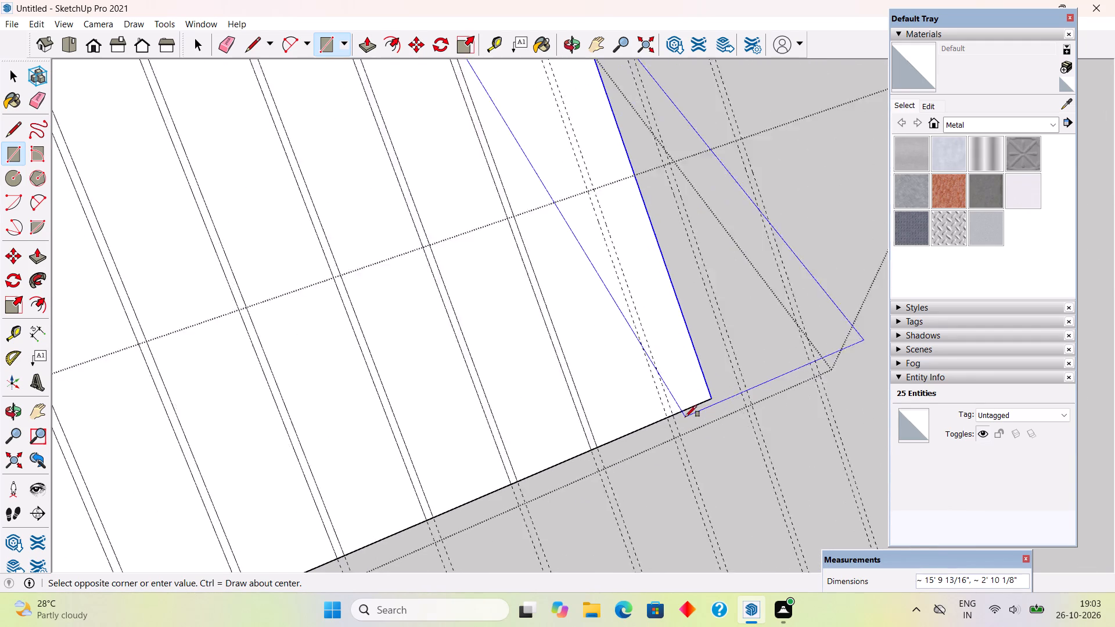
scroll(685, 417, "up", 3)
left_click(669, 416)
scroll(687, 391, "down", 8)
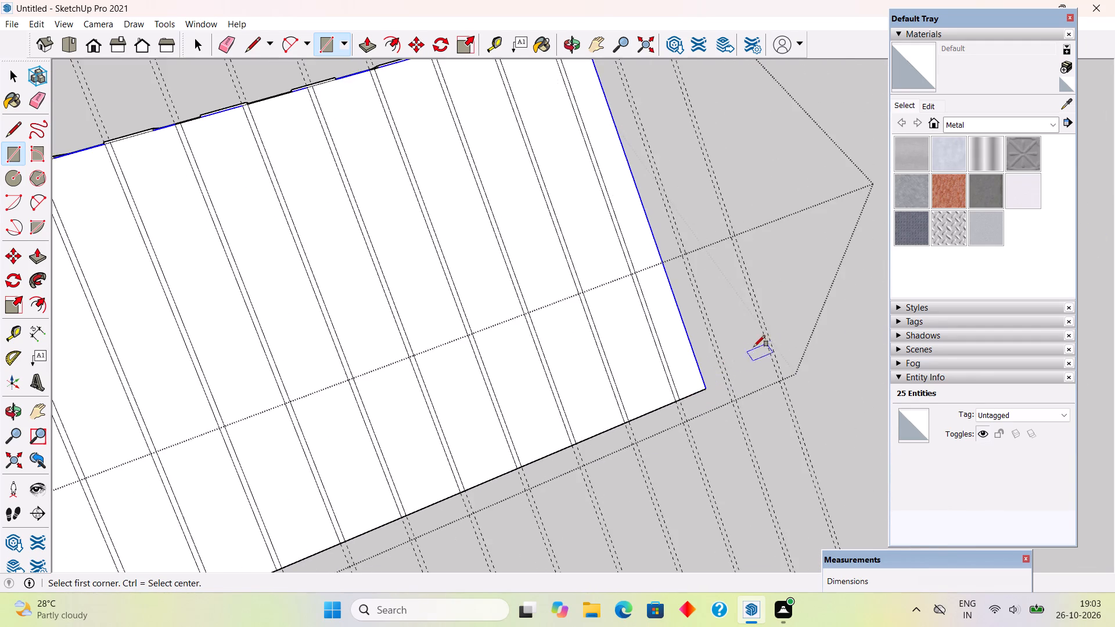
scroll(757, 344, "down", 4)
key("space")
scroll(682, 302, "down", 7)
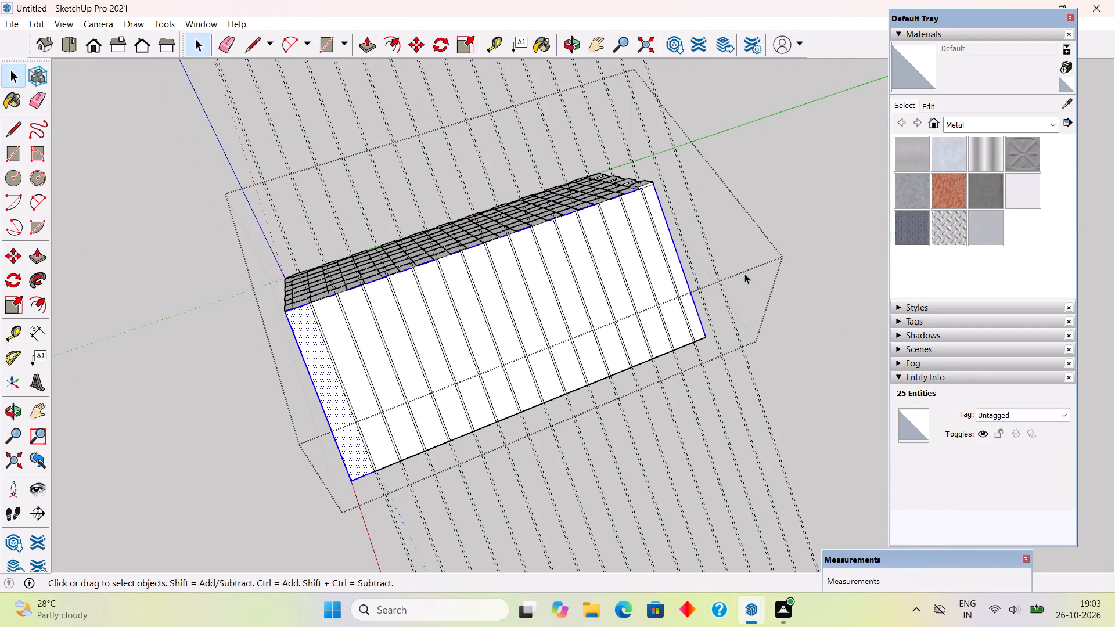
left_click(757, 250)
Place a guide line parallel to the eave edge, 2' up the plain slope.
middle_click_drag(422, 354, 385, 276)
scroll(462, 256, "up", 1)
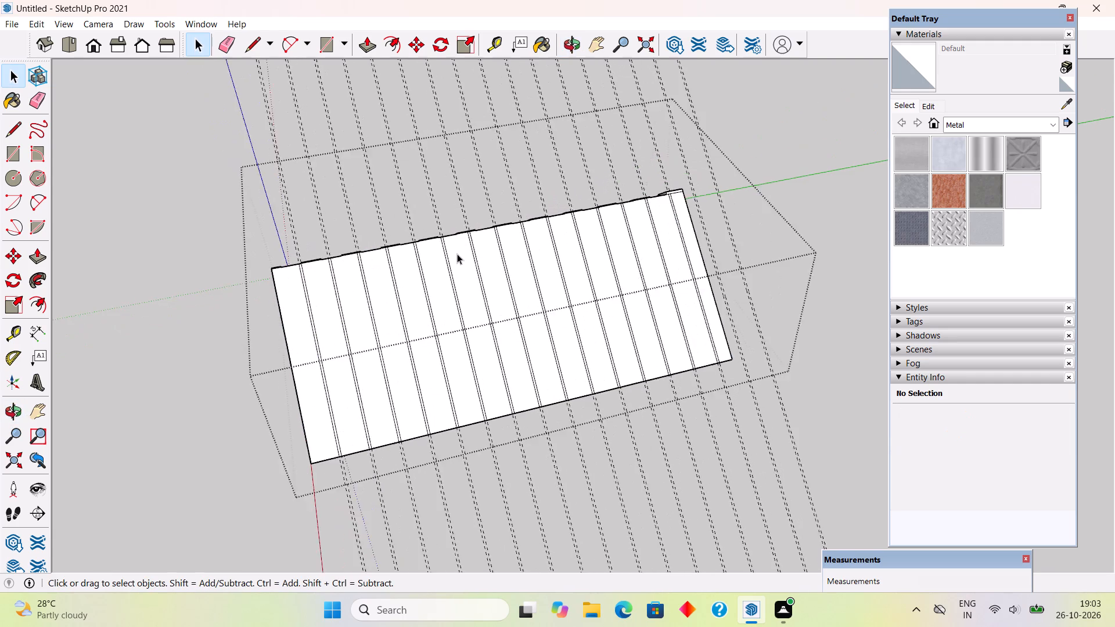
scroll(457, 254, "up", 3)
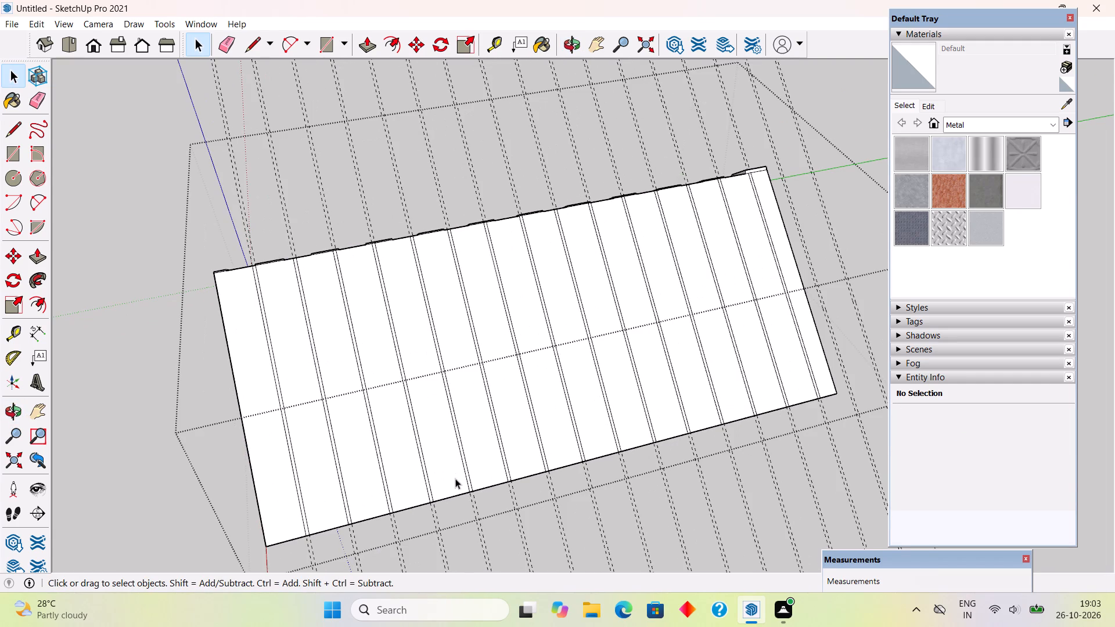
key("t")
left_click(460, 494)
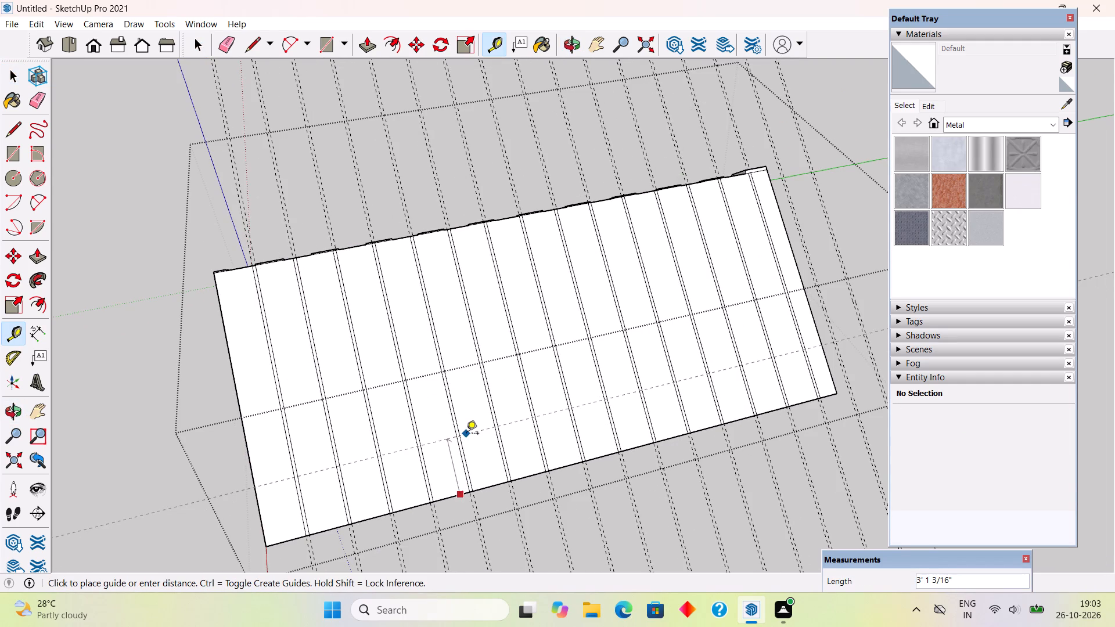
key("2")
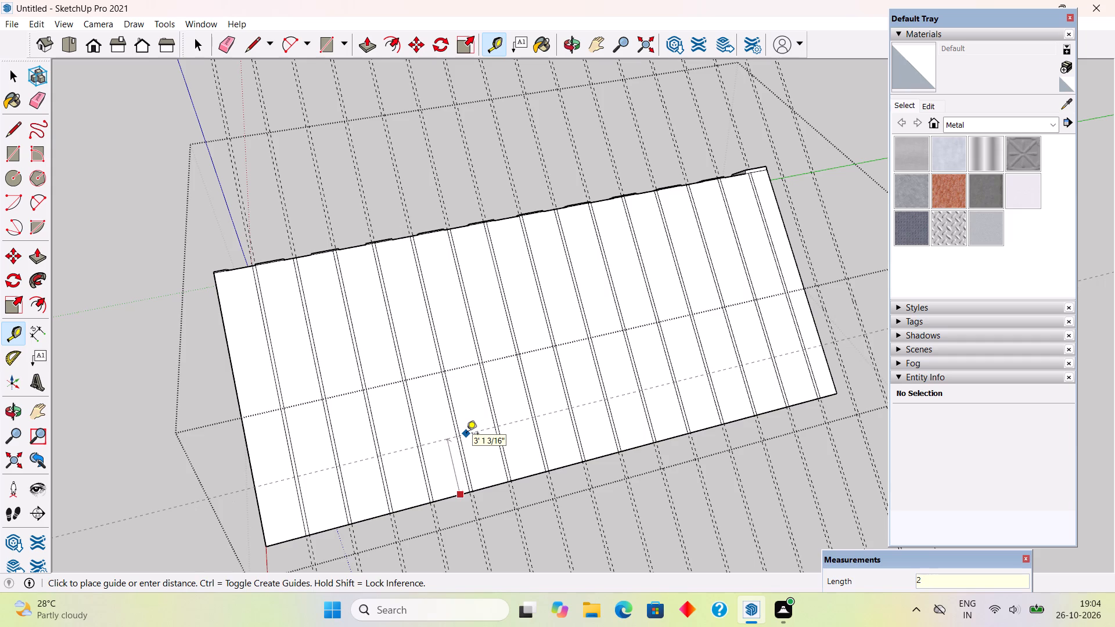
key("apostrophe")
key("Return")
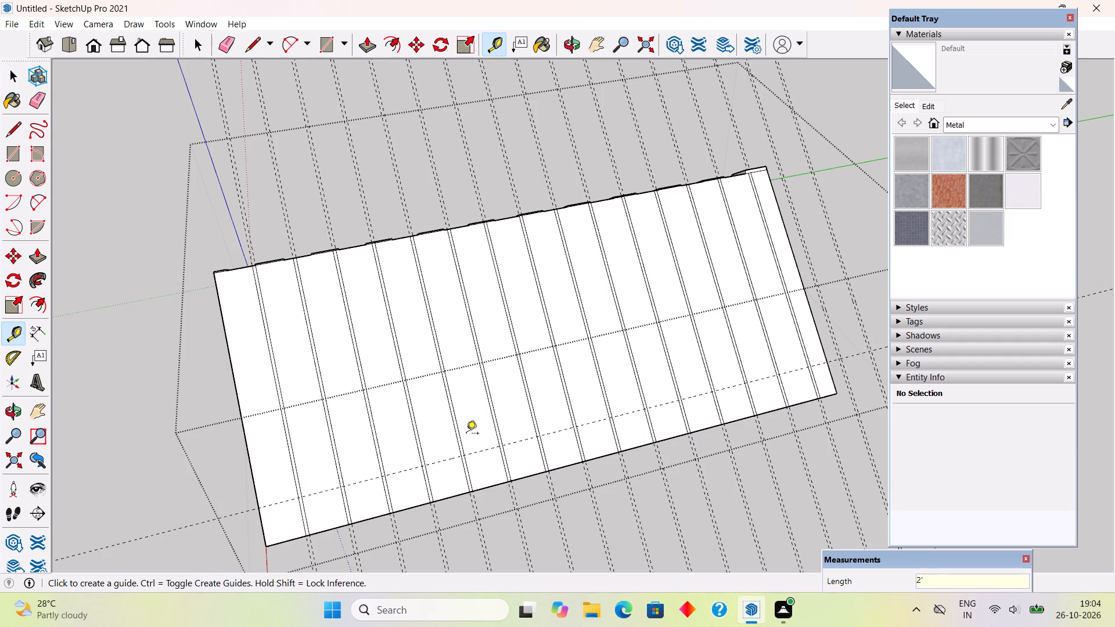
Place a second guide line 2" up the slope from the guide parallel to the eave.
left_click(454, 460)
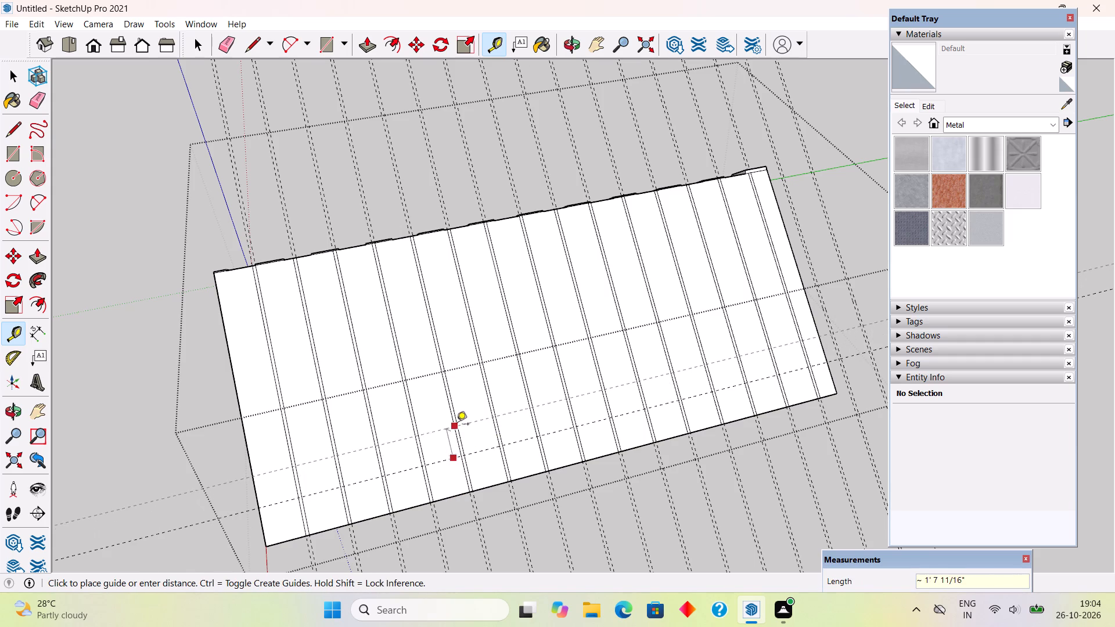
key("2")
key("shift+quotedbl")
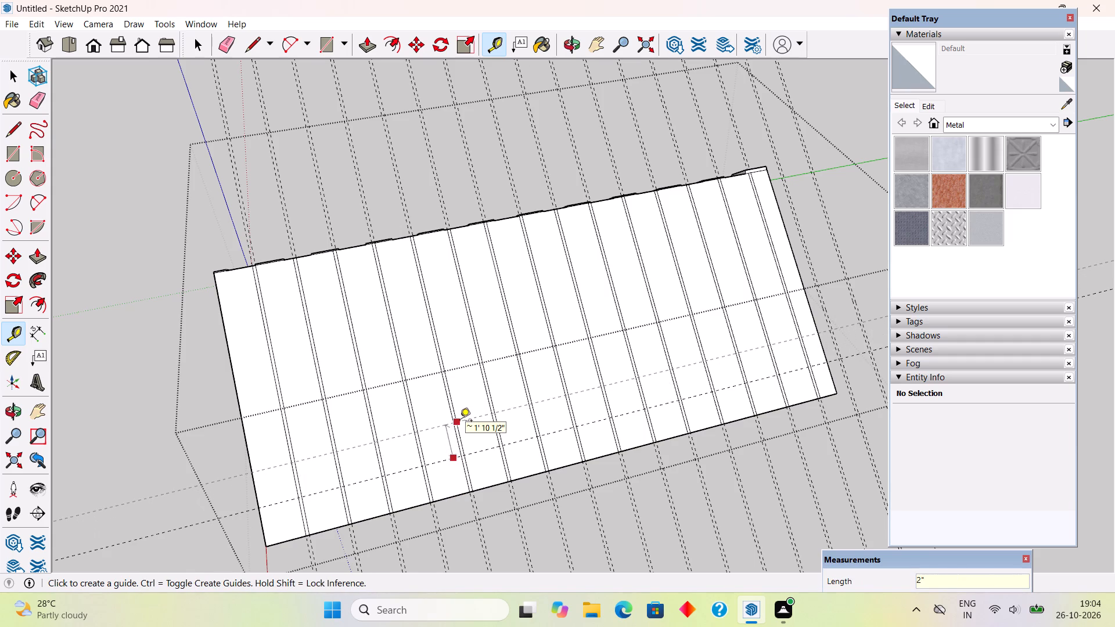
key("Return")
key("space")
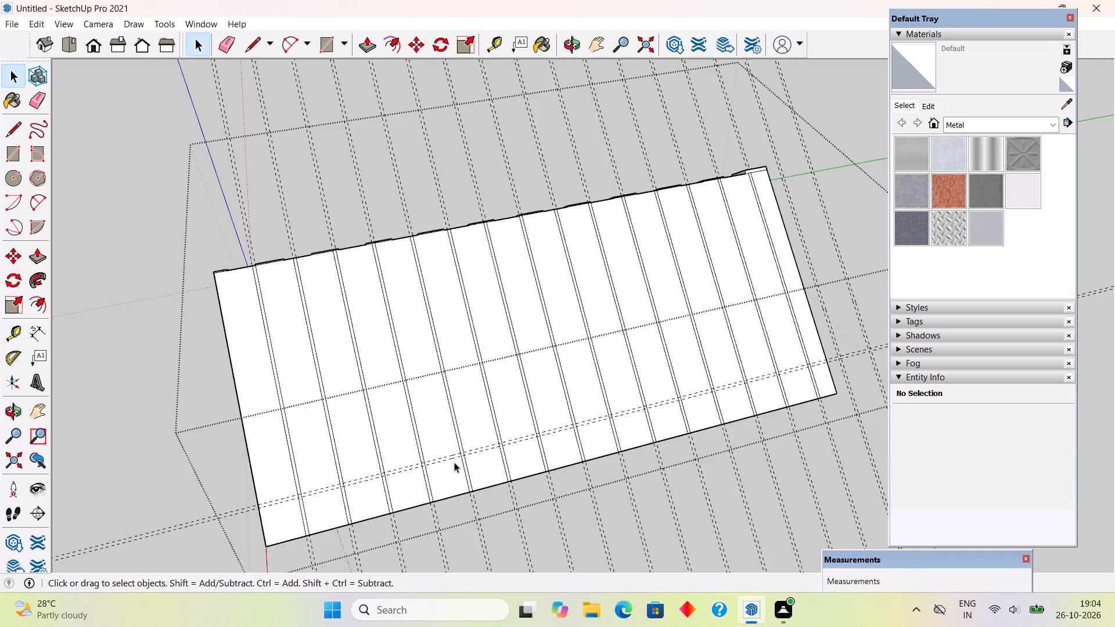
Copy the two eave-parallel guides up the slope at 2'2" spacing, making 10 copies.
left_click(452, 458)
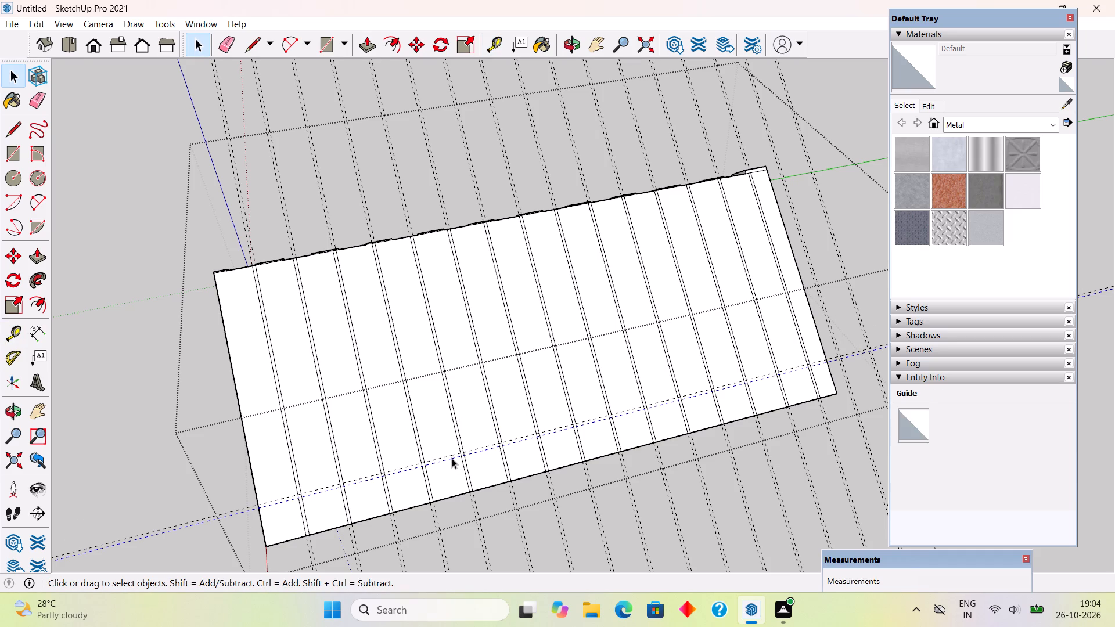
scroll(452, 458, "up", 6, "ctrl")
left_click(455, 451, "ctrl")
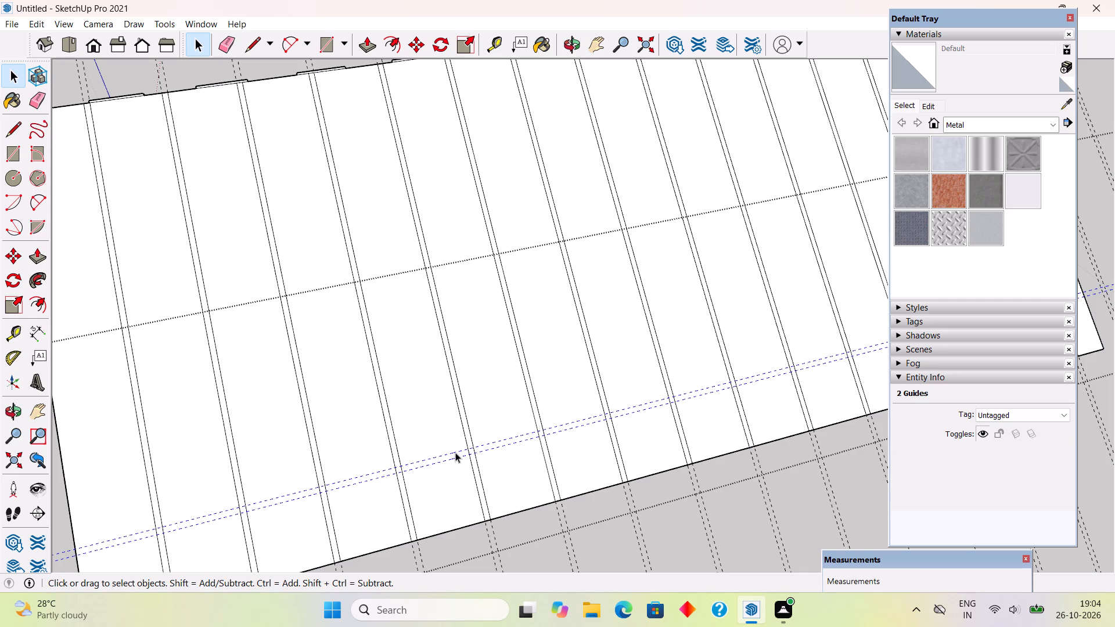
key("m")
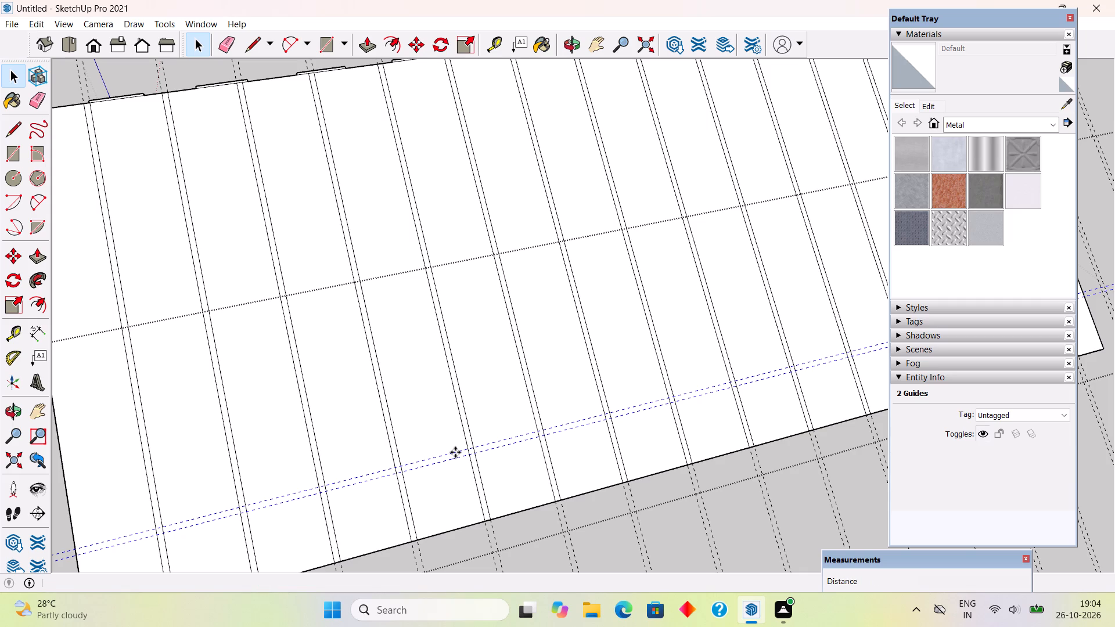
left_click(455, 452)
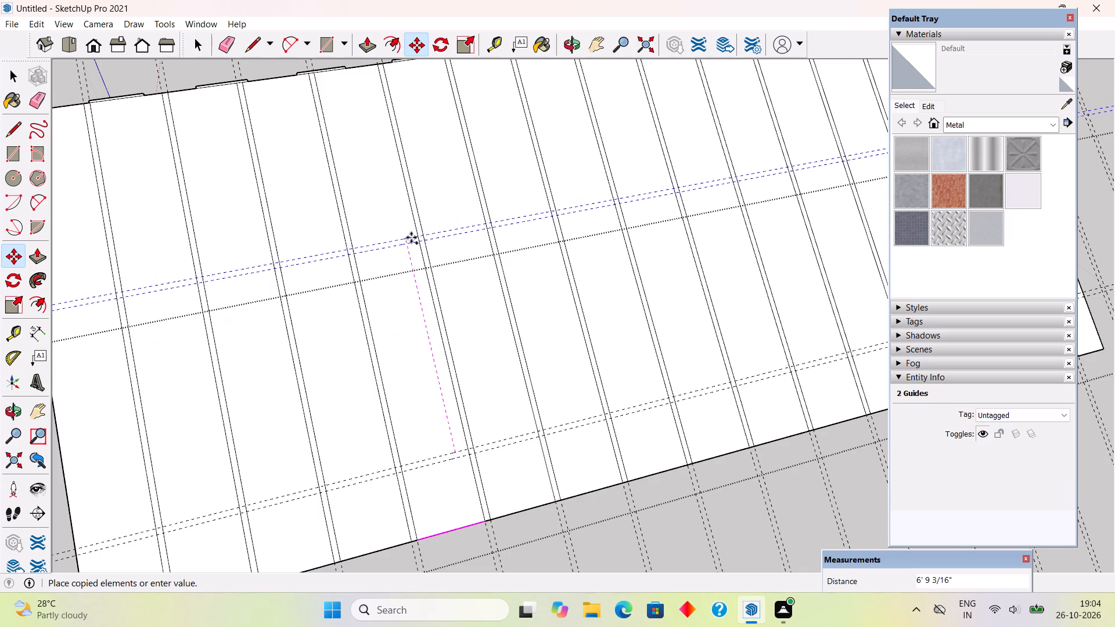
type("2'2\"")
key("Return")
type("x10")
key("Return")
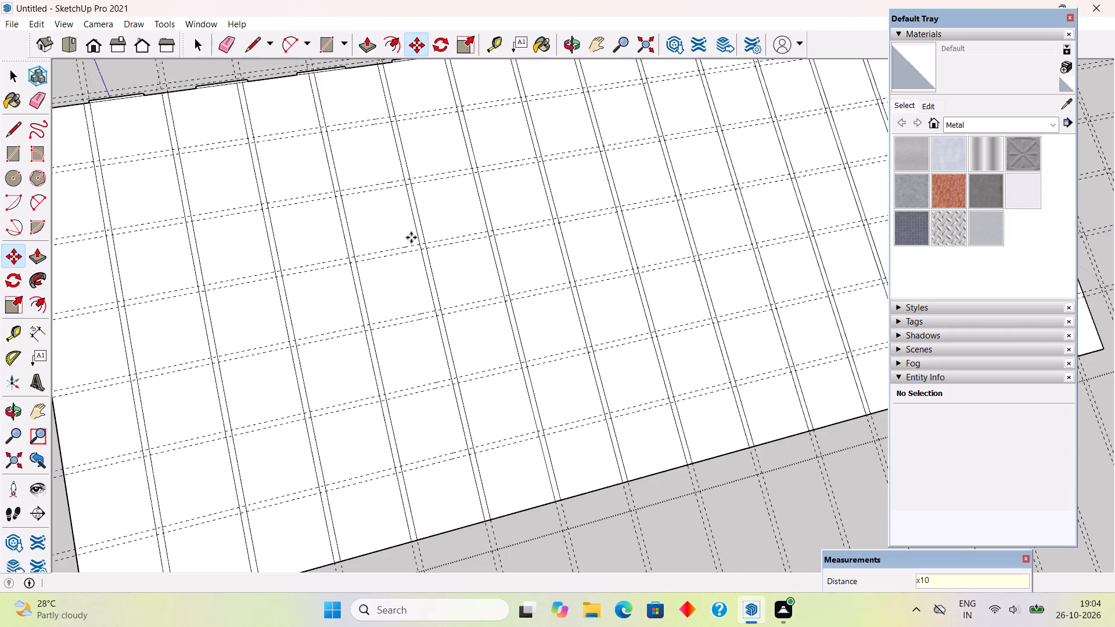
key("space")
Draw a 2" by about 33'8" rectangle between the eave-parallel guide pair nearest the eave, spanning the slope's full length.
scroll(436, 266, "down", 1)
scroll(435, 320, "down", 7)
scroll(334, 446, "up", 2)
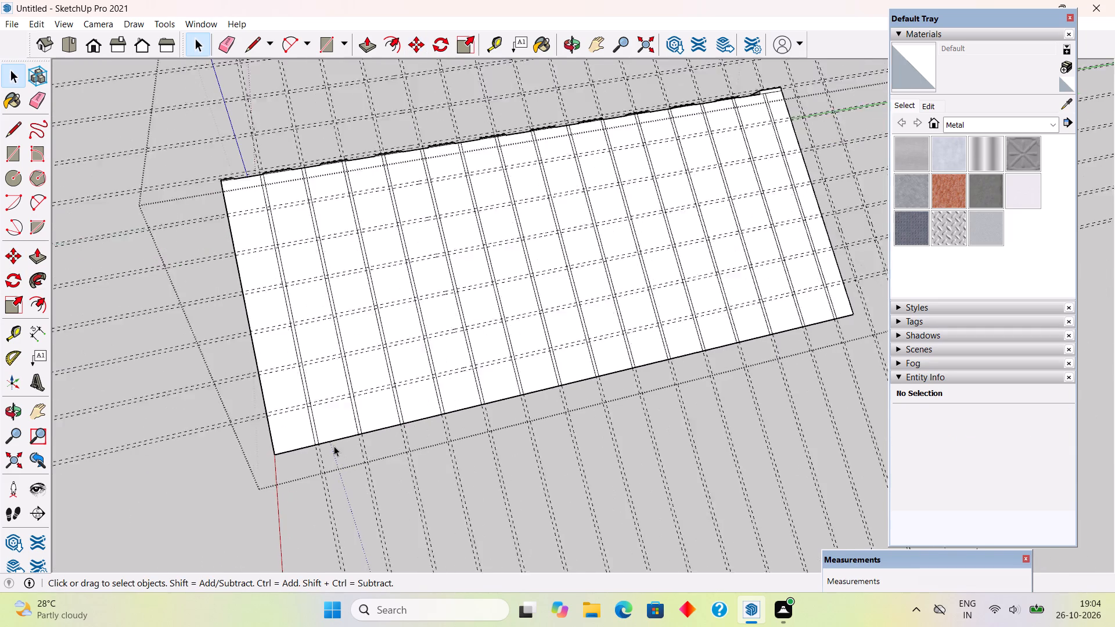
scroll(334, 446, "up", 4)
scroll(285, 420, "up", 5)
double_click(275, 401)
left_click(275, 401)
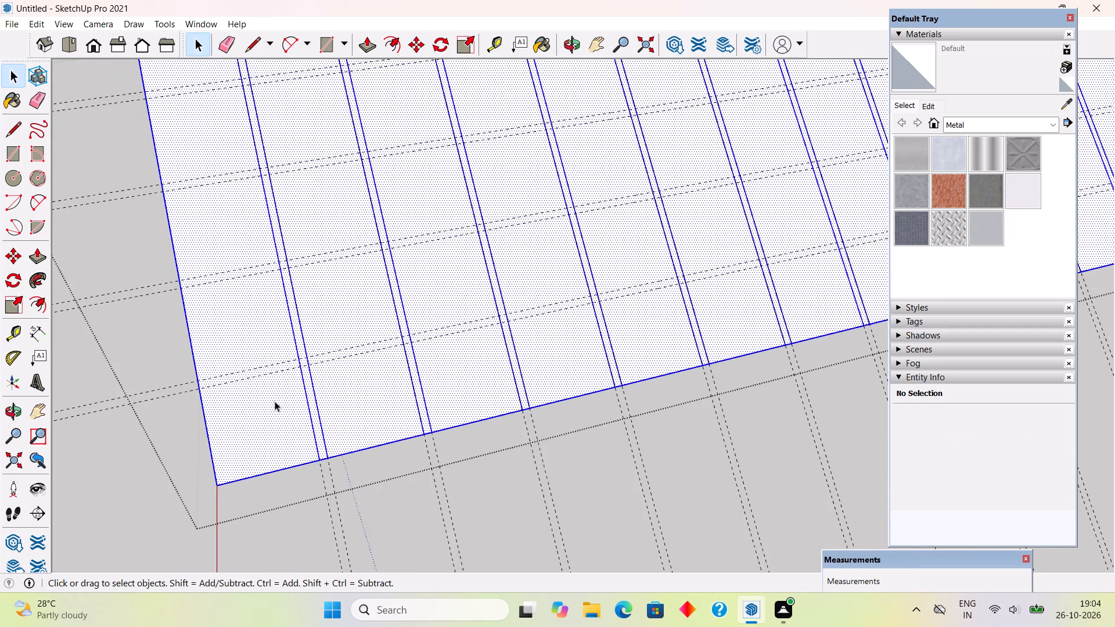
scroll(275, 401, "up", 5)
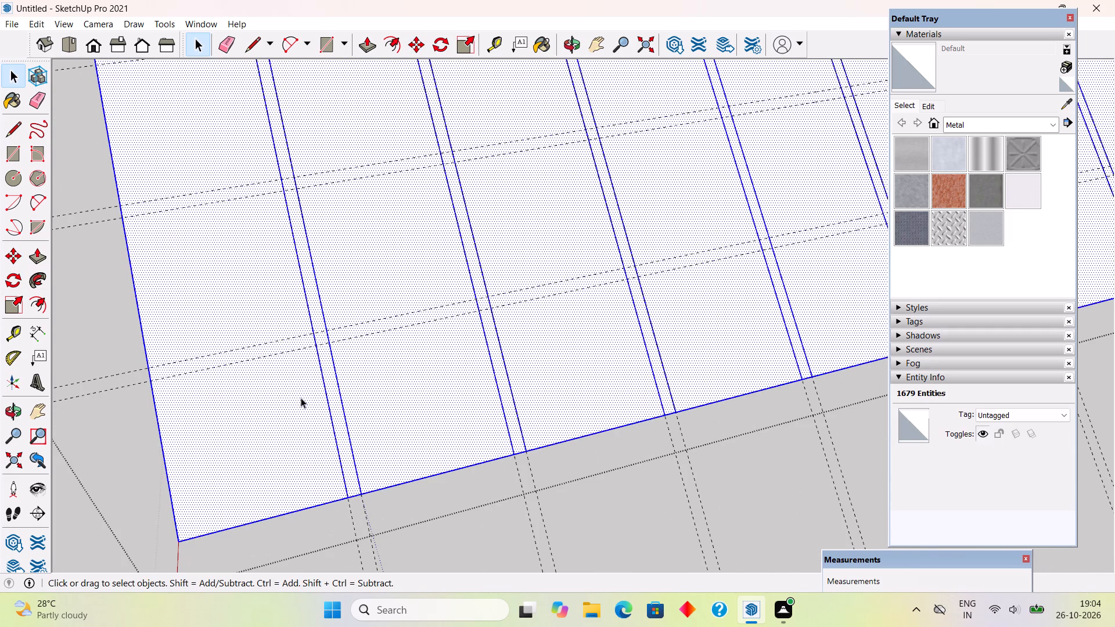
key("r")
left_click(149, 366)
scroll(149, 366, "down", 8)
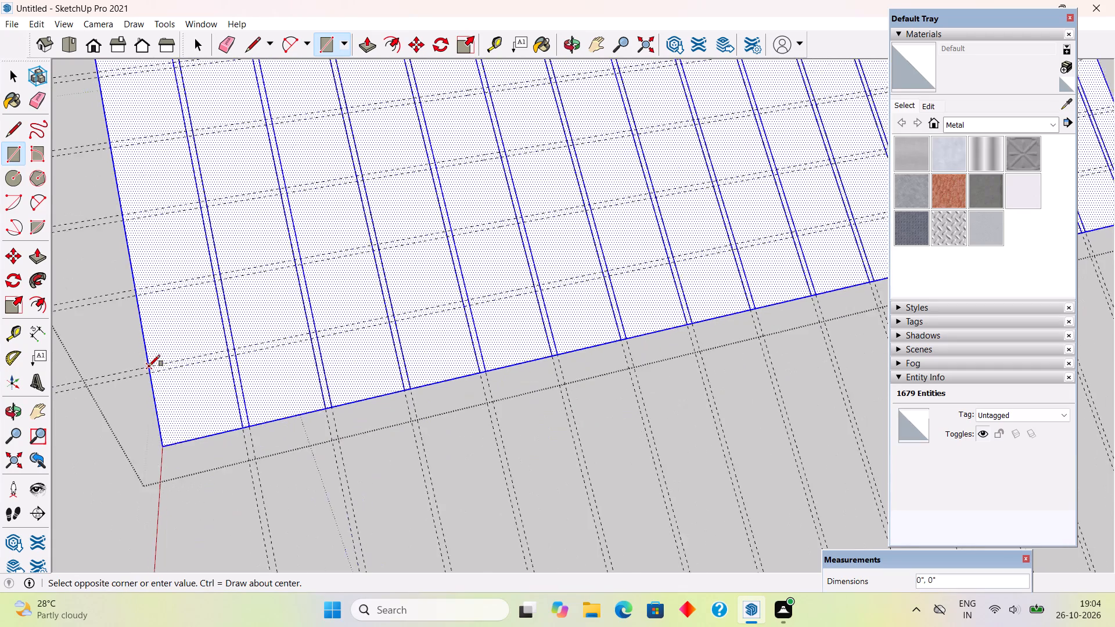
scroll(149, 366, "down", 7)
scroll(817, 235, "up", 5)
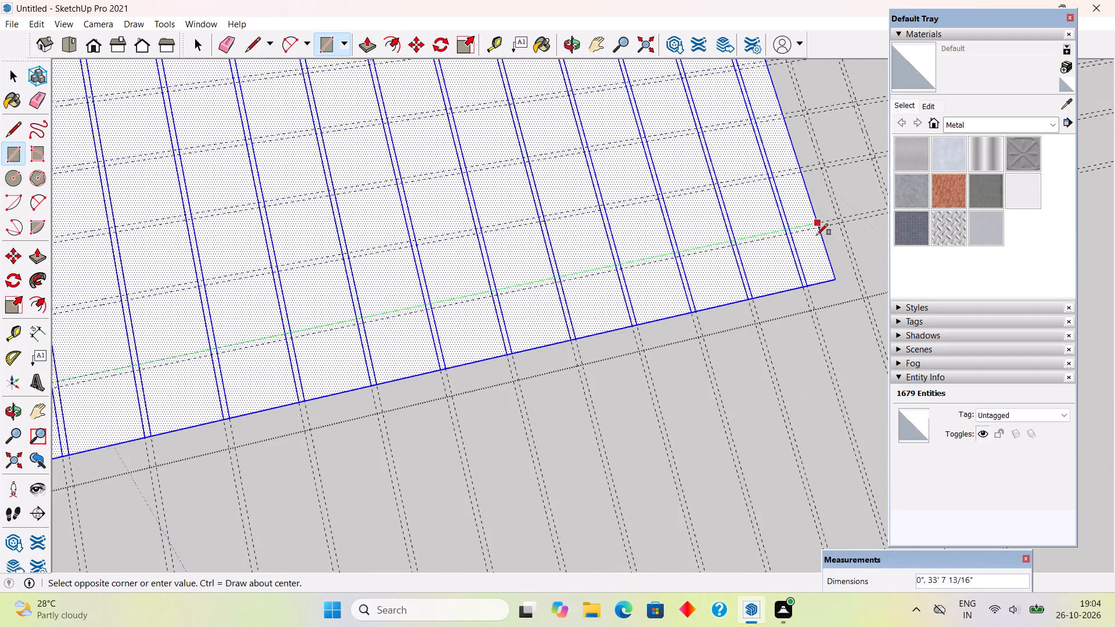
left_click(818, 228)
scroll(825, 243, "down", 6)
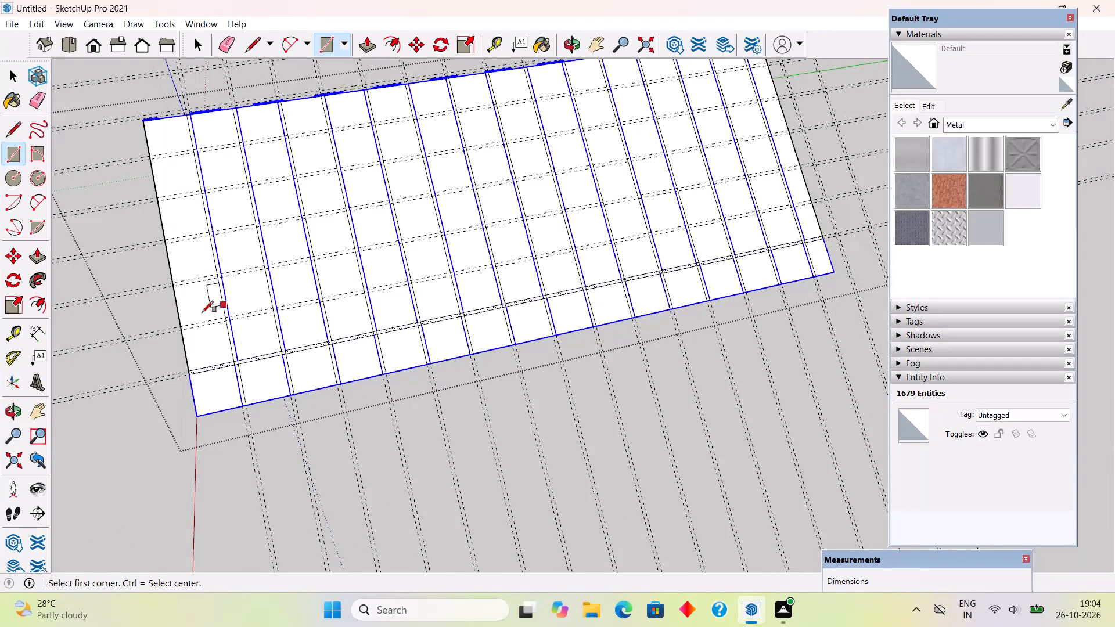
Draw a 2" by about 33'8" rectangle between the second guide pair up from the eave, spanning the slope's full length.
scroll(171, 315, "up", 5)
left_click(188, 336)
scroll(188, 336, "down", 4)
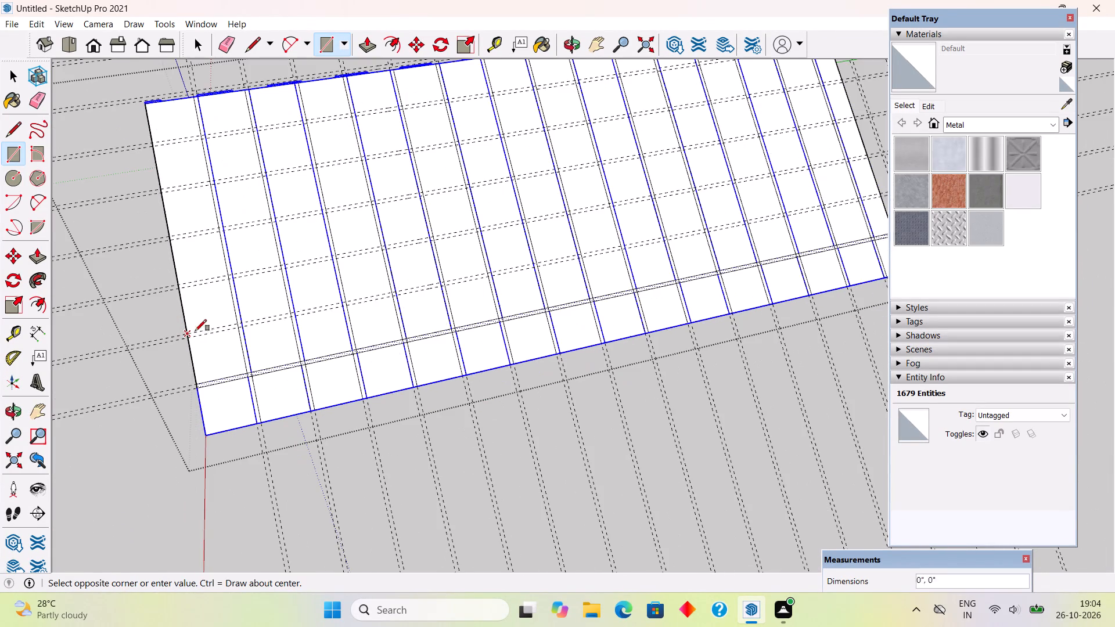
scroll(840, 207, "up", 1)
scroll(696, 228, "down", 4)
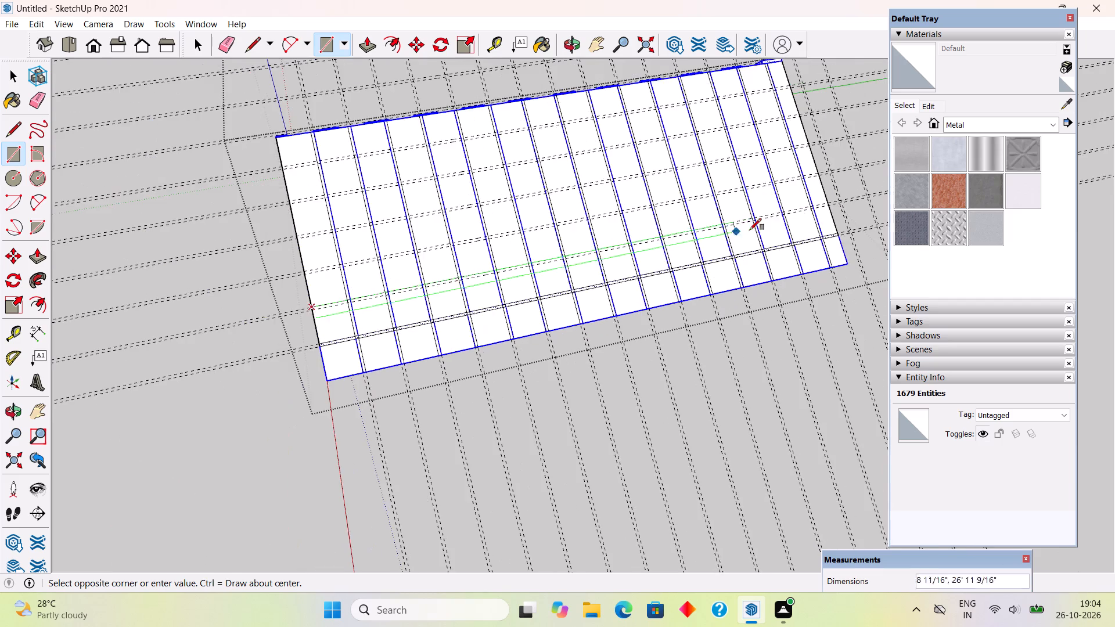
scroll(800, 212, "up", 9)
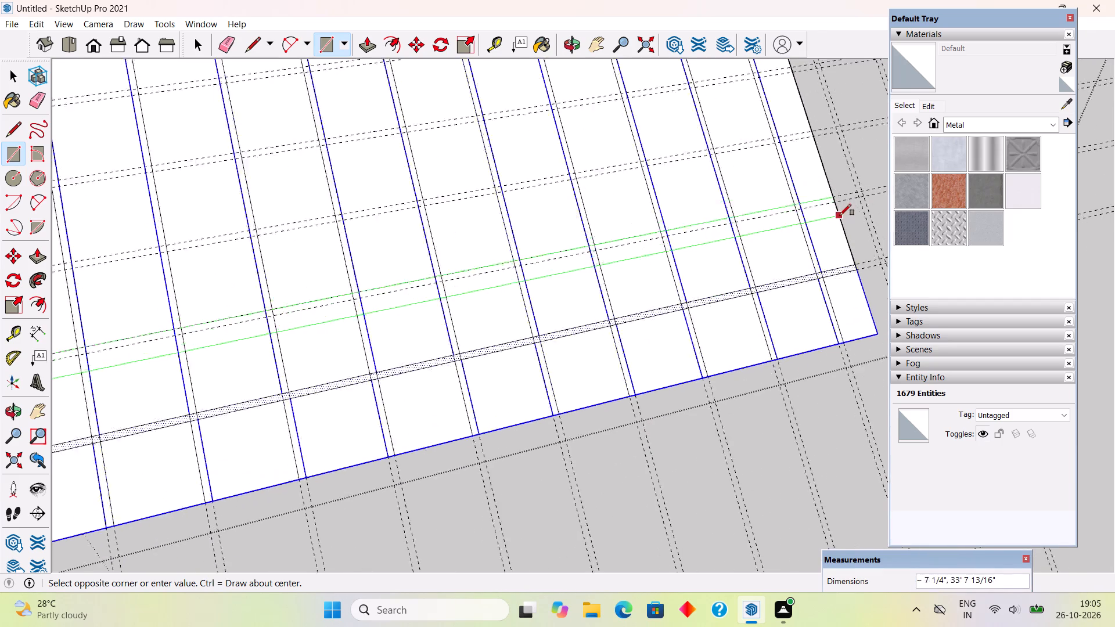
scroll(840, 215, "up", 2)
left_click(836, 199)
scroll(836, 199, "down", 12)
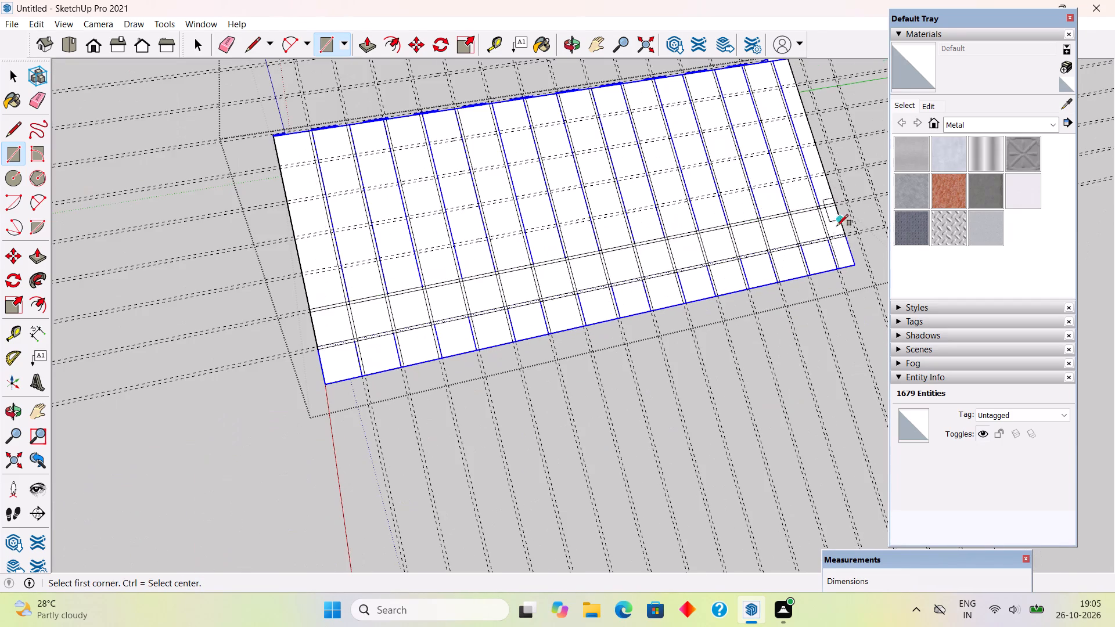
Draw a 2" by about 33'8" rectangle between the third guide pair up from the eave, from gable edge to gable edge.
scroll(331, 269, "up", 5)
left_click(292, 275)
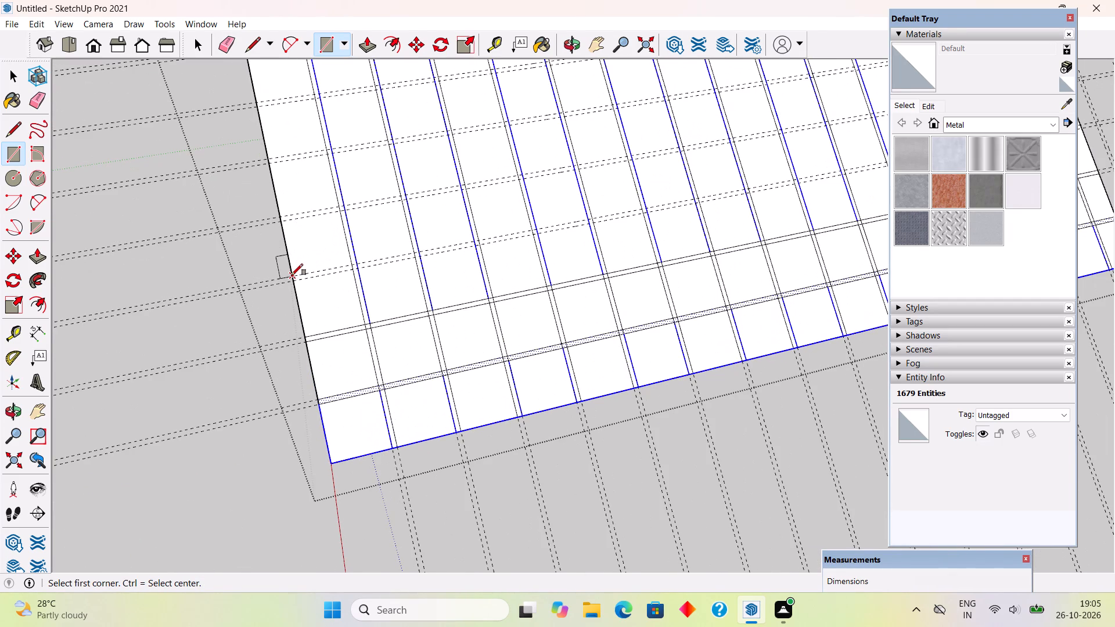
scroll(290, 275, "down", 6)
scroll(794, 182, "up", 8)
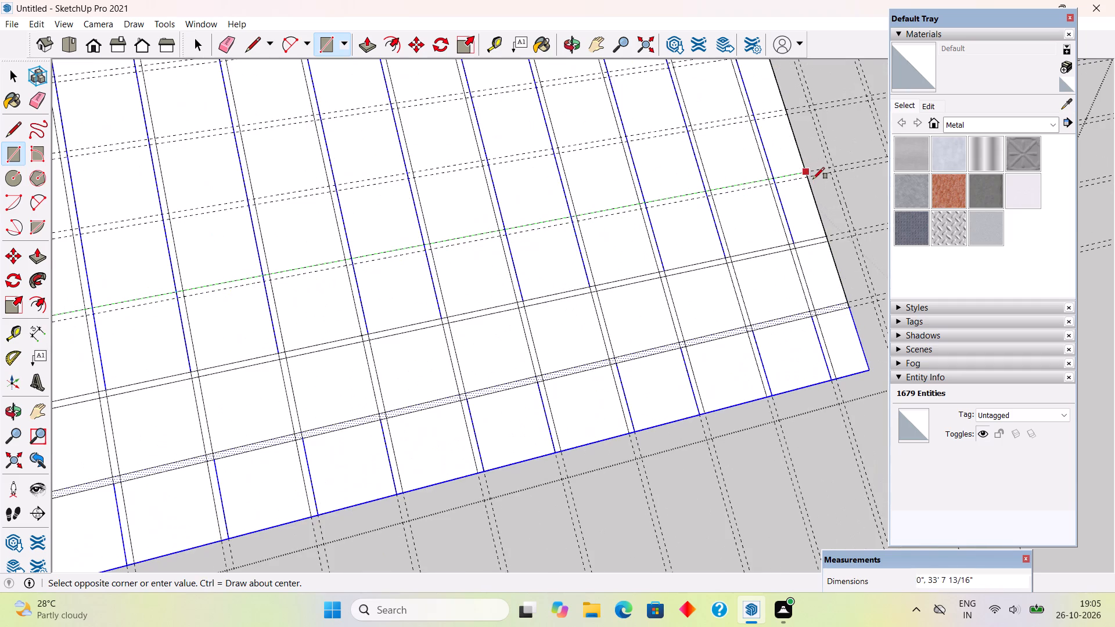
scroll(810, 185, "up", 5)
left_click(808, 174)
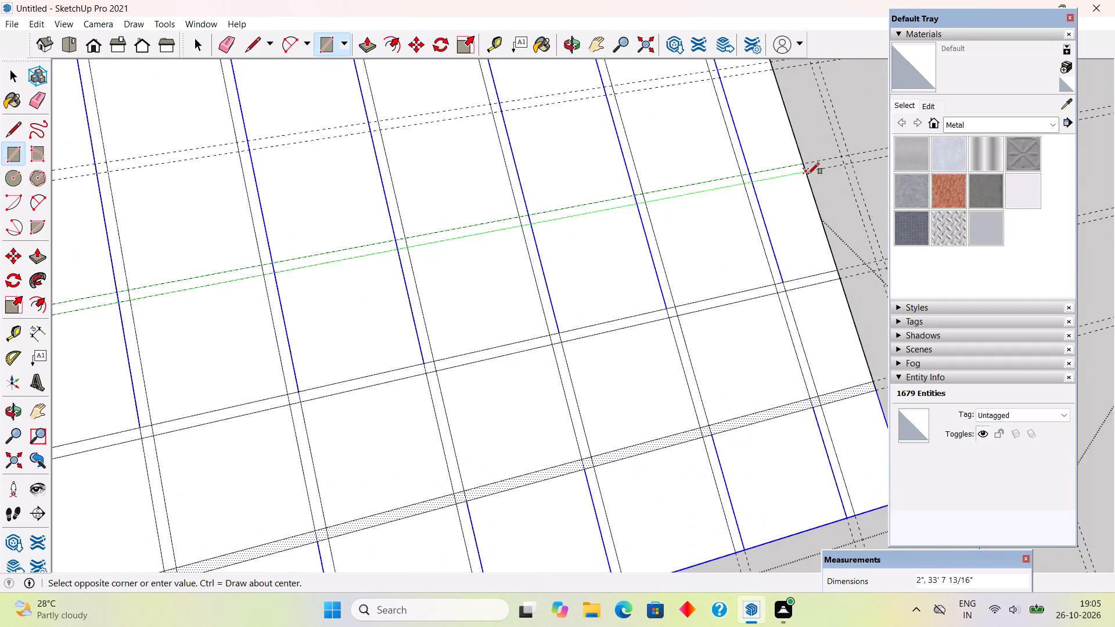
scroll(808, 174, "down", 6)
scroll(821, 224, "down", 11)
Draw full-length 2" by about 33'8" rectangles between the fourth and fifth guide pairs up from the eave.
scroll(434, 245, "up", 11)
left_click(425, 324)
scroll(413, 330, "down", 11)
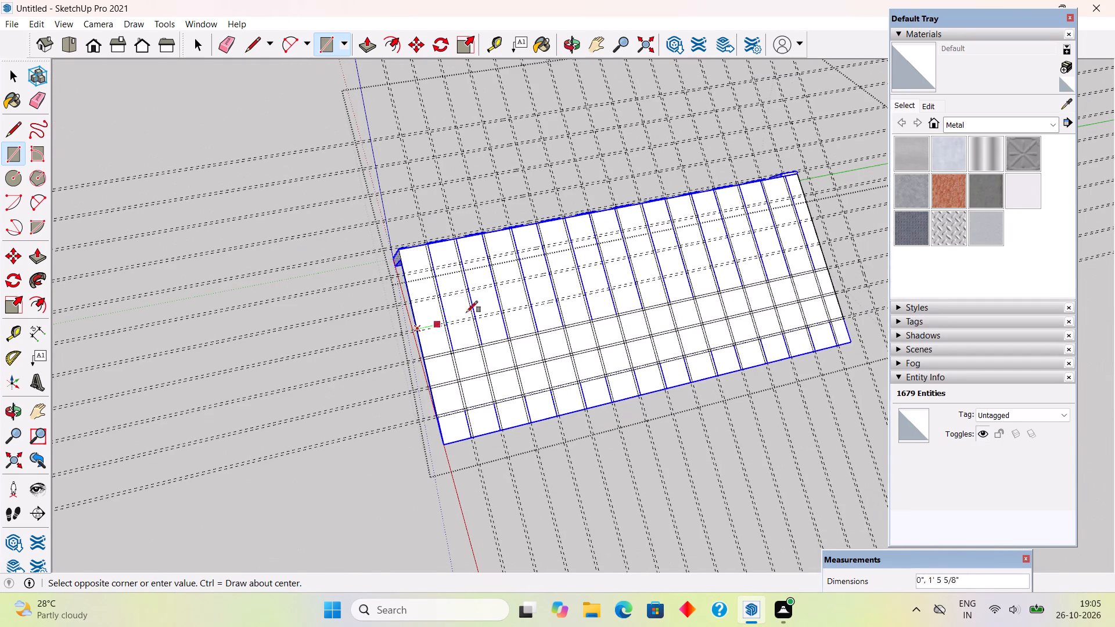
scroll(815, 247, "up", 5)
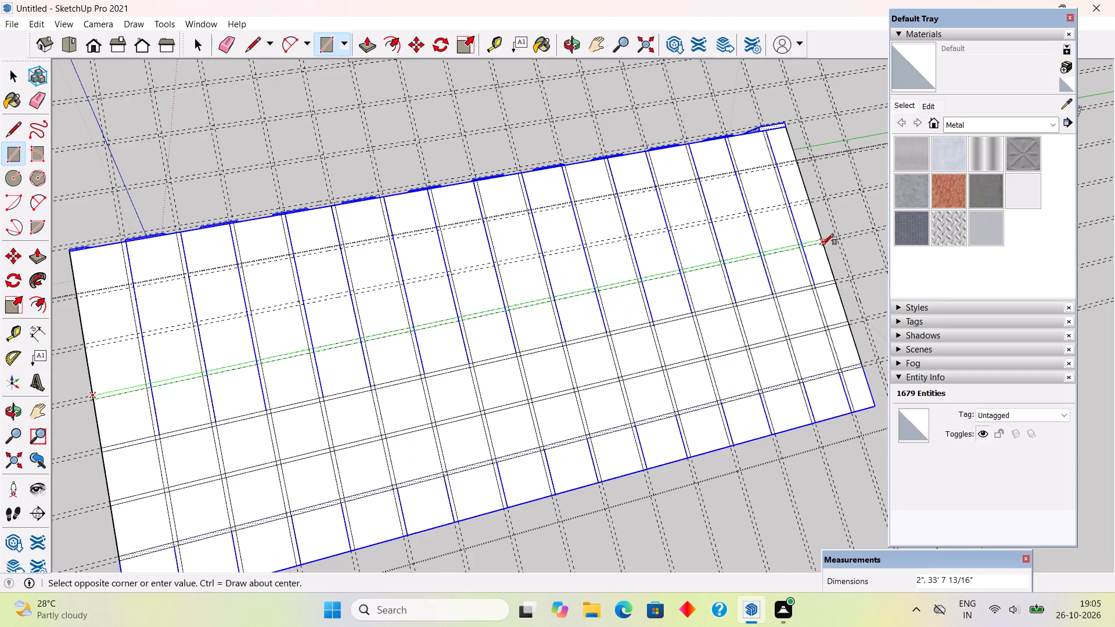
left_click(822, 245)
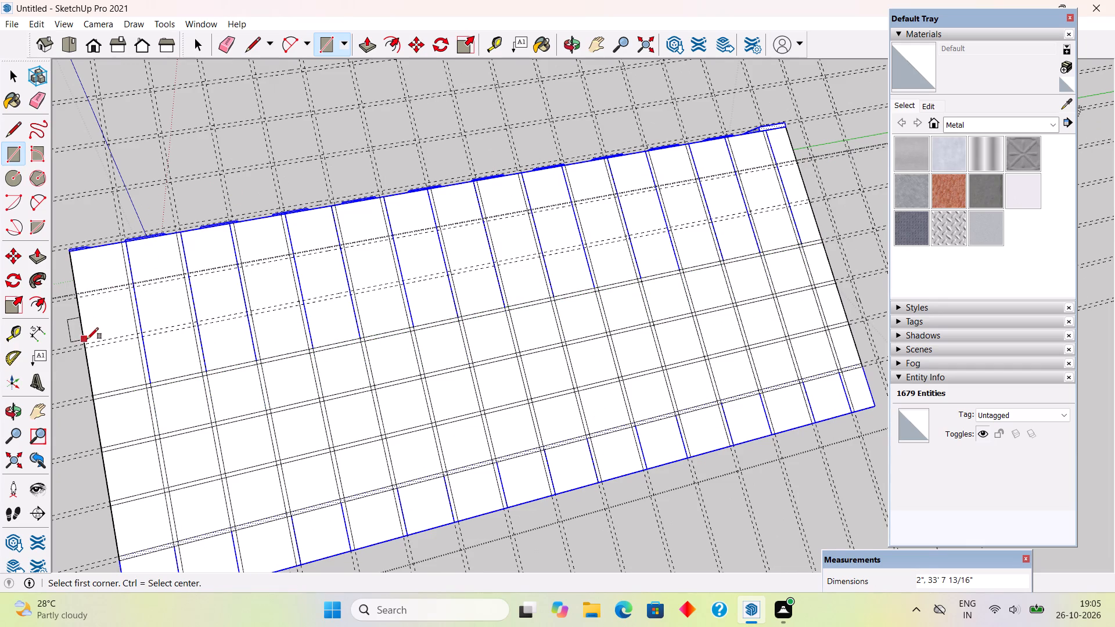
left_click(87, 341)
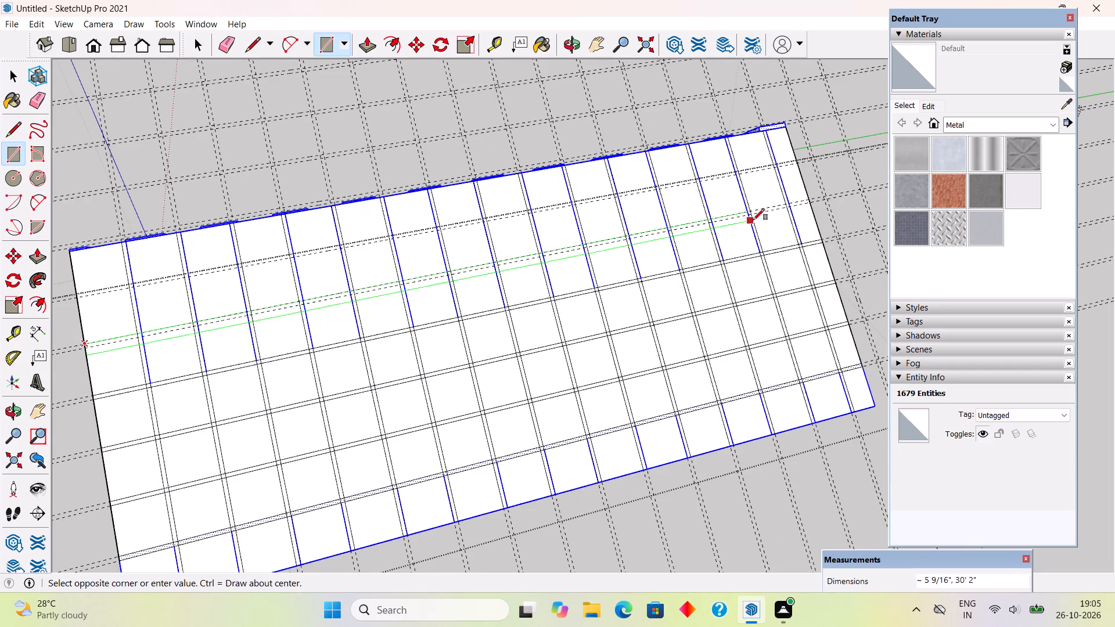
left_click(811, 206)
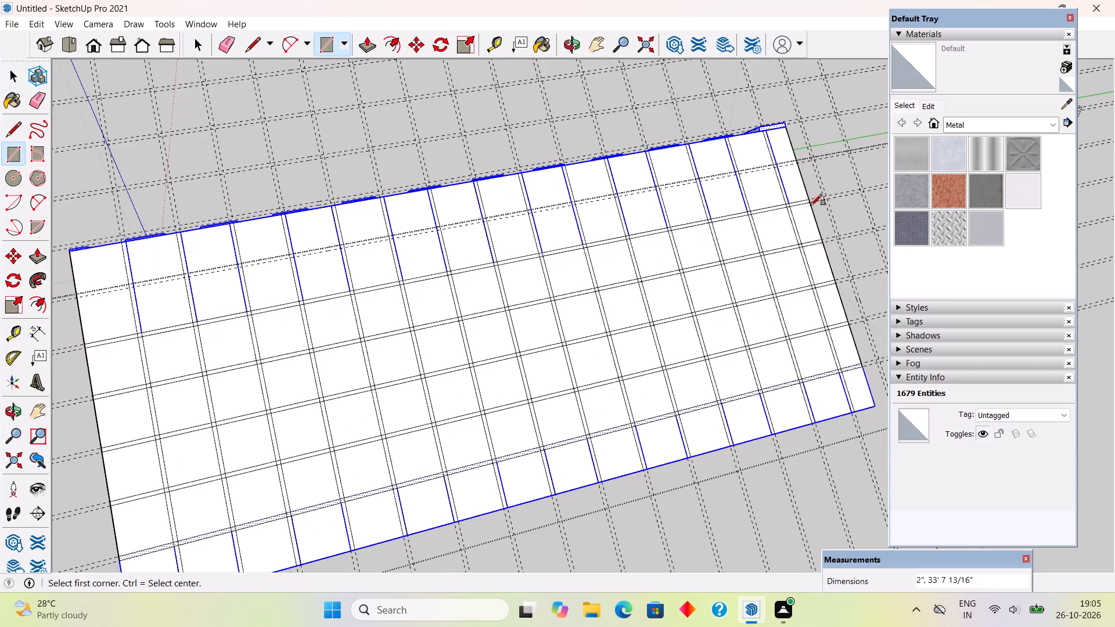
Draw a 2" wide, about 33'8" long rectangle between the guide pair nearest the ridge, completing the slope's grid.
scroll(82, 315, "up", 10)
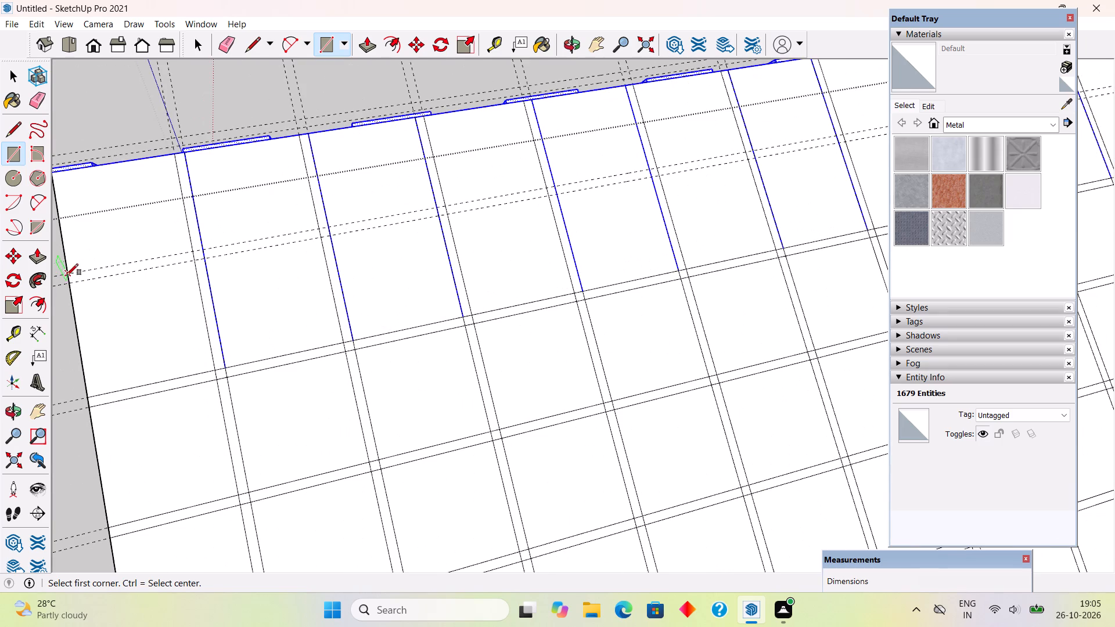
left_click(67, 275)
scroll(132, 283, "down", 10)
scroll(292, 284, "down", 4)
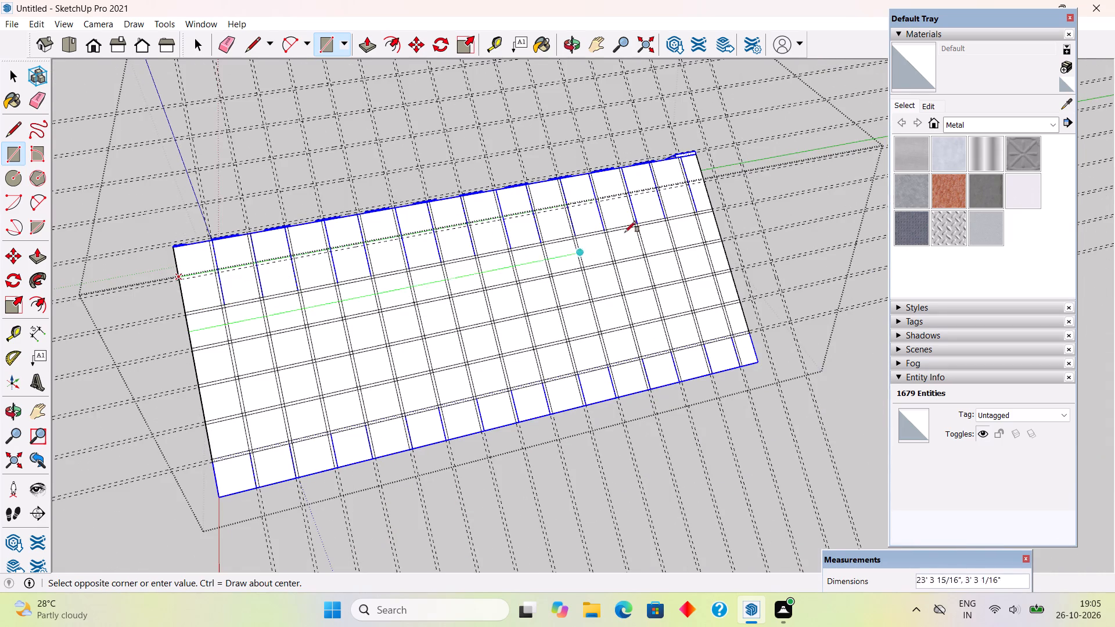
scroll(681, 196, "up", 14)
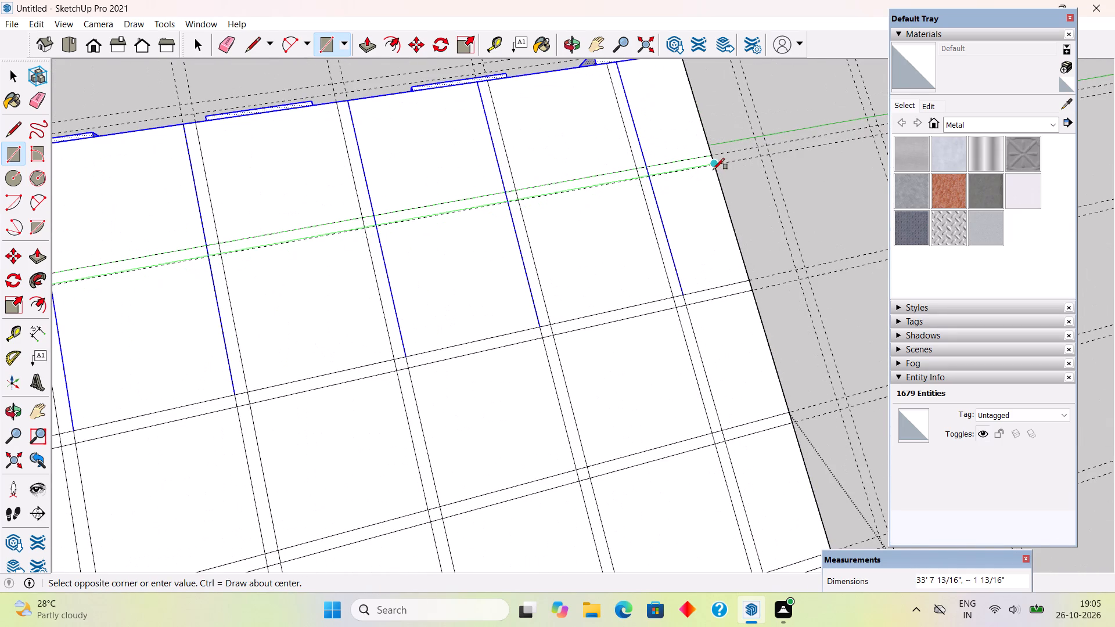
left_click(715, 166)
scroll(715, 166, "down", 13)
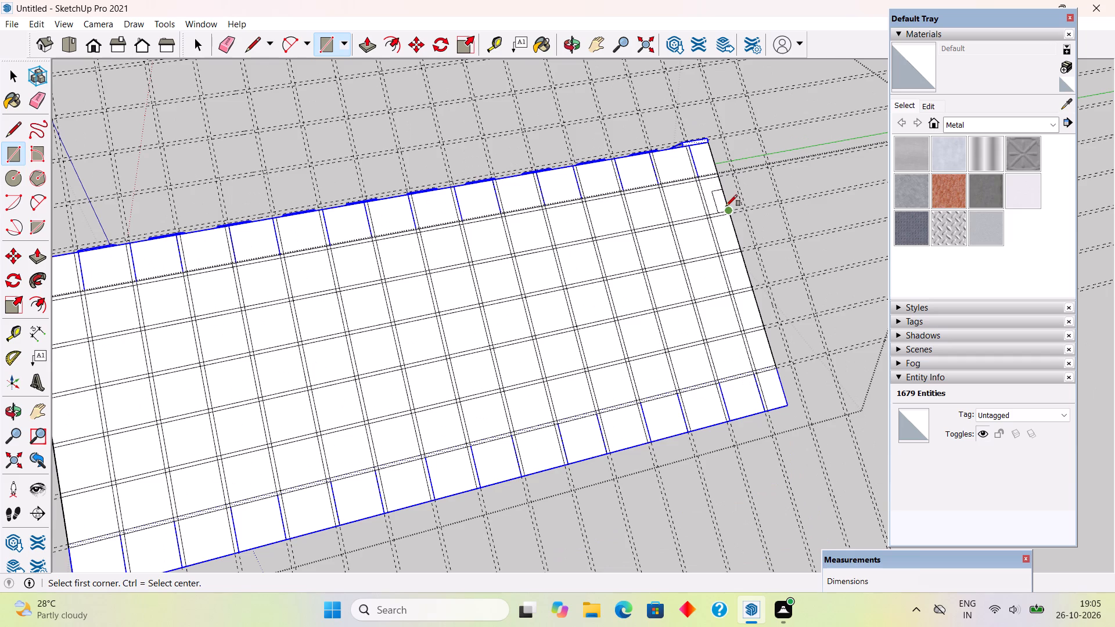
Push/Pull the grid cell at the slope's eave and gable corner outward by 1".
key("space")
scroll(726, 207, "down", 7)
scroll(377, 412, "up", 10)
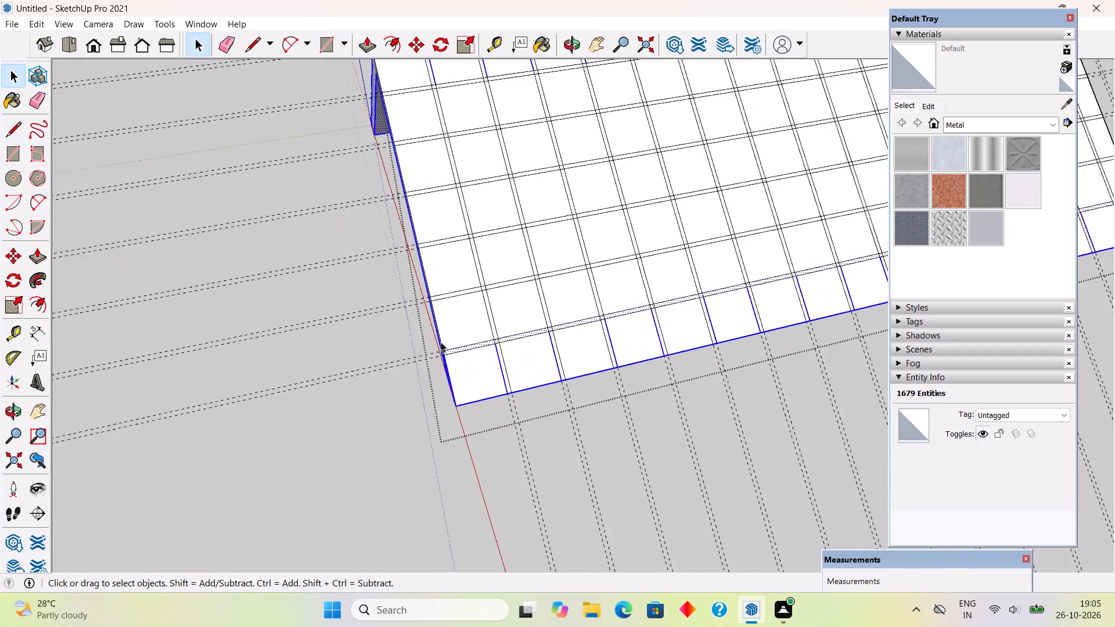
scroll(441, 342, "up", 5)
left_click(480, 381)
middle_click_drag(523, 387, 762, 336)
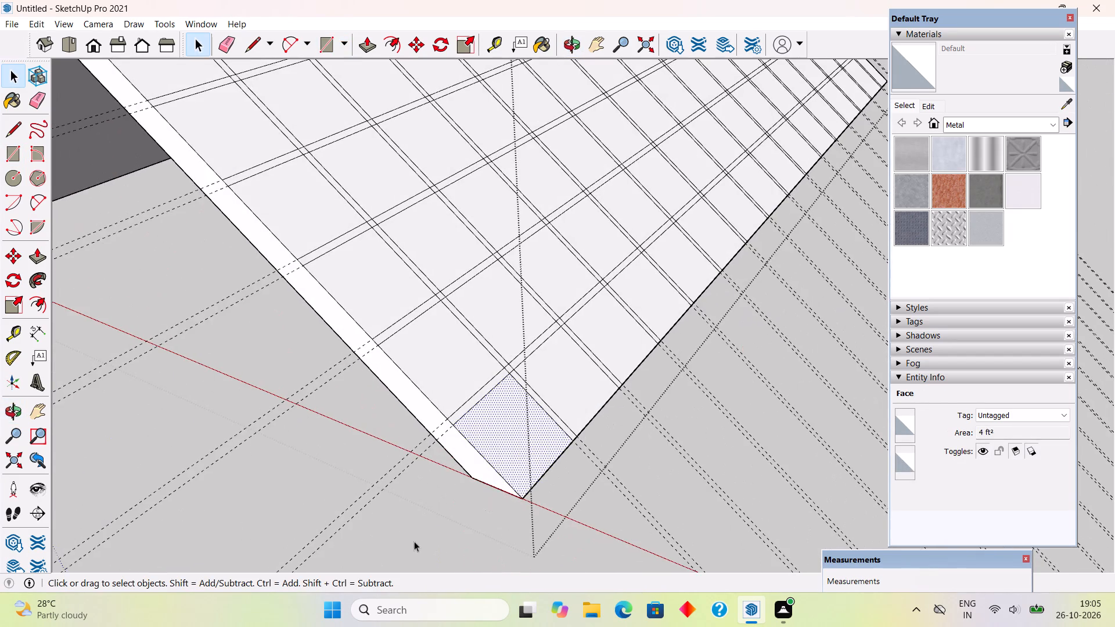
scroll(427, 448, "up", 3)
middle_click_drag(466, 431, 492, 426)
scroll(492, 426, "down", 8)
middle_click_drag(473, 469, 473, 469)
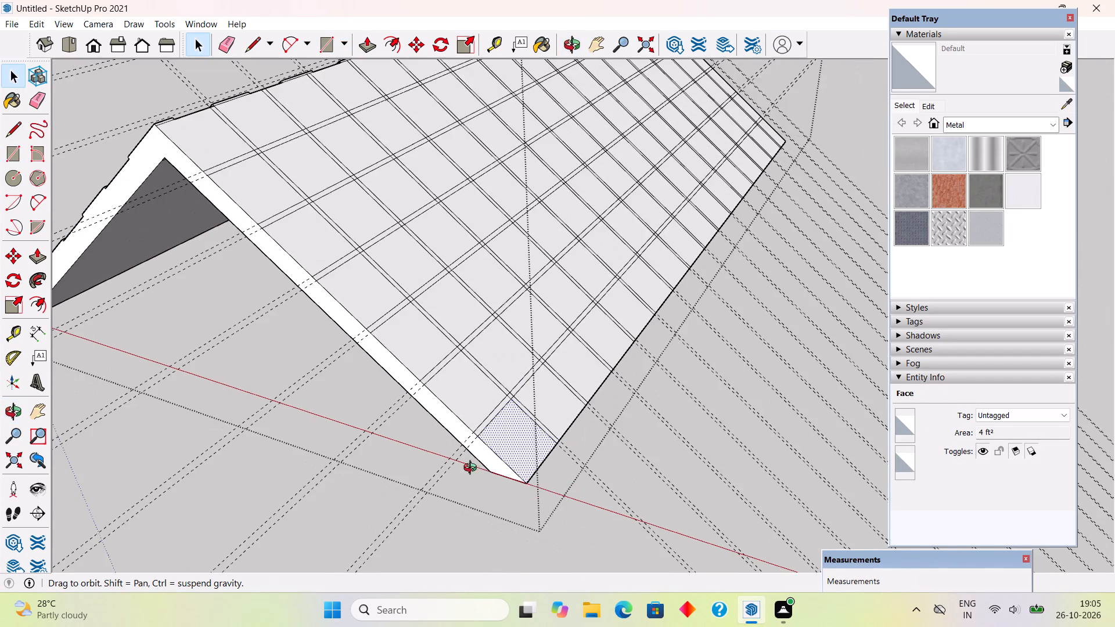
middle_click_drag(473, 469, 552, 485)
scroll(609, 451, "up", 3)
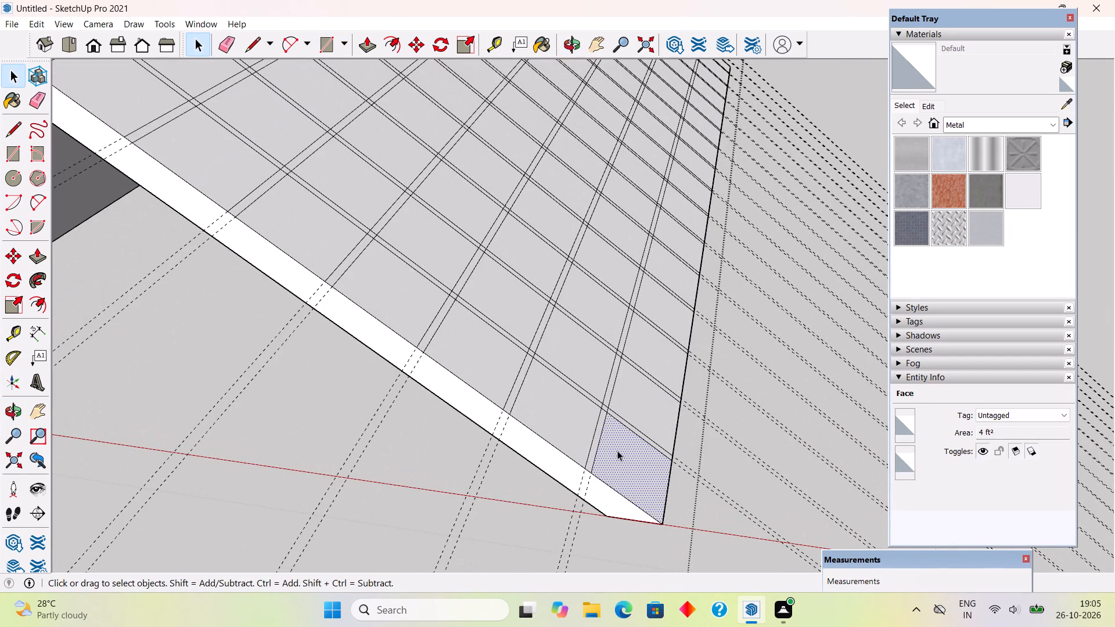
key("p")
left_click(617, 451)
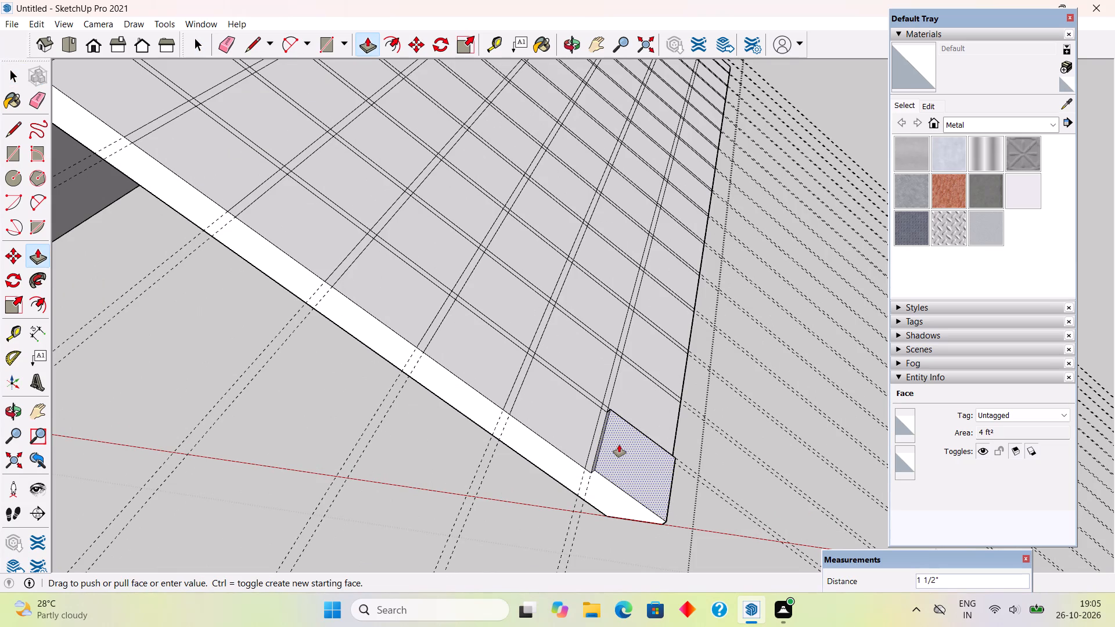
type("1\"")
key("Return")
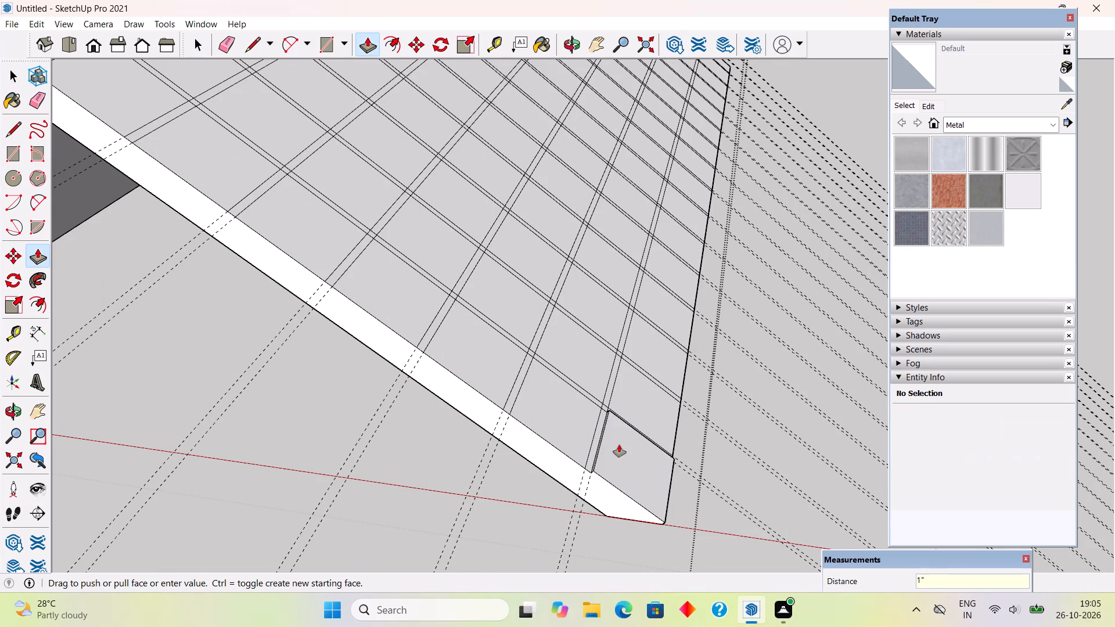
Raise the six remaining cells in the column along the gable edge by the same 1", from eave to ridge.
double_click(564, 449)
double_click(489, 387)
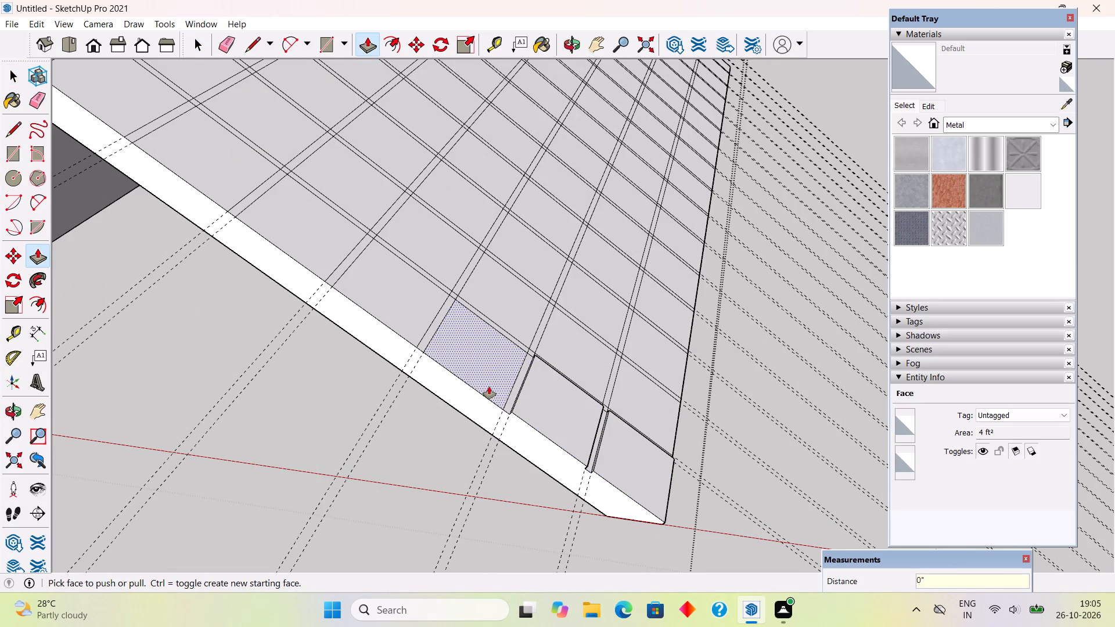
double_click(413, 325)
double_click(289, 237)
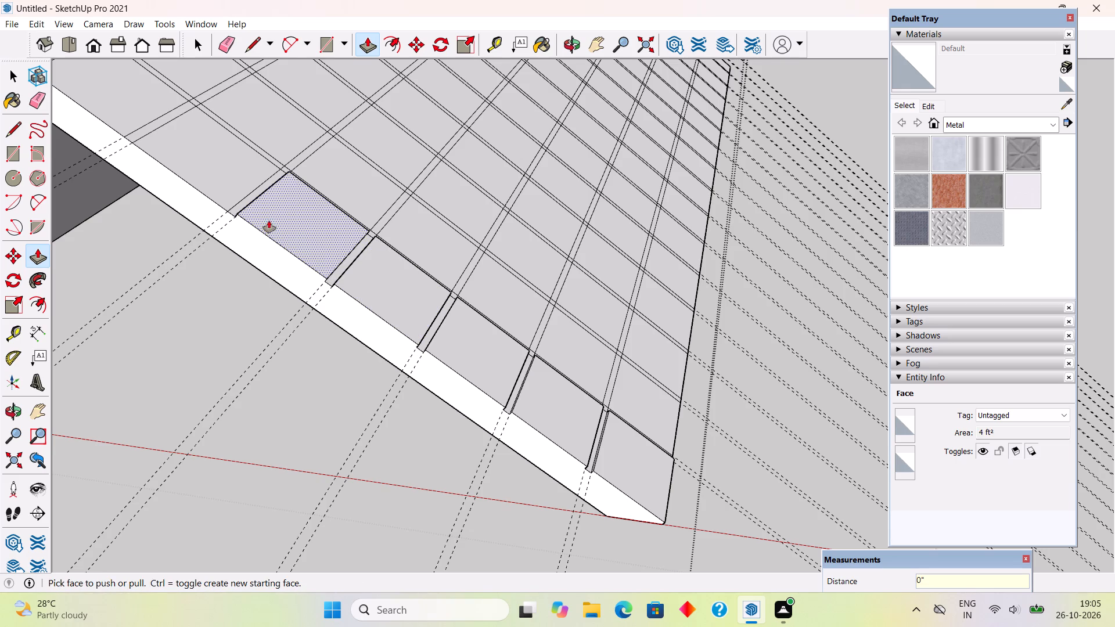
double_click(234, 190)
scroll(234, 190, "down", 7)
double_click(163, 125)
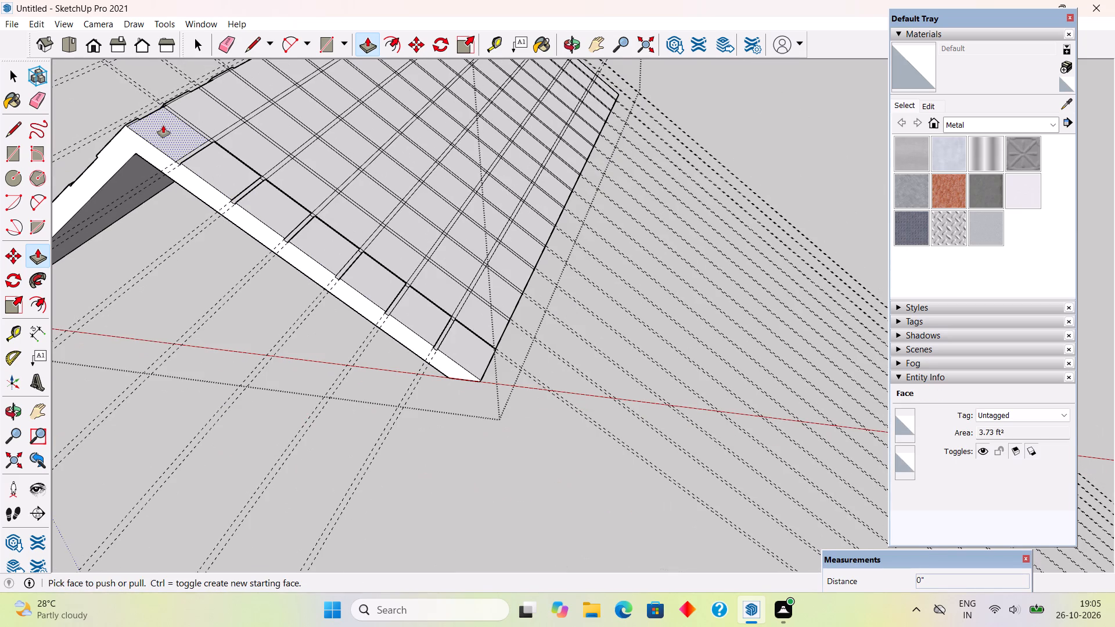
Raise all seven cells of the second column from the gable edge by 1", working from ridge to eave.
double_click(189, 107)
double_click(250, 141)
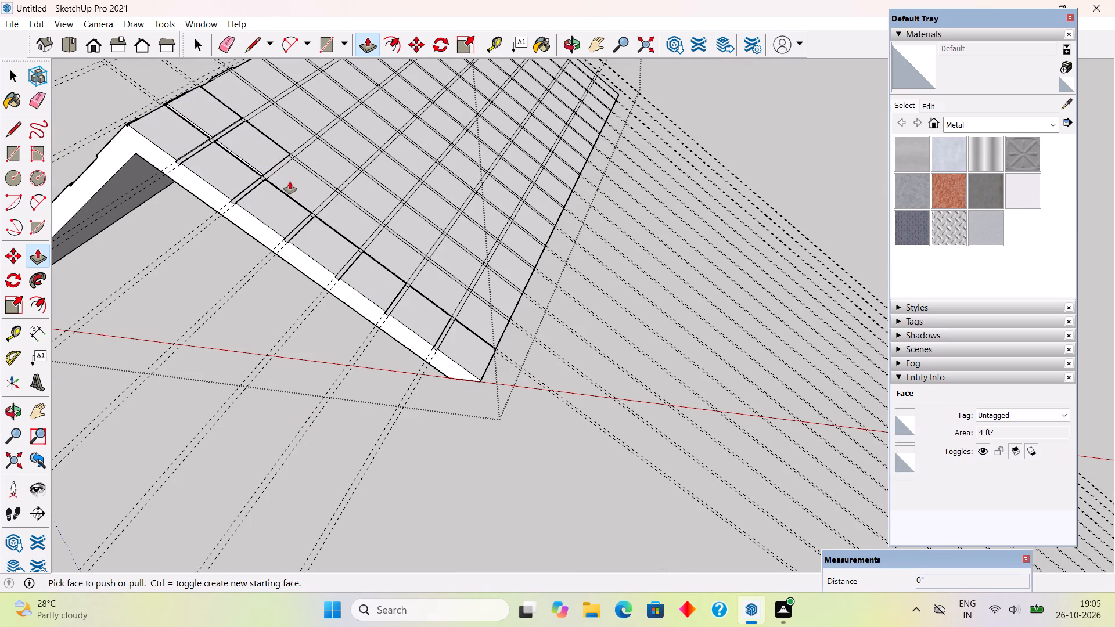
double_click(290, 182)
double_click(330, 215)
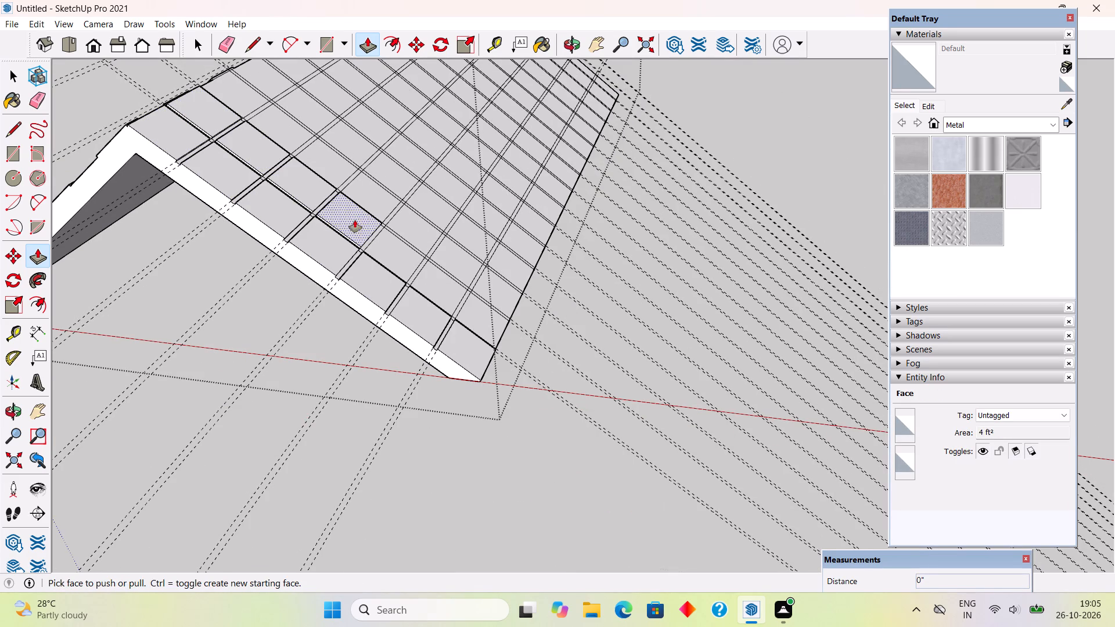
double_click(401, 250)
double_click(437, 288)
double_click(482, 313)
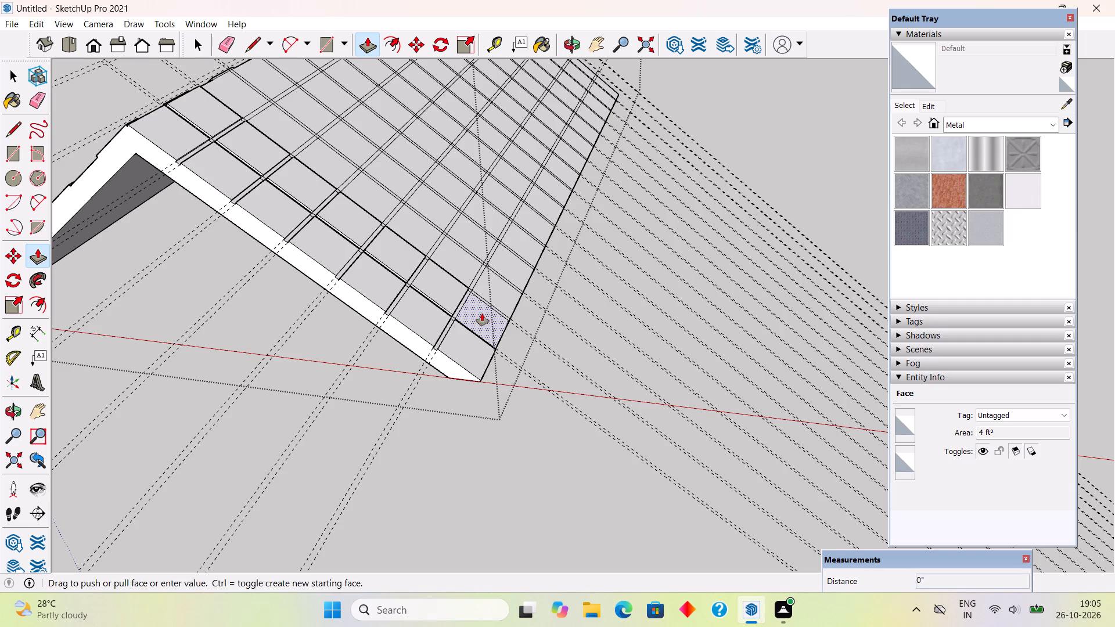
Raise all seven cells of the third column from the gable edge by 1", working from ridge to eave.
middle_click_drag(491, 293, 191, 365)
scroll(191, 365, "down", 9)
scroll(238, 229, "up", 7)
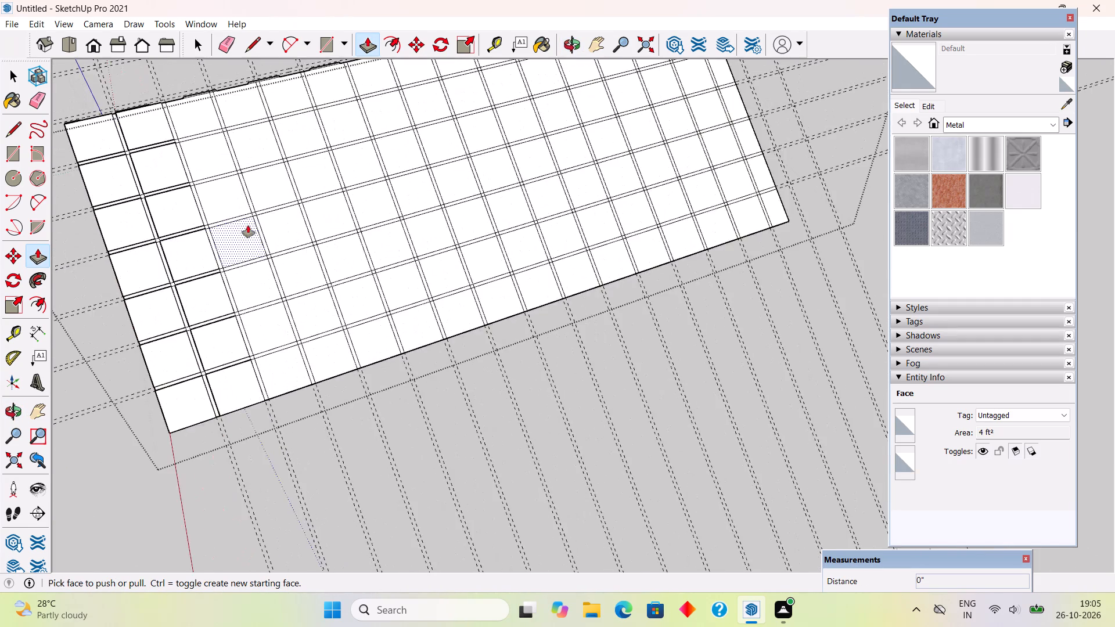
scroll(250, 238, "up", 1)
double_click(198, 102)
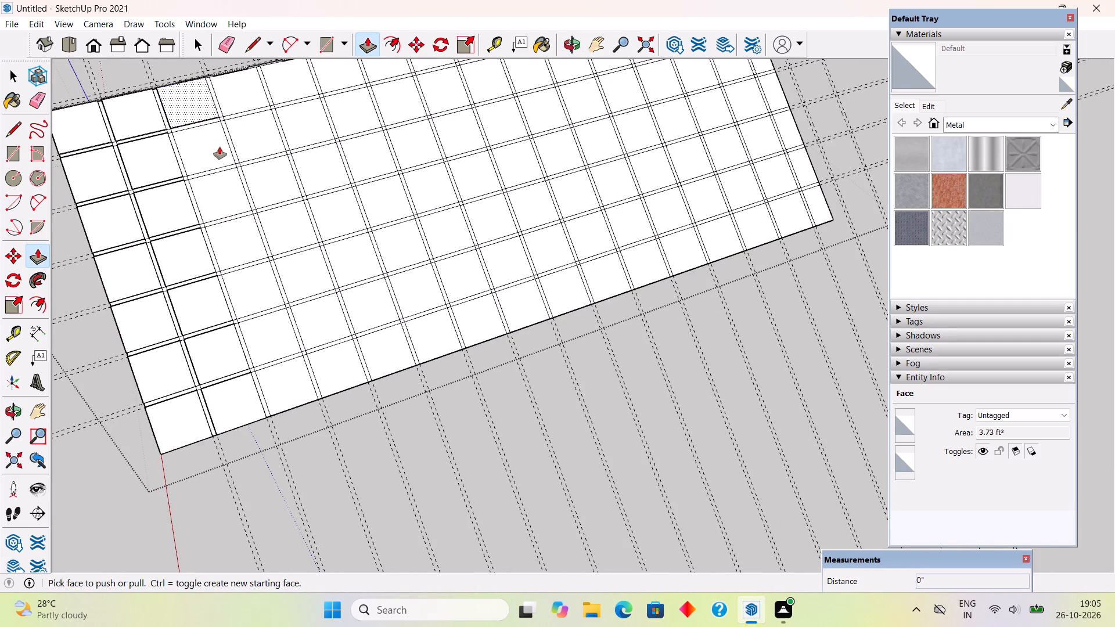
double_click(225, 158)
double_click(242, 203)
double_click(240, 233)
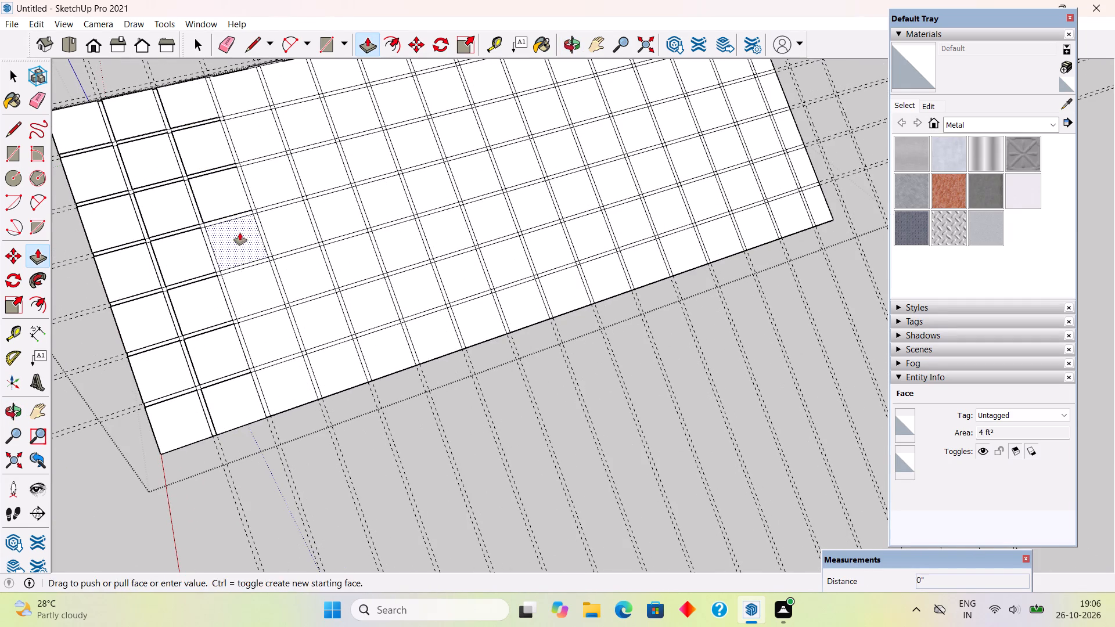
double_click(267, 281)
double_click(275, 333)
double_click(284, 385)
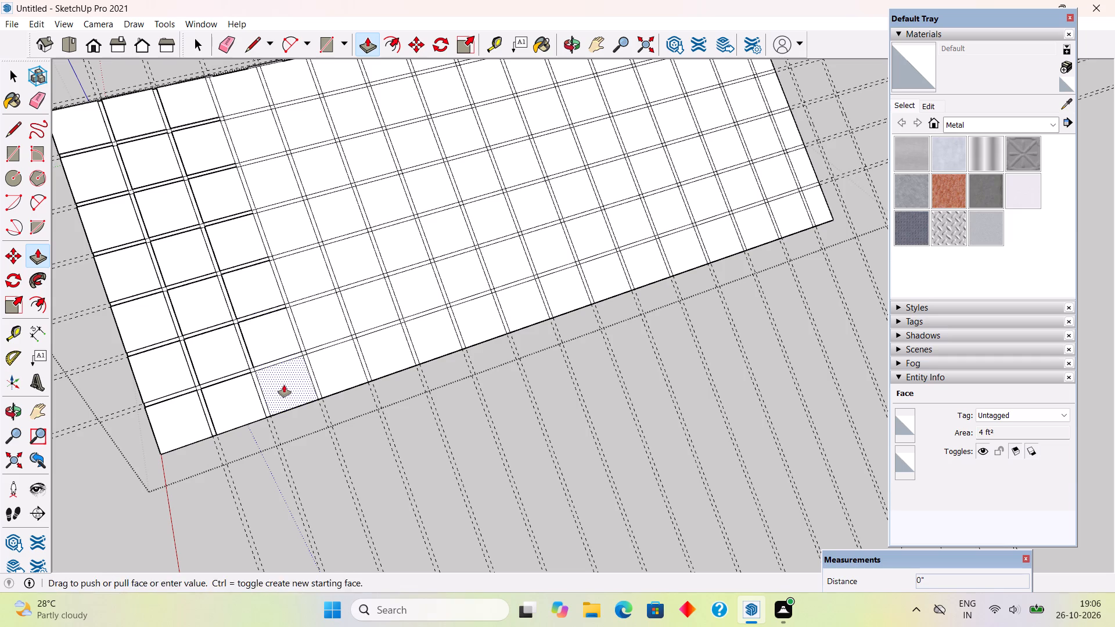
Raise all seven cells of the fourth column from the gable edge by 1", working from eave to ridge.
middle_click_drag(276, 324, 438, 77)
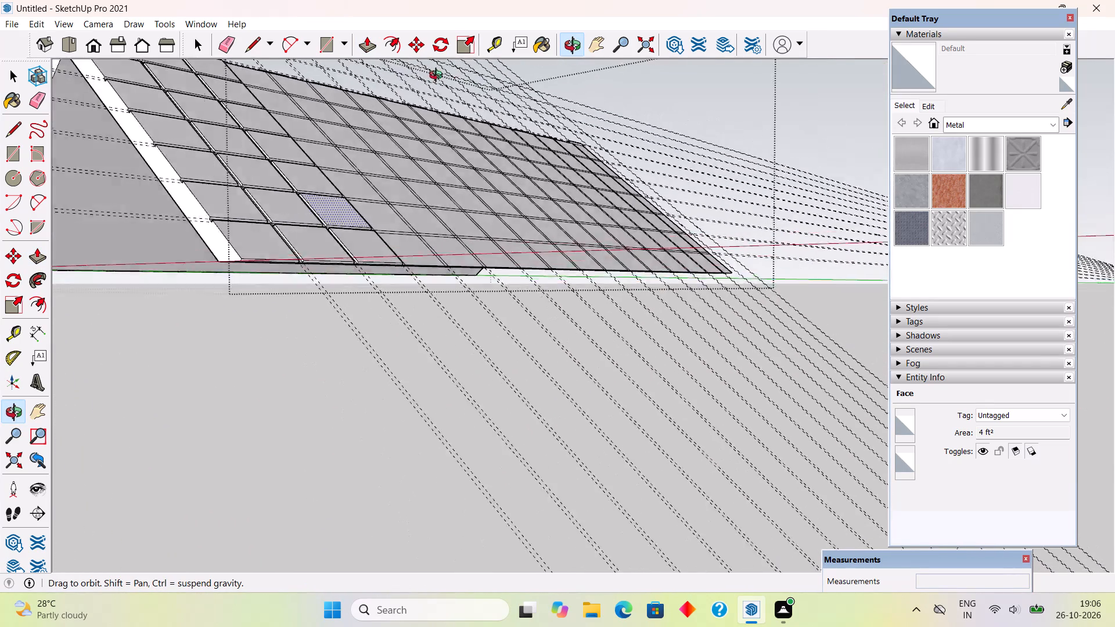
middle_click_drag(438, 77, 270, 280)
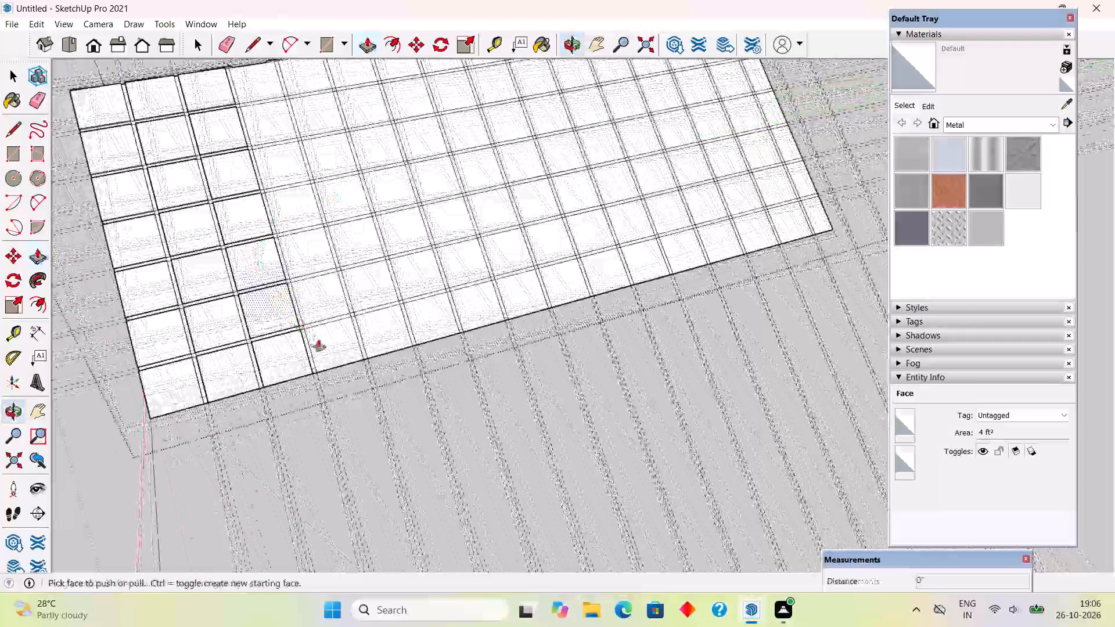
double_click(322, 340)
double_click(323, 307)
double_click(310, 254)
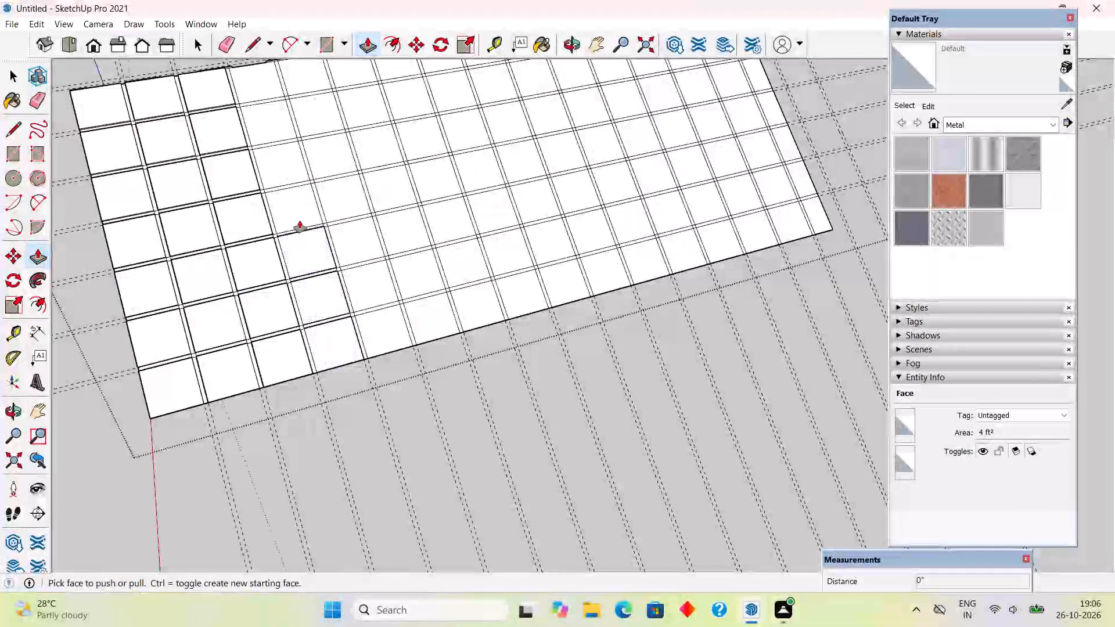
double_click(299, 214)
double_click(286, 175)
double_click(271, 127)
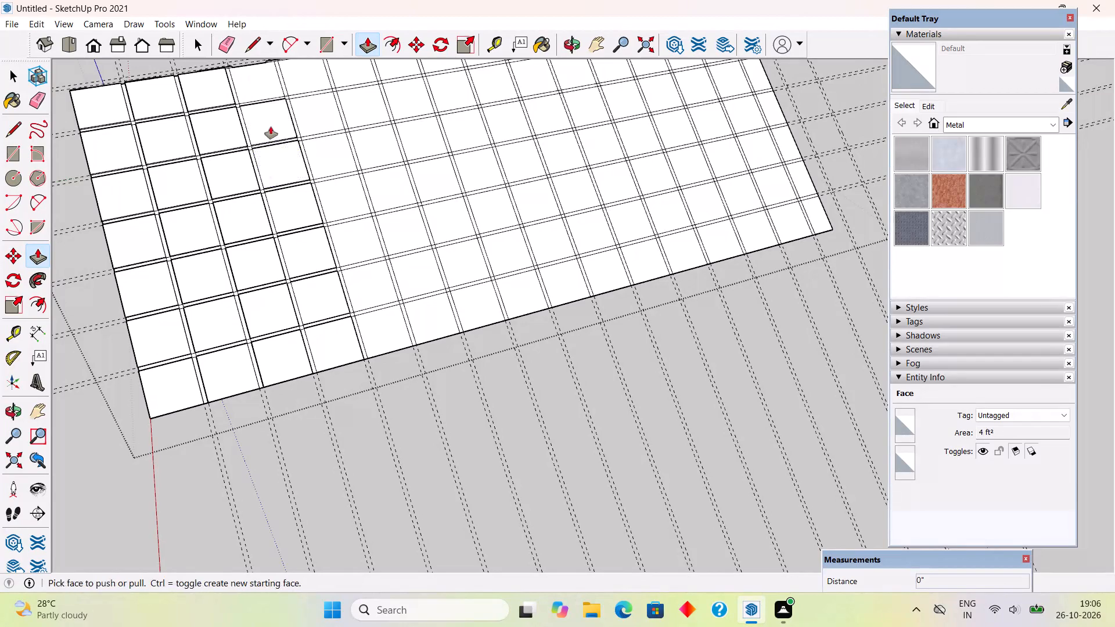
double_click(262, 91)
Raise all seven cells of the fifth column from the gable edge by 1", working from ridge to eave.
double_click(296, 81)
double_click(322, 106)
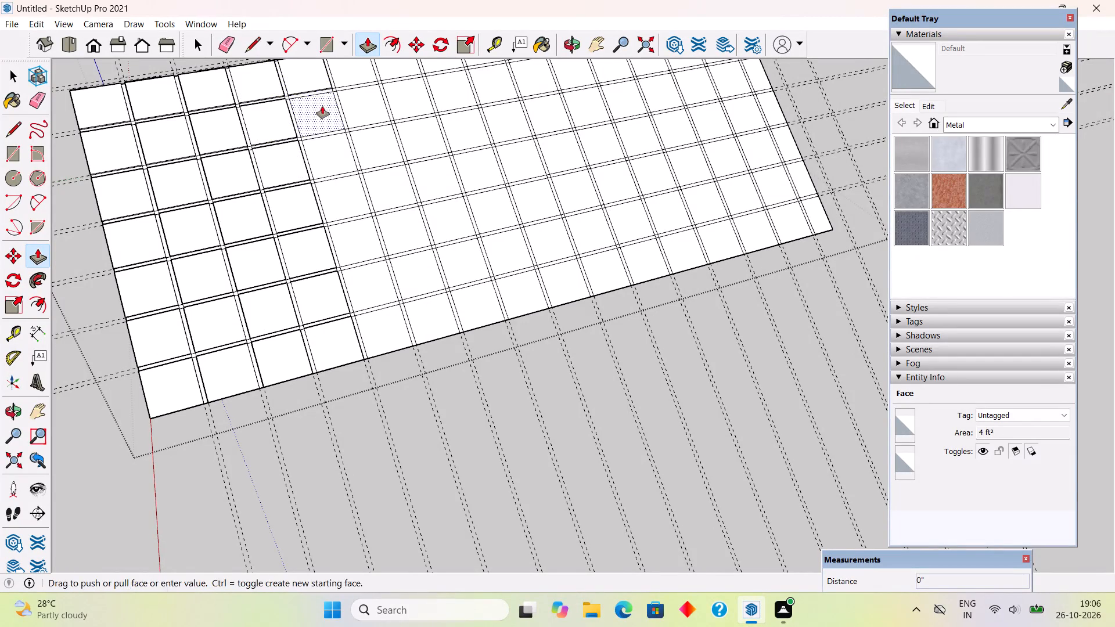
double_click(330, 155)
double_click(332, 199)
double_click(344, 245)
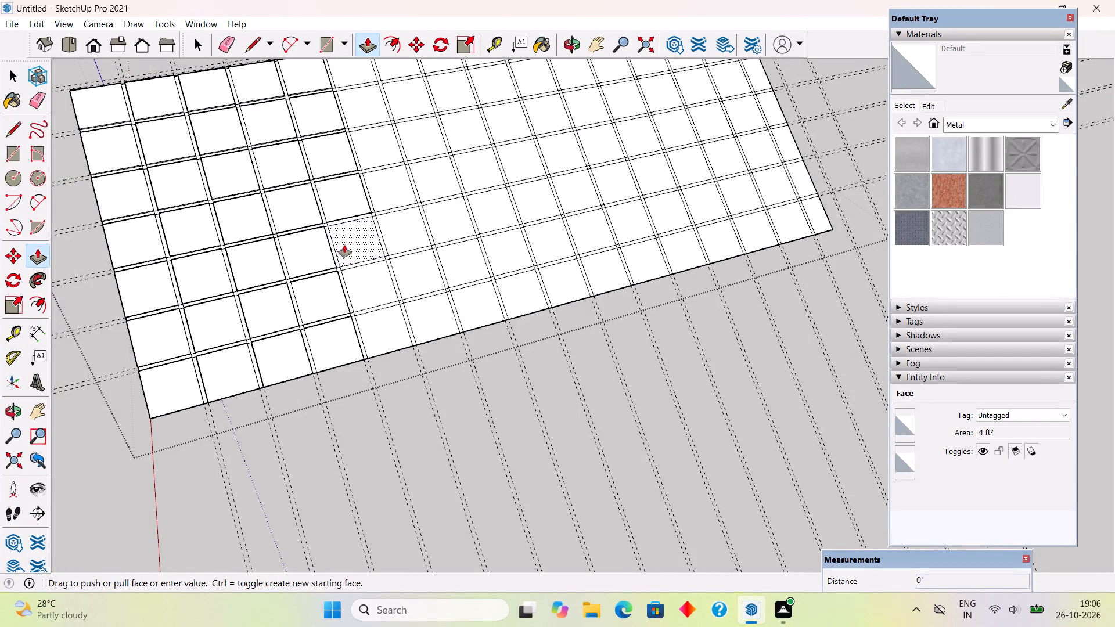
double_click(368, 290)
double_click(370, 324)
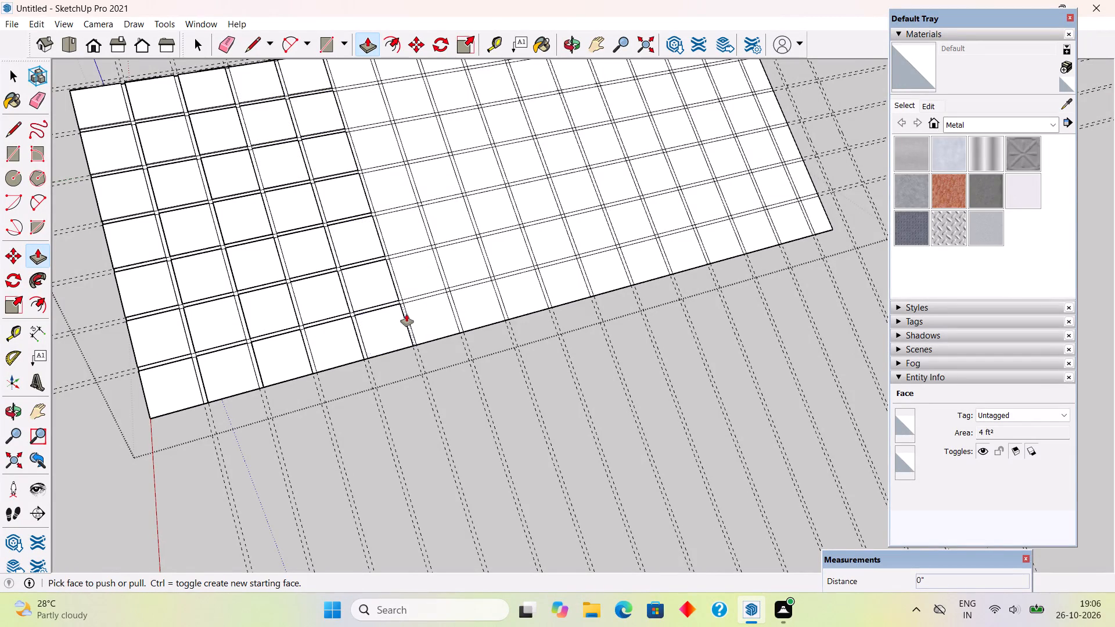
Raise all seven cells of the sixth column from the gable edge by 1", working from eave to ridge.
double_click(427, 314)
double_click(420, 271)
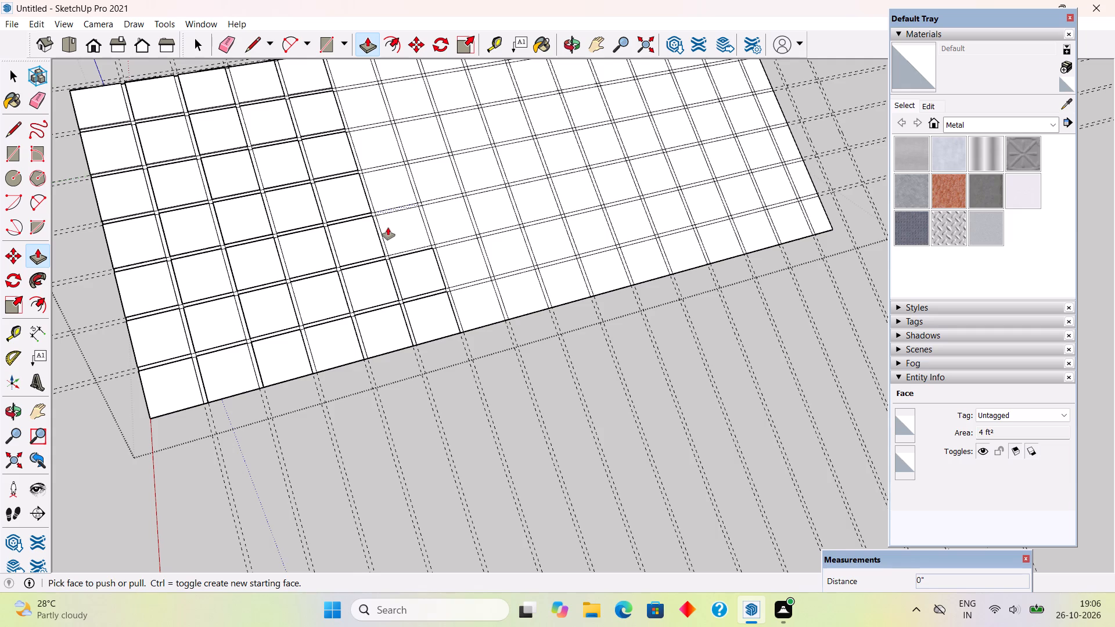
double_click(388, 228)
double_click(389, 192)
double_click(379, 150)
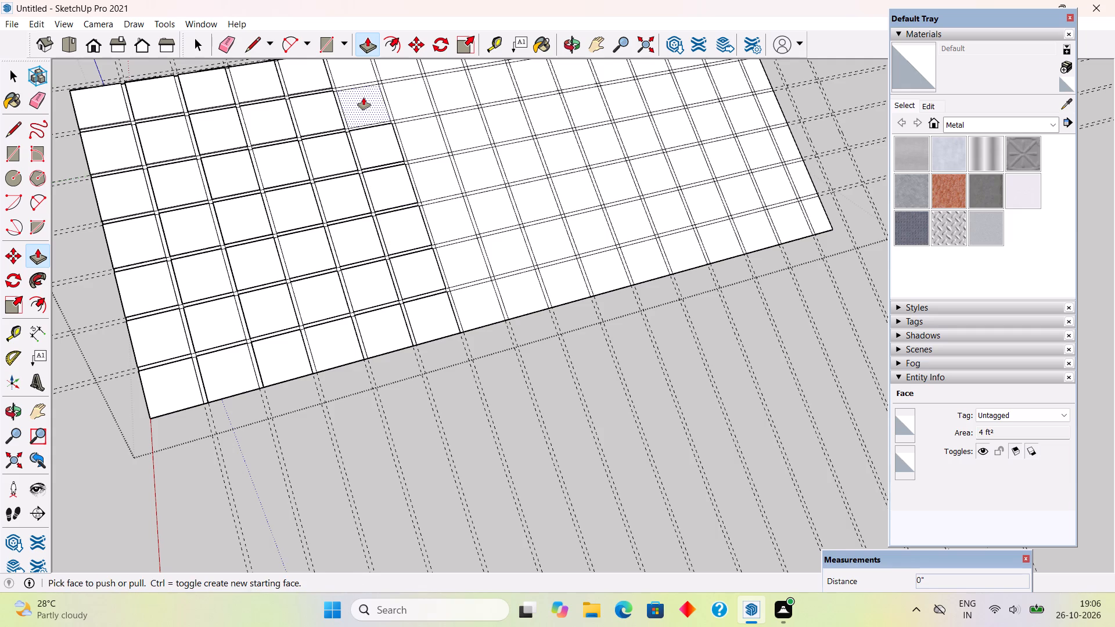
double_click(364, 98)
scroll(376, 405, "down", 6)
scroll(365, 195, "up", 6)
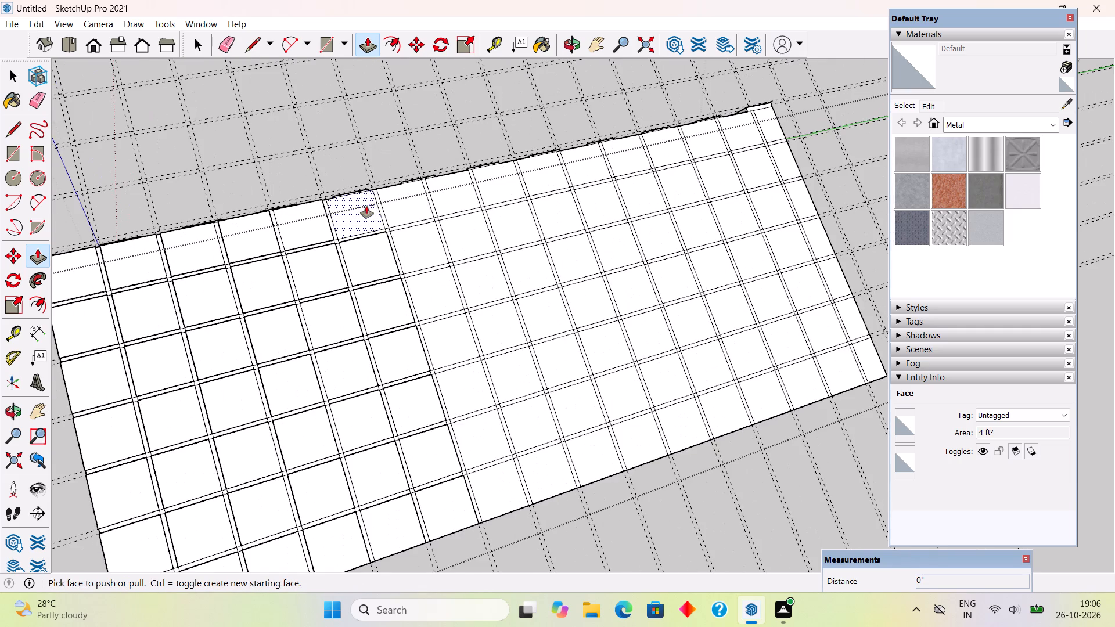
double_click(366, 206)
Raise all seven cells of the seventh column from the gable edge by 1", working from ridge to eave.
double_click(402, 211)
double_click(422, 240)
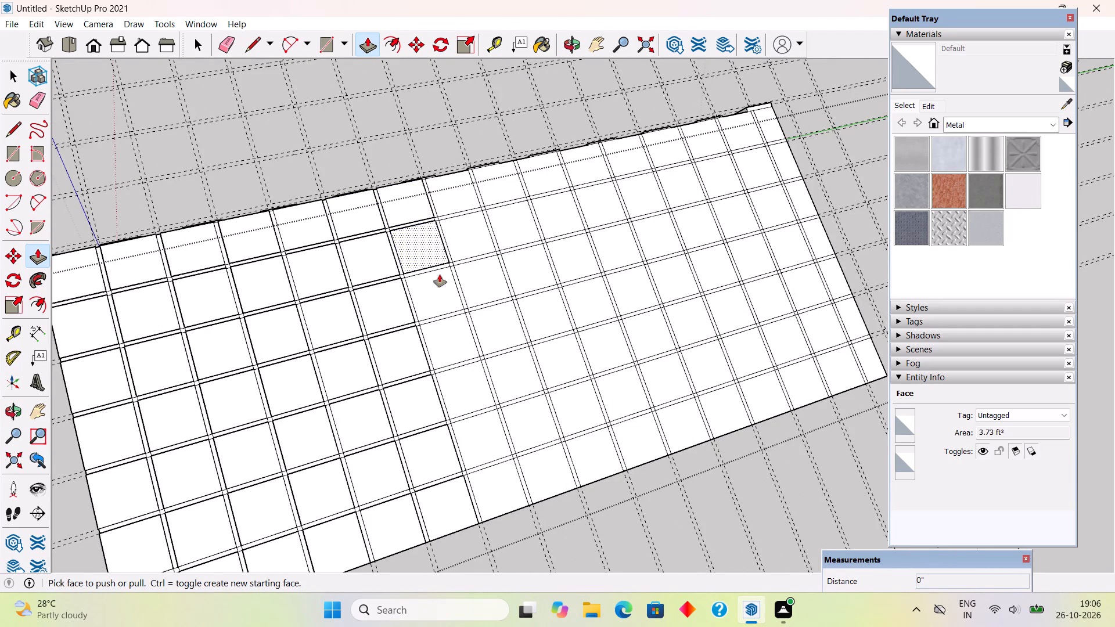
double_click(441, 279)
double_click(454, 336)
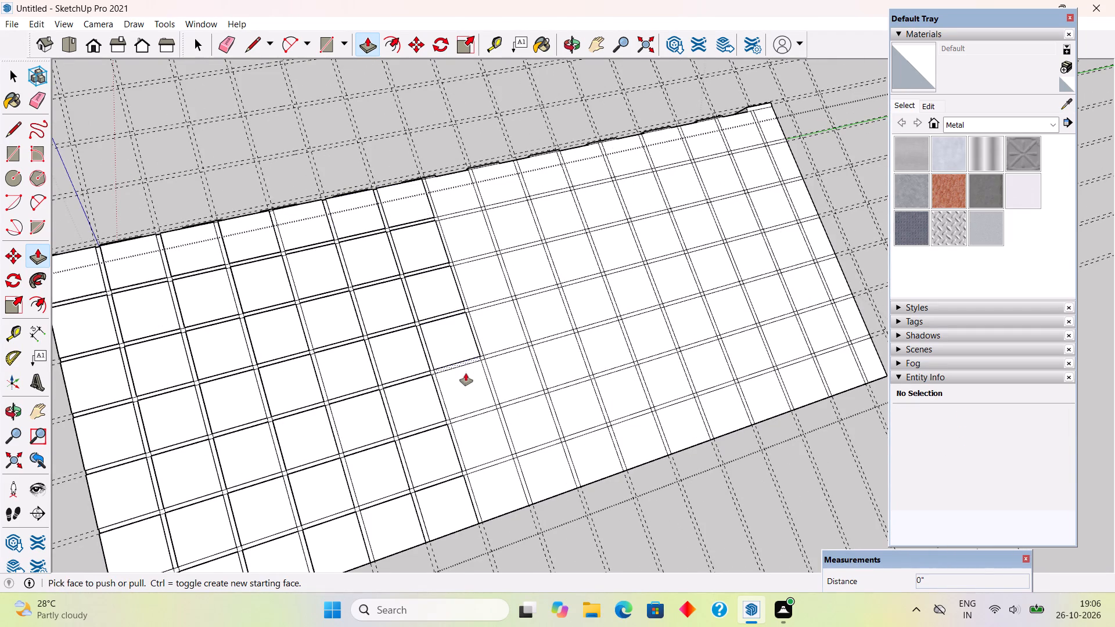
double_click(466, 376)
double_click(491, 452)
double_click(508, 484)
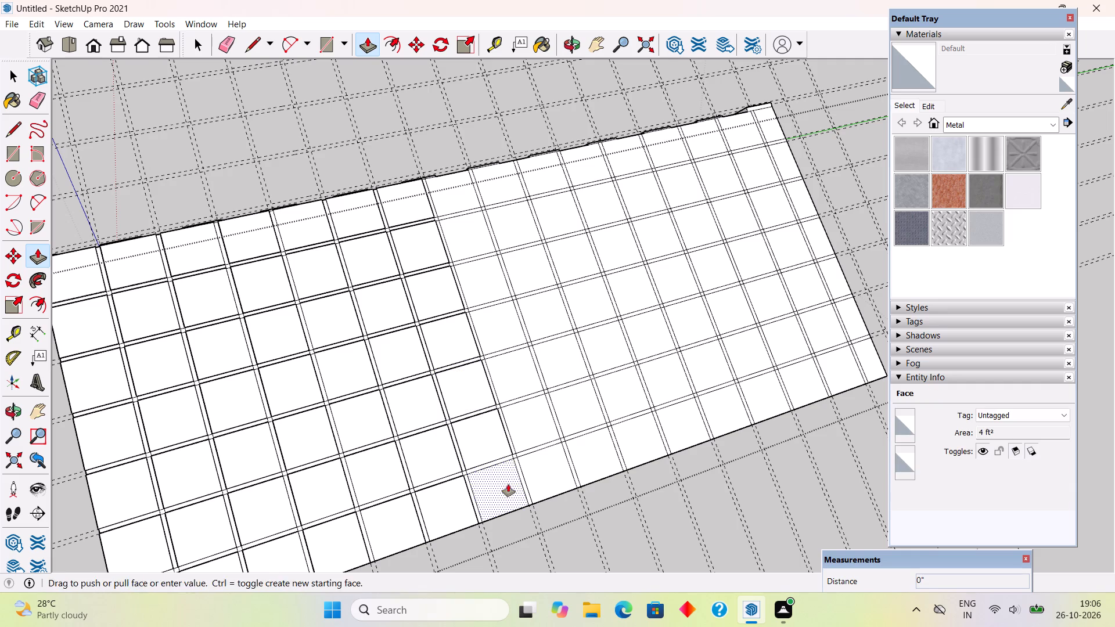
Raise all seven cells of the eighth column from the gable edge by 1", working from eave to ridge.
double_click(542, 475)
double_click(546, 441)
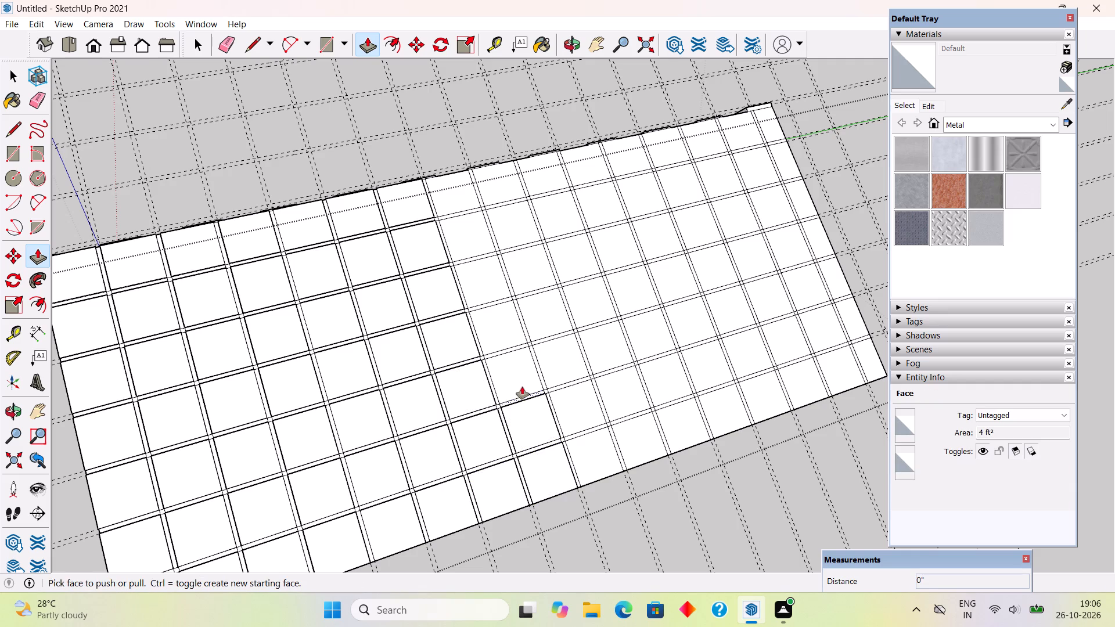
double_click(522, 387)
double_click(498, 331)
double_click(482, 293)
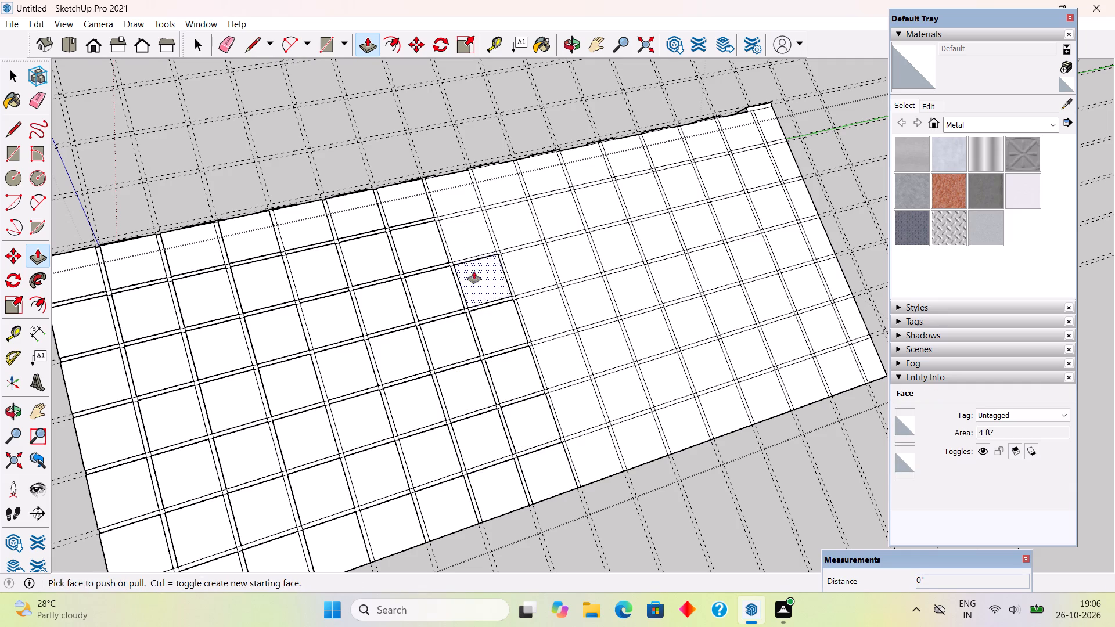
double_click(467, 247)
double_click(448, 197)
Raise the cells of the ninth column from the gable edge by 1", starting with the three nearest the ridge.
double_click(488, 190)
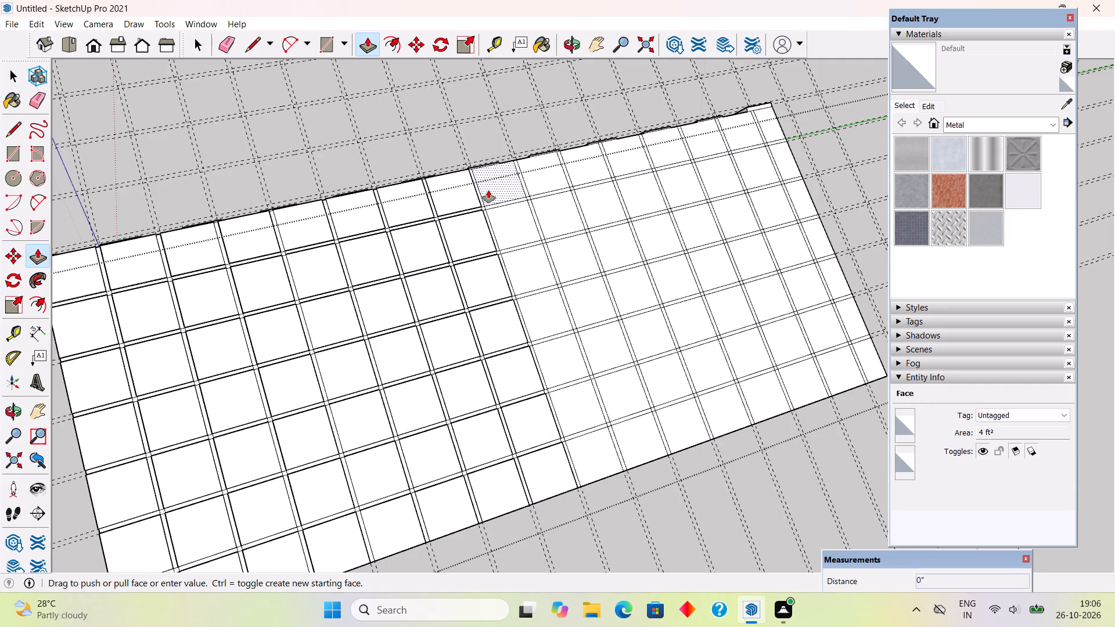
double_click(519, 232)
double_click(533, 269)
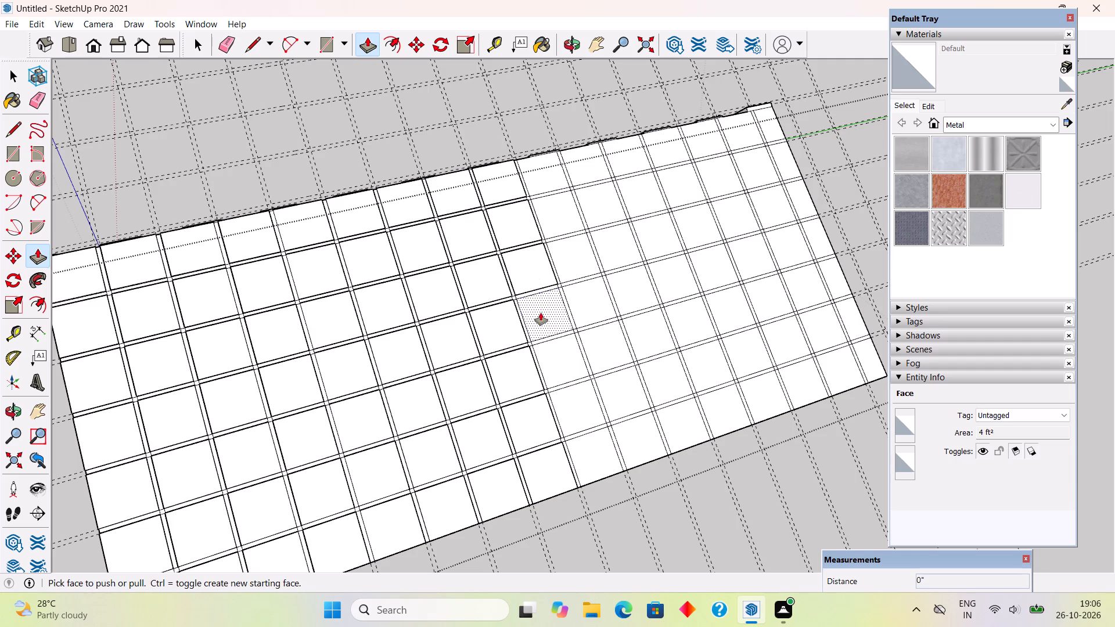
Repeat the last Push/Pull on the current column's remaining four tiles down to the eave and on all seven tiles of the adjacent column.
double_click(541, 313)
double_click(555, 349)
double_click(584, 411)
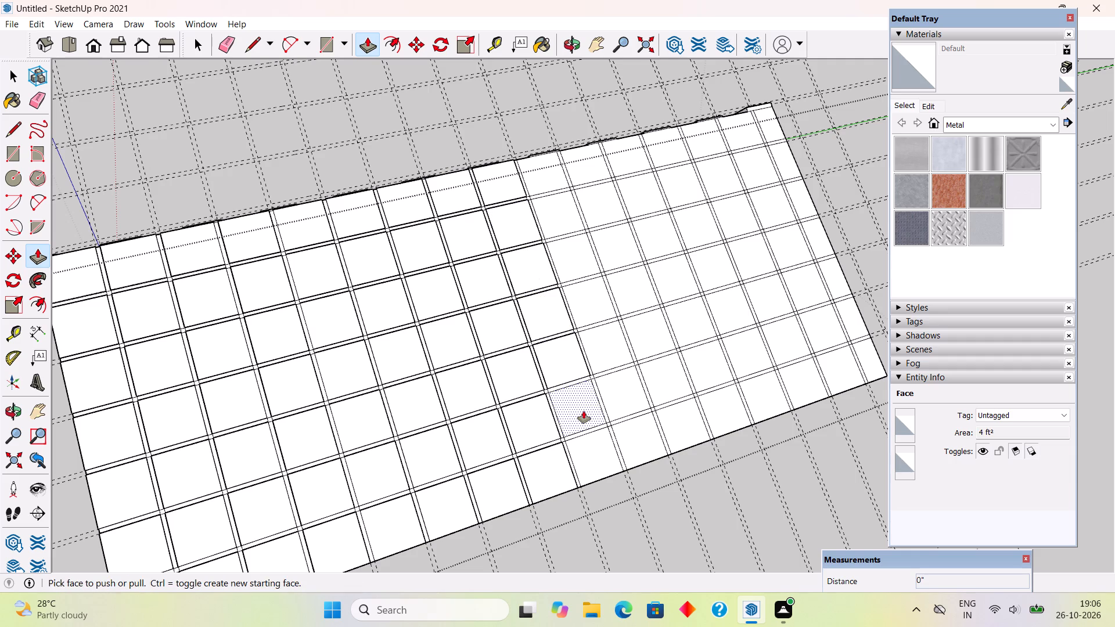
double_click(592, 446)
double_click(636, 437)
double_click(630, 398)
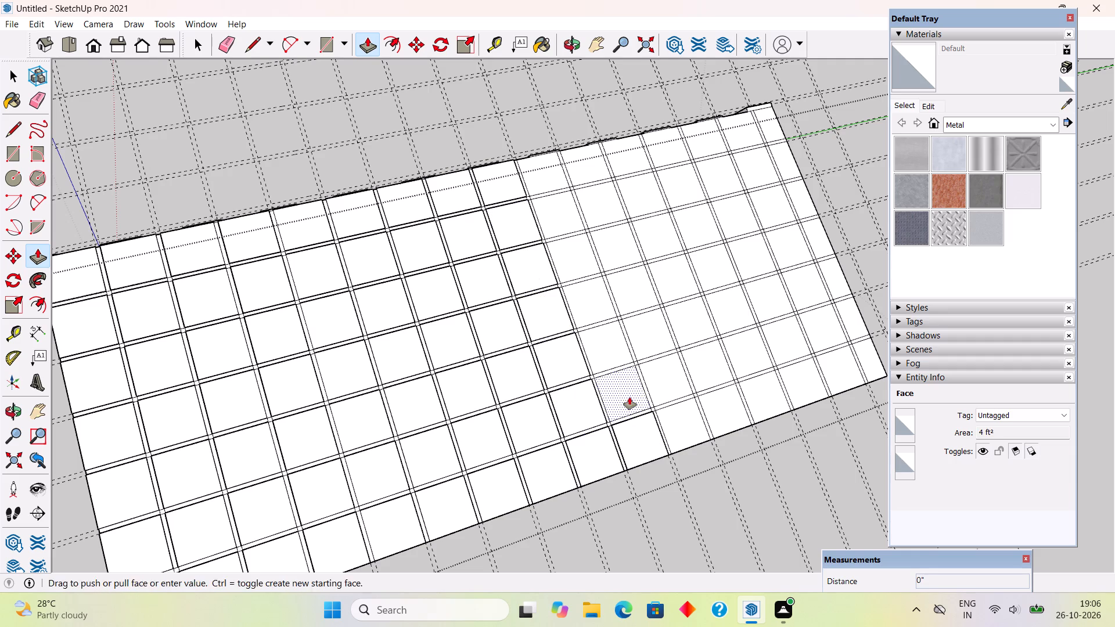
double_click(611, 355)
double_click(582, 301)
double_click(579, 272)
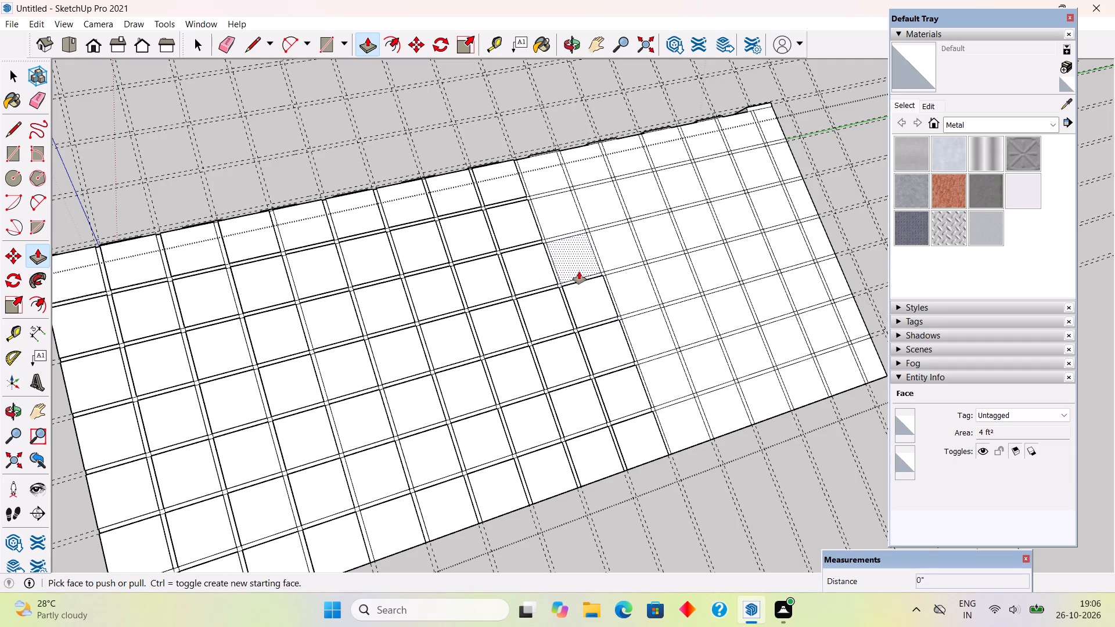
double_click(562, 225)
double_click(544, 178)
Repeat the same Push/Pull on all seven tiles in each of the following two columns toward the far gable end.
double_click(576, 168)
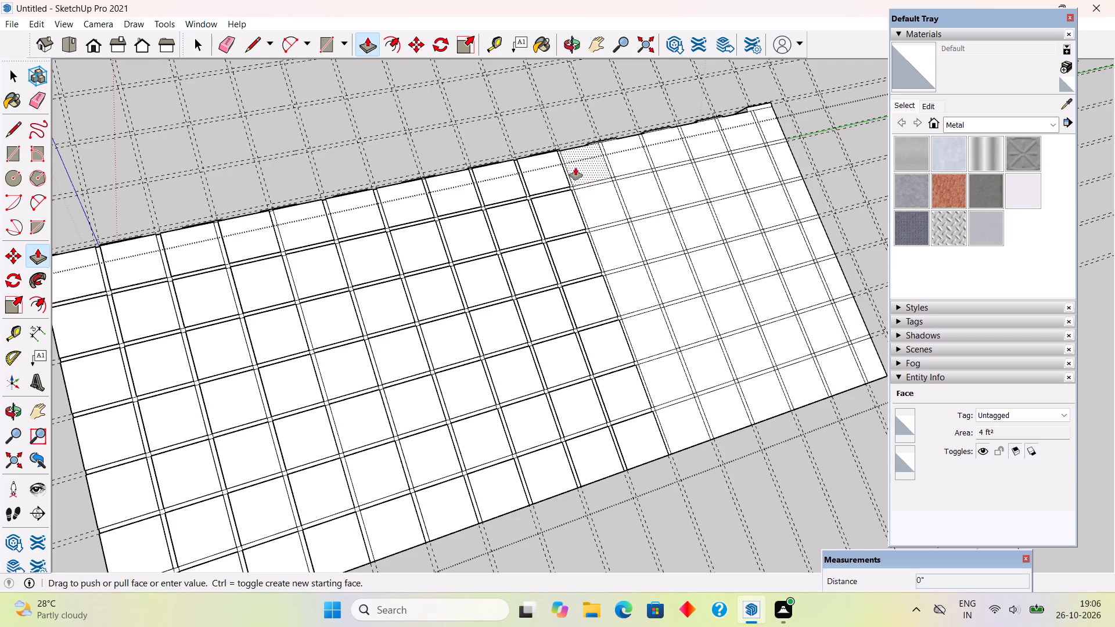
double_click(615, 200)
double_click(615, 255)
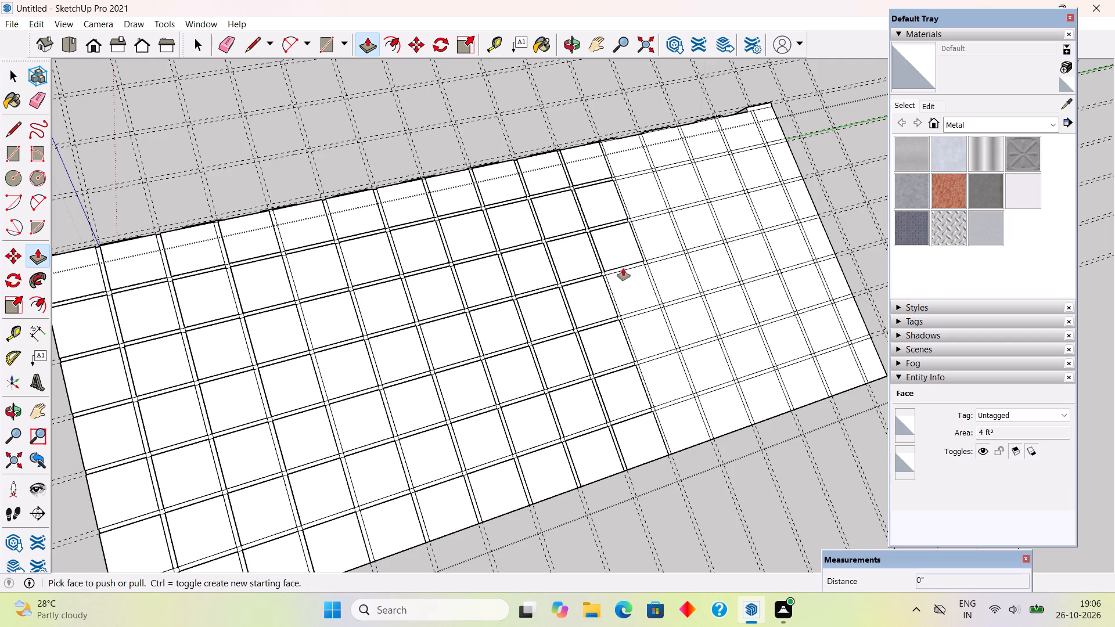
double_click(624, 274)
double_click(647, 330)
double_click(666, 370)
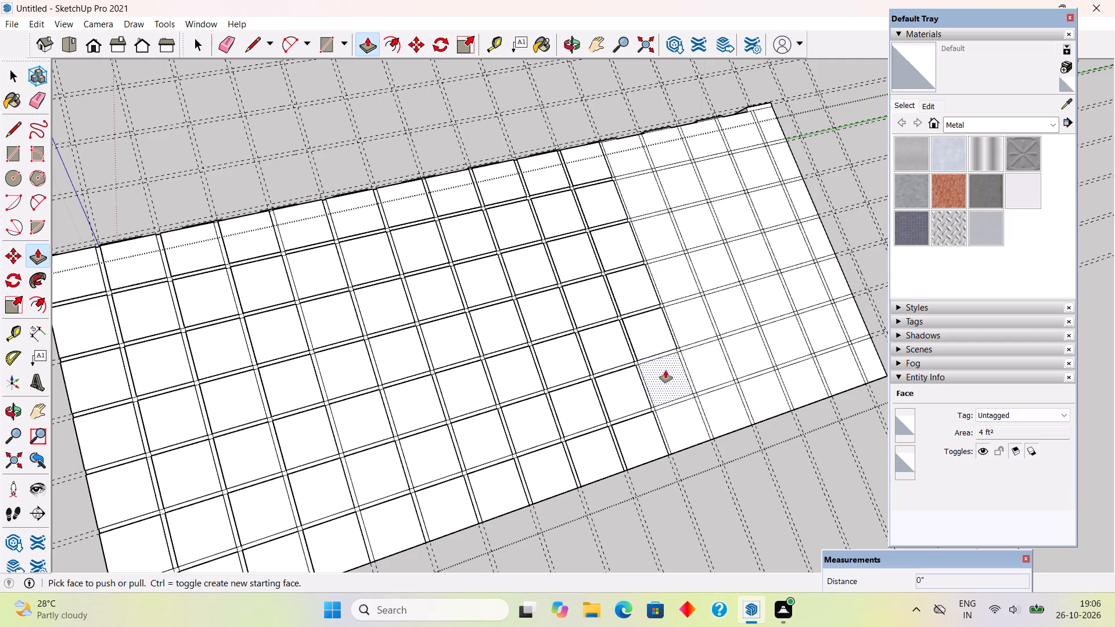
double_click(678, 420)
double_click(725, 408)
double_click(708, 373)
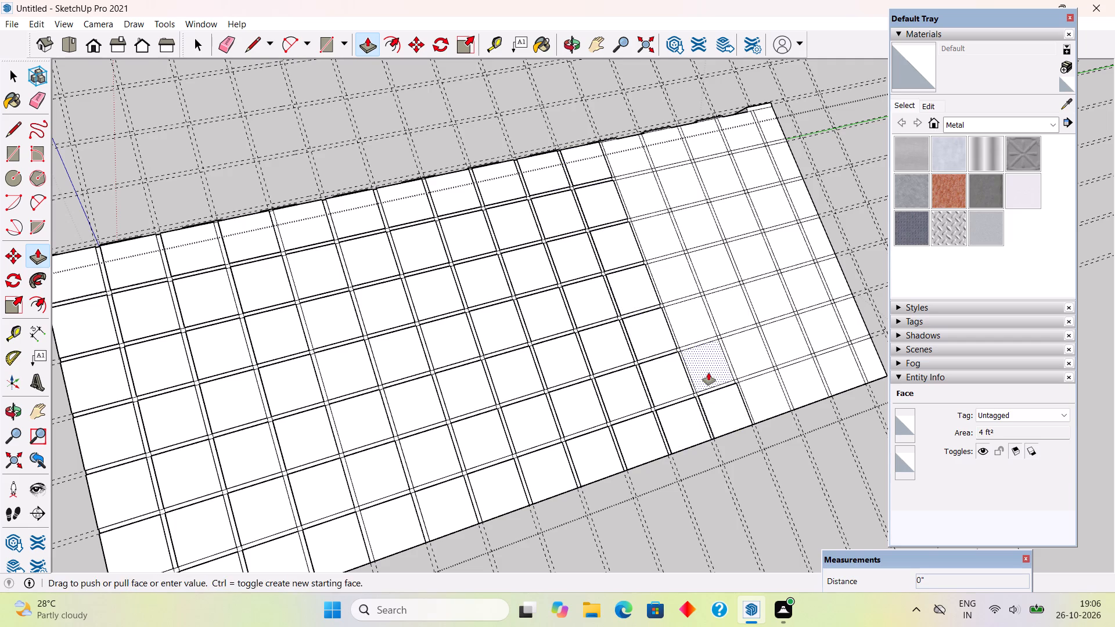
double_click(696, 329)
double_click(673, 282)
double_click(659, 243)
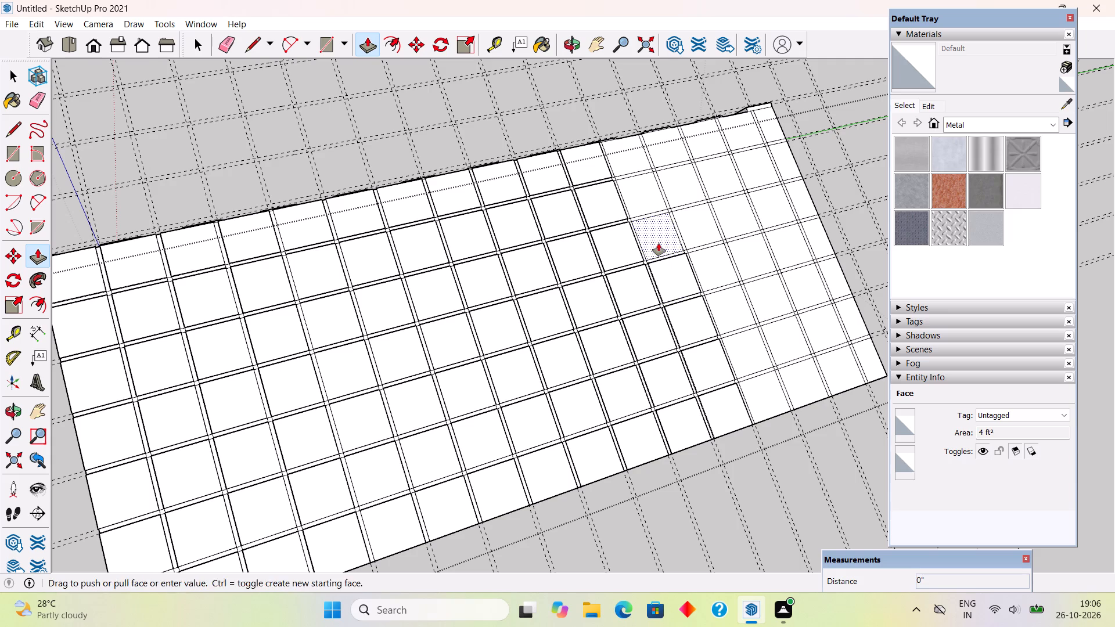
double_click(634, 193)
double_click(633, 165)
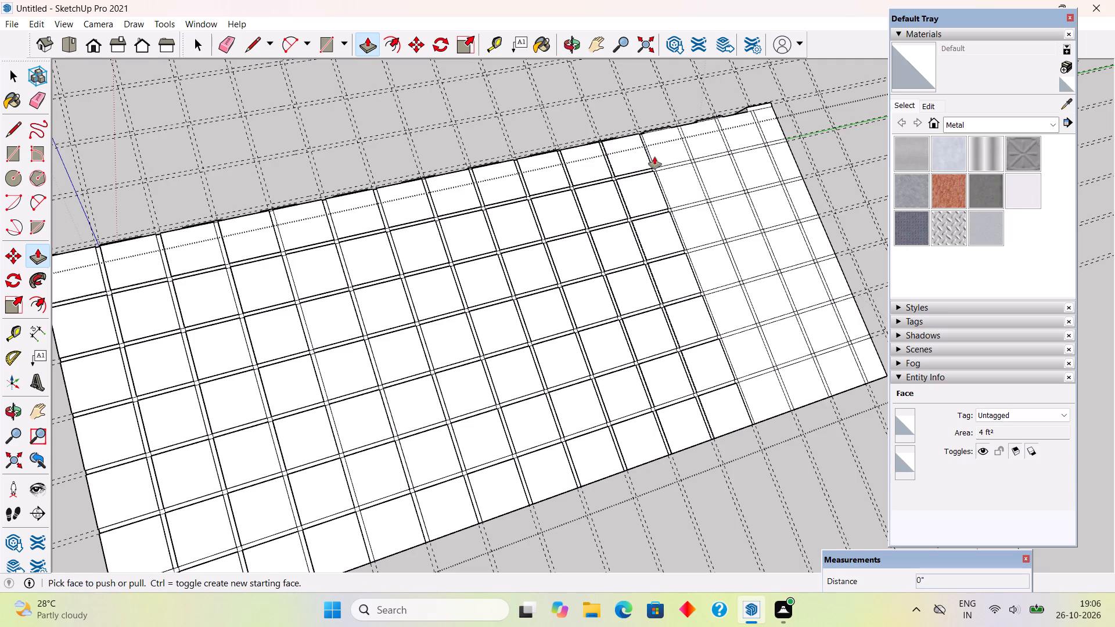
Apply the same Push/Pull to the seven tiles of each of two more ridge-to-eave columns, continuing toward the far gable.
double_click(668, 152)
double_click(687, 176)
double_click(702, 231)
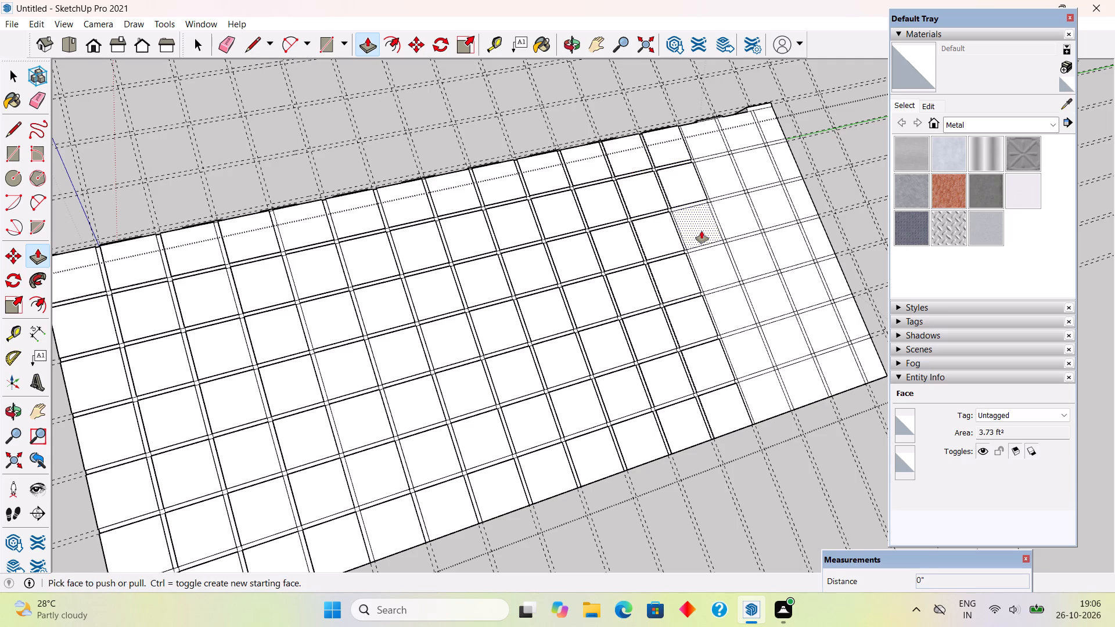
double_click(707, 257)
double_click(720, 304)
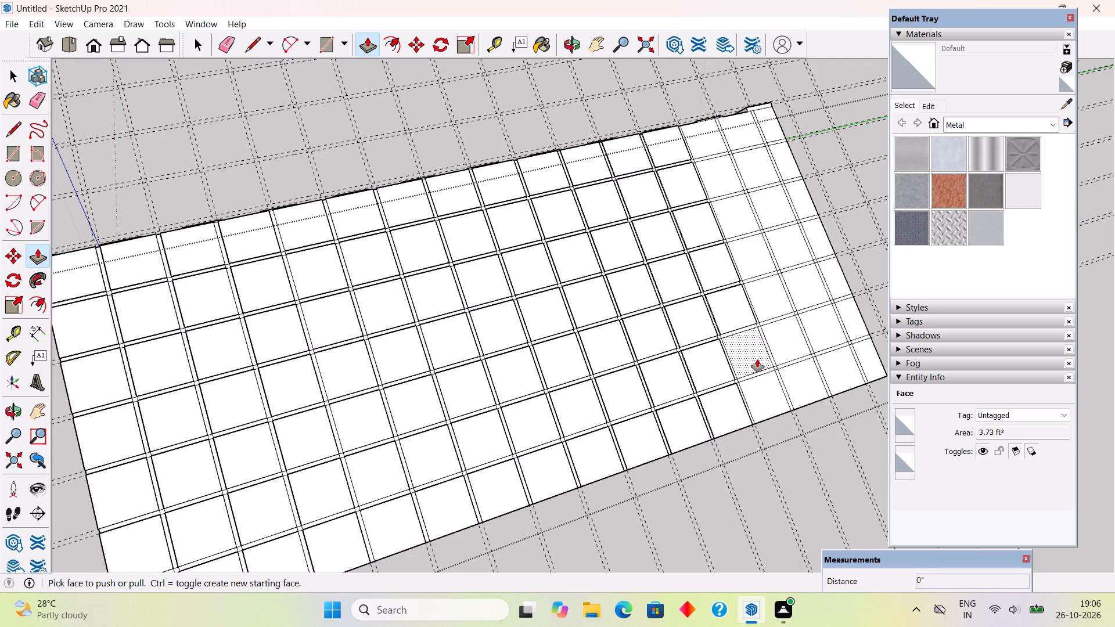
double_click(757, 359)
double_click(776, 392)
double_click(810, 386)
double_click(798, 351)
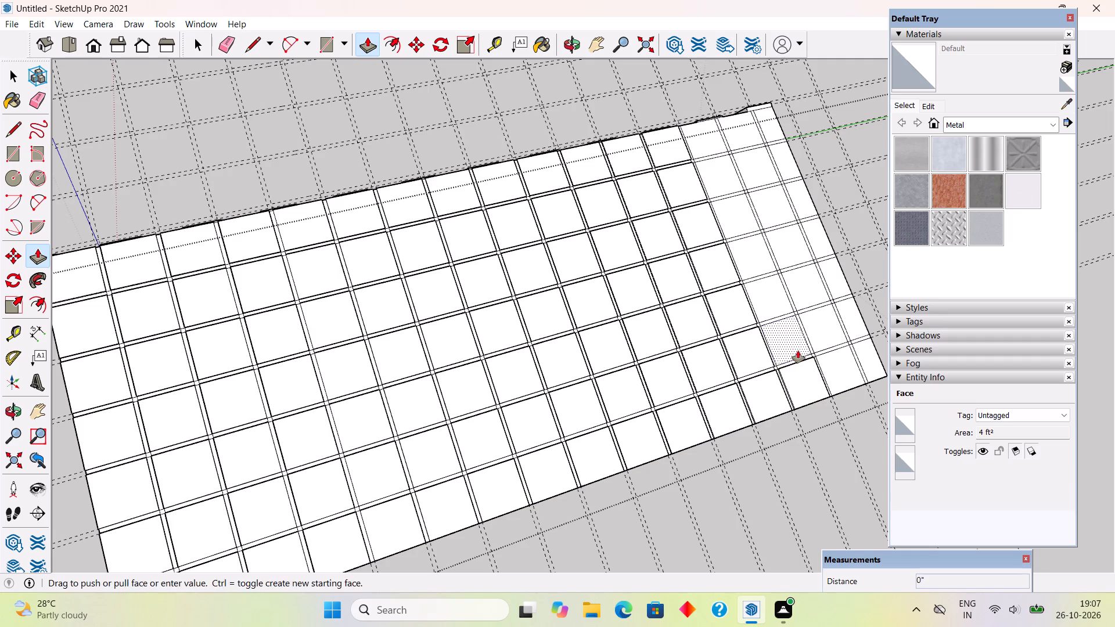
double_click(767, 301)
double_click(761, 267)
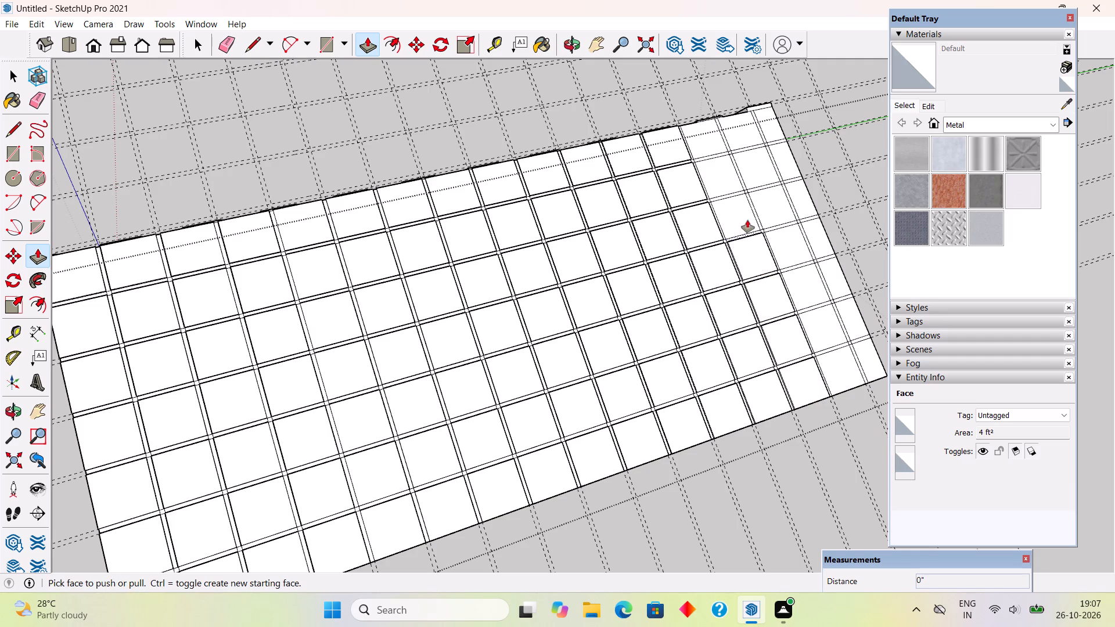
double_click(747, 220)
double_click(726, 179)
double_click(704, 126)
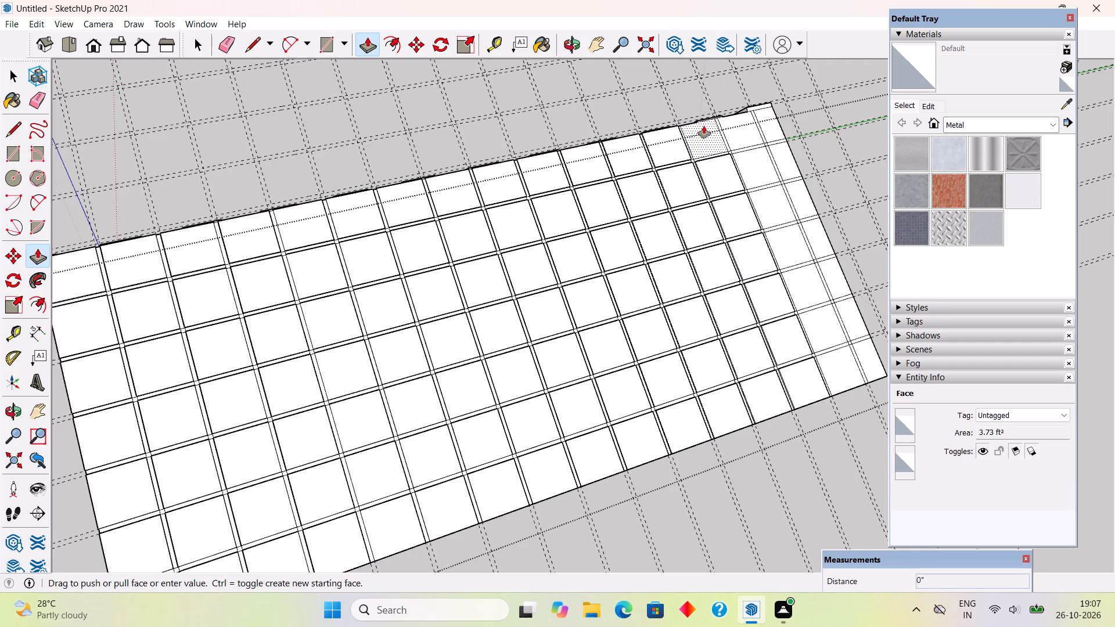
Apply the same Push/Pull to the last full-width tile column and the narrow column along the far gable edge.
double_click(754, 136)
double_click(761, 162)
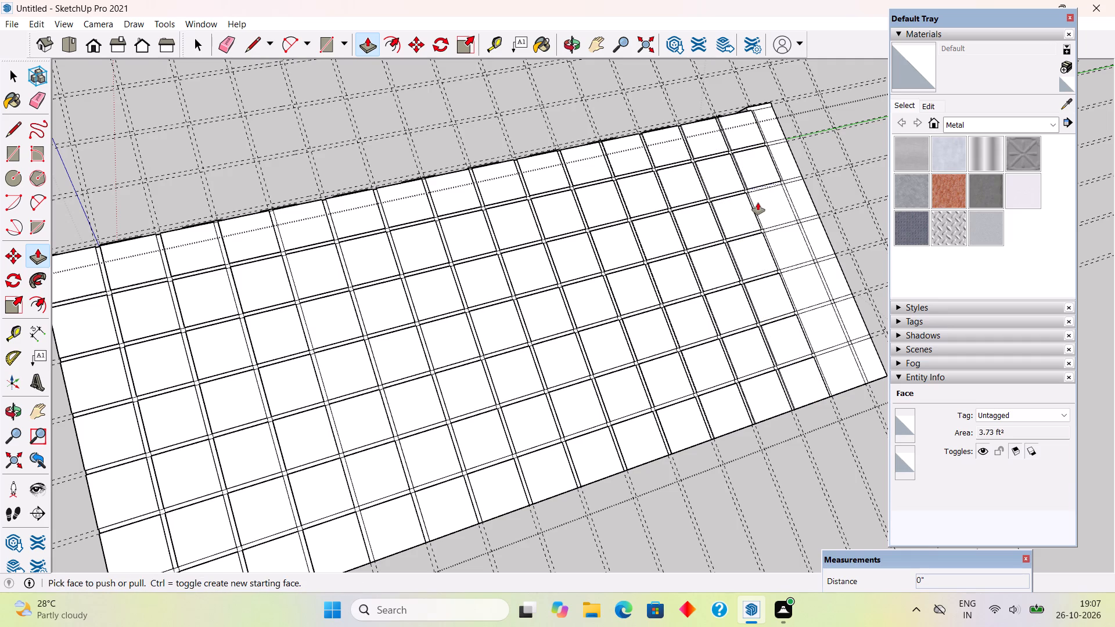
double_click(758, 203)
double_click(797, 261)
double_click(805, 295)
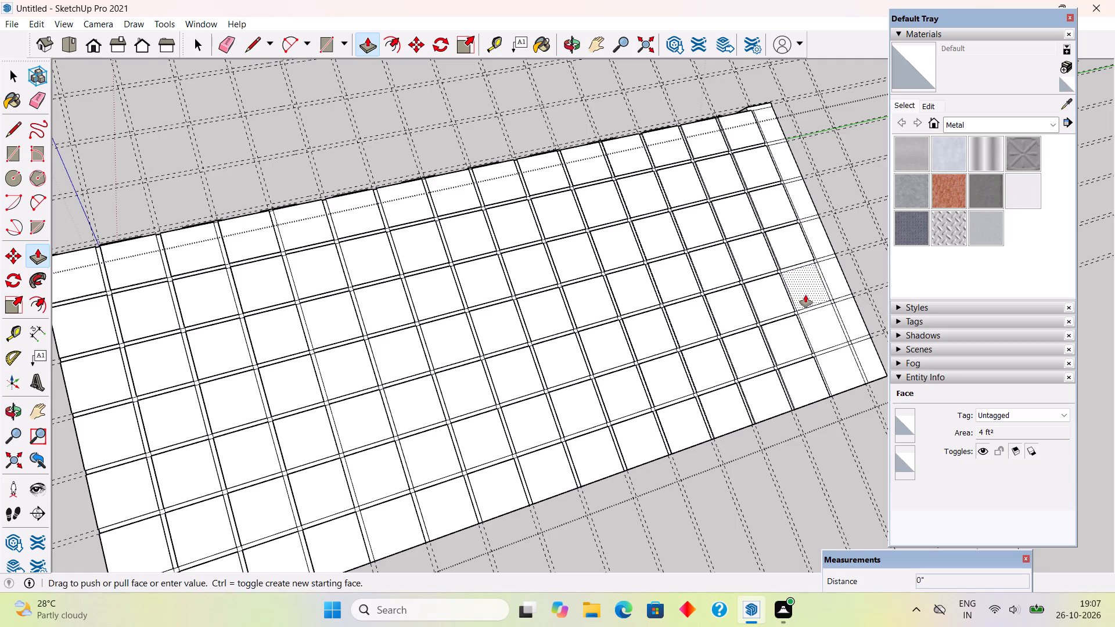
double_click(820, 332)
double_click(840, 356)
double_click(865, 351)
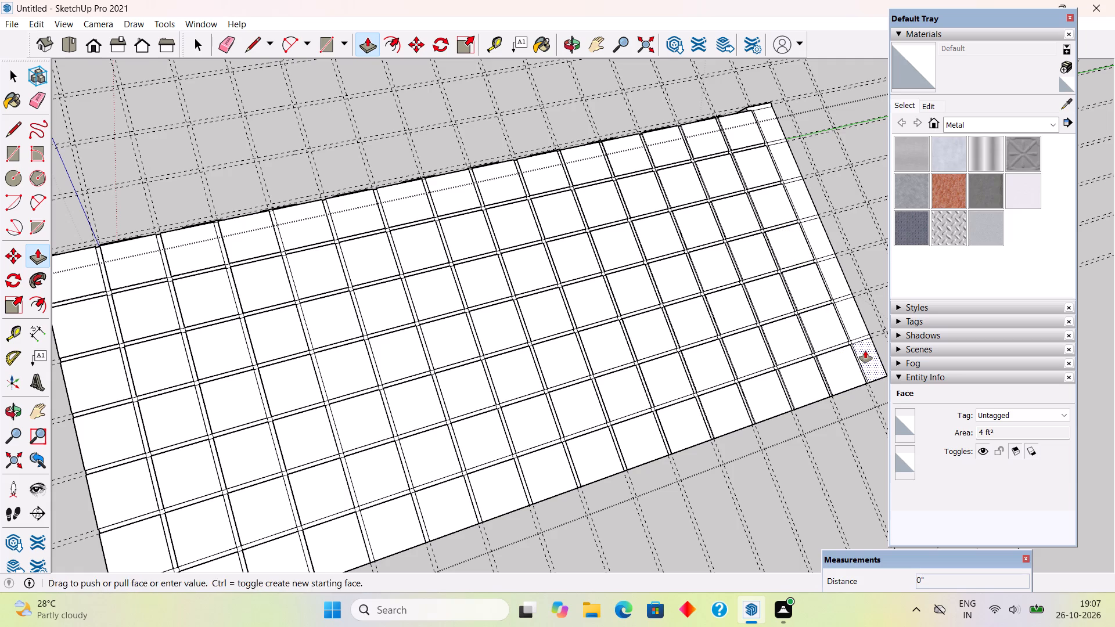
double_click(857, 309)
double_click(833, 270)
double_click(825, 239)
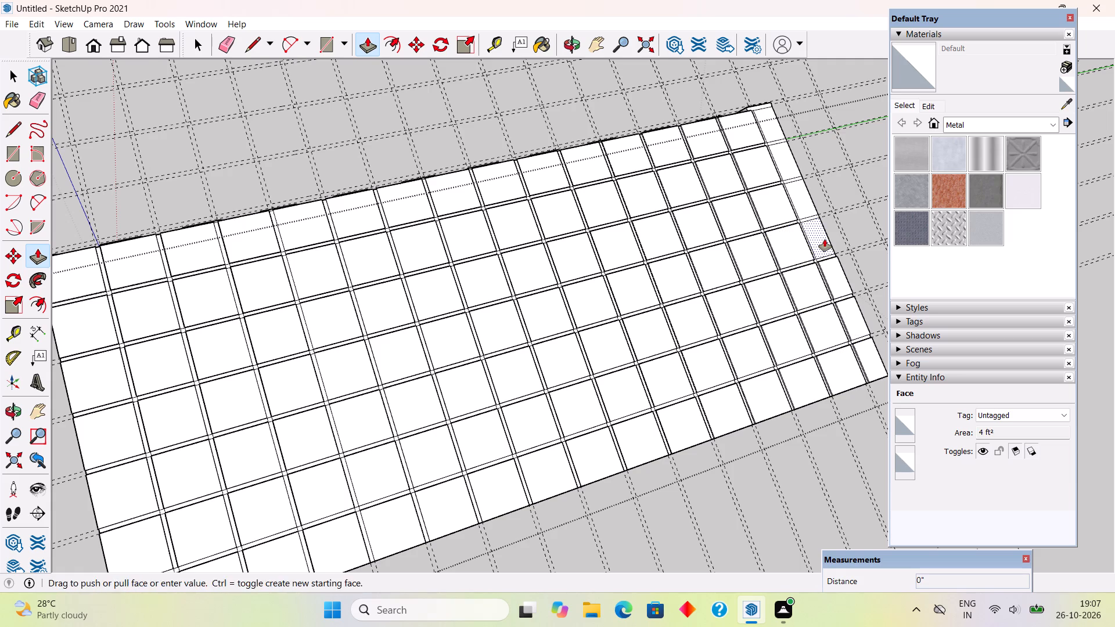
double_click(812, 207)
double_click(785, 153)
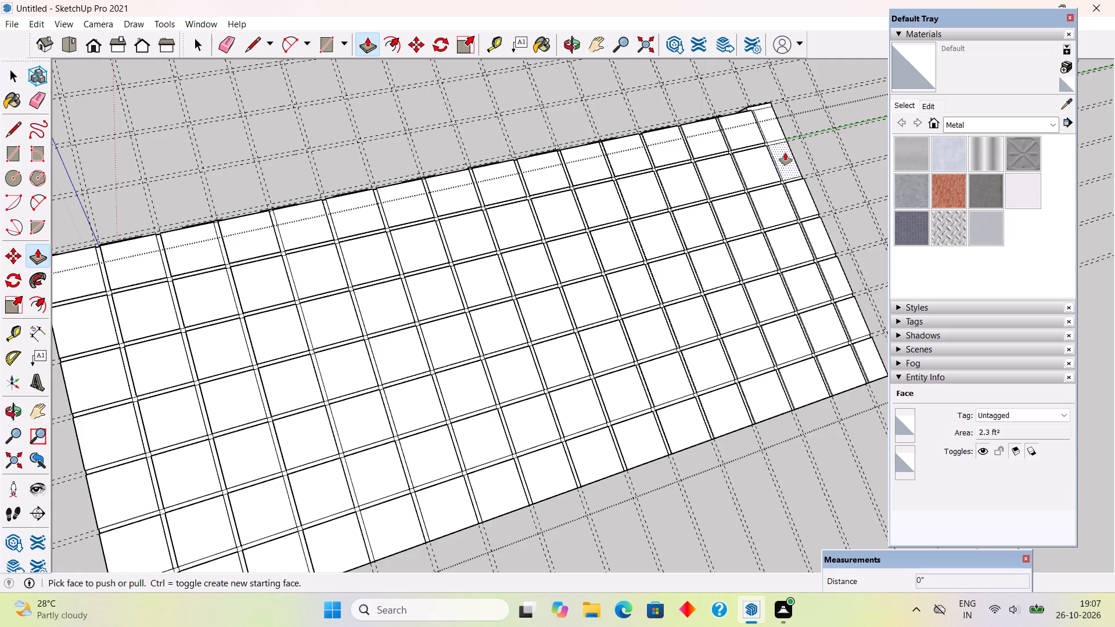
double_click(780, 124)
Close the roof group and delete all guides from the model.
scroll(738, 290, "down", 6)
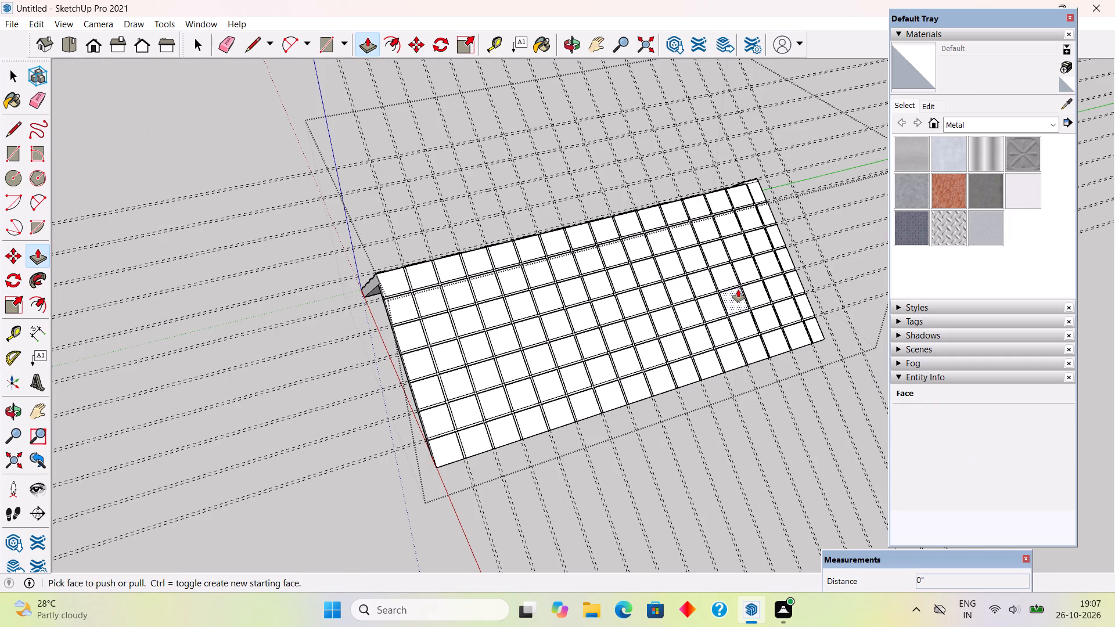
key("space")
scroll(679, 325, "down", 1)
middle_click_drag(616, 359, 886, 235)
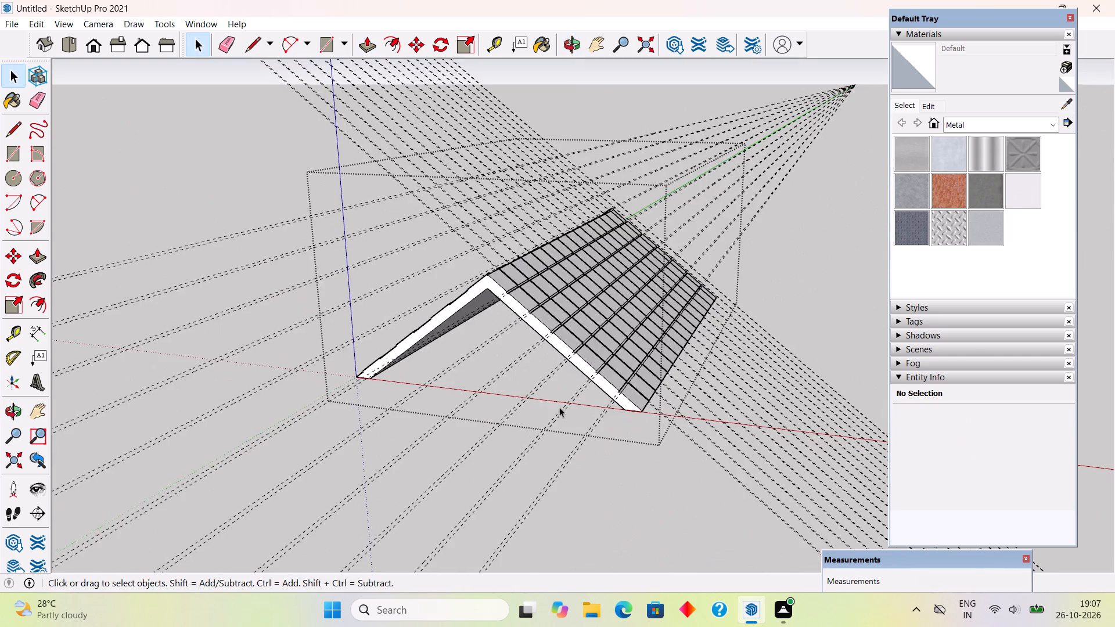
middle_click_drag(559, 406, 843, 432)
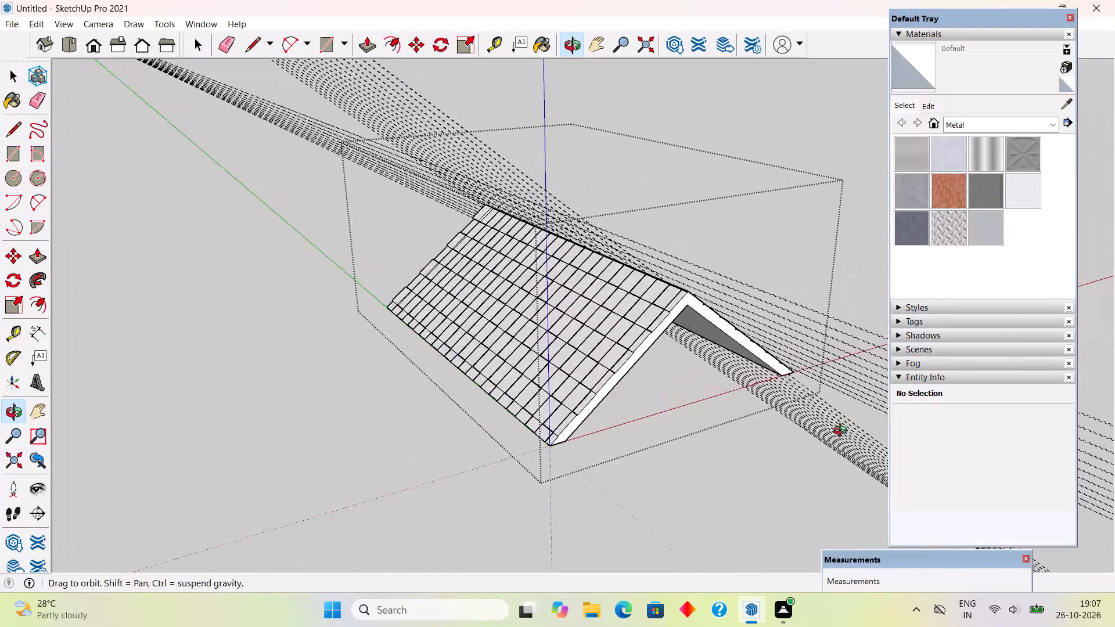
middle_click_drag(843, 432, 617, 455)
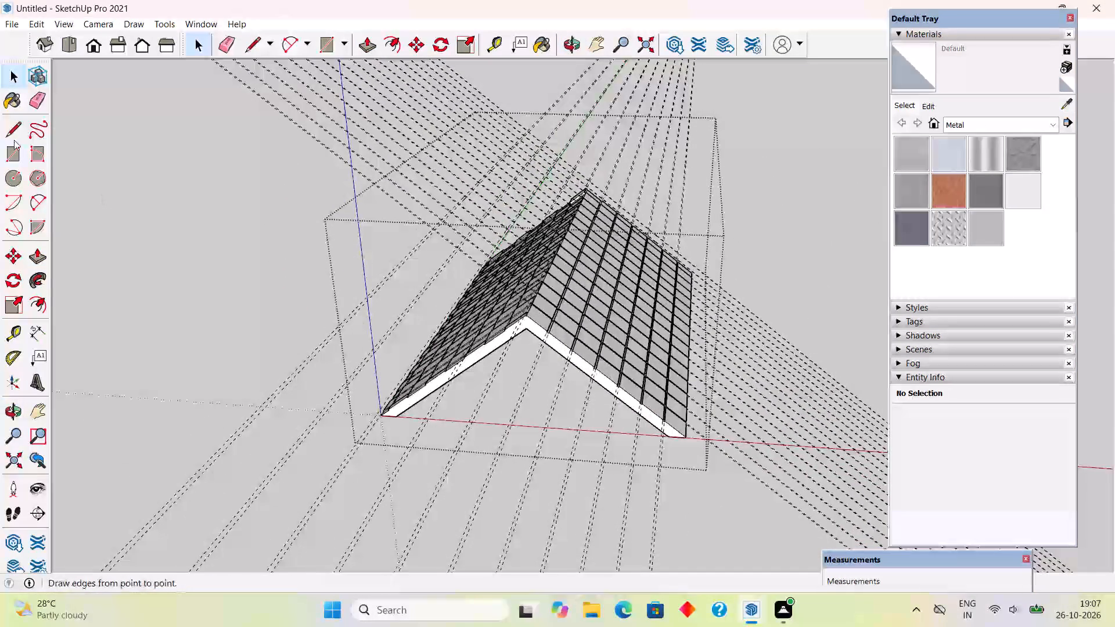
left_click(315, 196)
left_click(32, 21)
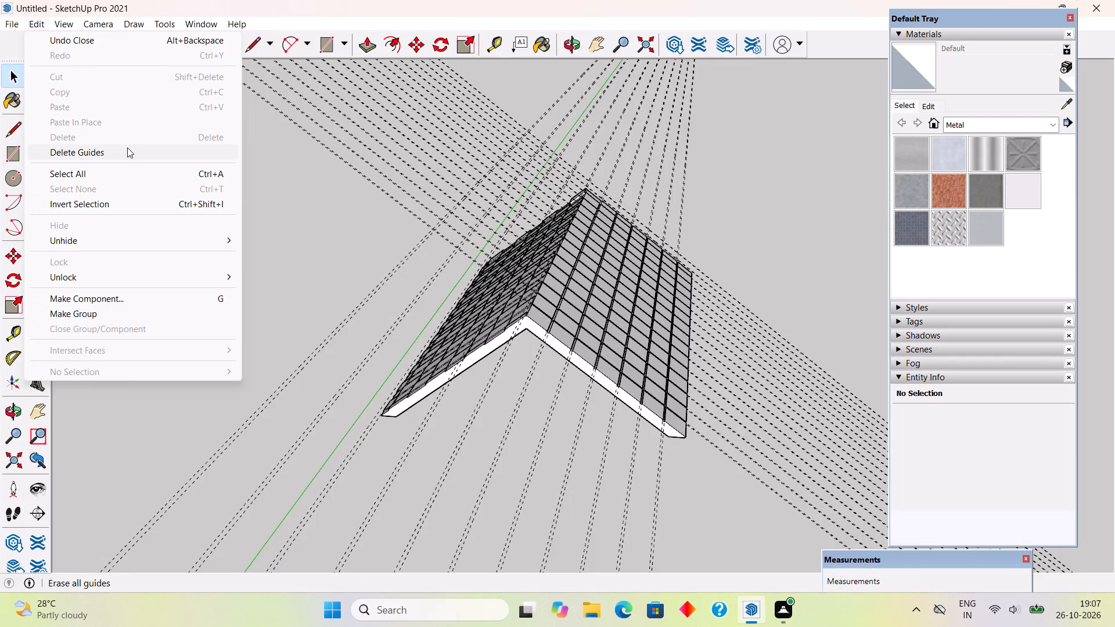
left_click(127, 147)
Examine the tiled roof slopes, the grooves between tiles and the gable edge from several angles.
scroll(232, 315, "down", 5)
middle_click_drag(459, 344, 664, 311)
scroll(510, 388, "up", 6)
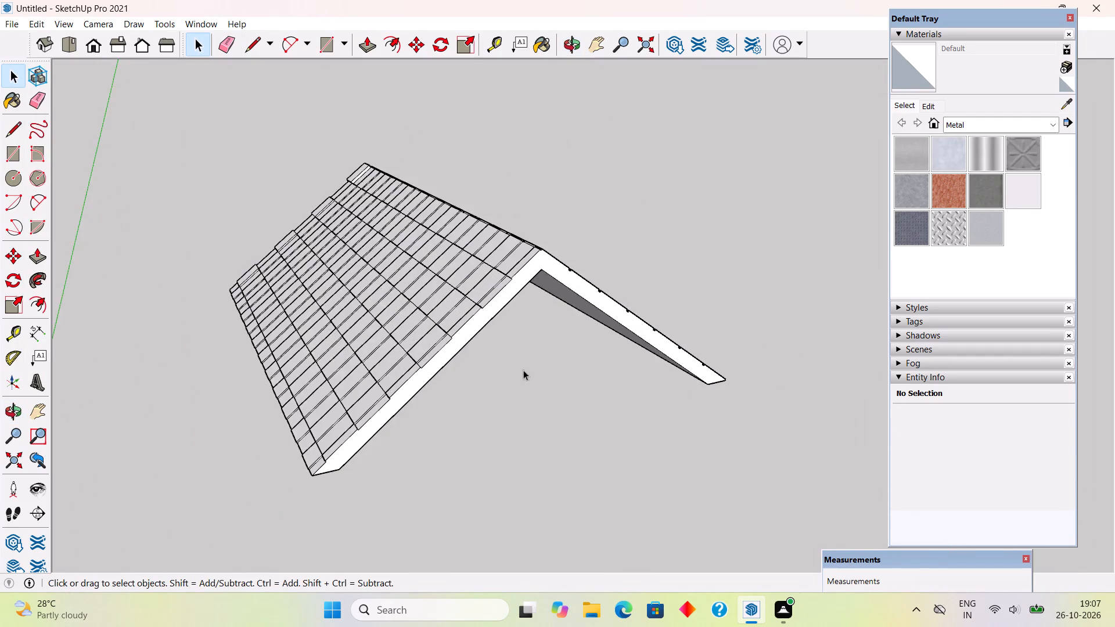
middle_click_drag(517, 291, 714, 330)
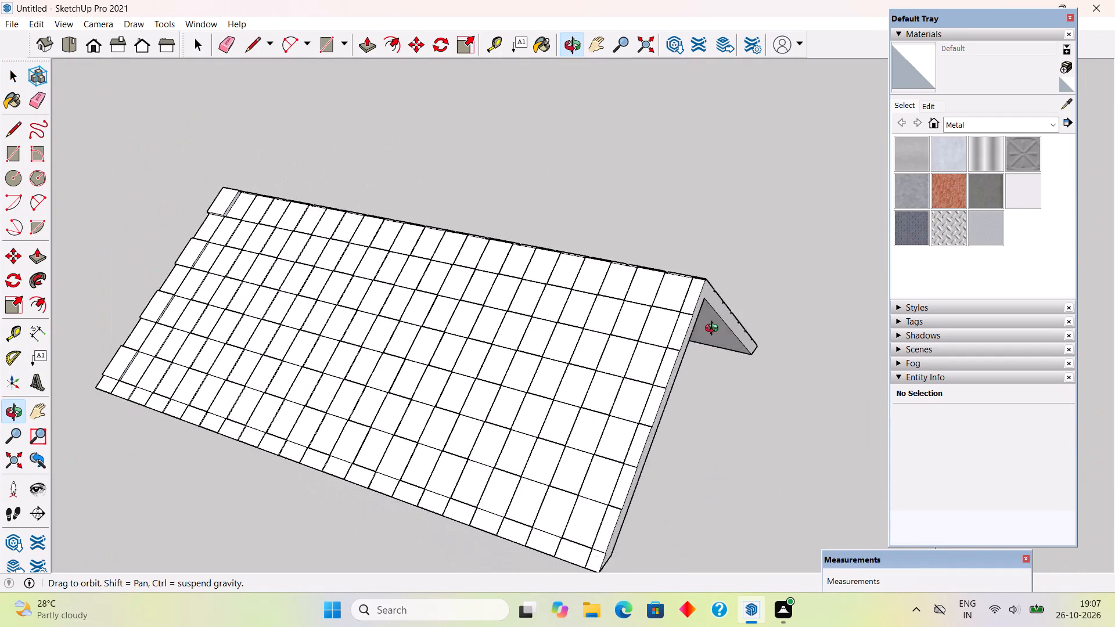
middle_click_drag(714, 330, 701, 332)
scroll(631, 387, "up", 13)
middle_click_drag(682, 374, 666, 361)
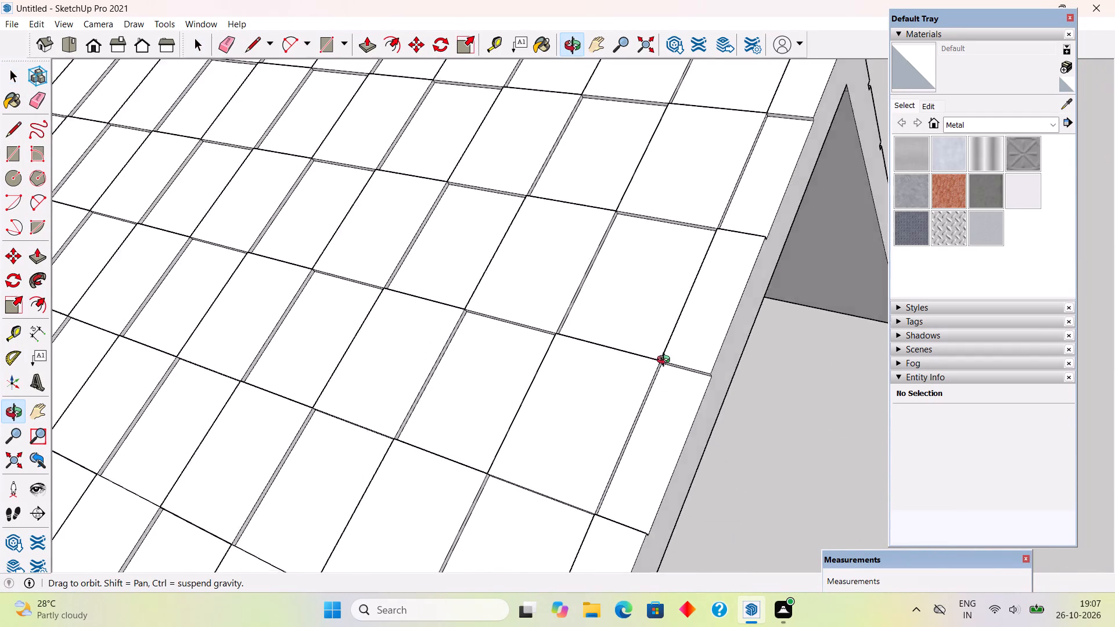
middle_click_drag(666, 361, 623, 308)
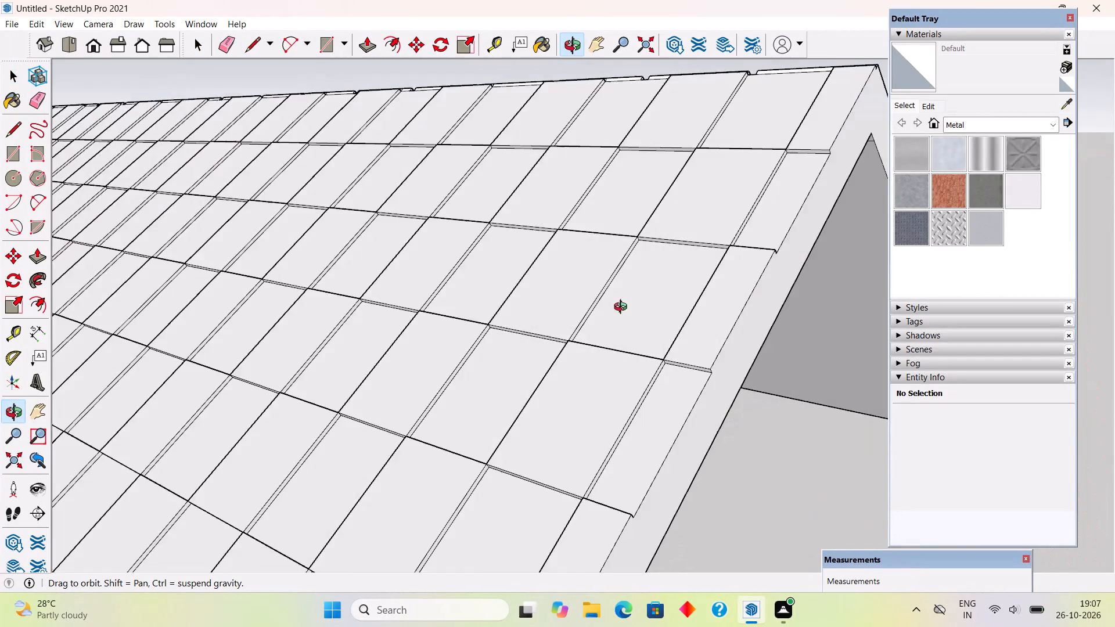
middle_click_drag(623, 308, 620, 310)
scroll(620, 310, "down", 11)
middle_click_drag(609, 344, 560, 479)
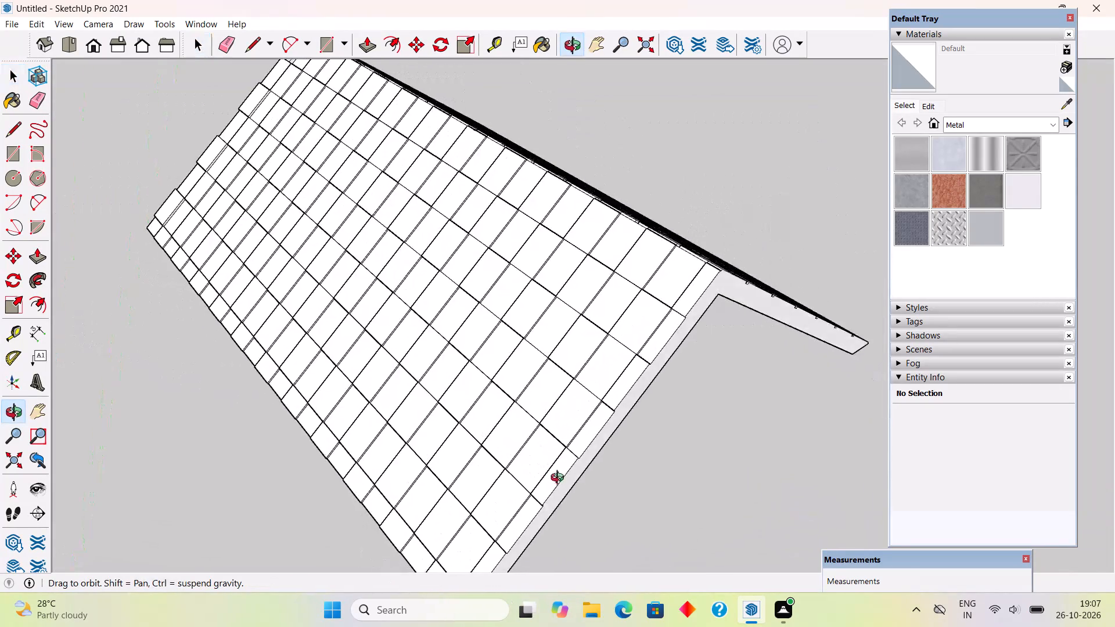
middle_click_drag(560, 479, 505, 503)
scroll(519, 501, "down", 5)
middle_click_drag(421, 466, 603, 403)
scroll(603, 404, "down", 4)
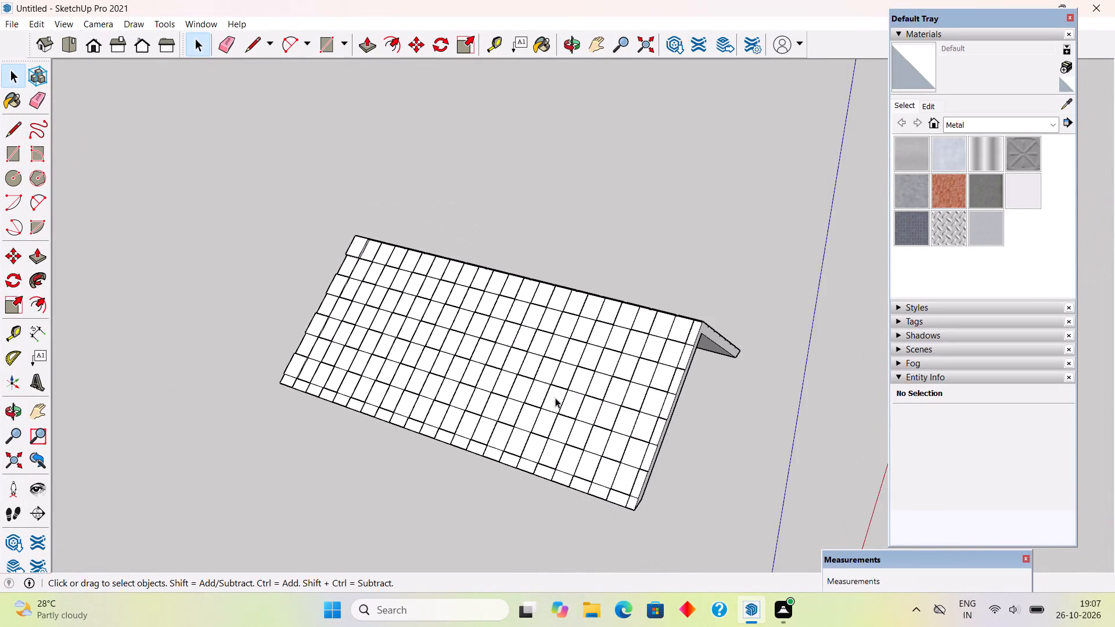
Open the tiled roof group for editing.
scroll(555, 398, "up", 4)
left_click(553, 398)
triple_click(553, 398)
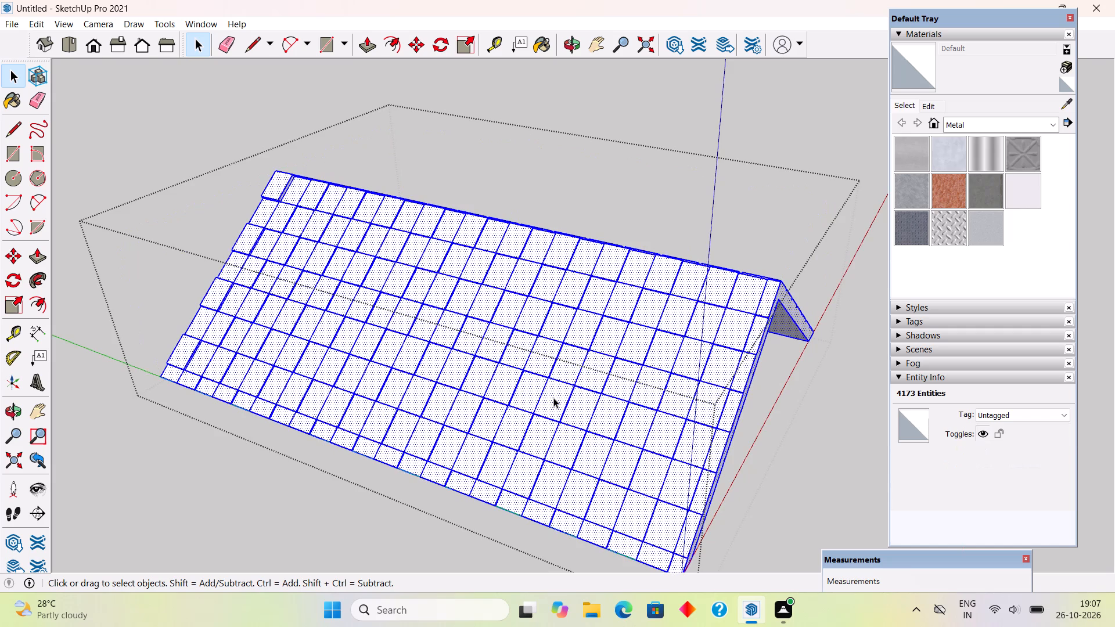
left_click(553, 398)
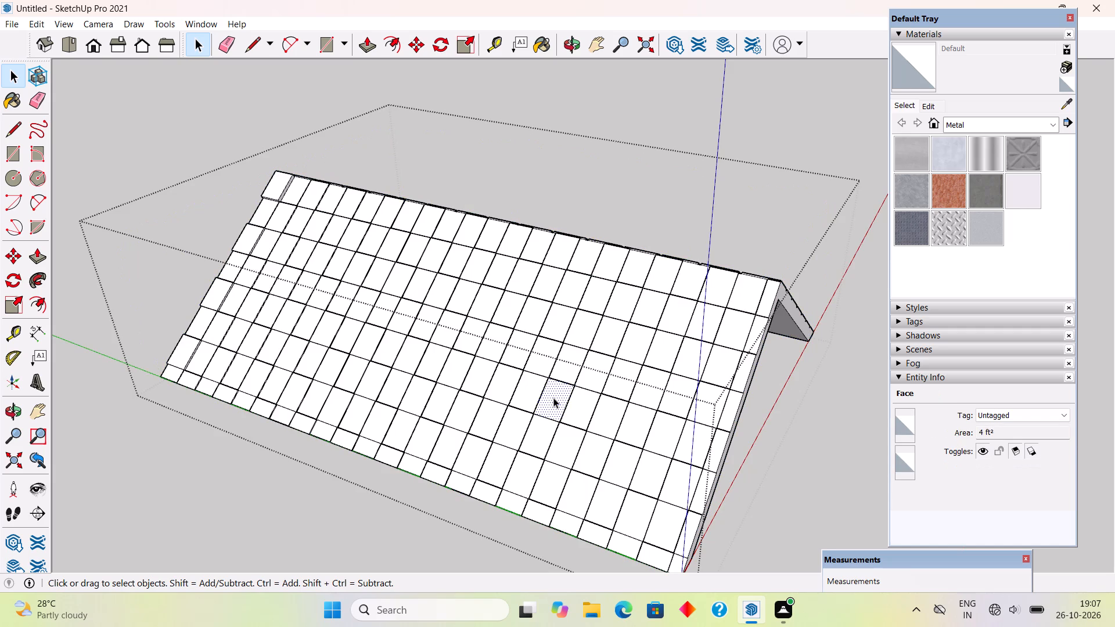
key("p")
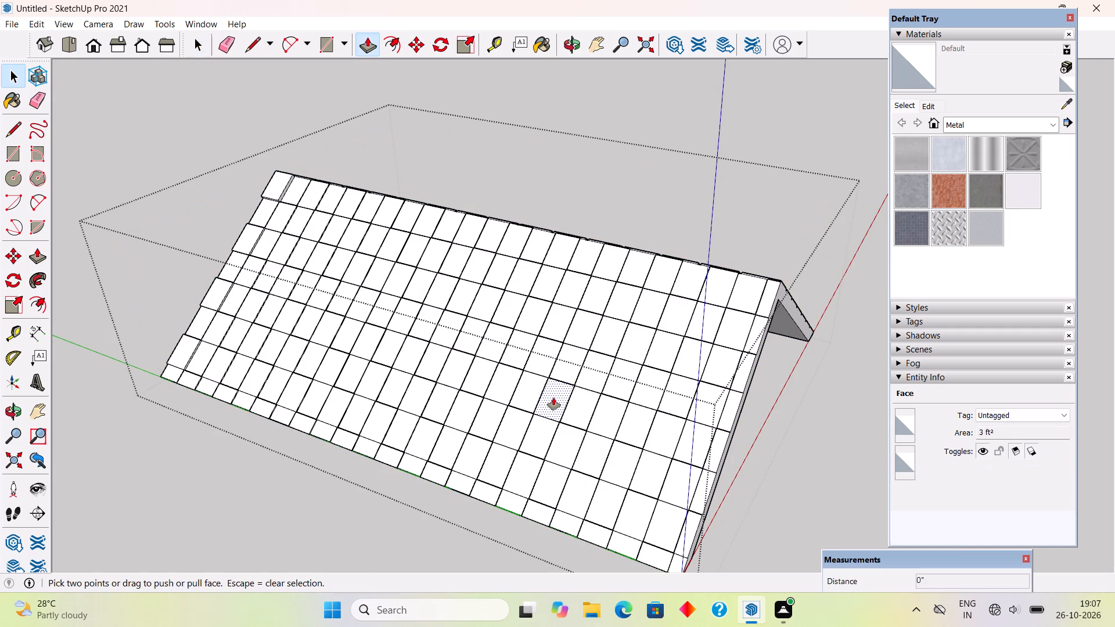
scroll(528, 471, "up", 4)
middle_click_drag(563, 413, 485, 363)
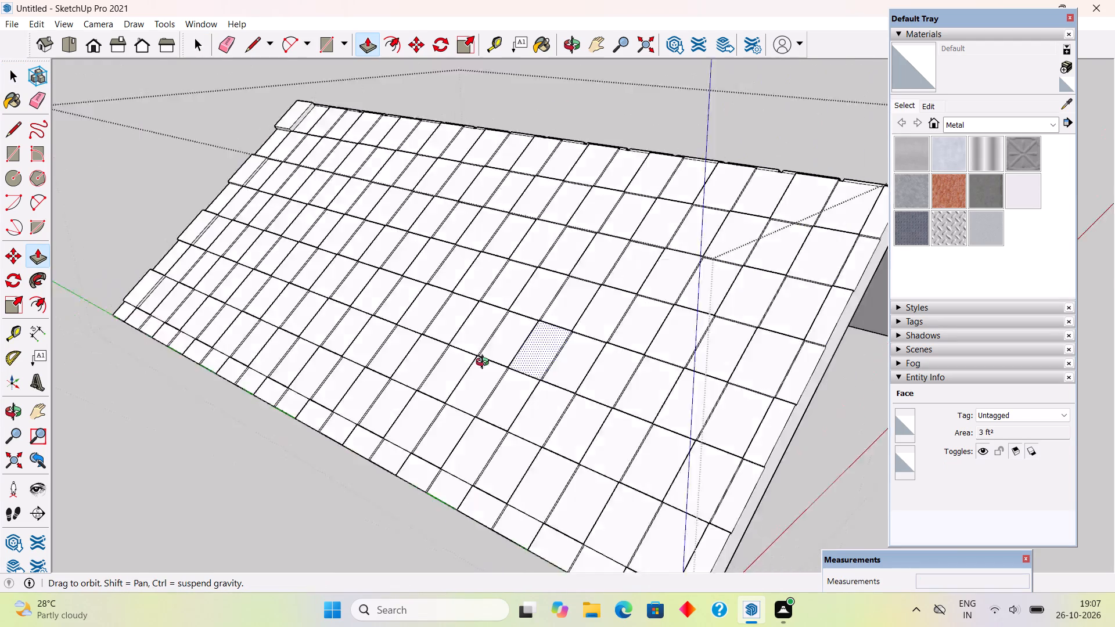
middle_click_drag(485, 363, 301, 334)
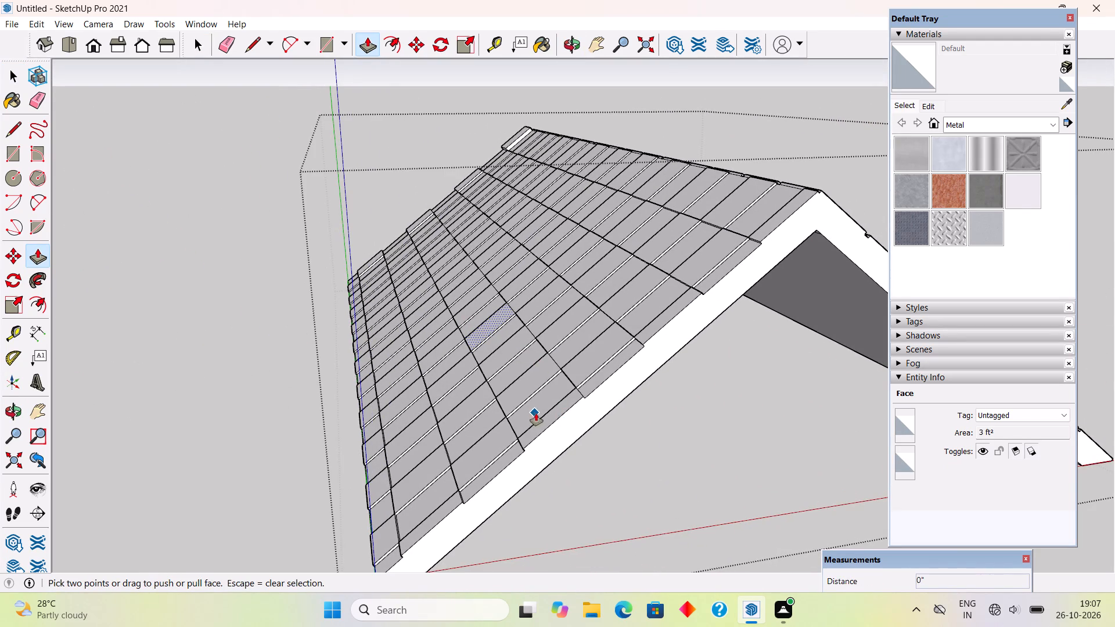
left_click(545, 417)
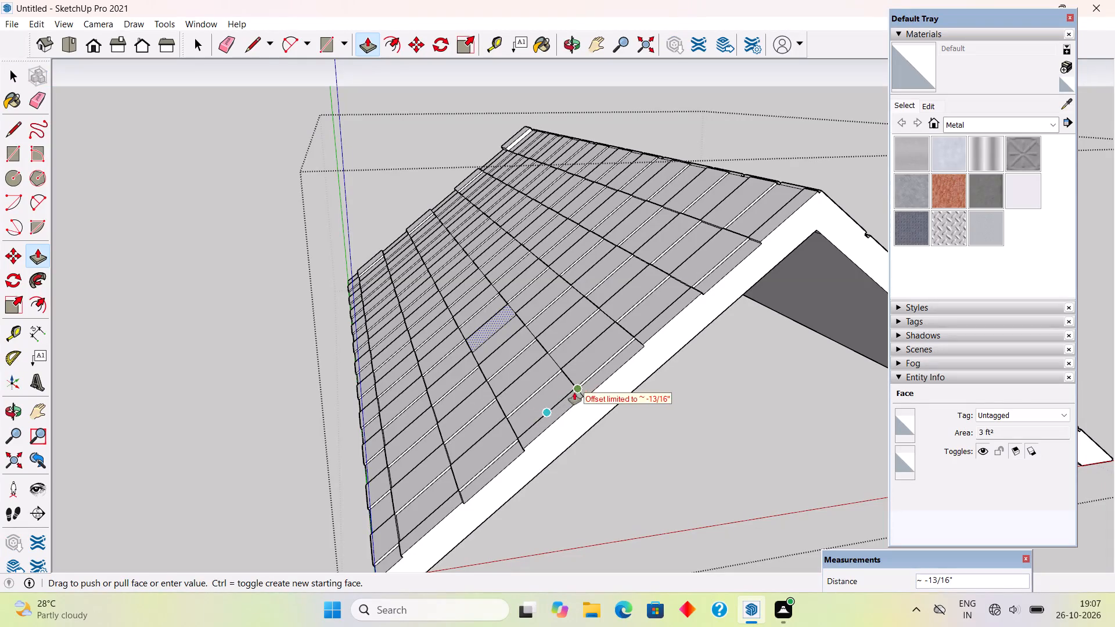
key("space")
Examine the gable end and the tile grooves on both roof slopes from several angles.
scroll(545, 392, "down", 6)
middle_click_drag(605, 336, 503, 295)
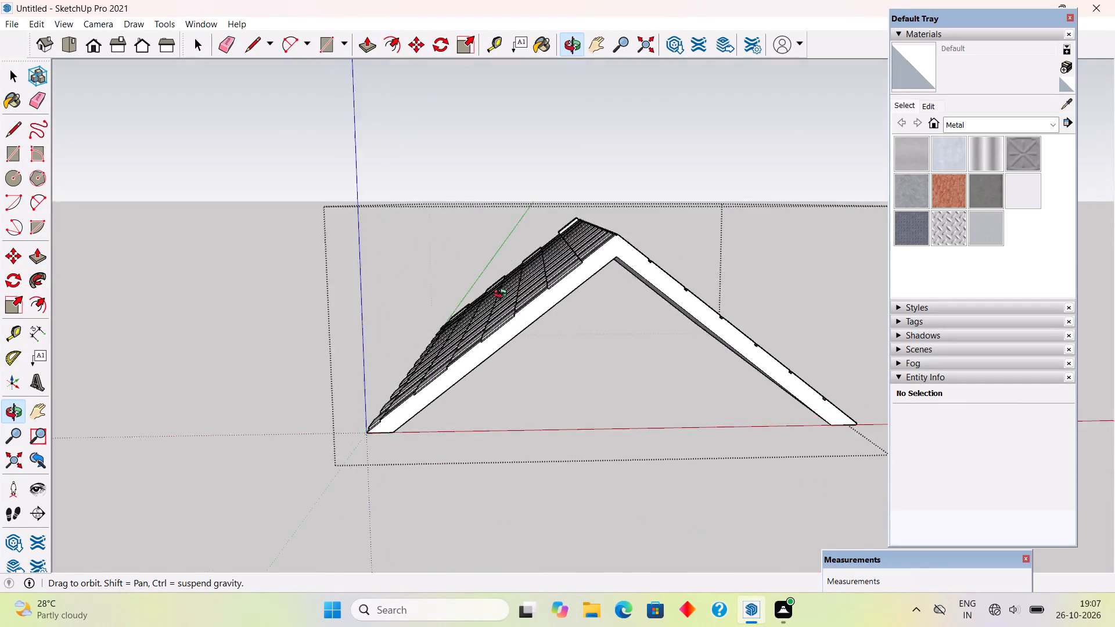
middle_click_drag(503, 295, 492, 453)
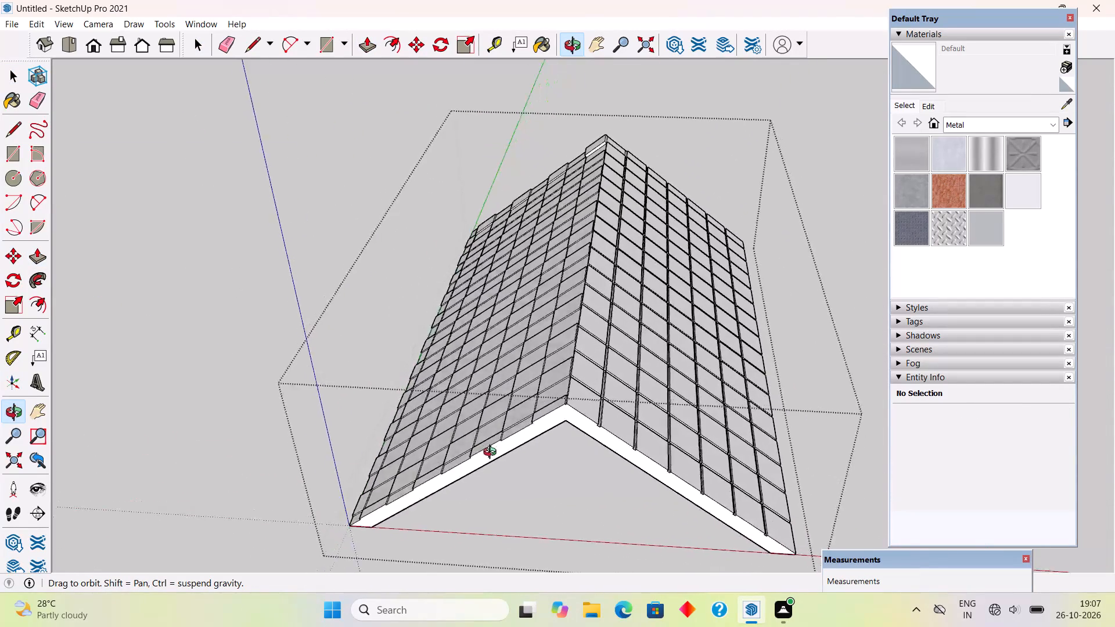
middle_click_drag(492, 453, 304, 488)
scroll(433, 510, "up", 10)
middle_click_drag(501, 406, 602, 330)
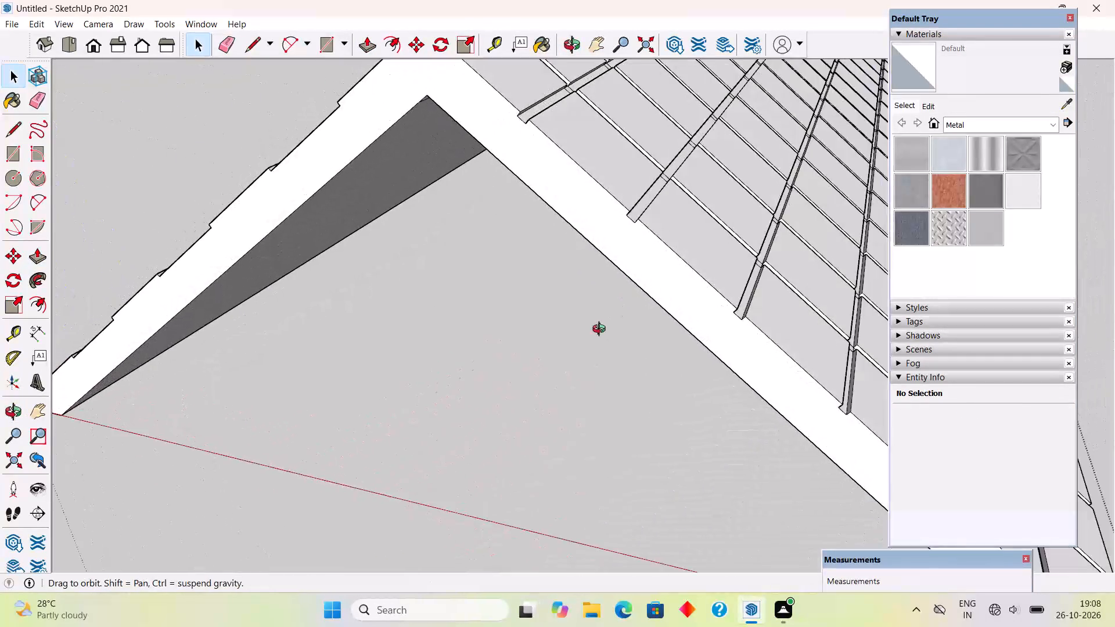
middle_click_drag(602, 330, 731, 402)
scroll(696, 391, "down", 4)
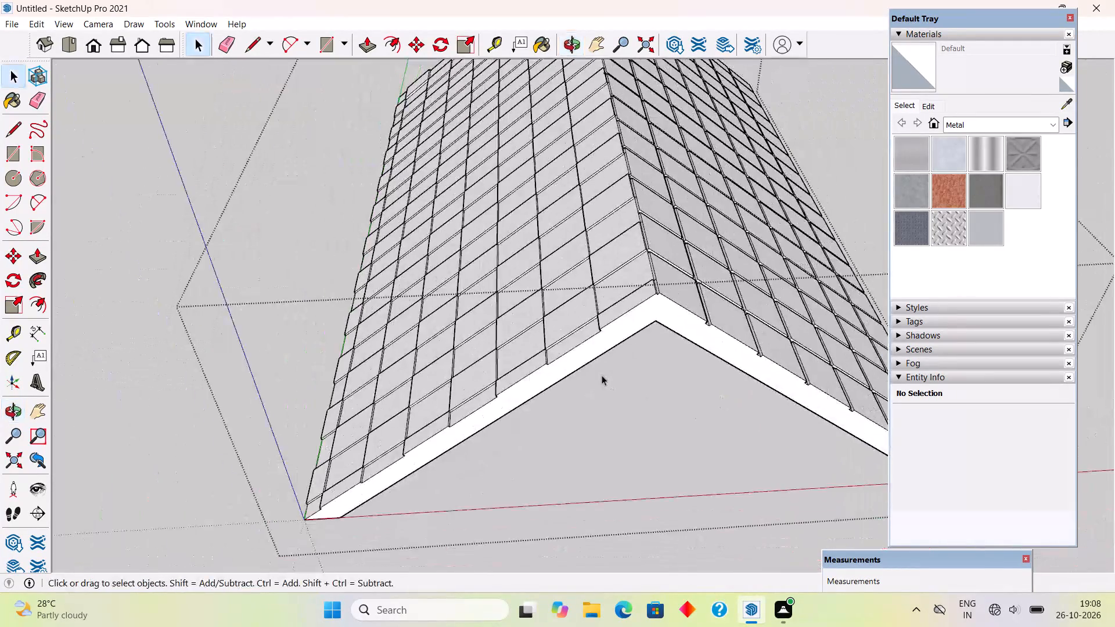
scroll(602, 375, "down", 5)
middle_click_drag(586, 340, 676, 351)
scroll(684, 347, "up", 12)
Inspect the narrow gable-edge tile beside the ridge and the side face of its groove up close.
left_click(671, 323)
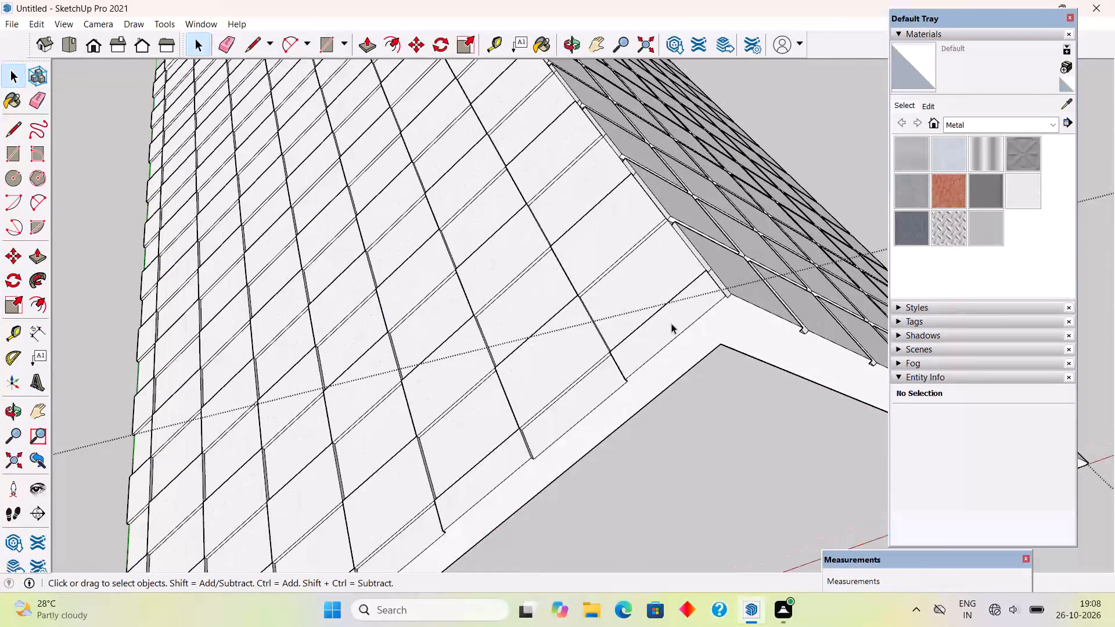
scroll(645, 373, "up", 5)
middle_click_drag(620, 329, 704, 193)
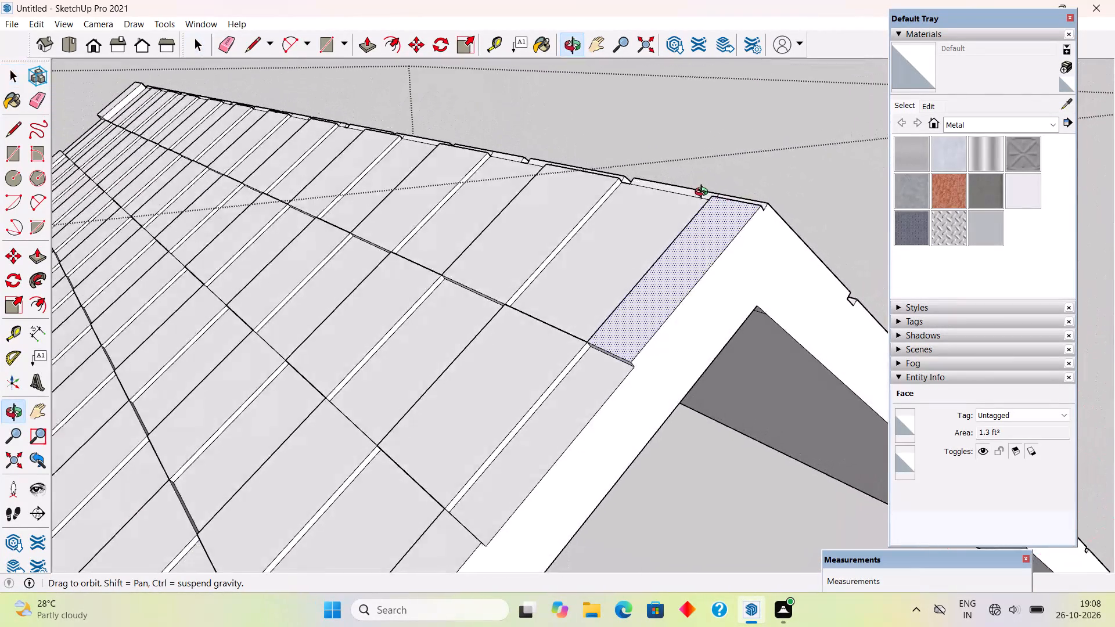
middle_click_drag(704, 193, 467, 366)
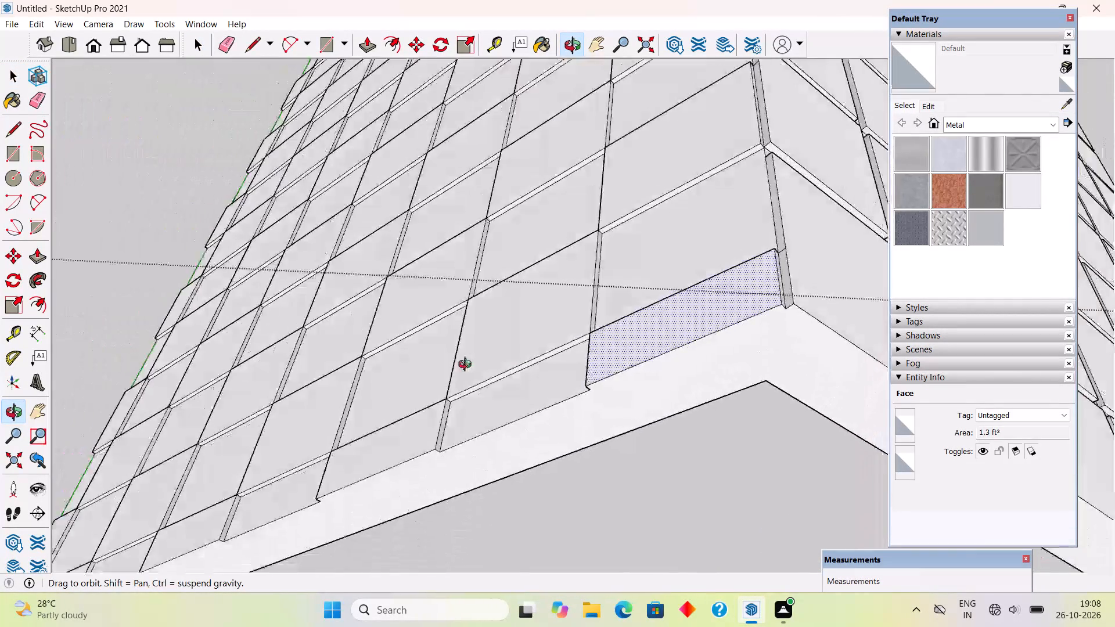
middle_click_drag(467, 366, 373, 264)
scroll(372, 265, "down", 8)
middle_click_drag(526, 361, 623, 336)
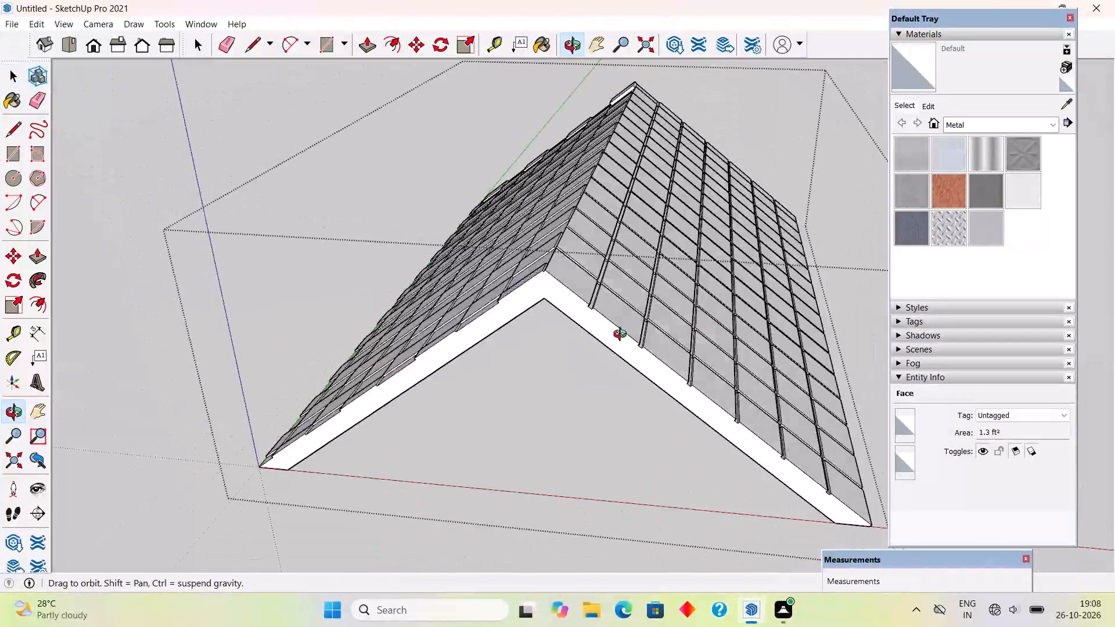
middle_click_drag(623, 336, 859, 388)
scroll(719, 316, "up", 10)
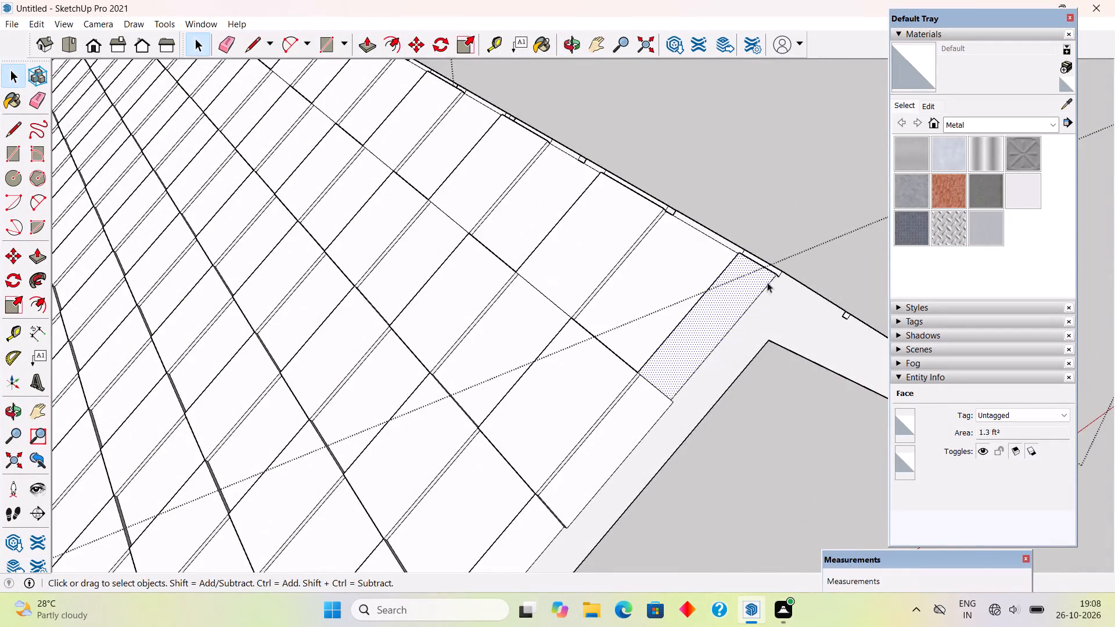
middle_click_drag(736, 295, 473, 297)
scroll(785, 333, "up", 4)
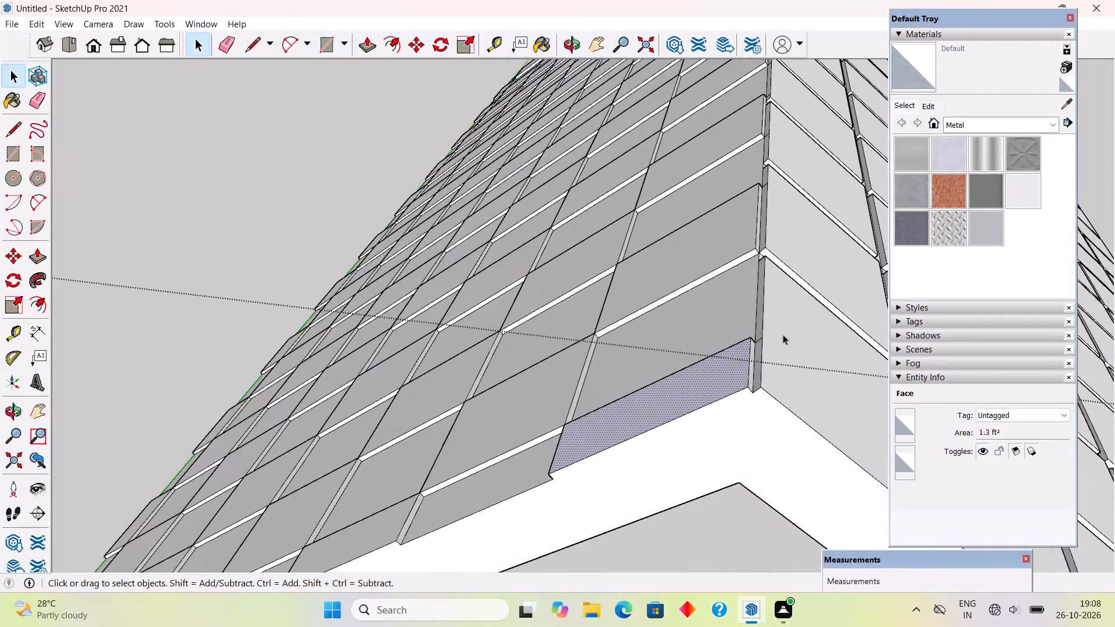
scroll(768, 411, "up", 5)
middle_click_drag(743, 344, 776, 237)
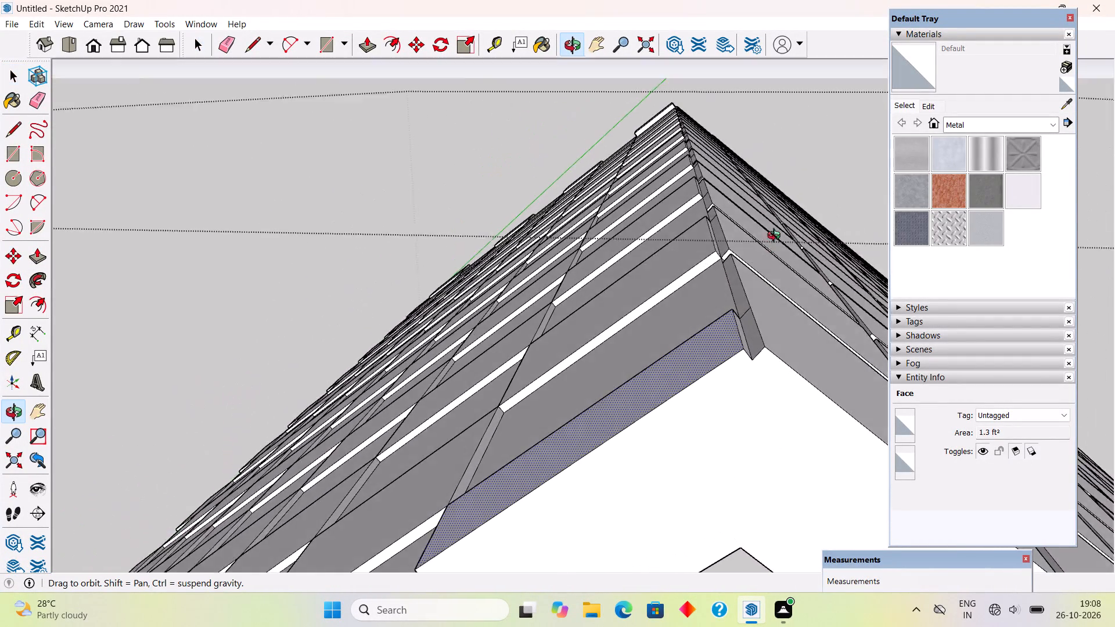
middle_click_drag(776, 237, 785, 308)
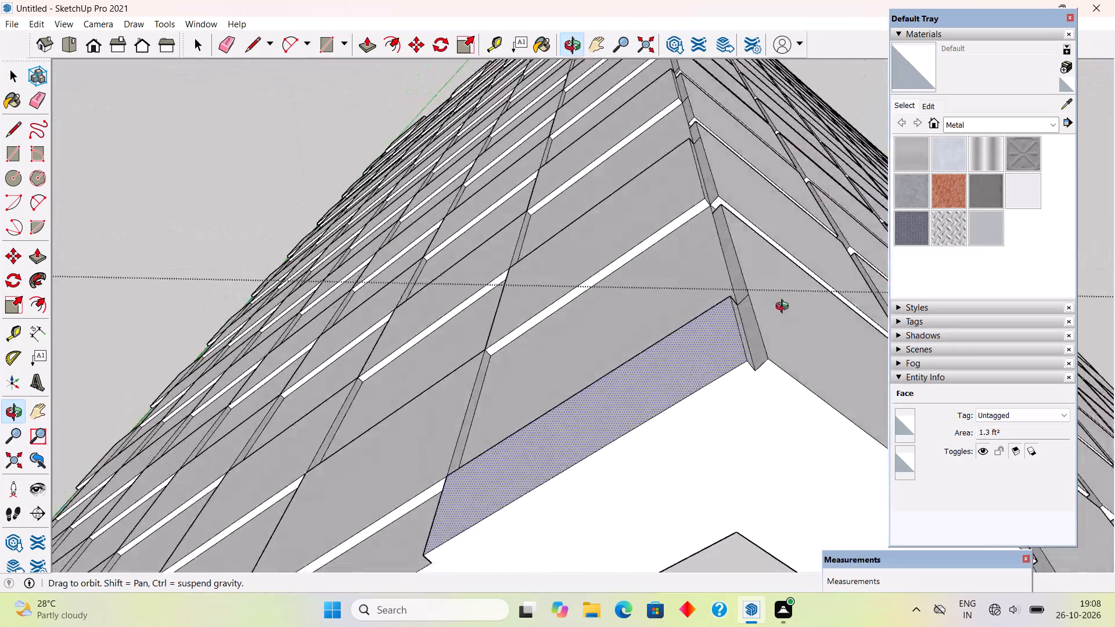
middle_click_drag(785, 308, 750, 338)
scroll(750, 358, "up", 3)
left_click(748, 360)
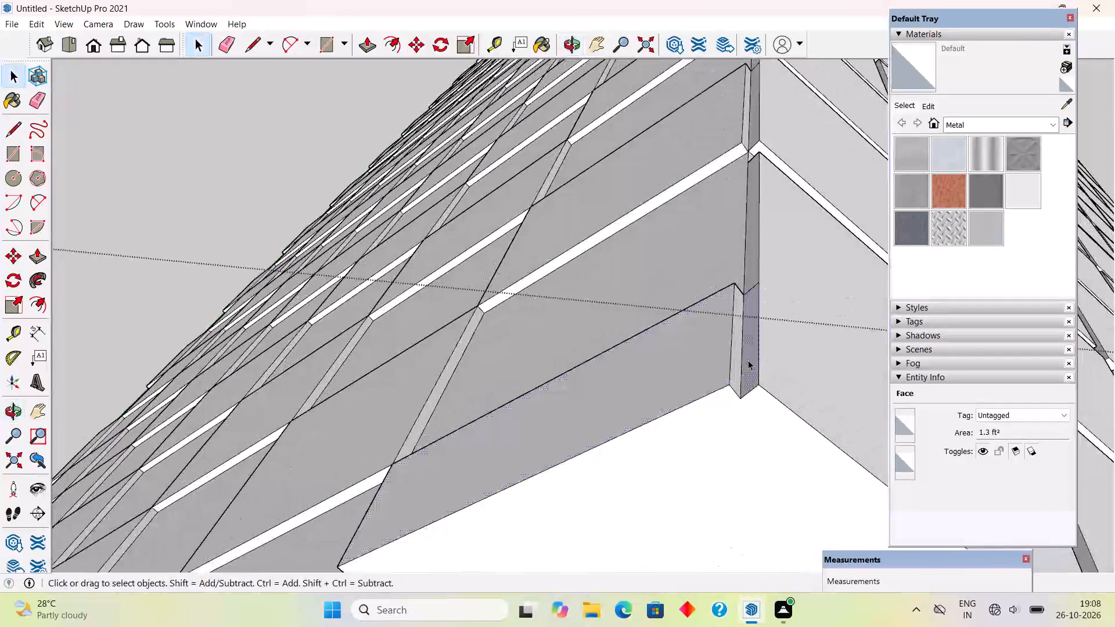
scroll(731, 379, "down", 6)
scroll(720, 428, "down", 4)
middle_click_drag(739, 376, 738, 268)
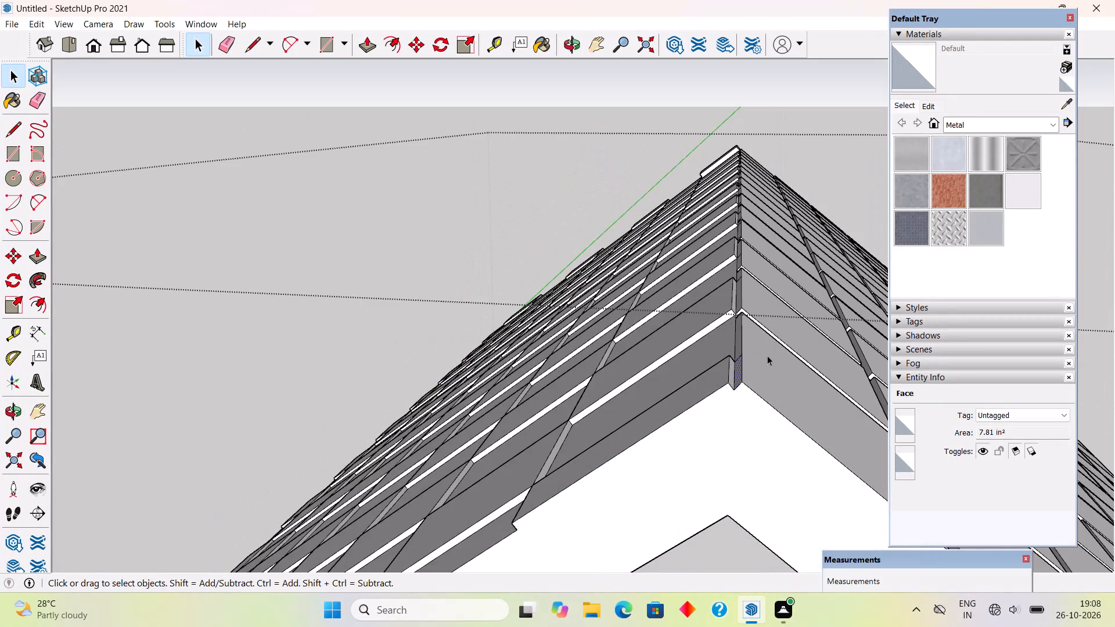
scroll(768, 355, "up", 7)
middle_click_drag(721, 395, 718, 390)
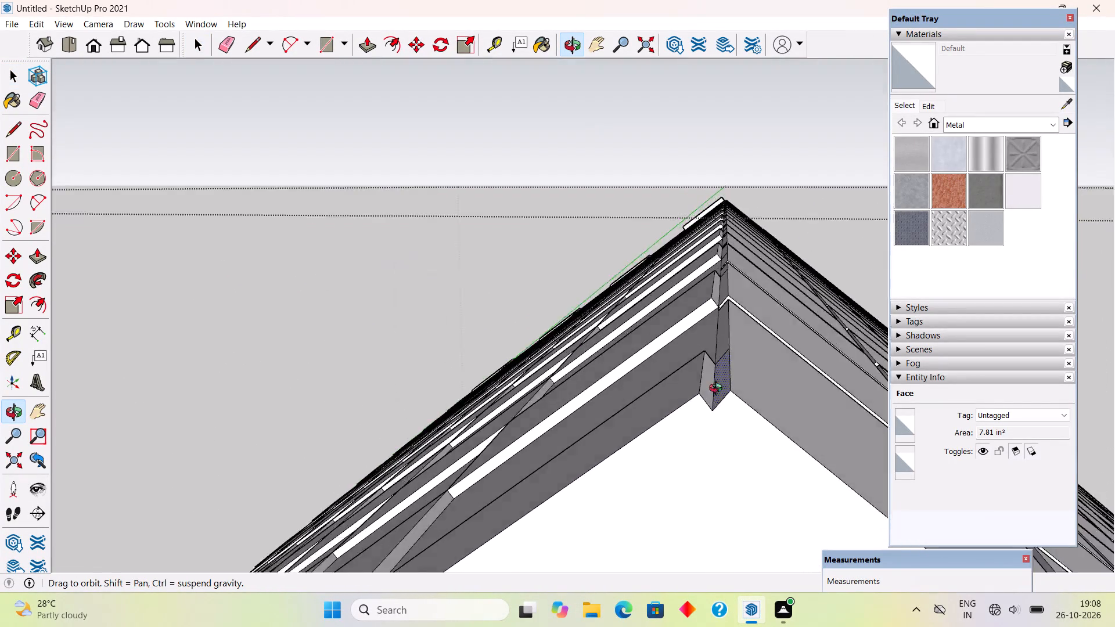
middle_click_drag(718, 390, 710, 440)
scroll(710, 440, "down", 9)
scroll(671, 351, "down", 10)
scroll(567, 464, "up", 1)
middle_click_drag(562, 464, 823, 383)
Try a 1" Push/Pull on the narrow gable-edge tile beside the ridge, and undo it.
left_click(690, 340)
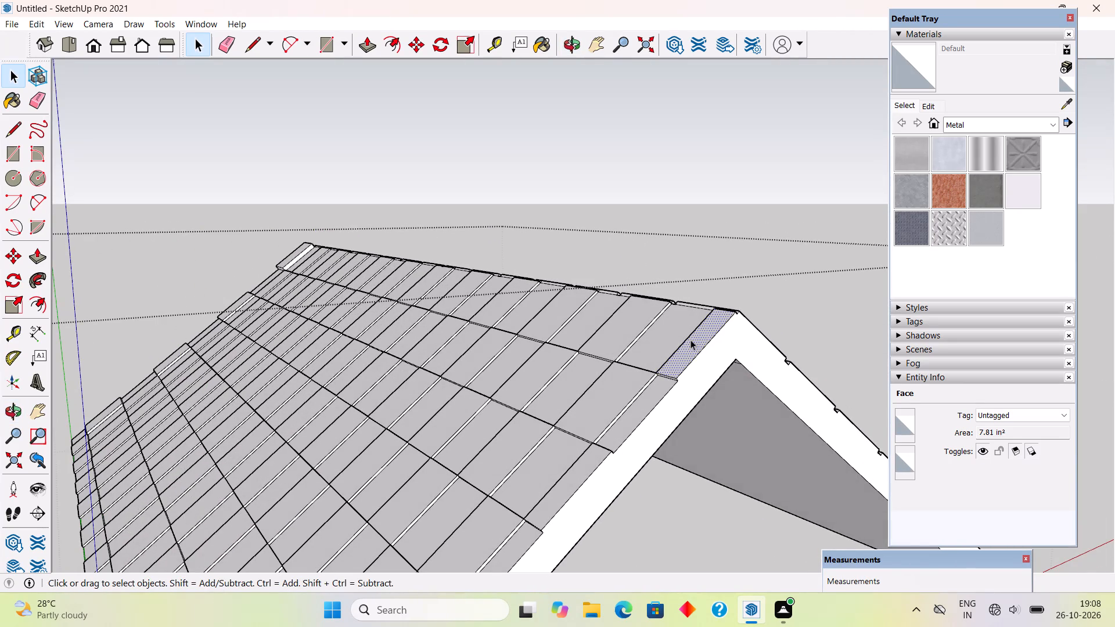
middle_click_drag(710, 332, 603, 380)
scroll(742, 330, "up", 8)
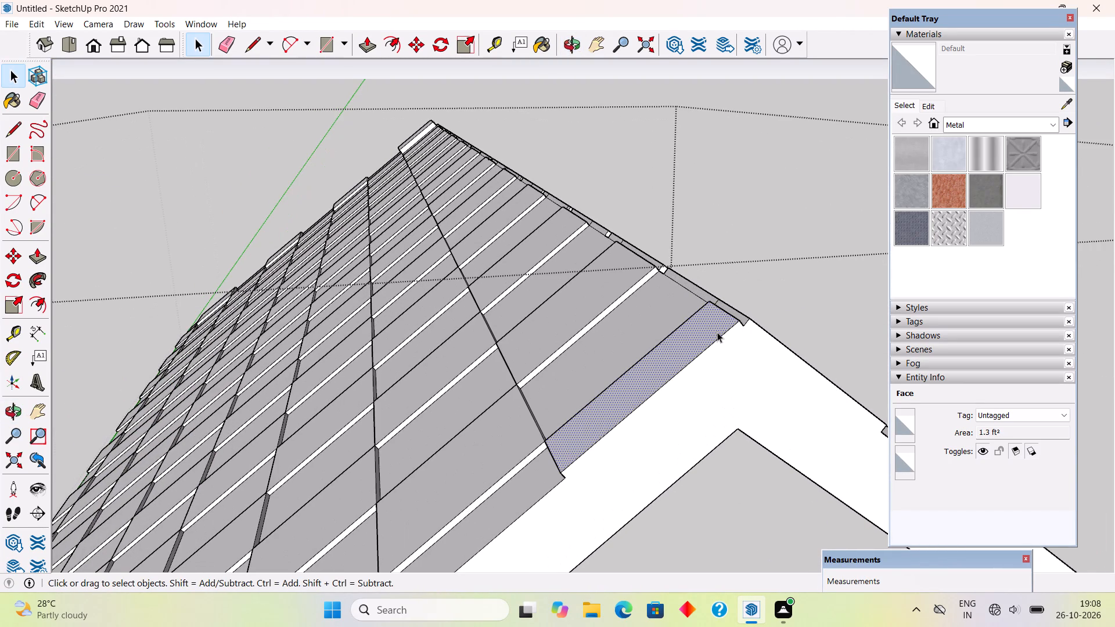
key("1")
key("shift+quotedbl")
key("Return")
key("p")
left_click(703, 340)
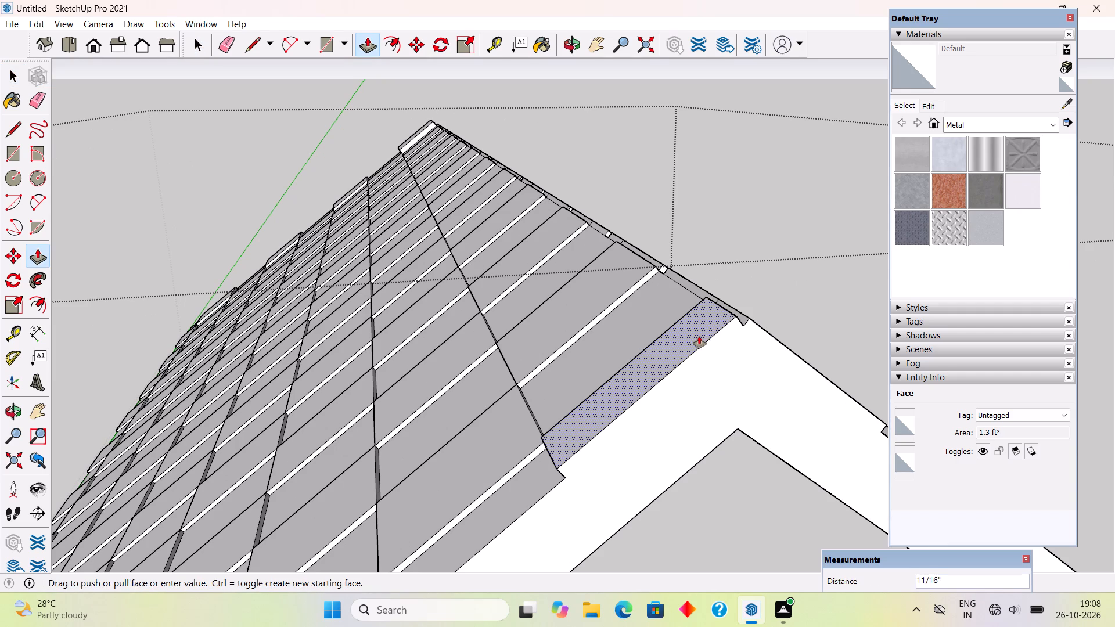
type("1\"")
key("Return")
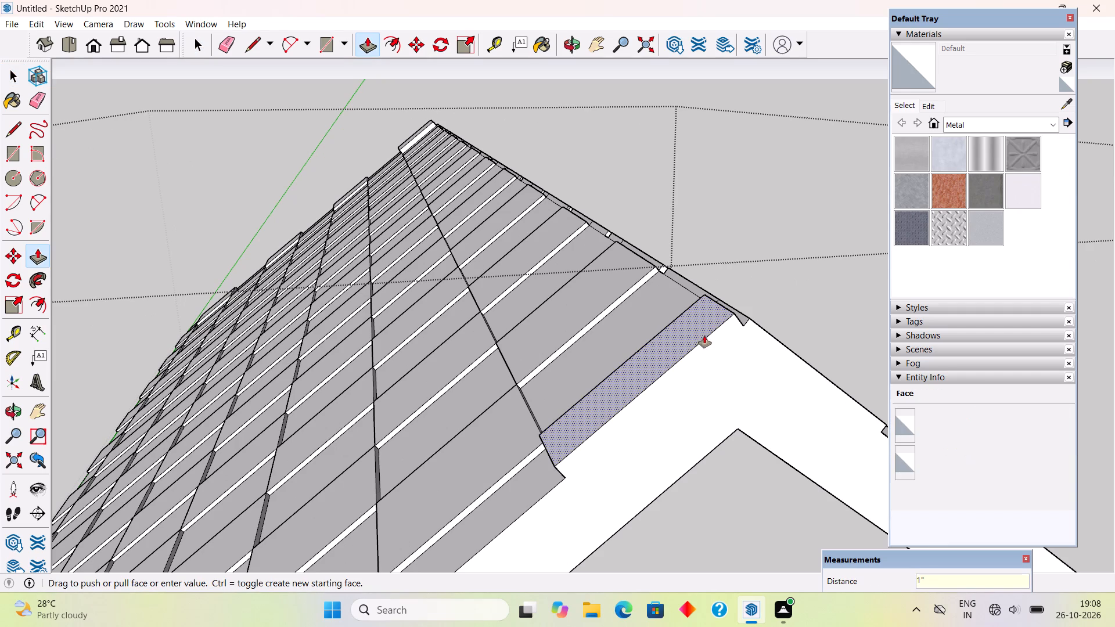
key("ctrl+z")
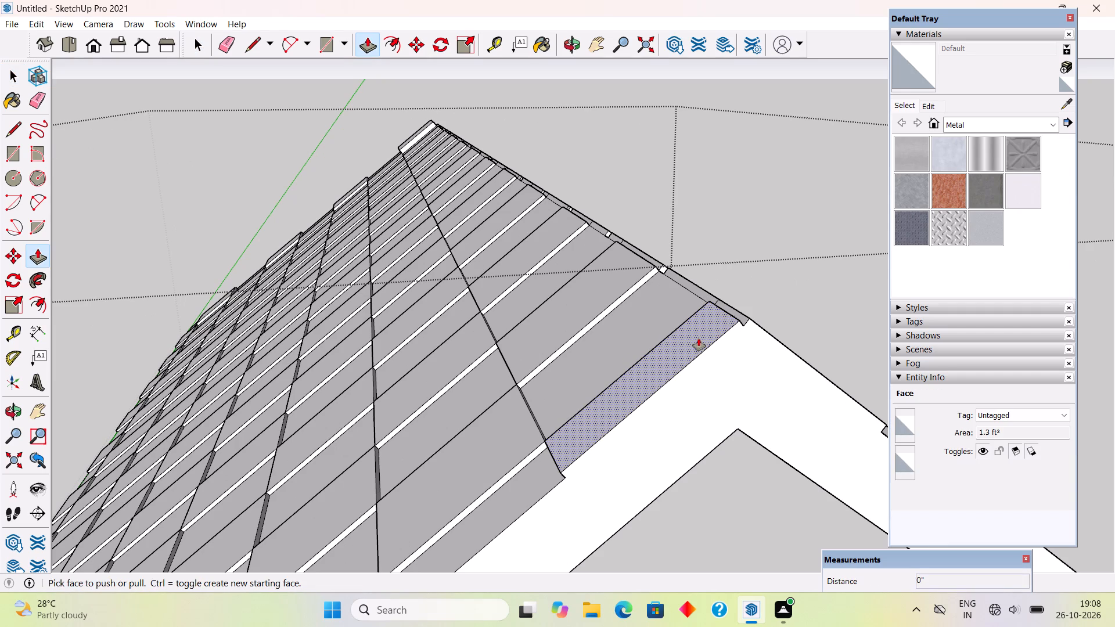
Raise every second narrow tile along the near gable edge by 0.5" with Push/Pull, from the ridge down to the seventh row.
left_click(698, 339)
type(".5\"")
key("Return")
scroll(692, 332, "down", 6)
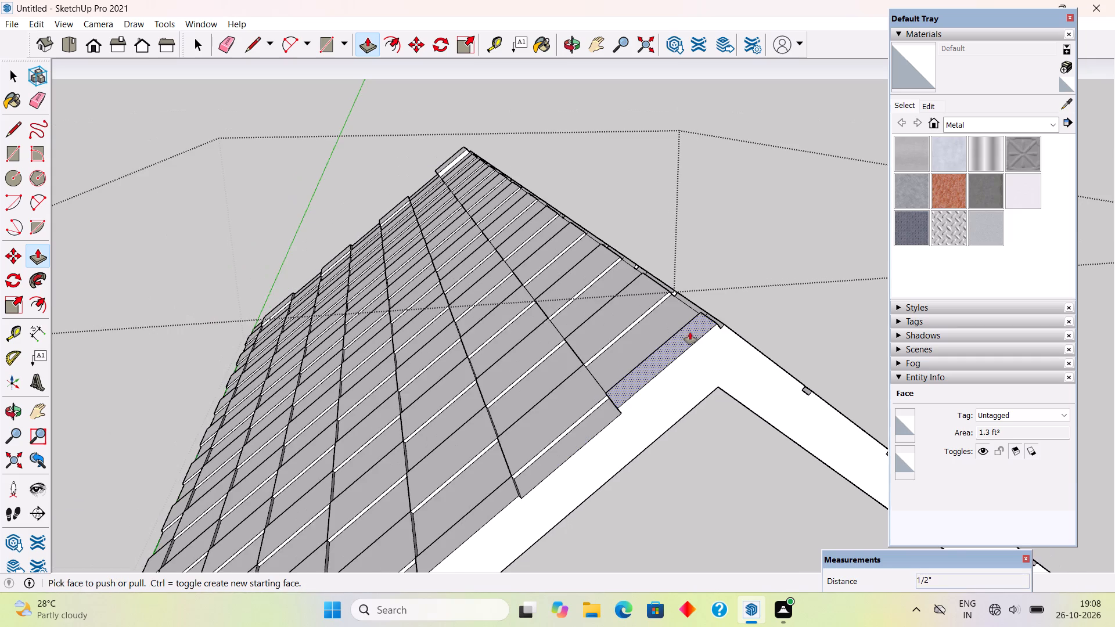
scroll(689, 332, "down", 4)
double_click(528, 466)
middle_click_drag(586, 410, 617, 373)
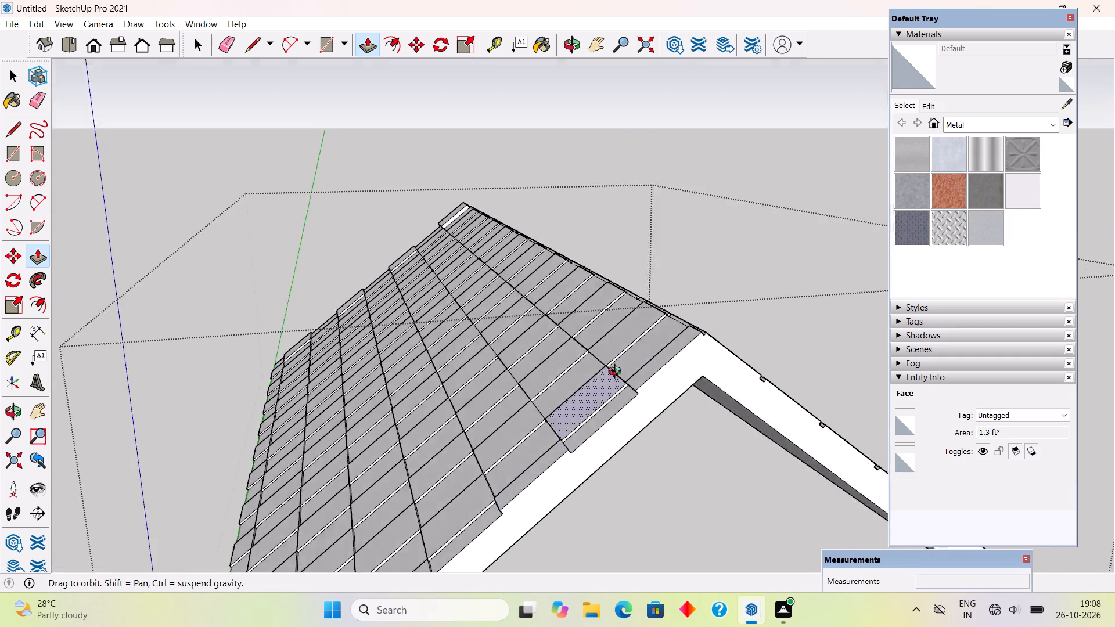
middle_click_drag(617, 373, 679, 330)
scroll(541, 323, "down", 5)
scroll(499, 466, "up", 5)
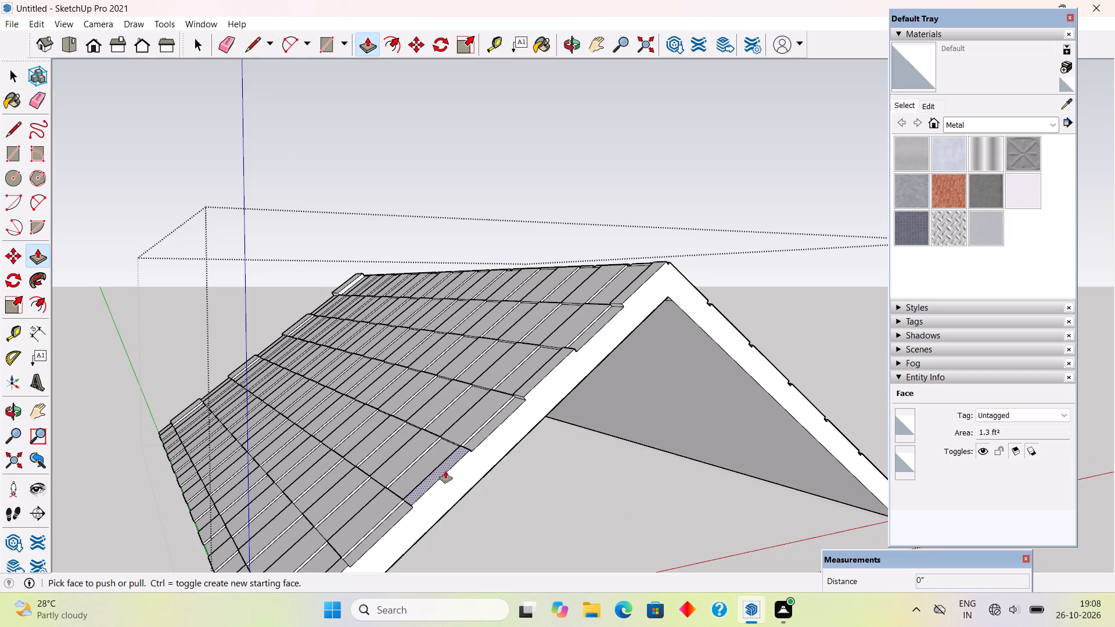
double_click(444, 474)
scroll(473, 385, "down", 6)
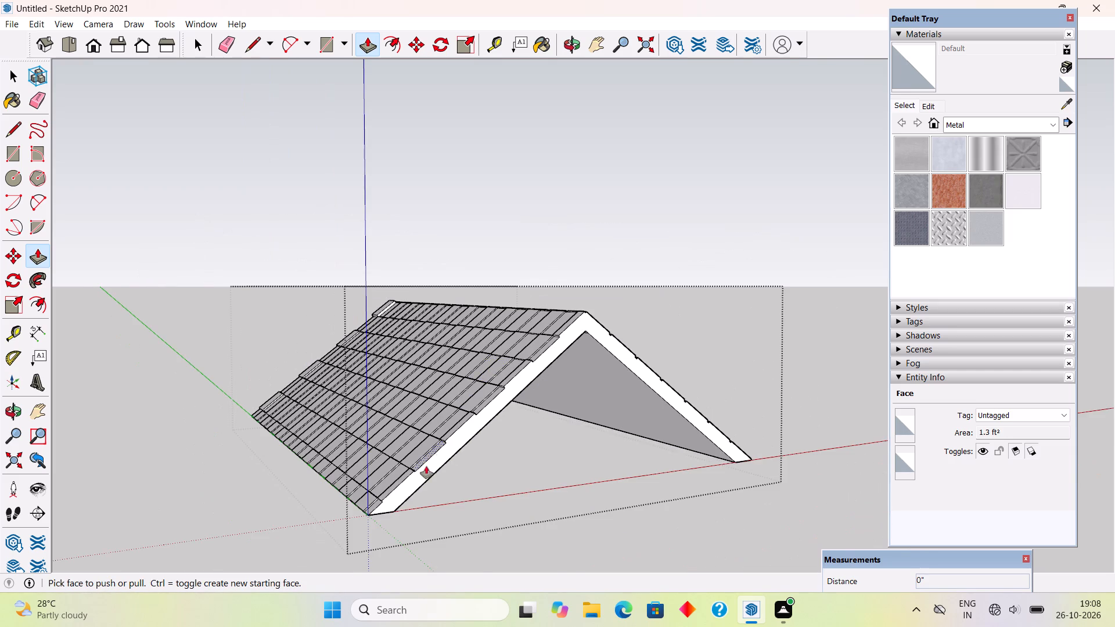
scroll(426, 466, "up", 5)
double_click(388, 489)
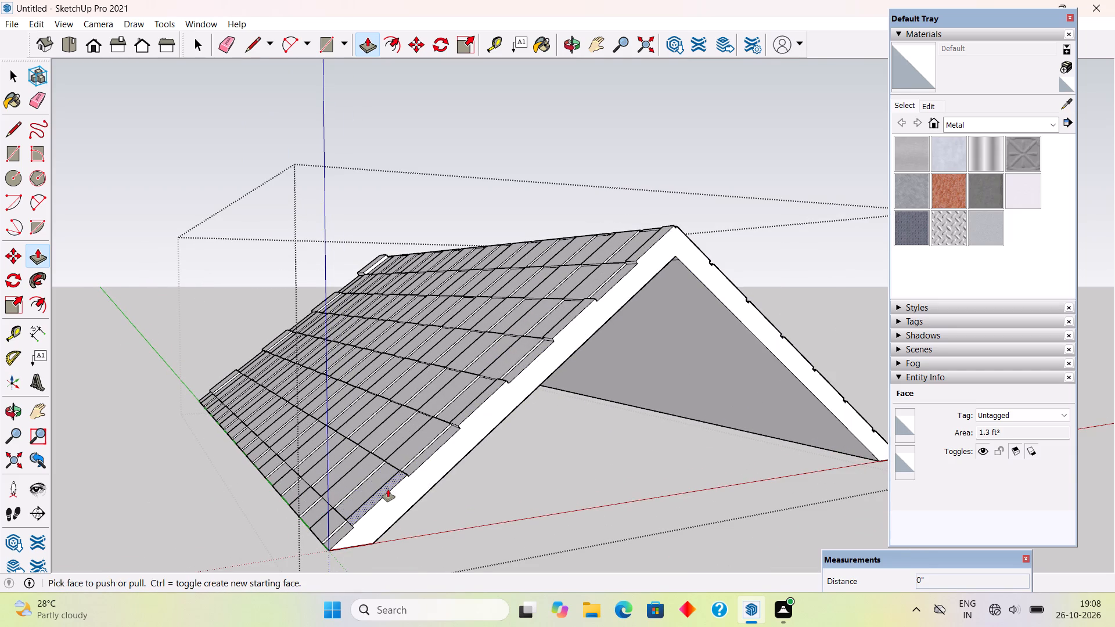
Raise alternate tiles in the columns beside the near gable edge by 0.5" with Push/Pull, staggered against the raised edge tiles up to the ridge.
middle_click_drag(635, 439, 889, 496)
scroll(657, 340, "down", 5)
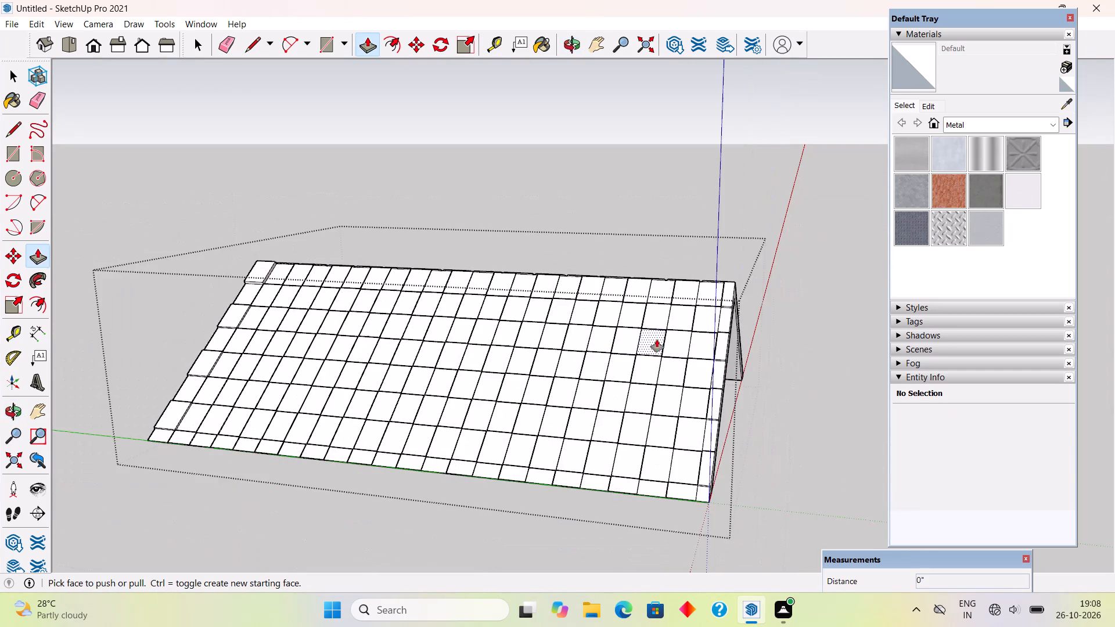
middle_click_drag(606, 428, 293, 383)
scroll(509, 326, "up", 6)
scroll(533, 386, "up", 4)
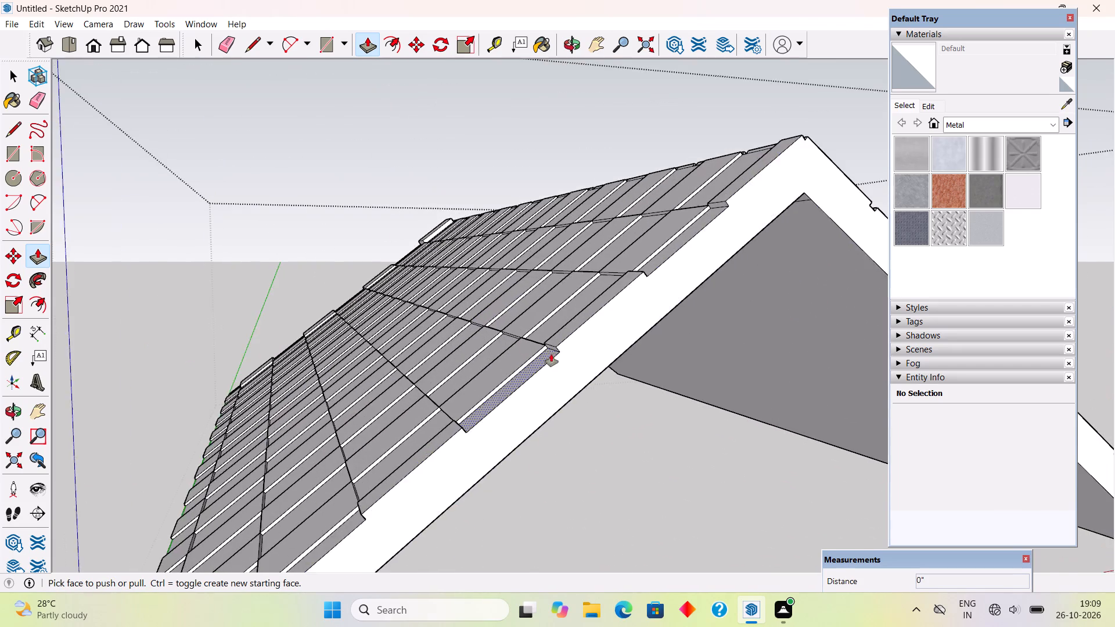
middle_click_drag(551, 358, 479, 406)
double_click(537, 341)
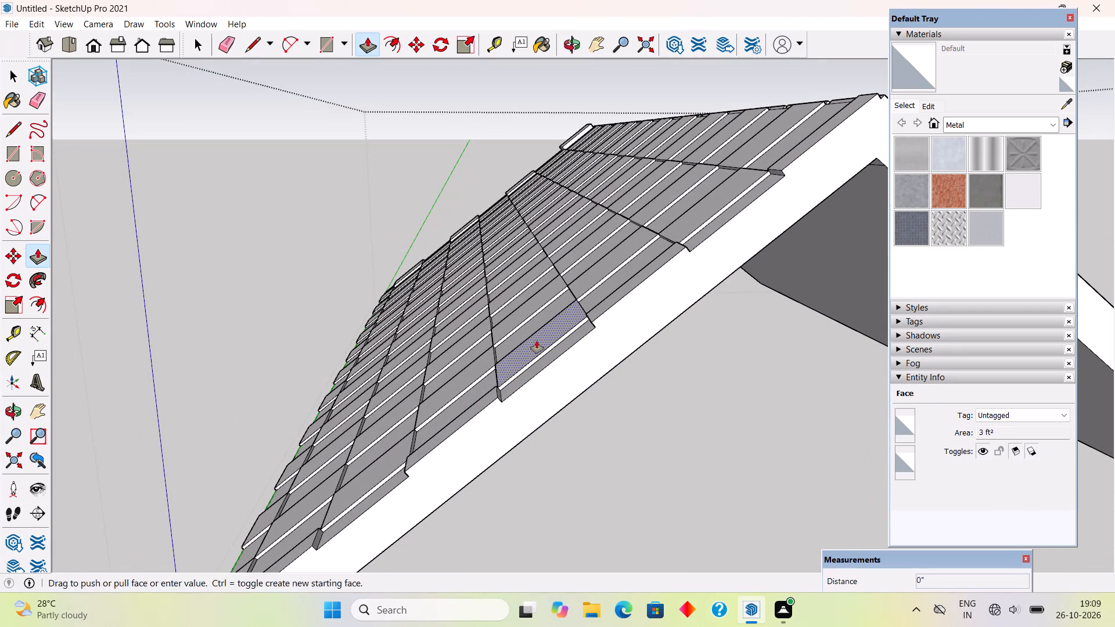
double_click(610, 272)
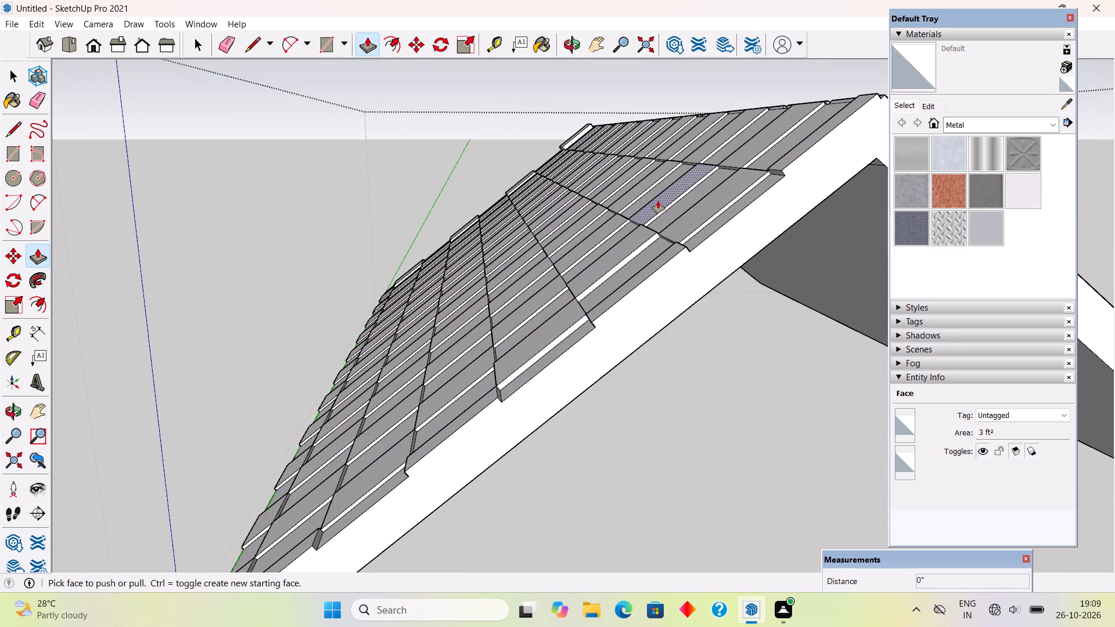
double_click(658, 201)
double_click(771, 134)
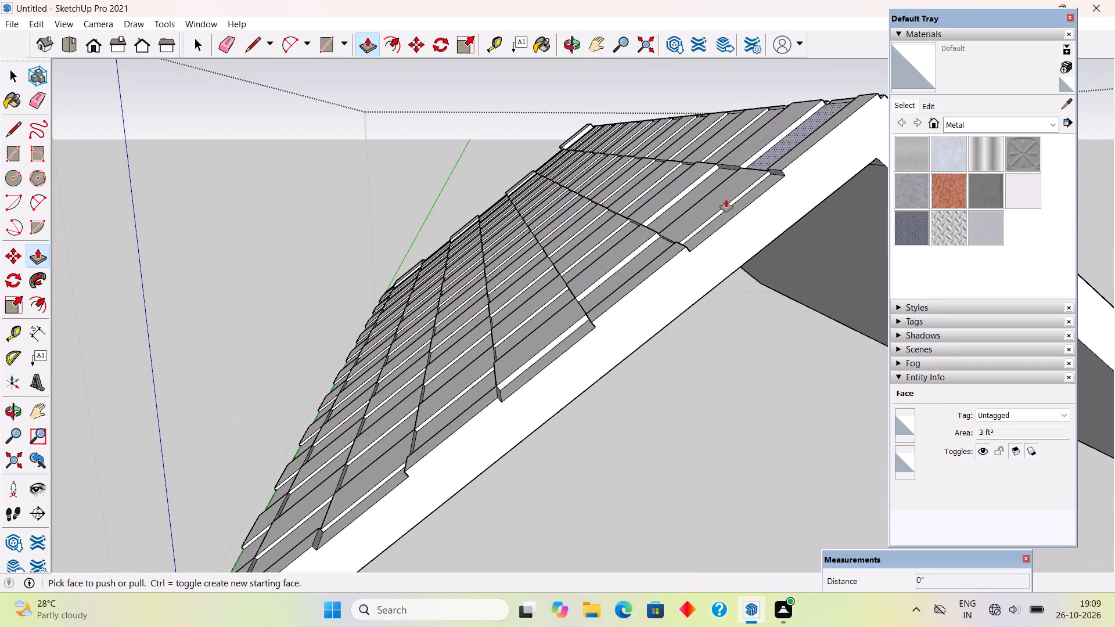
double_click(726, 200)
double_click(458, 377)
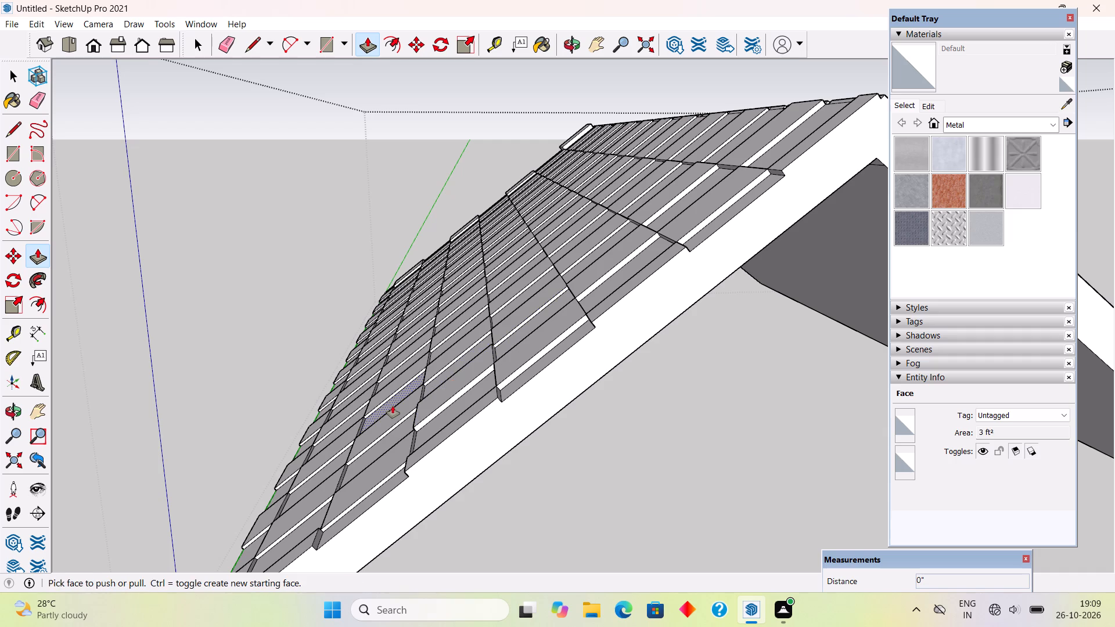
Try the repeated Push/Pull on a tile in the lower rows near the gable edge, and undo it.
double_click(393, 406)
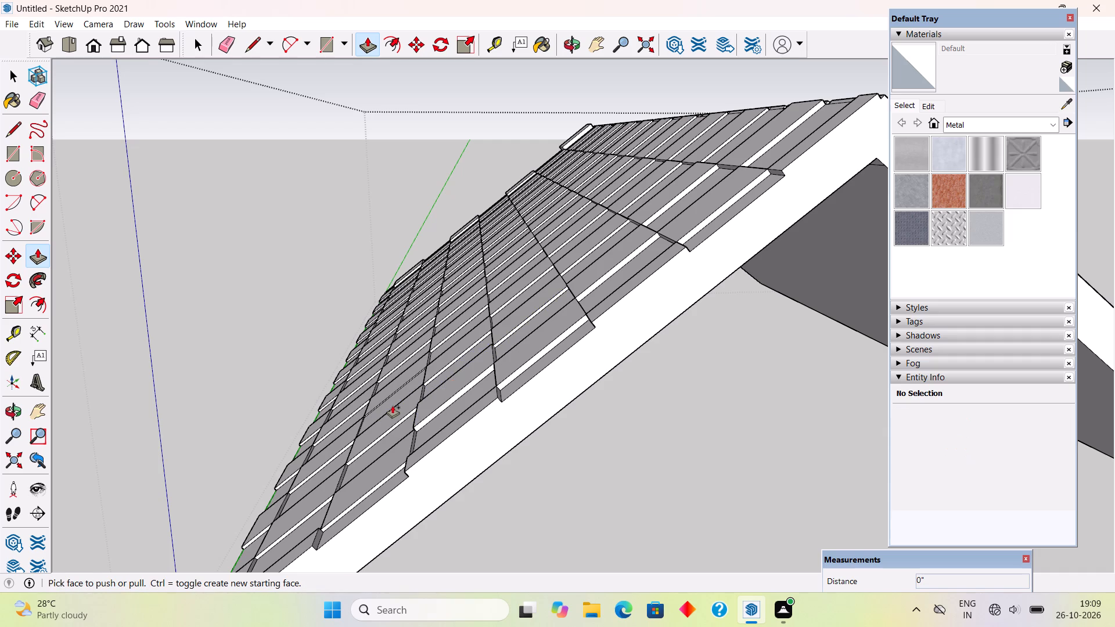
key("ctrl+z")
Raise alternate tiles in the lower rows near the gable edge by 0.5" with Push/Pull, down to the short eave tiles.
left_click(393, 416)
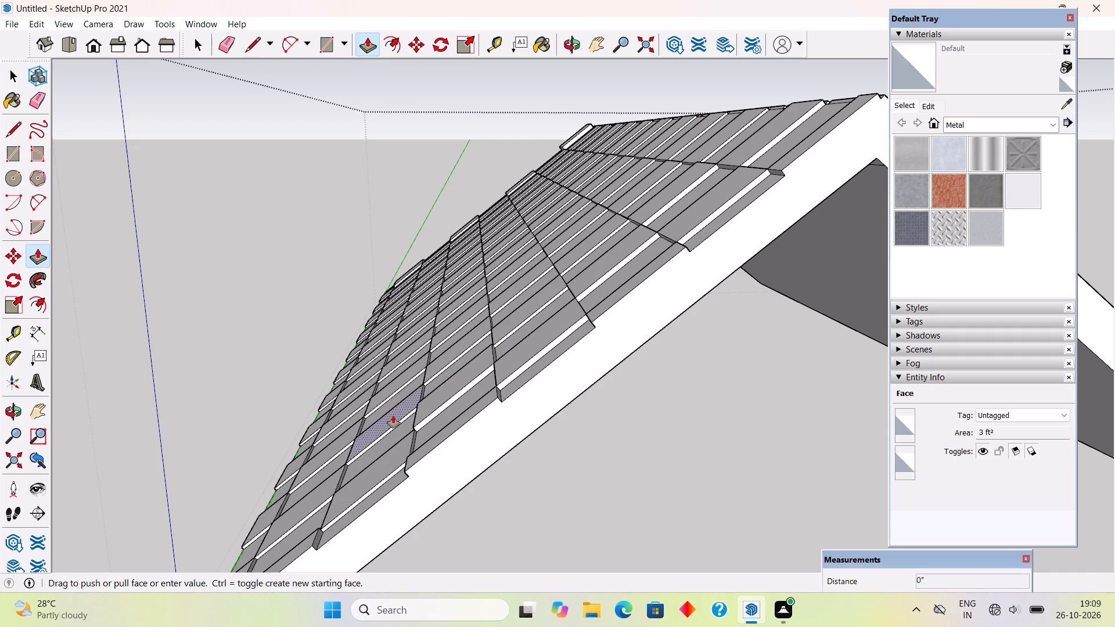
left_click(393, 416)
double_click(388, 470)
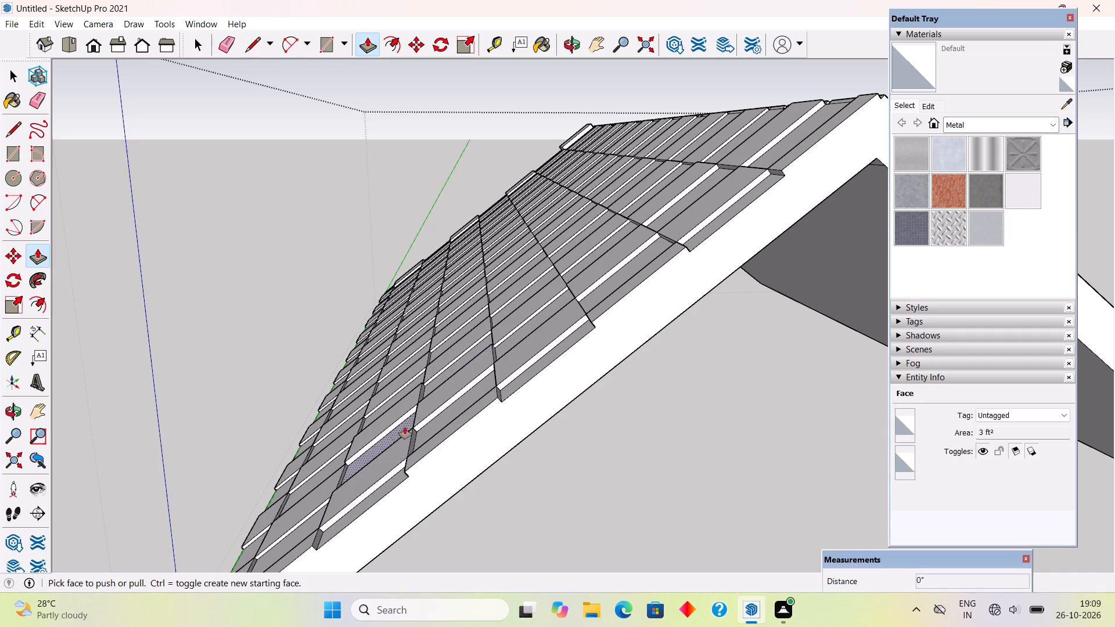
scroll(436, 405, "down", 6)
scroll(330, 503, "up", 11)
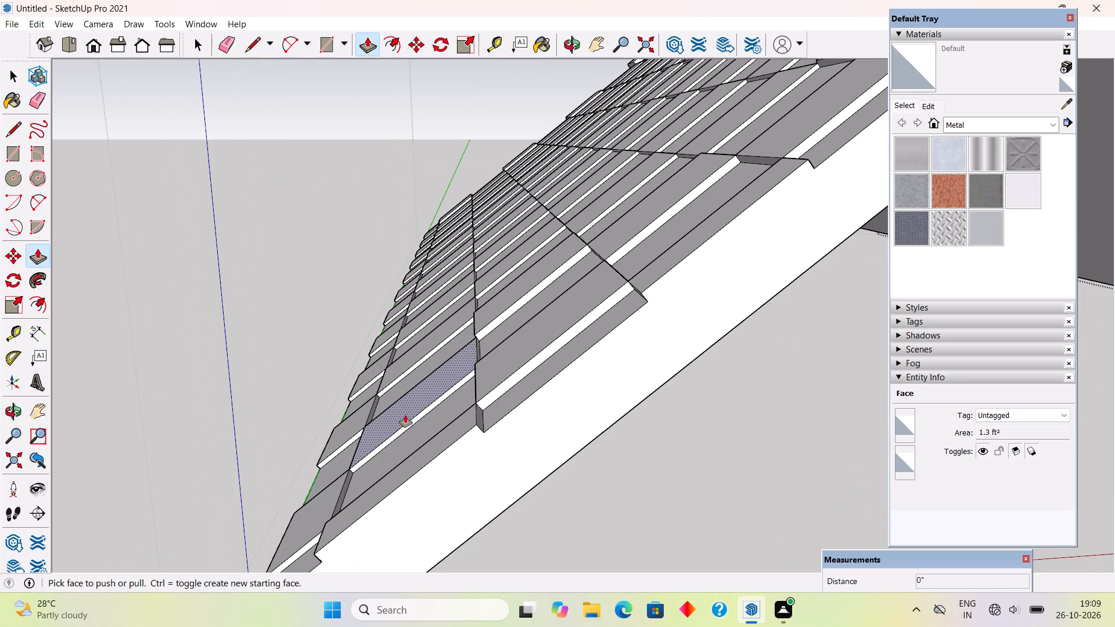
double_click(405, 415)
double_click(306, 516)
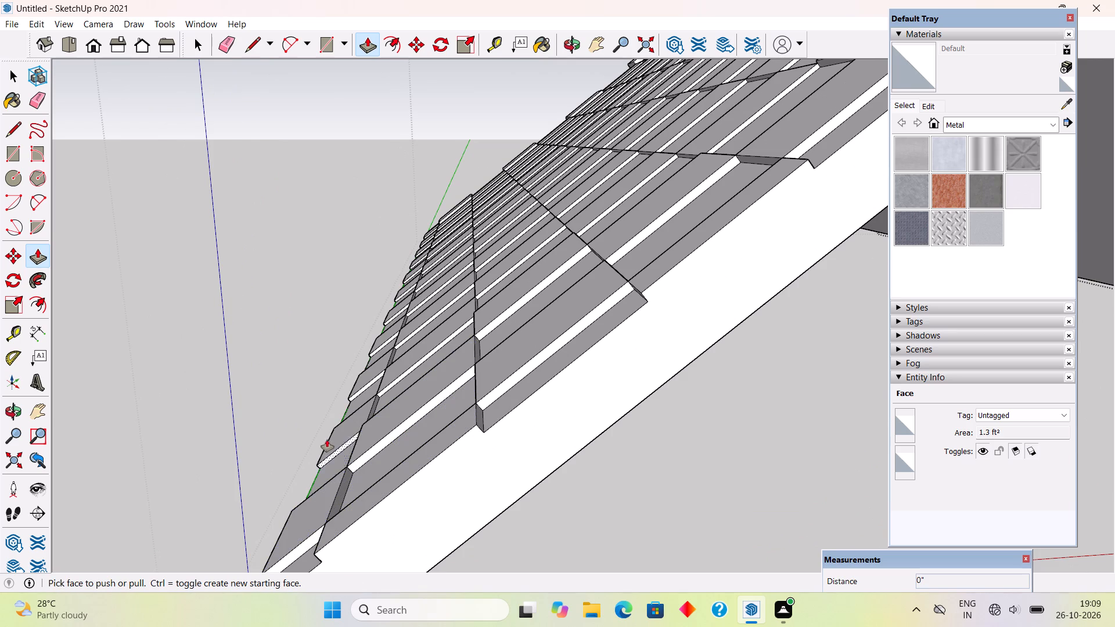
double_click(349, 427)
double_click(364, 369)
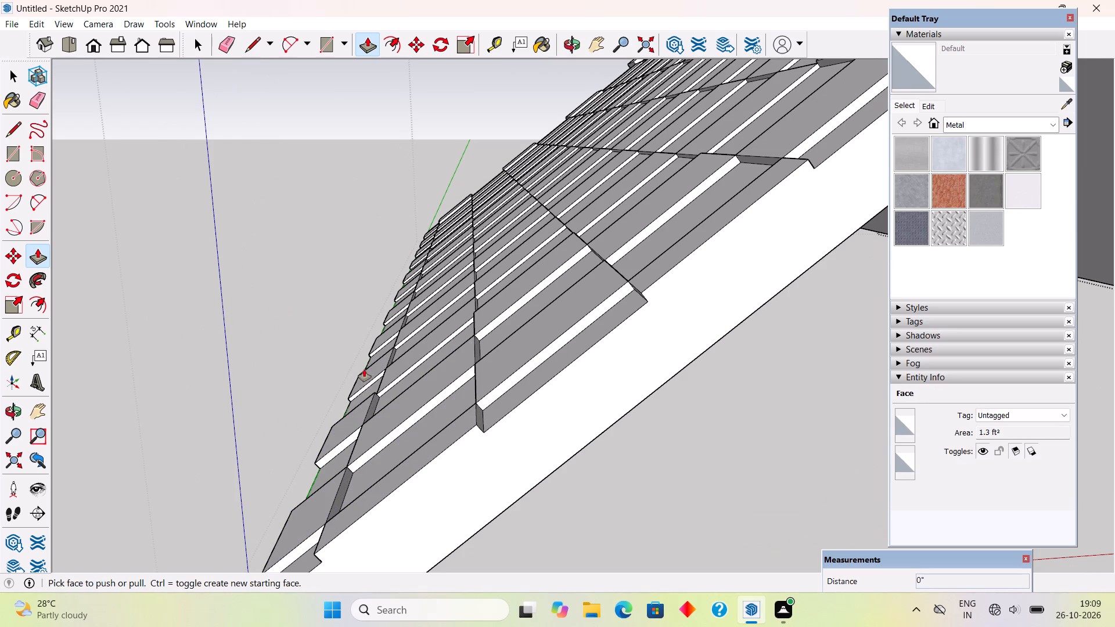
double_click(407, 365)
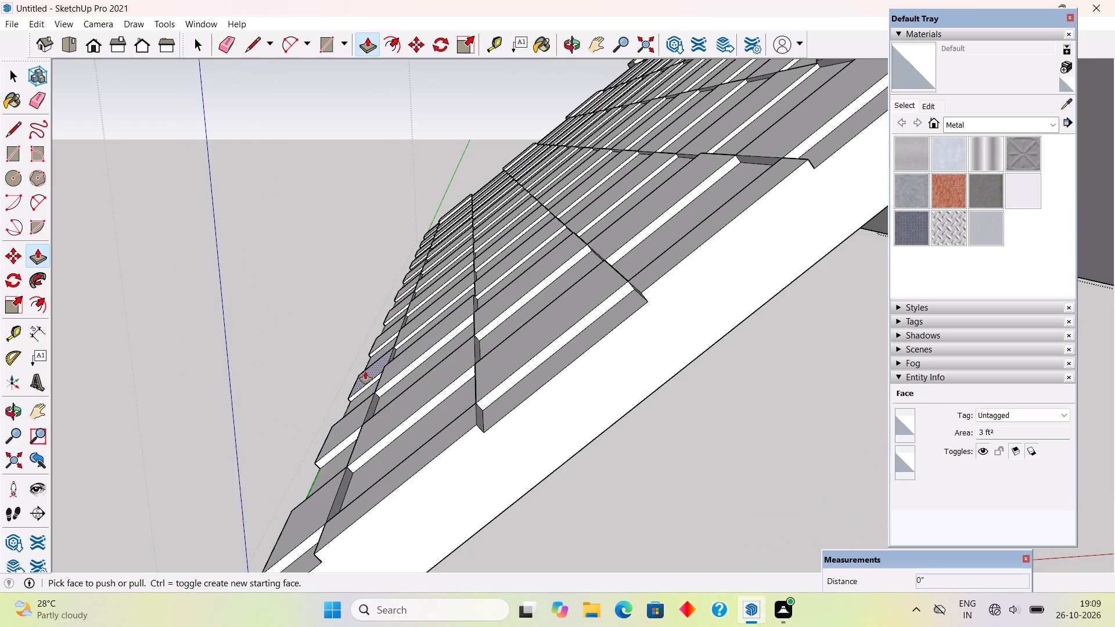
double_click(365, 372)
Raise the next diagonal of alternate tiles by 0.5" with Push/Pull, from the lower rows up towards the ridge.
middle_click_drag(580, 383, 686, 334)
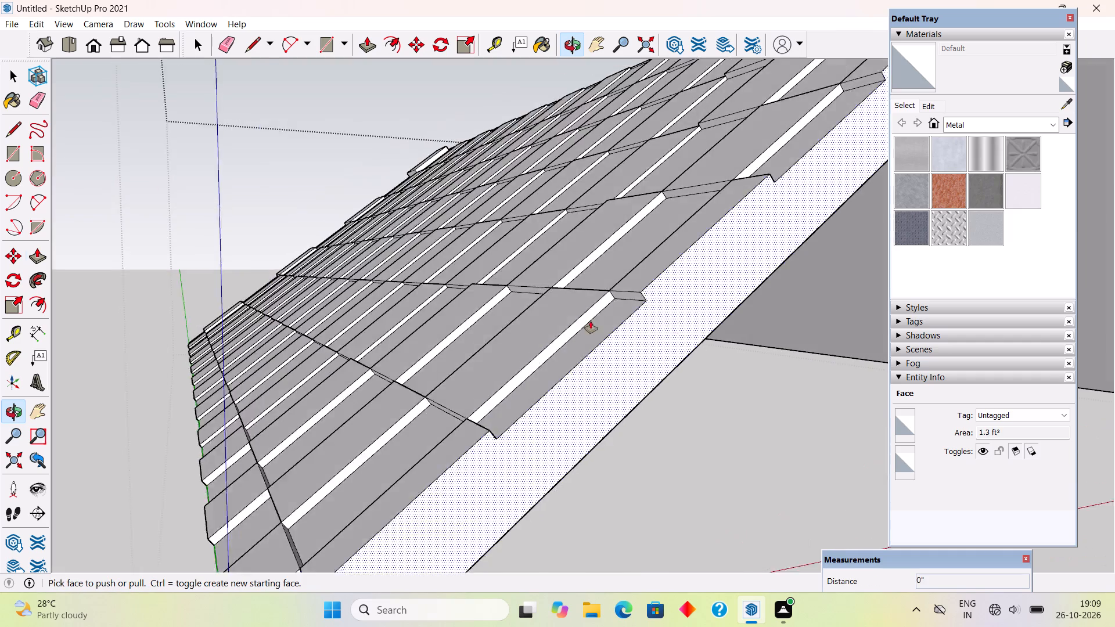
scroll(585, 321, "down", 4)
middle_click_drag(443, 386, 495, 410)
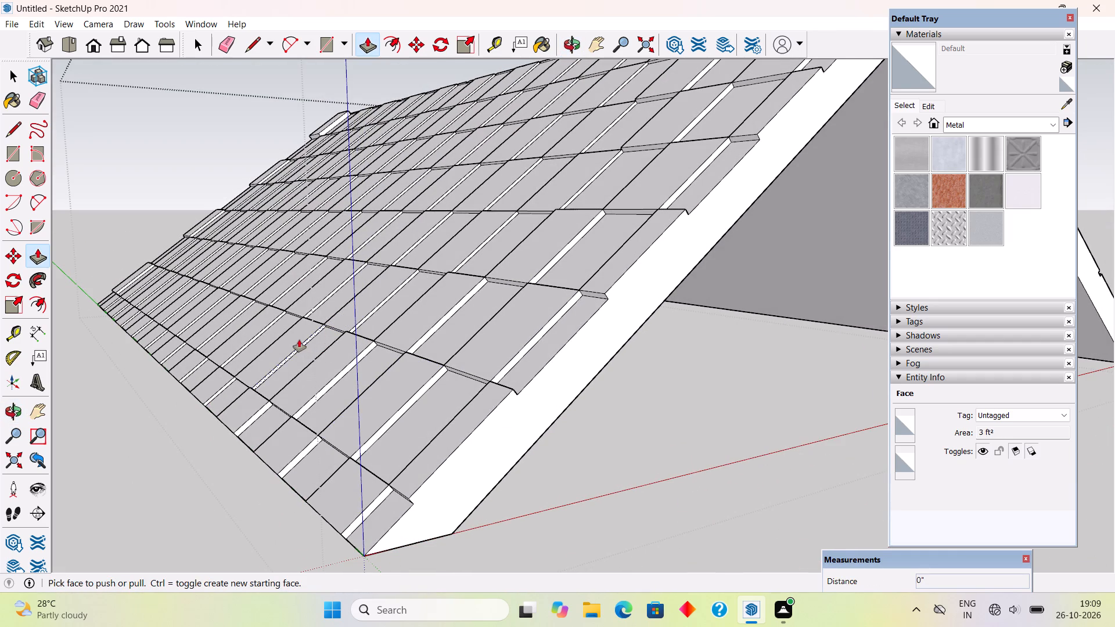
double_click(299, 340)
double_click(358, 305)
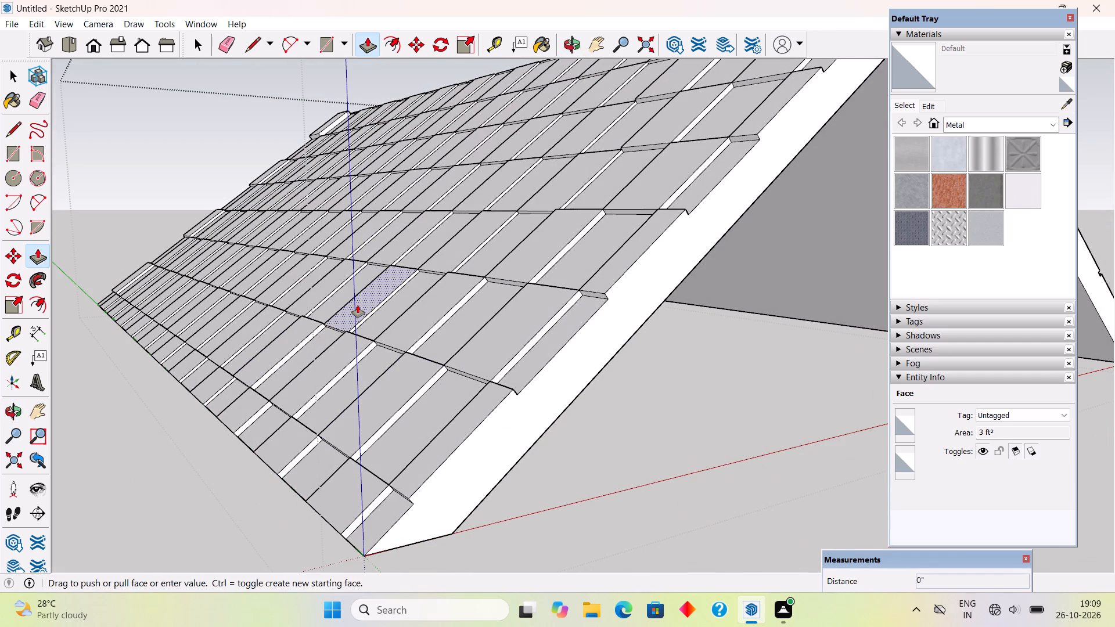
double_click(402, 239)
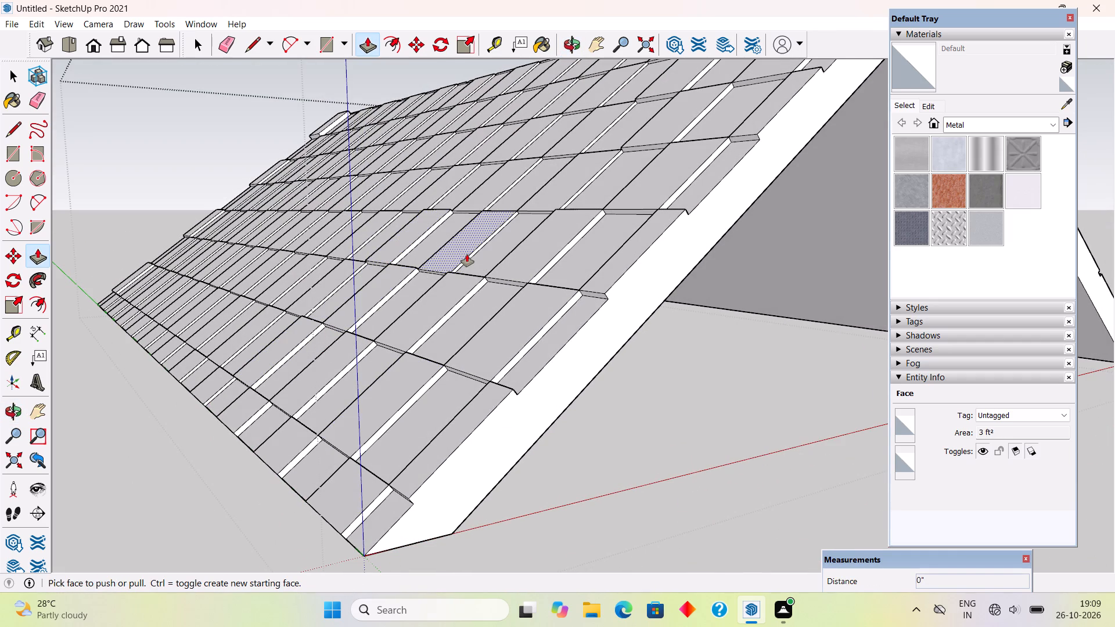
double_click(467, 254)
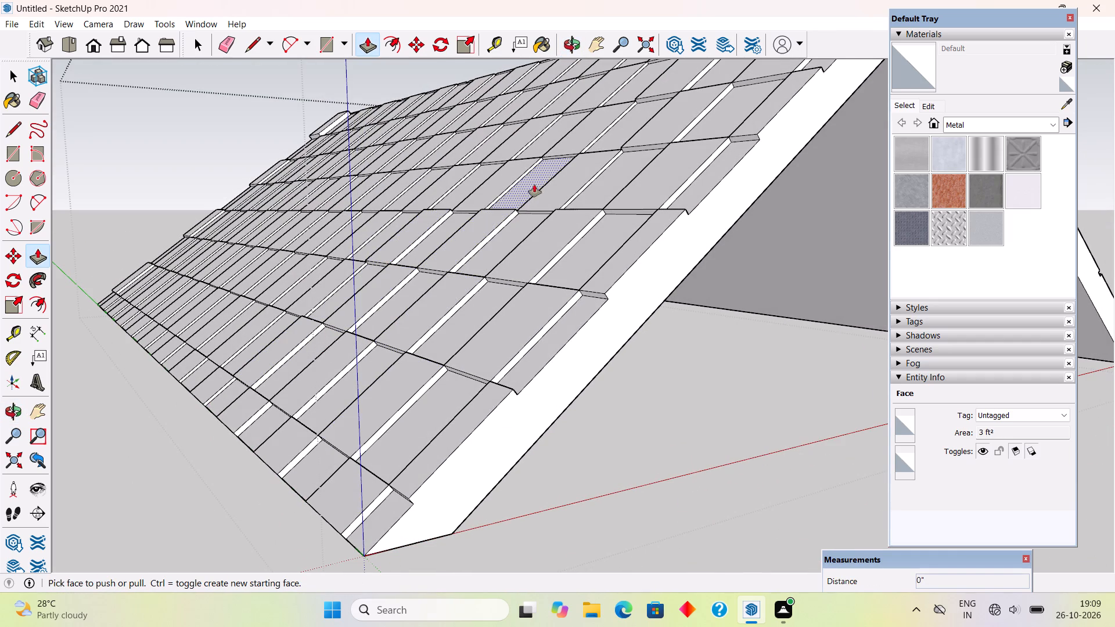
double_click(568, 186)
double_click(584, 131)
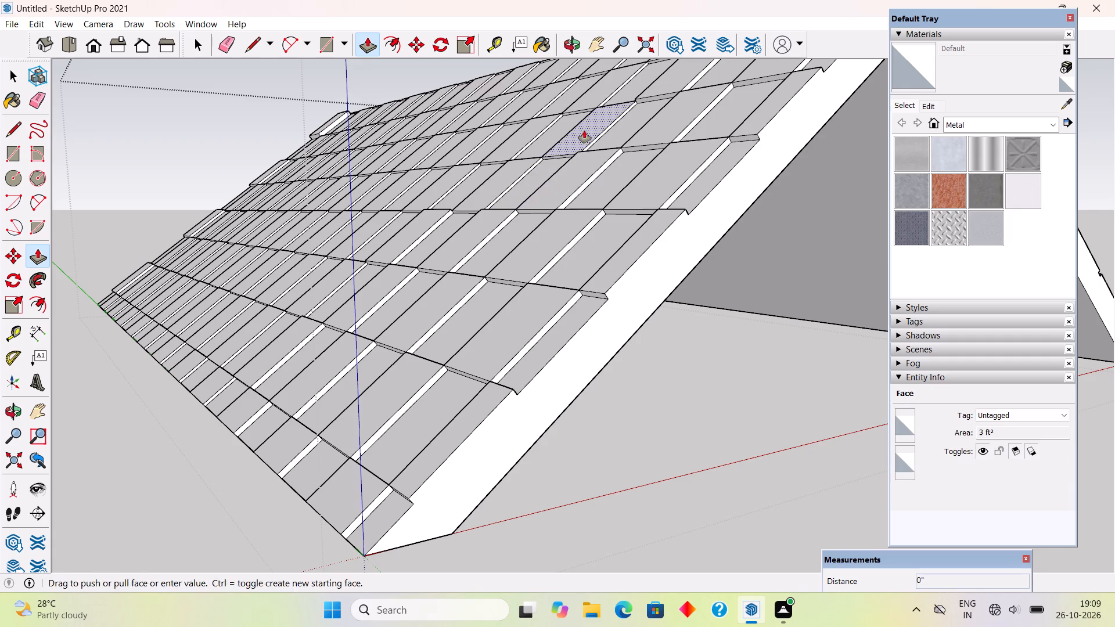
Raise further alternate tiles in the upper rows by 0.5" with Push/Pull, working up to the ridge row.
double_click(498, 179)
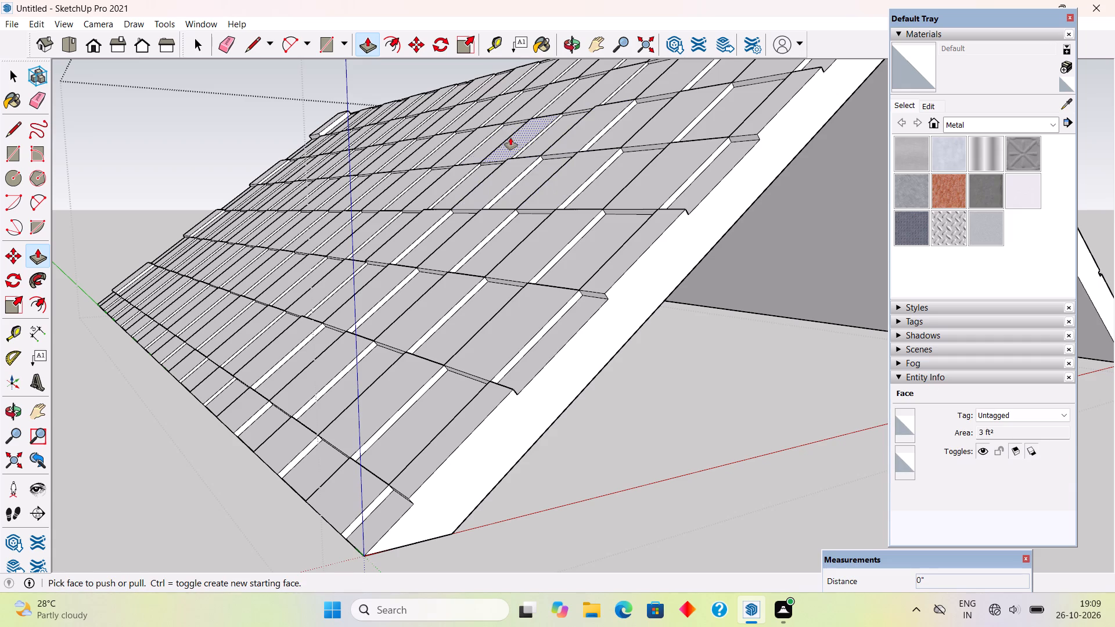
double_click(511, 139)
scroll(426, 287, "down", 4)
scroll(580, 125, "up", 2)
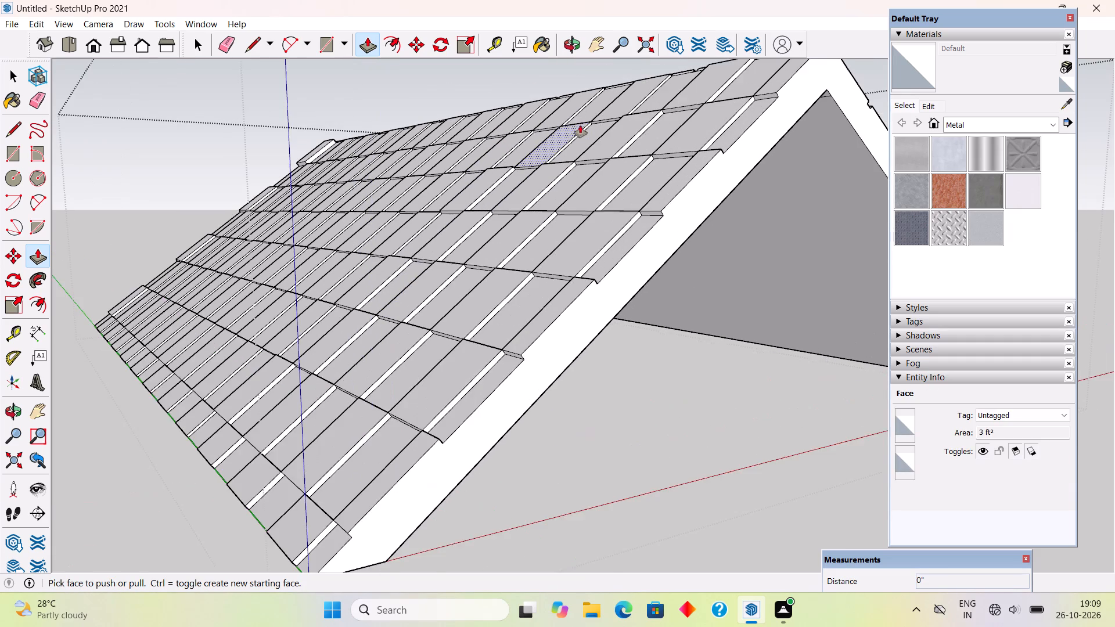
scroll(580, 125, "up", 1)
double_click(560, 143)
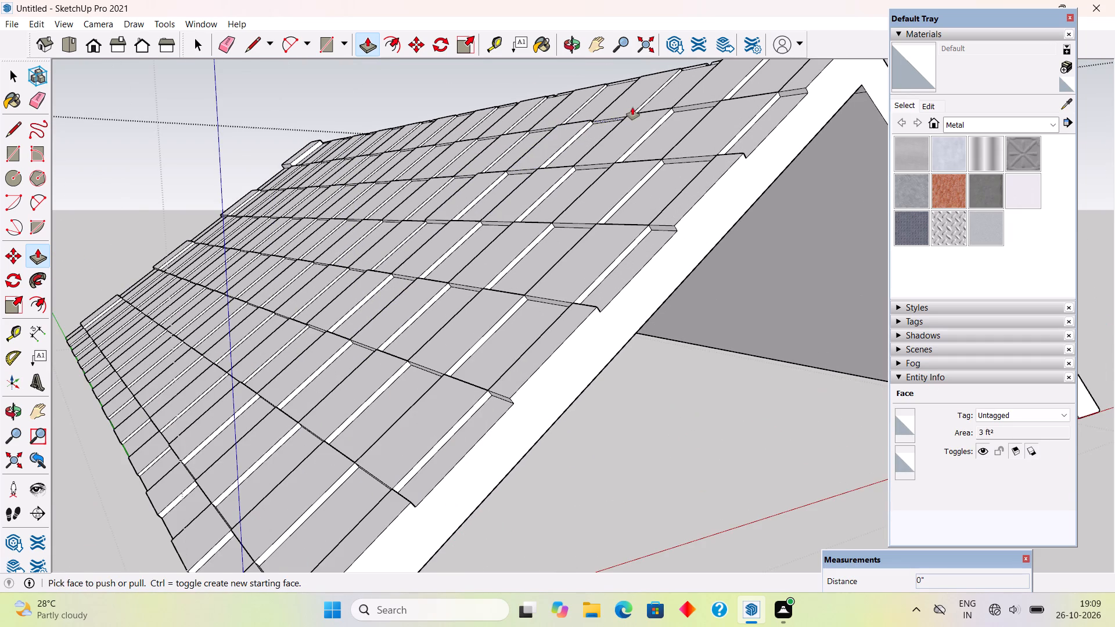
double_click(632, 107)
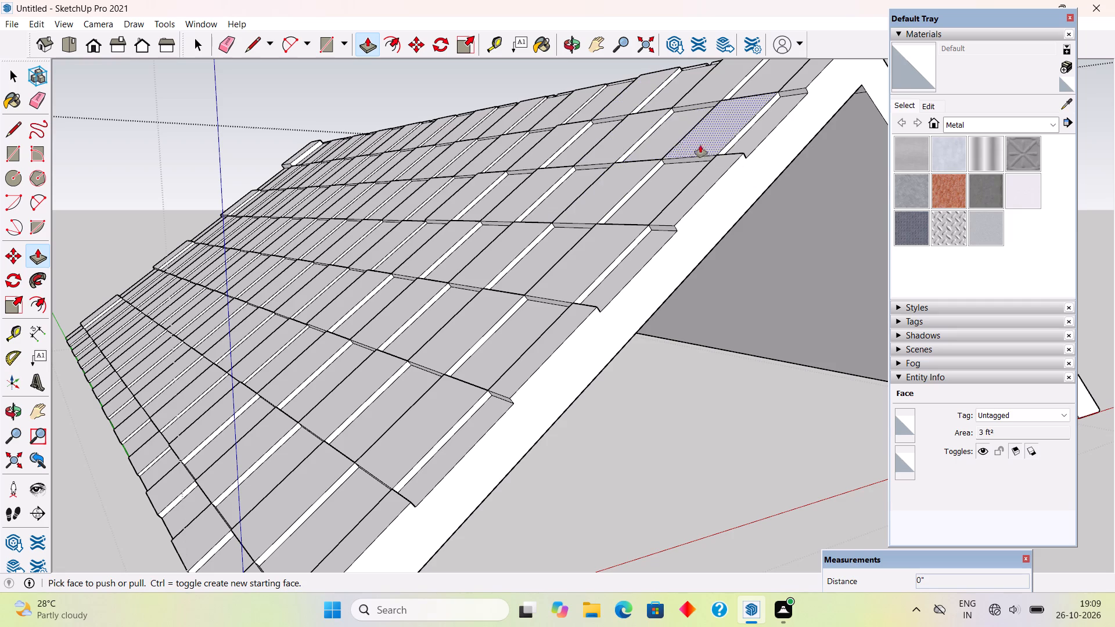
Raise the next diagonal of alternate tiles by 0.5" with Push/Pull, from the ridge row down to the short eave tiles.
scroll(714, 241, "down", 3)
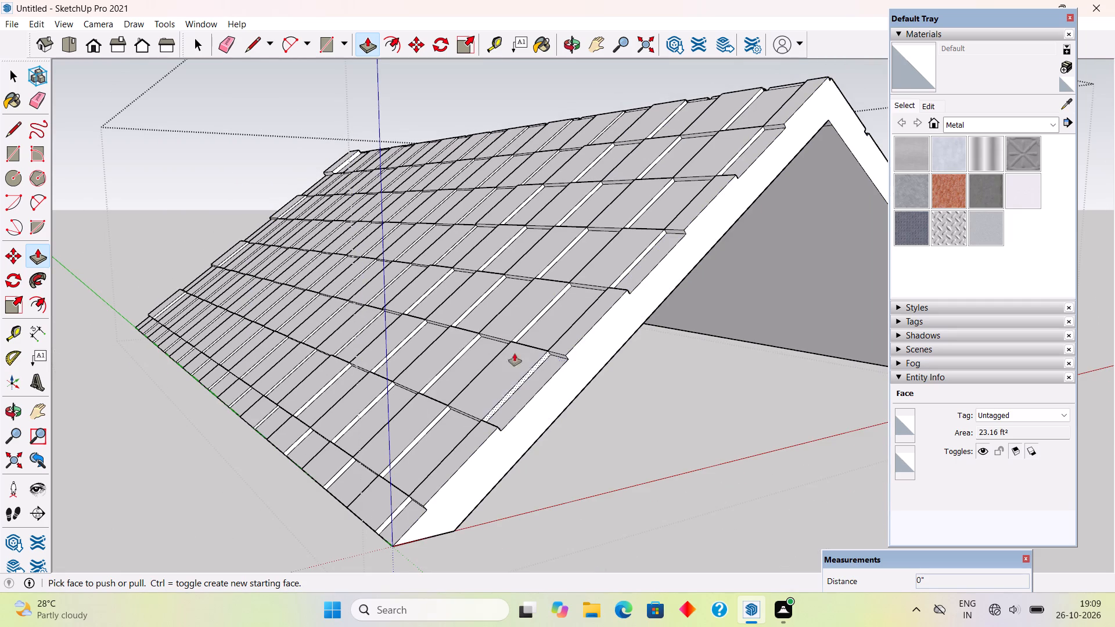
scroll(574, 131, "up", 1)
double_click(589, 134)
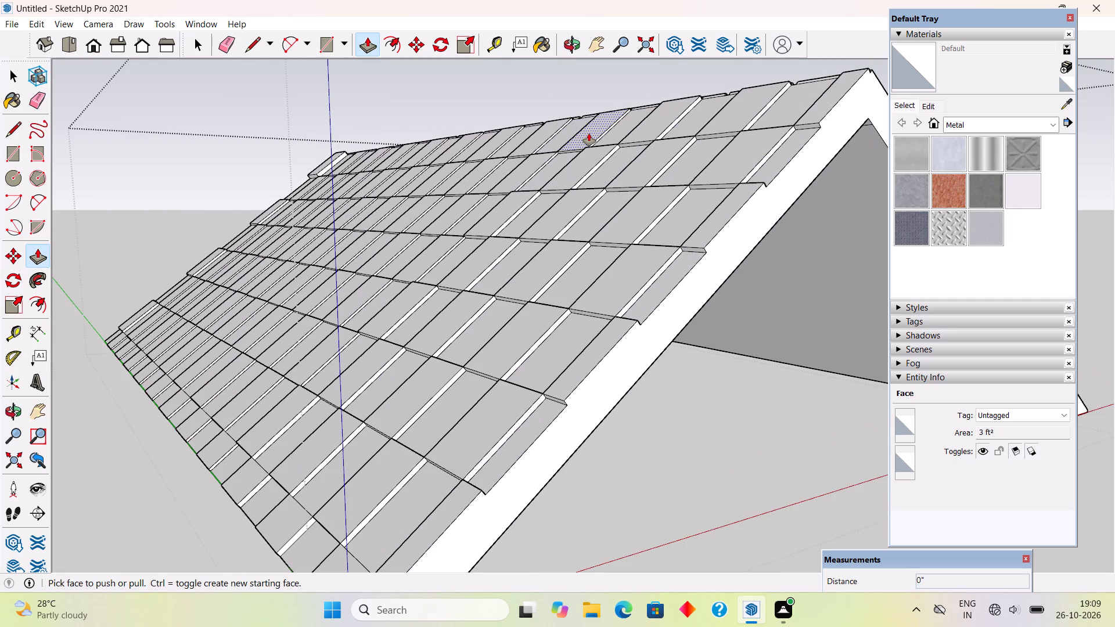
double_click(550, 127)
double_click(535, 158)
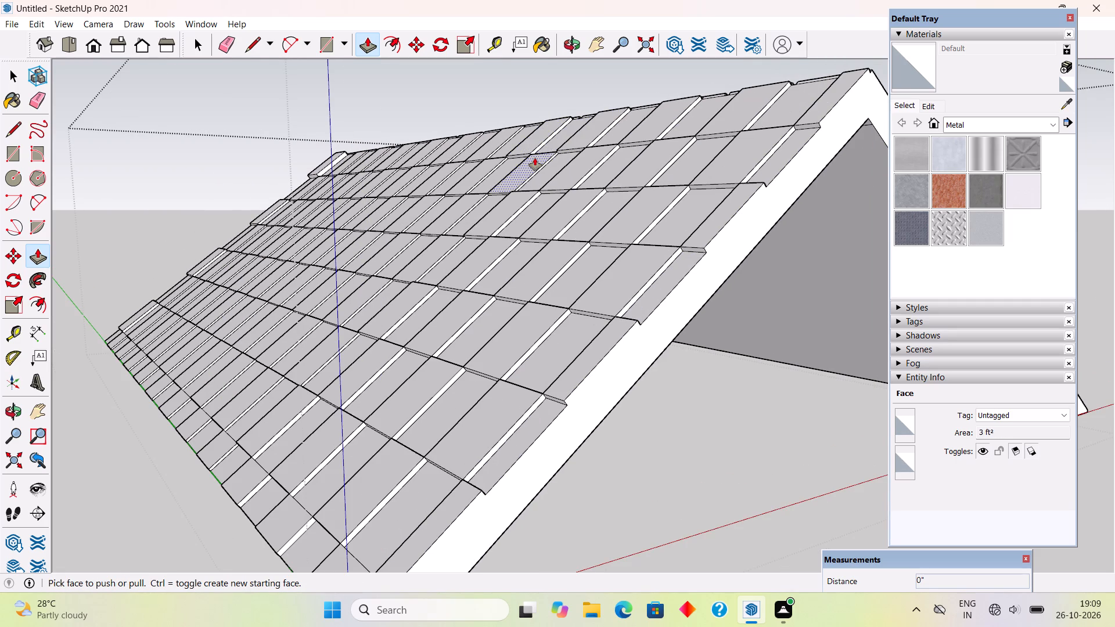
double_click(464, 206)
double_click(433, 254)
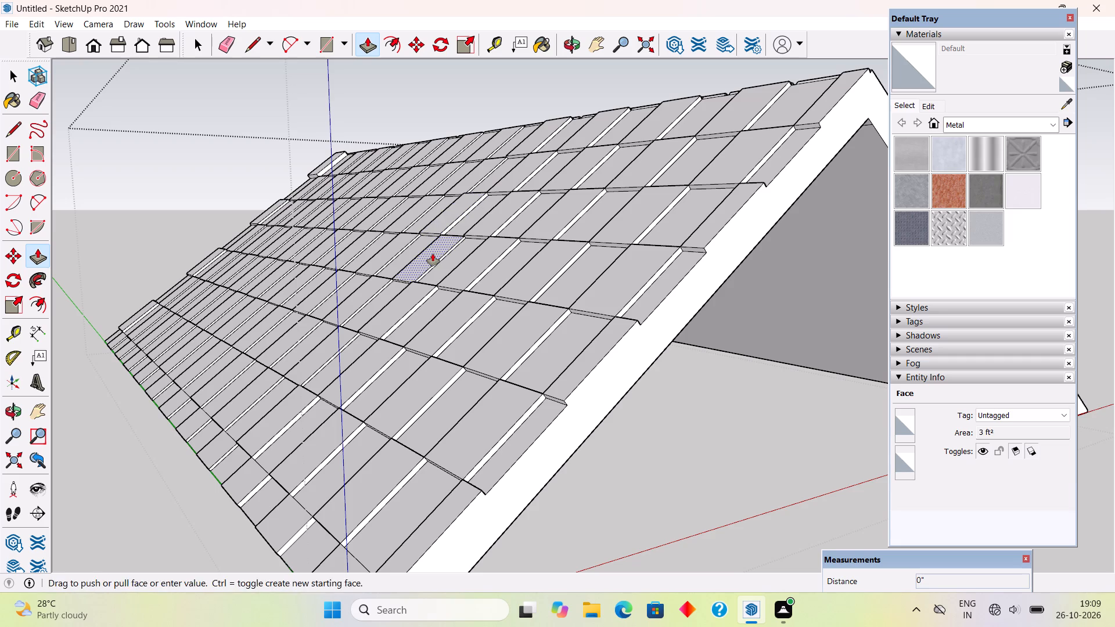
double_click(365, 284)
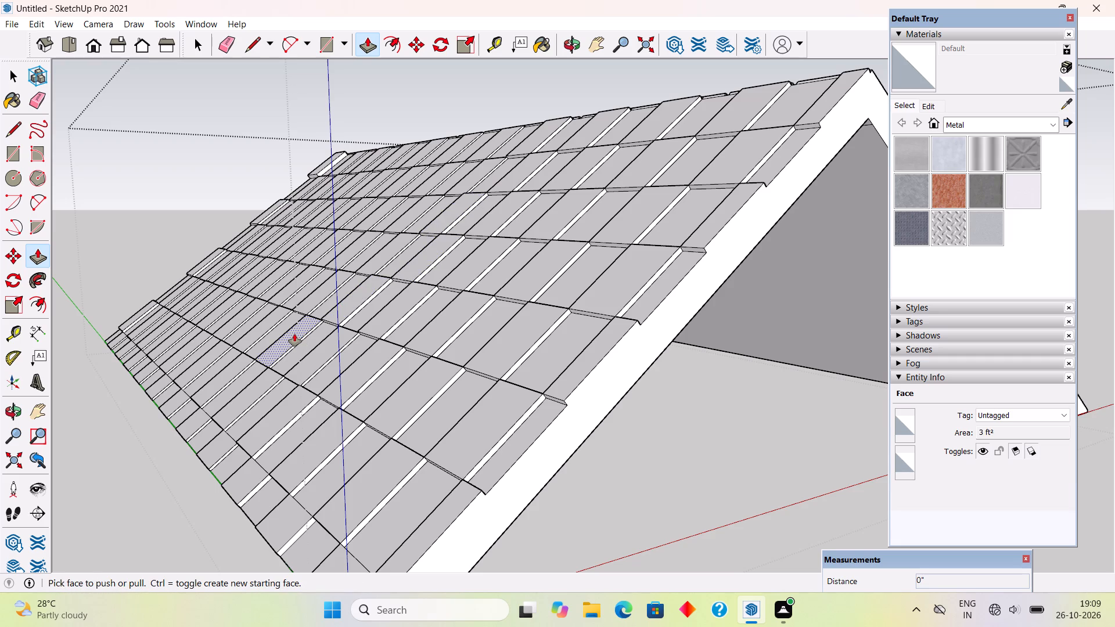
double_click(294, 334)
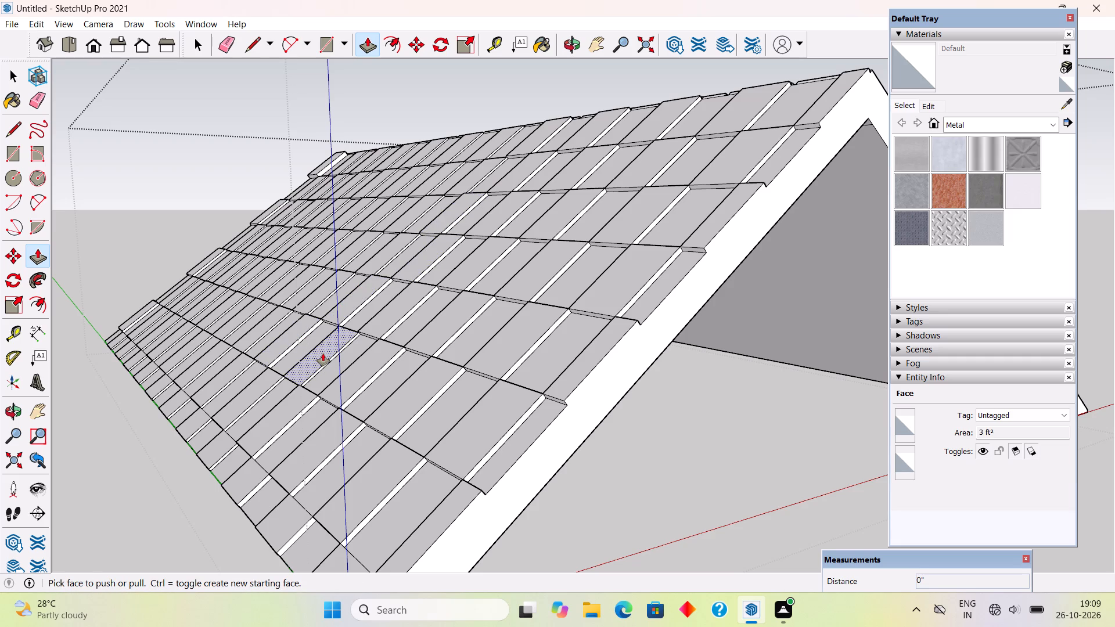
double_click(323, 354)
double_click(265, 385)
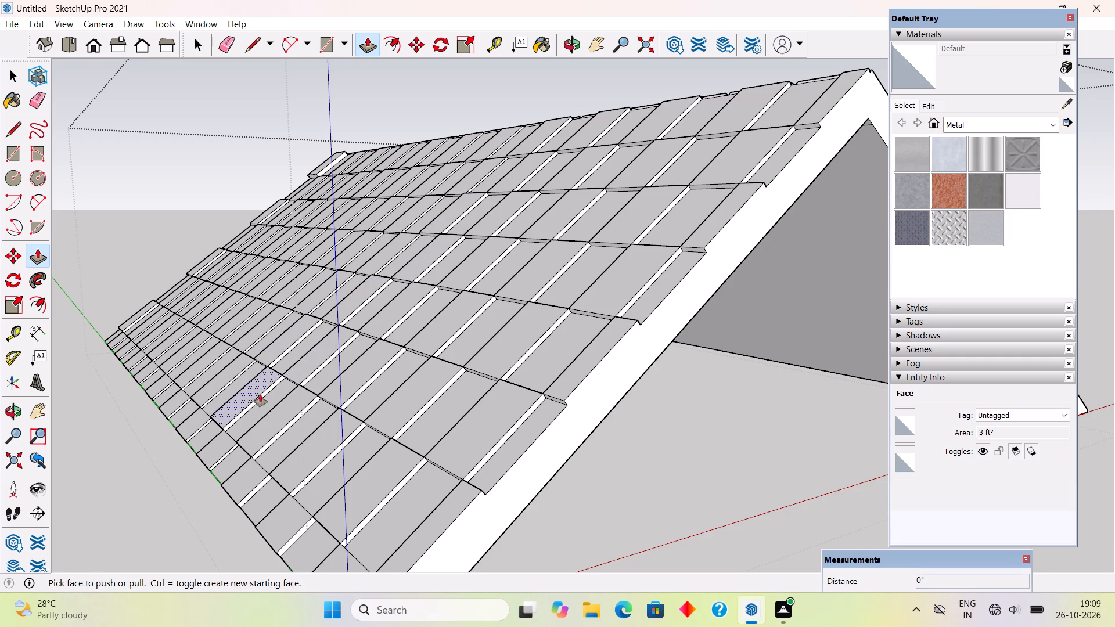
double_click(214, 451)
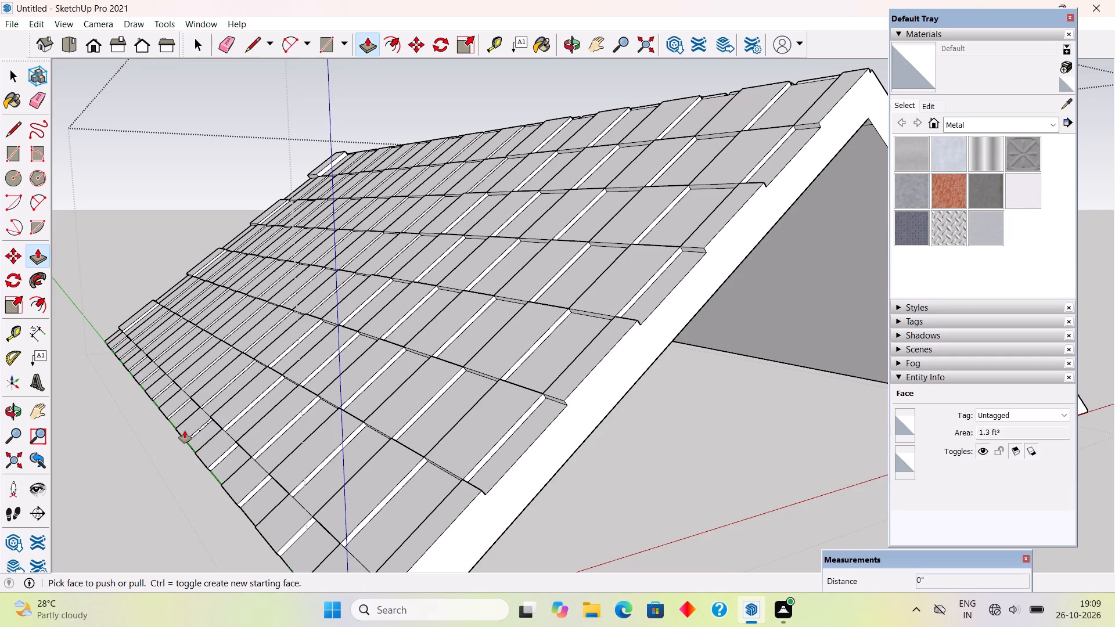
Raise the next diagonal of alternate tiles by 0.5" with Push/Pull, from the short eave tiles up to the ridge row.
double_click(185, 431)
double_click(221, 384)
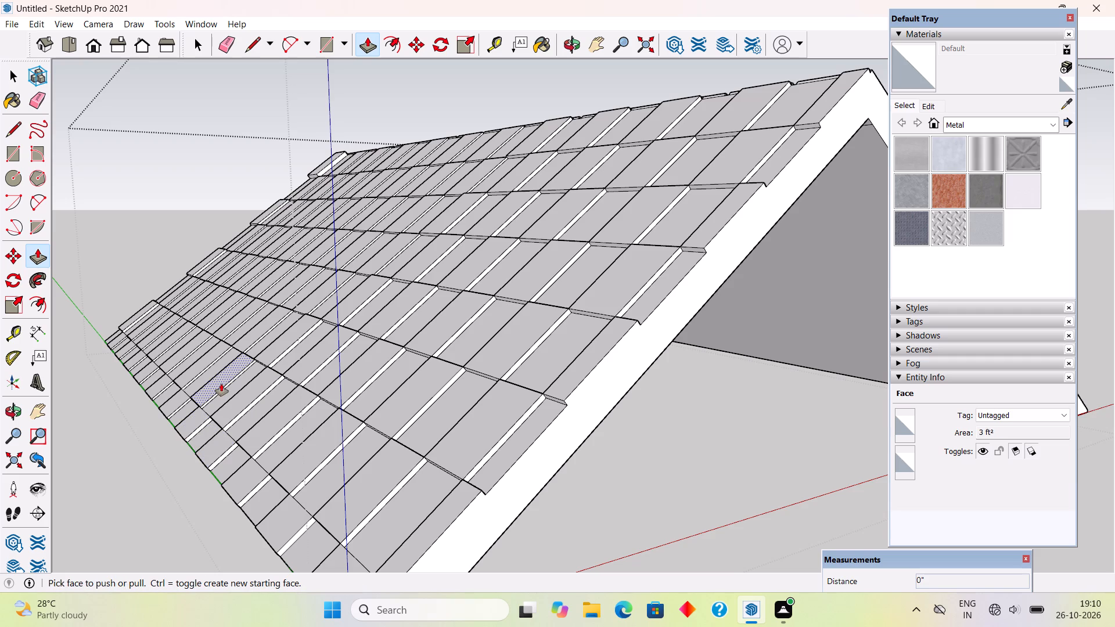
double_click(264, 323)
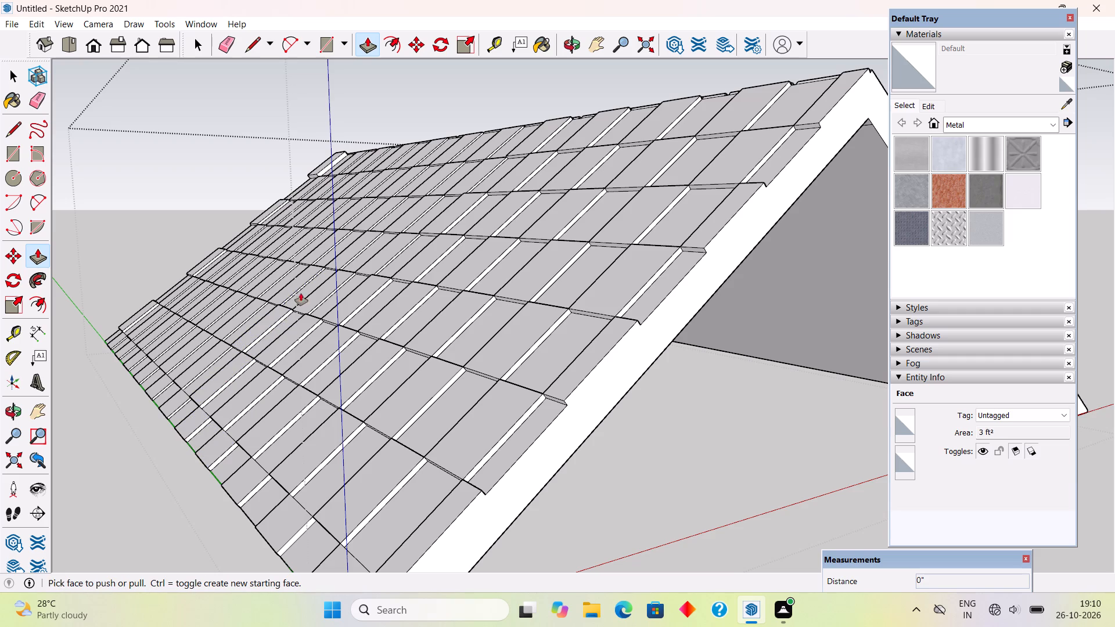
double_click(315, 294)
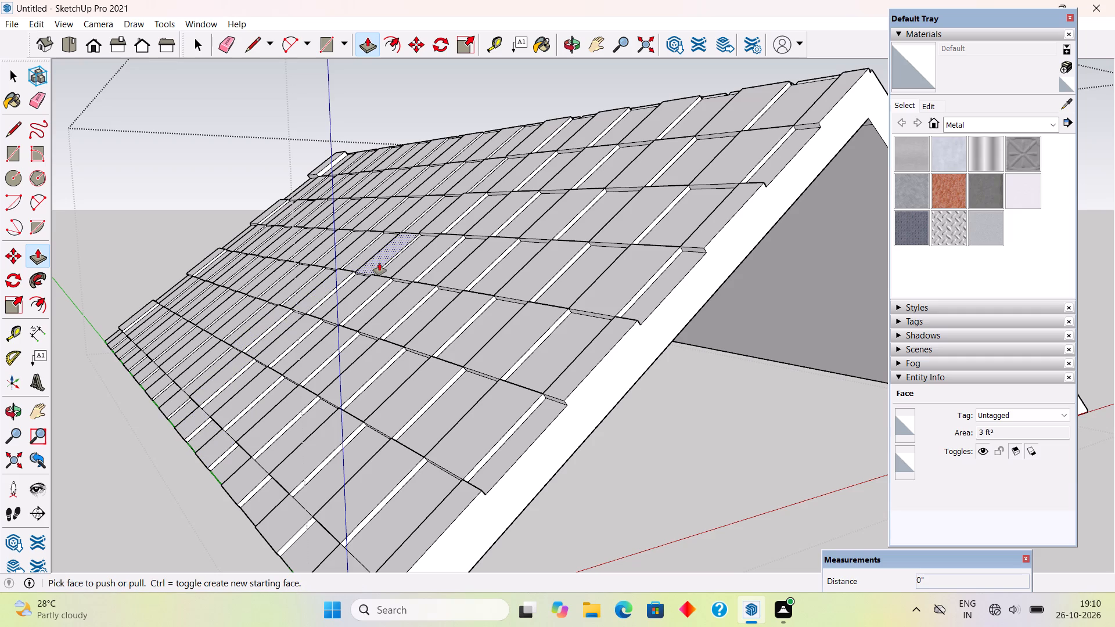
double_click(379, 263)
double_click(411, 217)
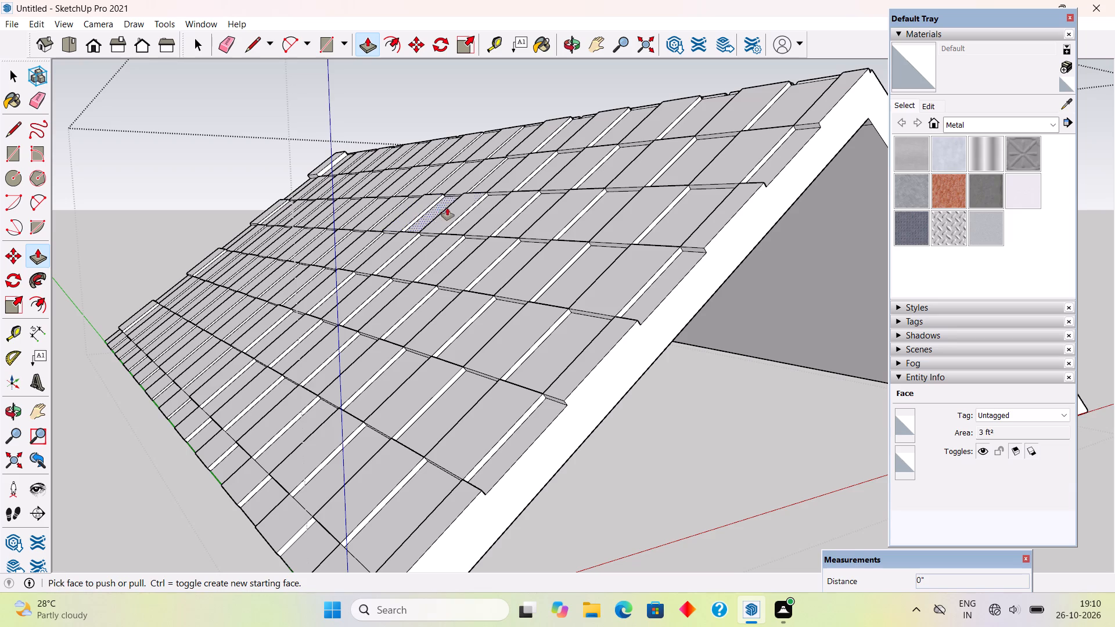
double_click(481, 174)
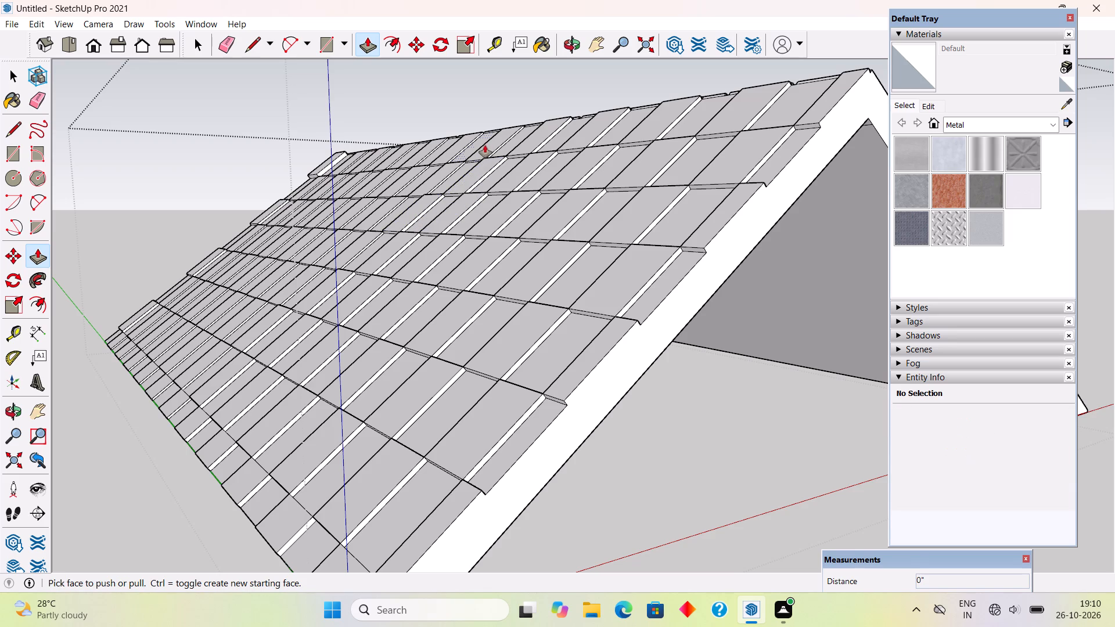
scroll(485, 143, "up", 1)
double_click(485, 143)
middle_click_drag(494, 216, 530, 283)
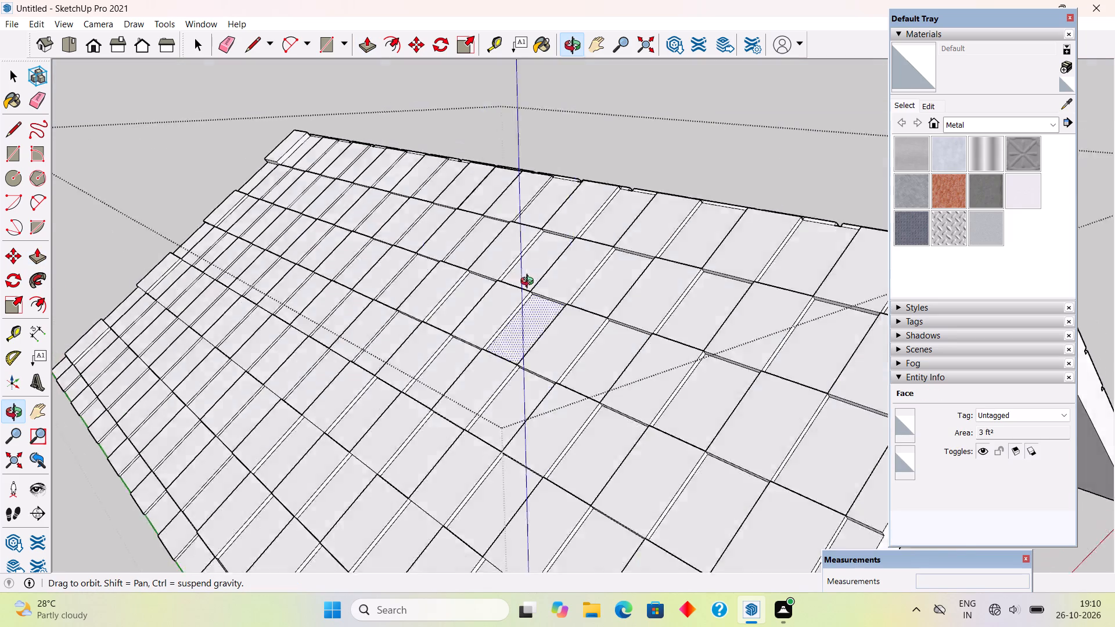
middle_click_drag(530, 283, 477, 232)
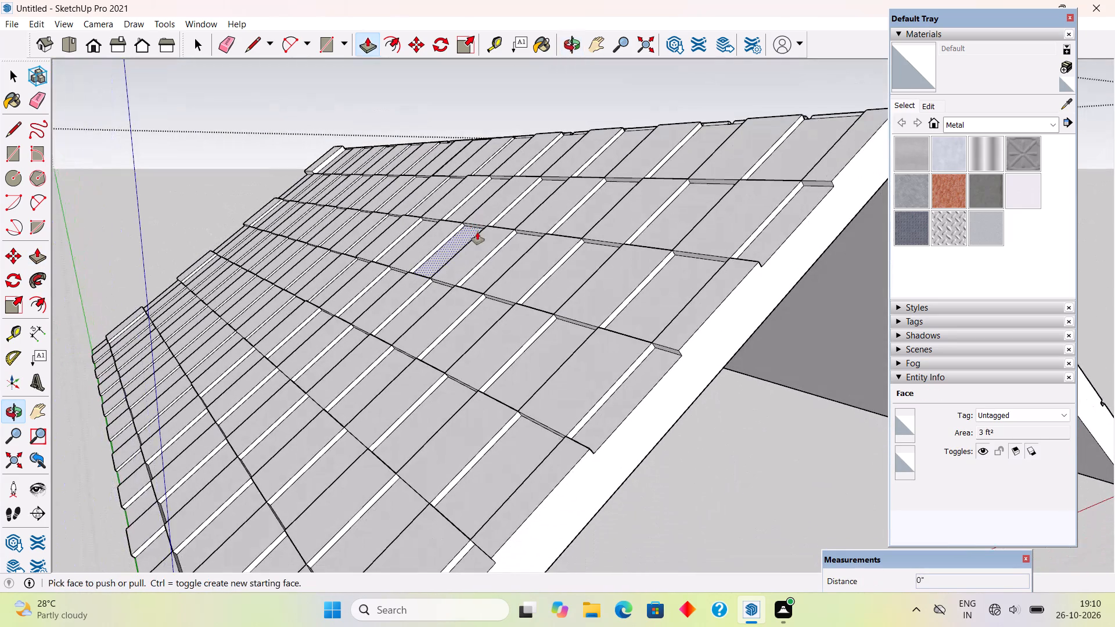
key("ctrl+z")
double_click(490, 149)
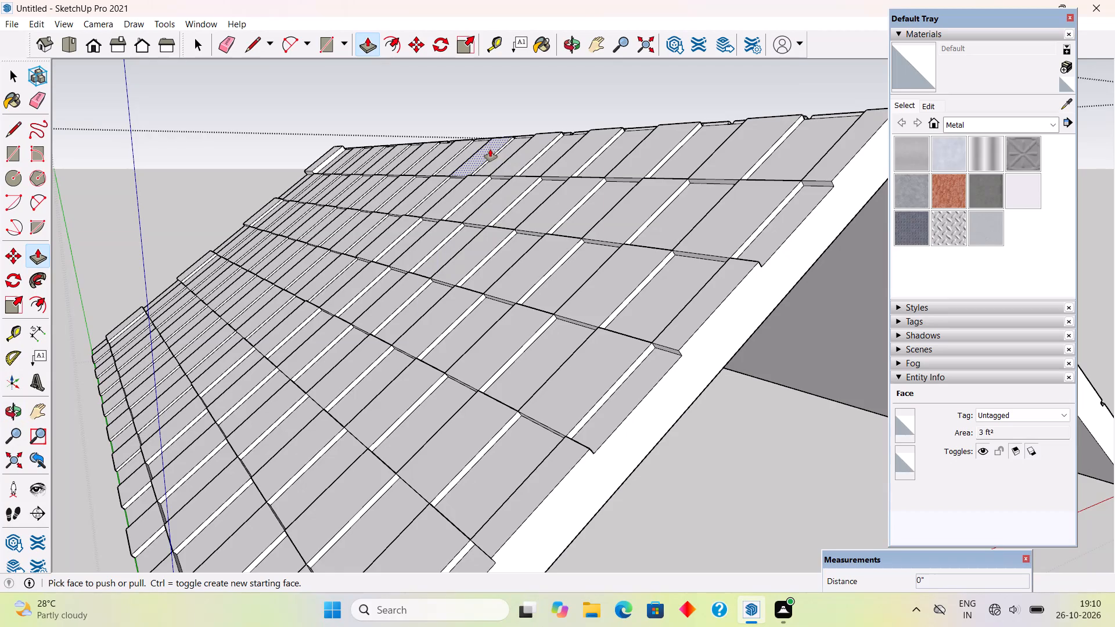
Raise further alternate tiles by 0.5" with Push/Pull in the ridge row and the upper rows below it, towards the far end.
double_click(451, 147)
double_click(411, 198)
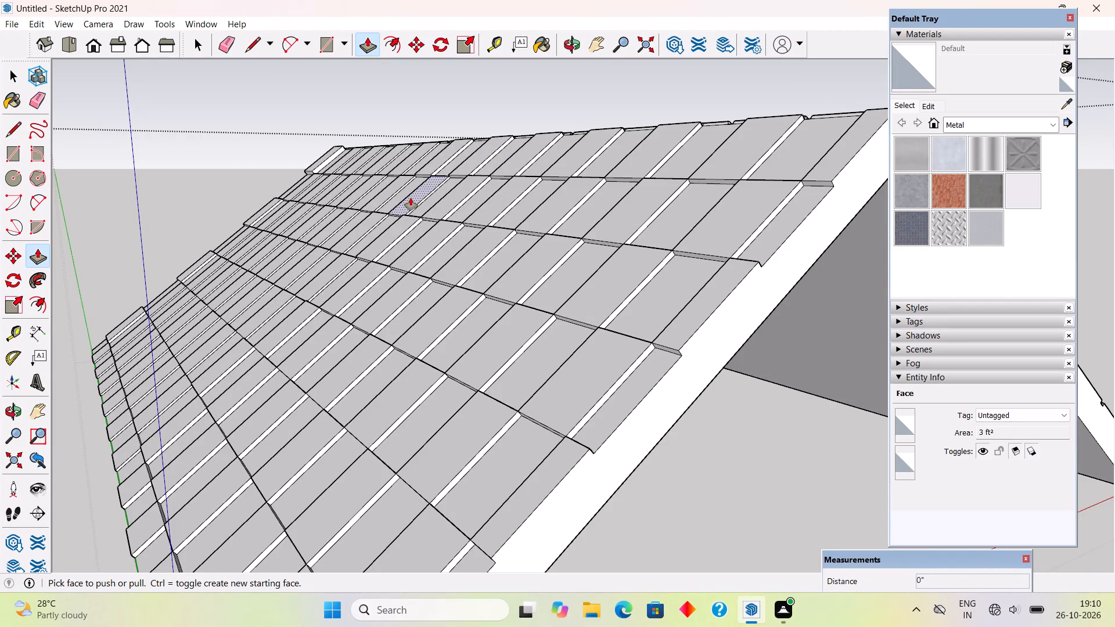
double_click(366, 222)
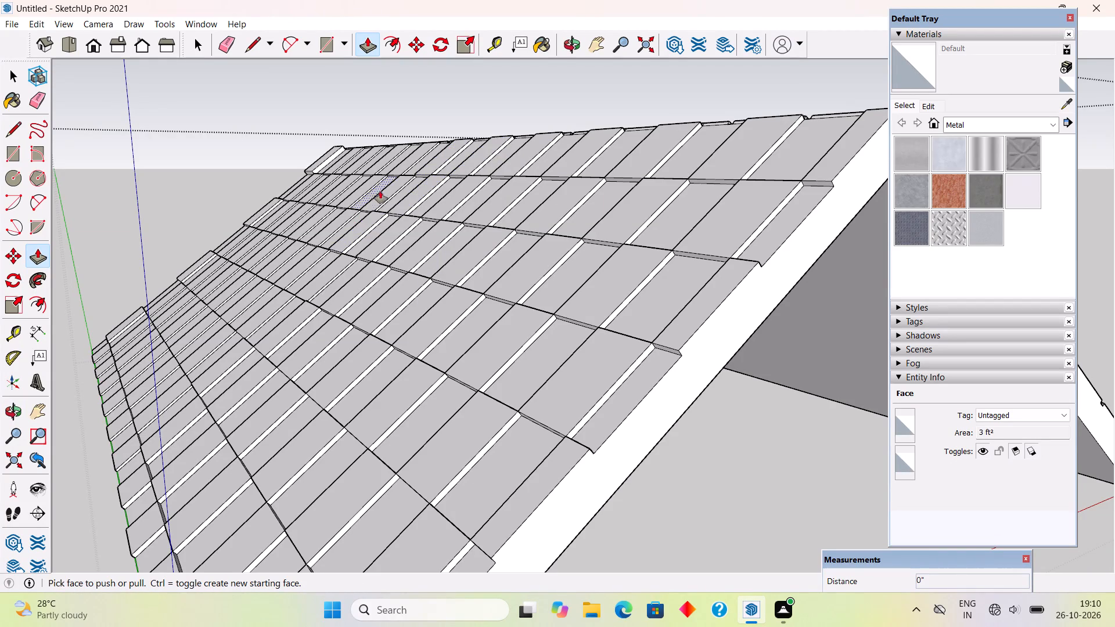
double_click(385, 191)
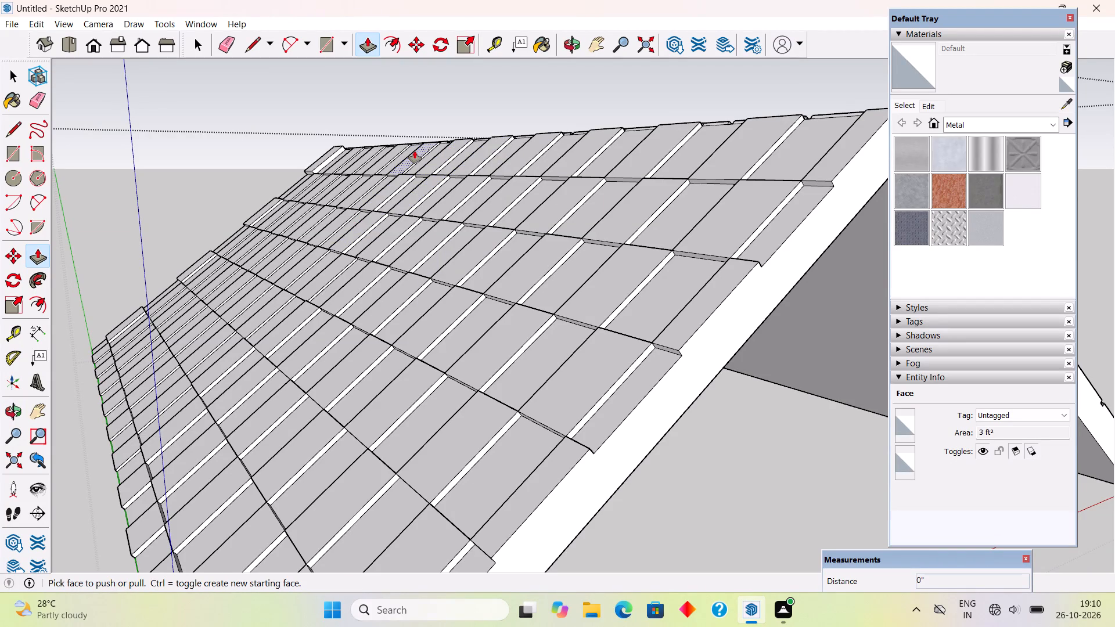
double_click(415, 151)
double_click(393, 152)
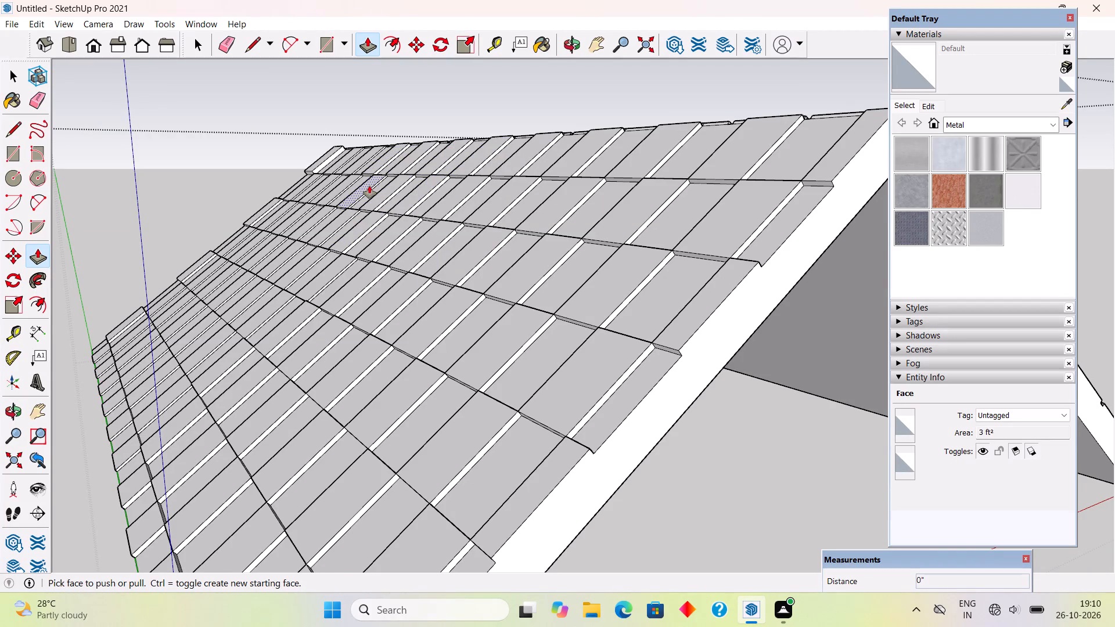
double_click(369, 186)
double_click(340, 218)
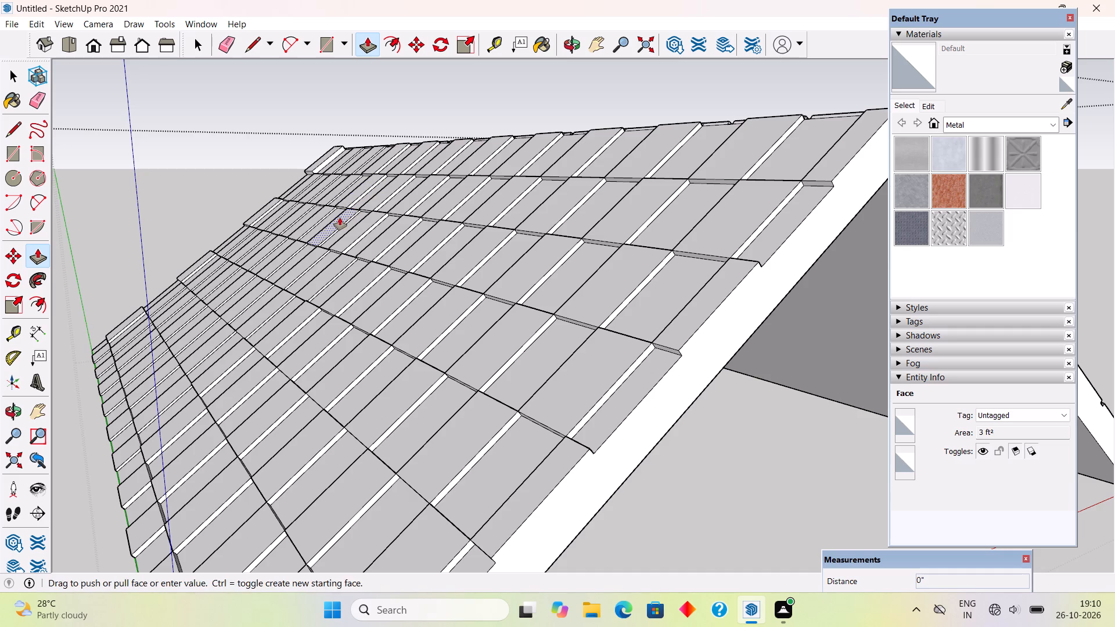
double_click(319, 255)
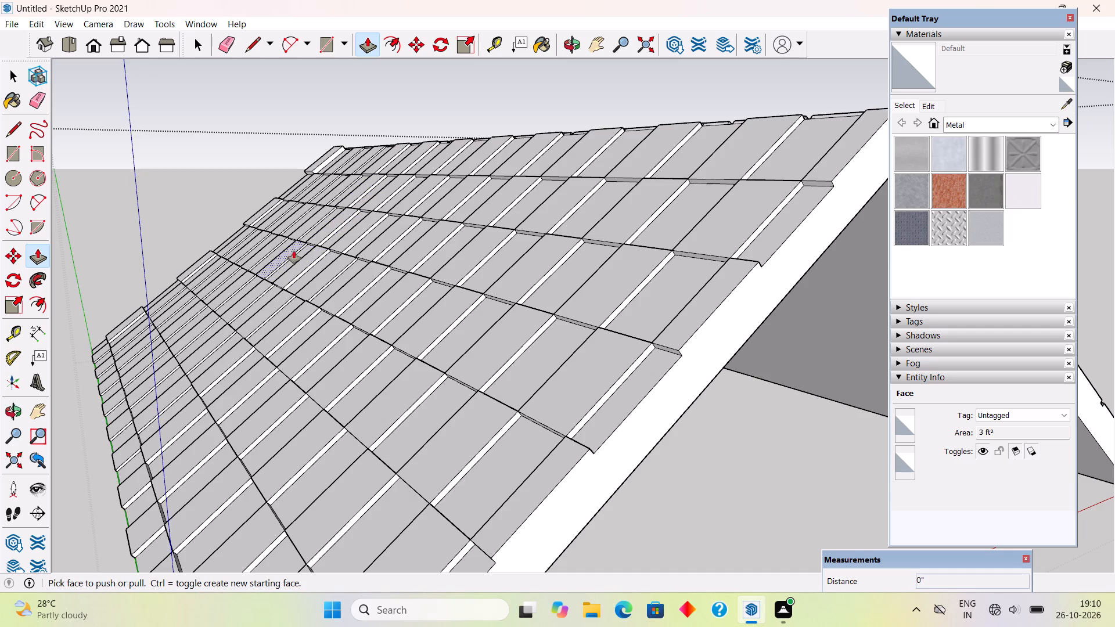
double_click(288, 251)
Raise alternate short eave tiles and the diagonal of tiles above them by 0.5" with Push/Pull, up to the middle rows.
scroll(351, 311, "down", 5)
scroll(207, 319, "up", 6)
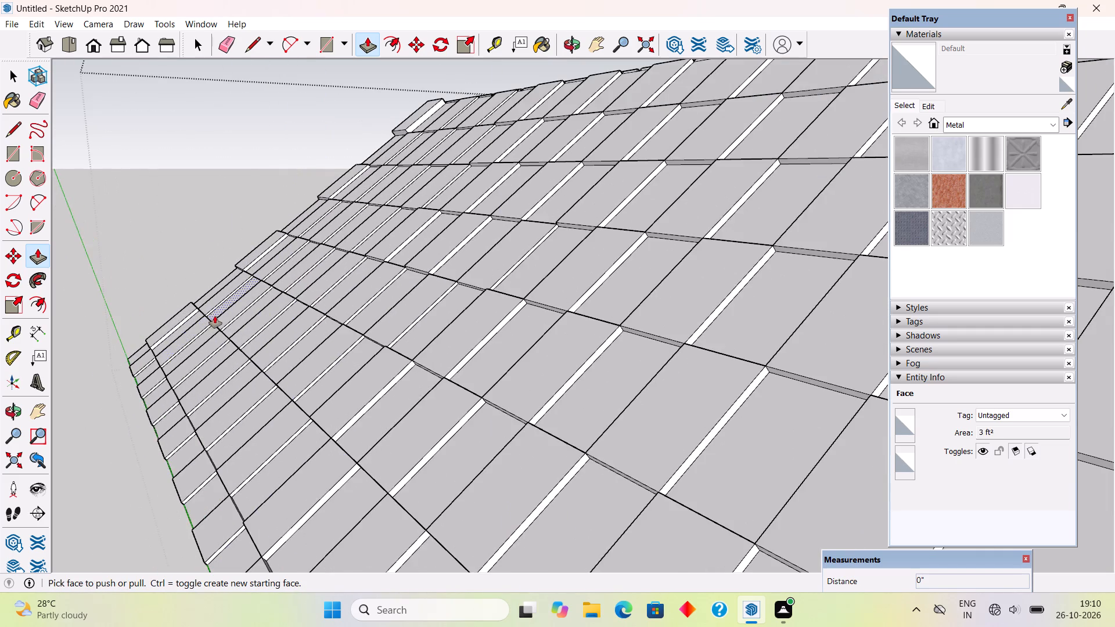
scroll(215, 316, "down", 3)
scroll(166, 519, "up", 4)
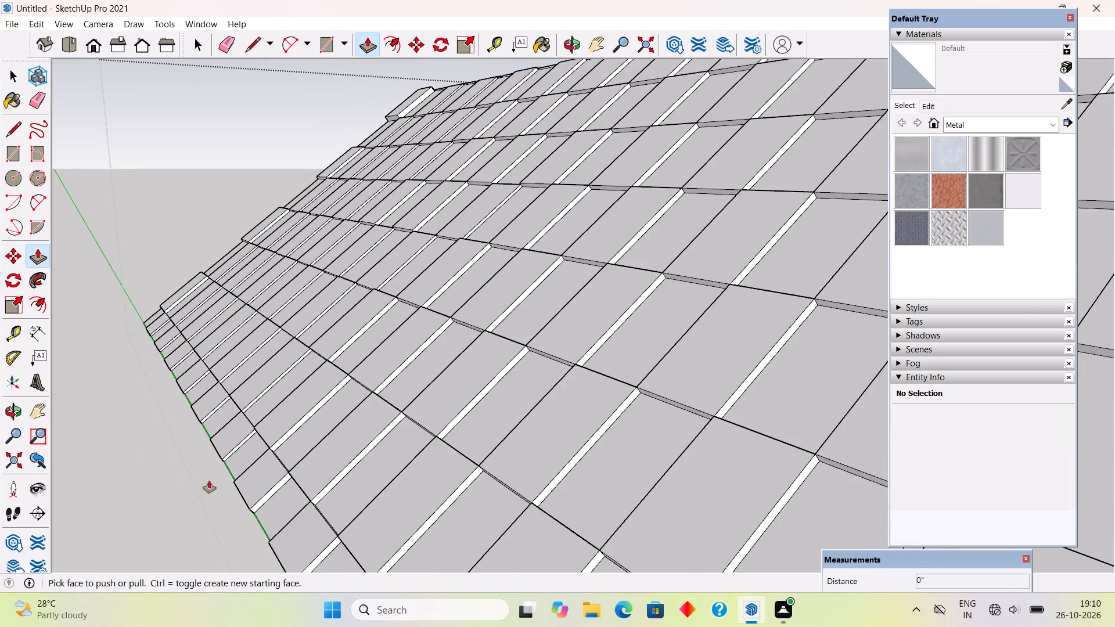
double_click(241, 423)
double_click(278, 371)
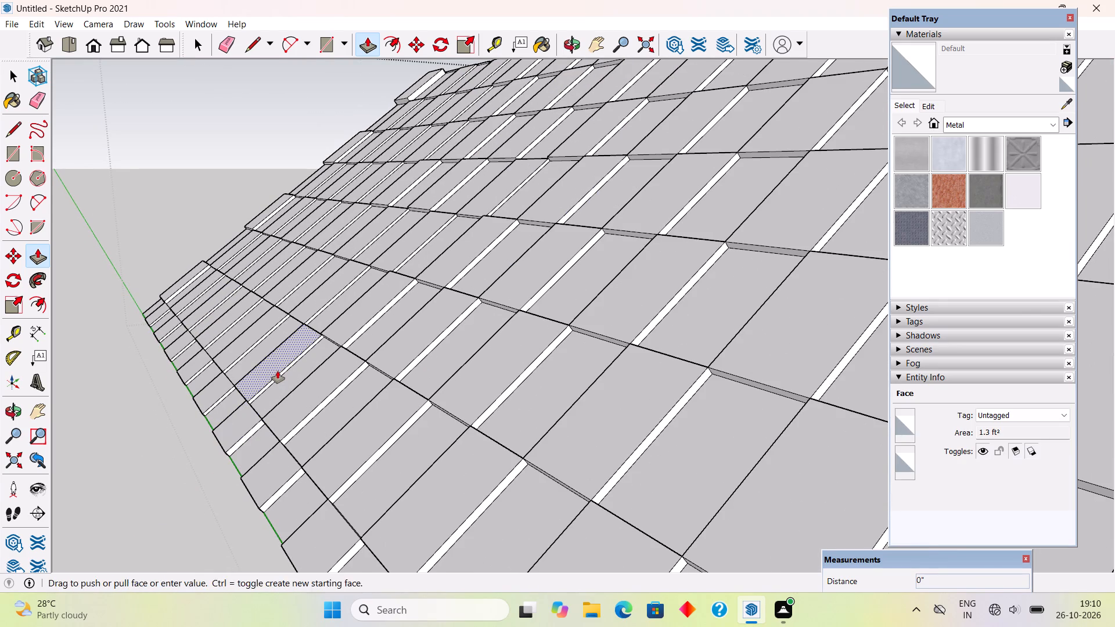
double_click(213, 386)
double_click(233, 354)
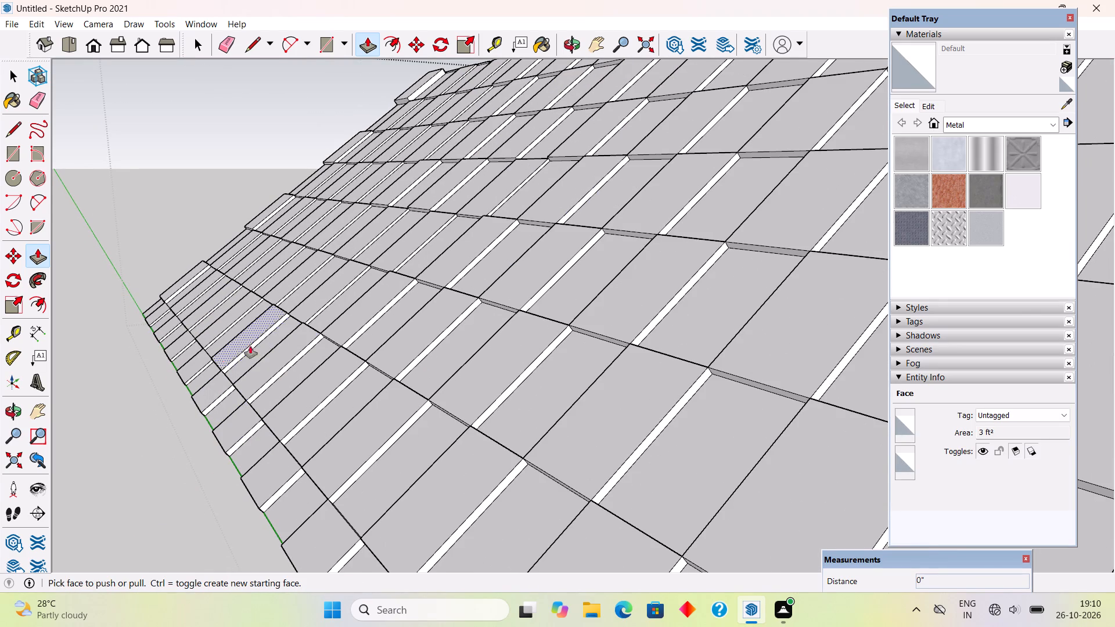
double_click(321, 305)
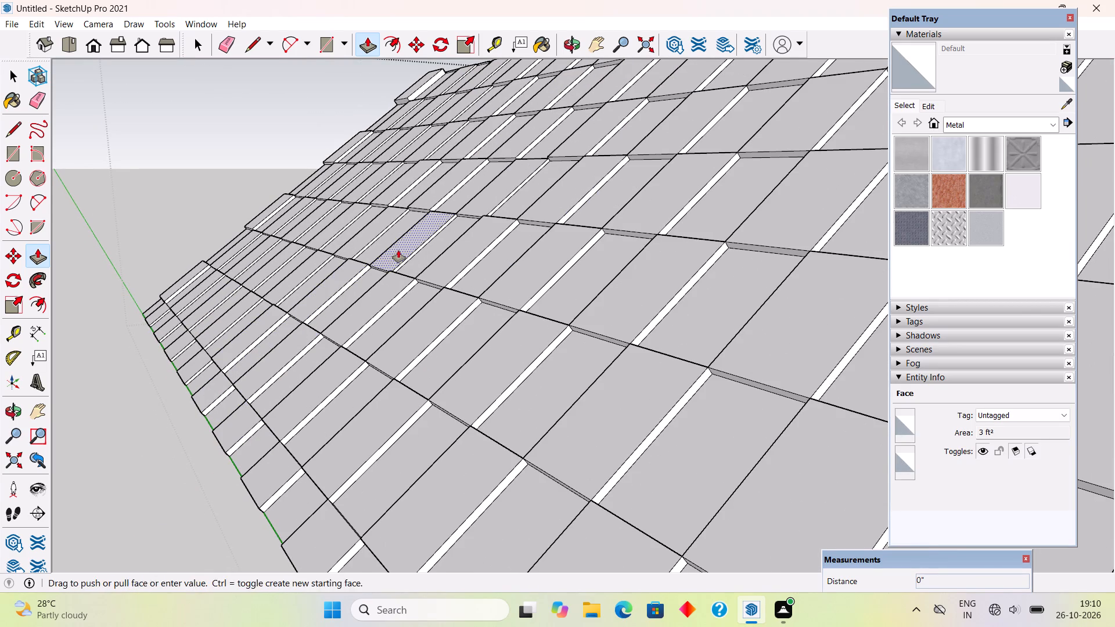
double_click(398, 250)
double_click(516, 181)
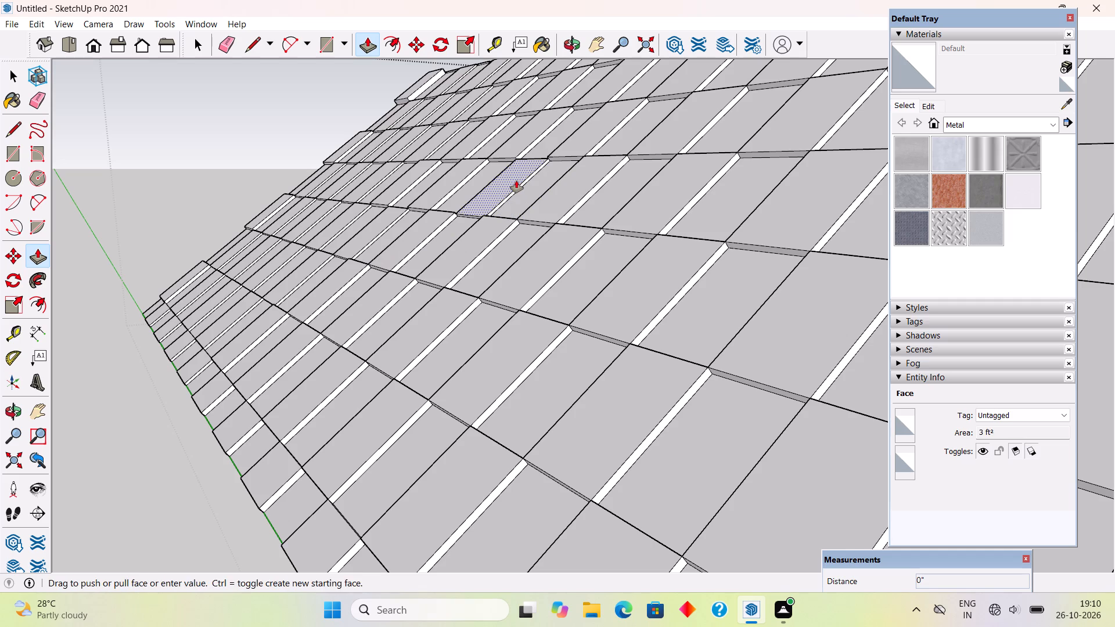
Raise the remaining alternate tiles by 0.5" with Push/Pull from the middle rows down to the short eave tiles near the far end.
double_click(380, 217)
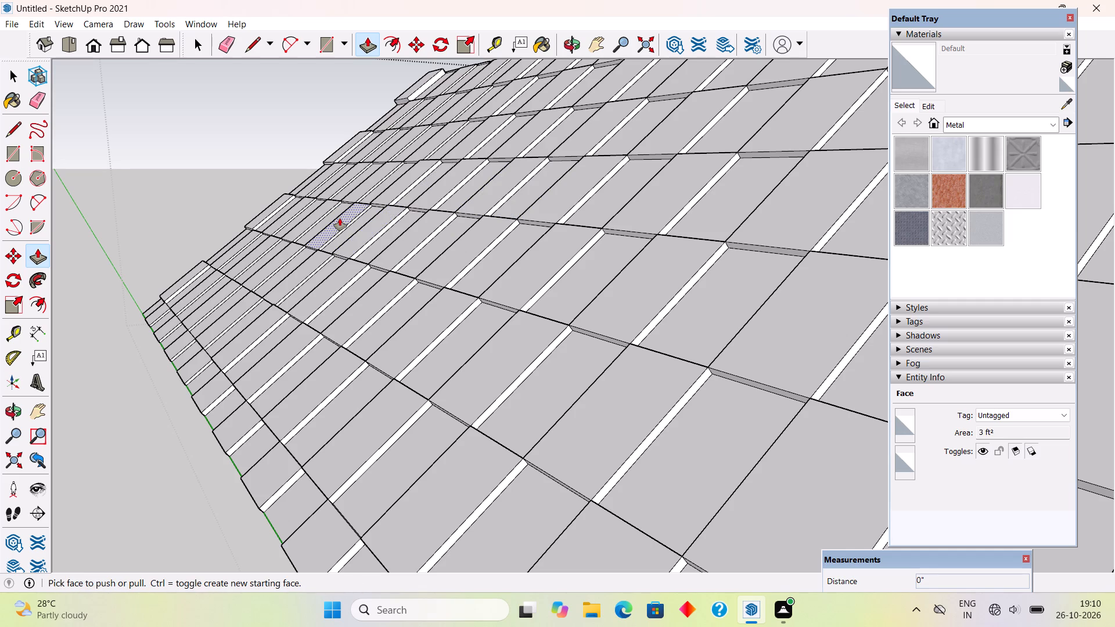
double_click(340, 218)
double_click(326, 211)
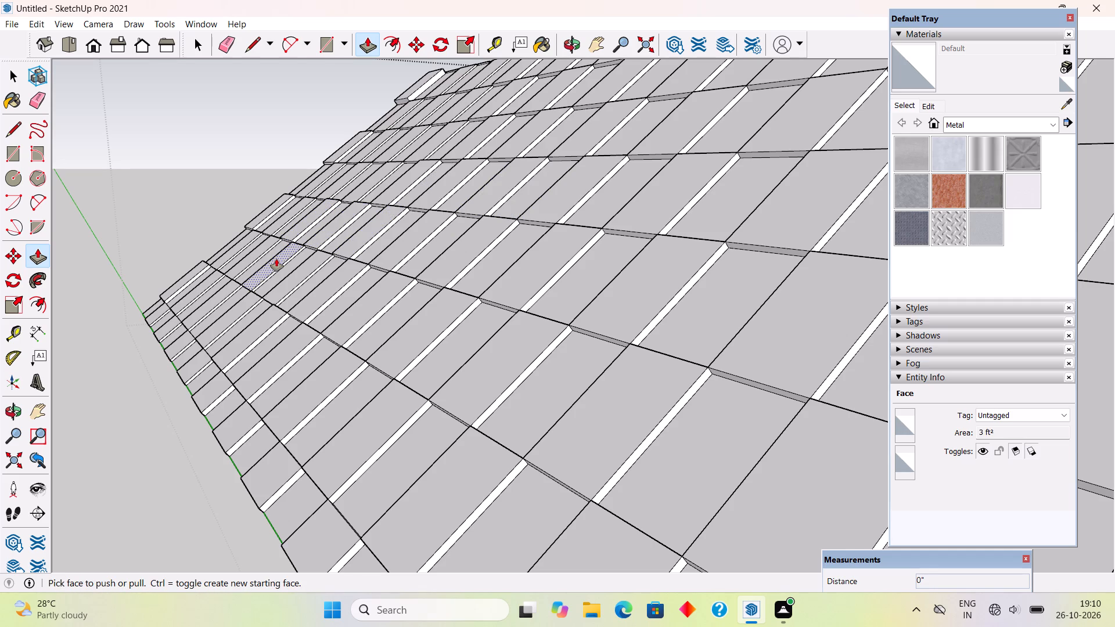
double_click(276, 259)
double_click(298, 276)
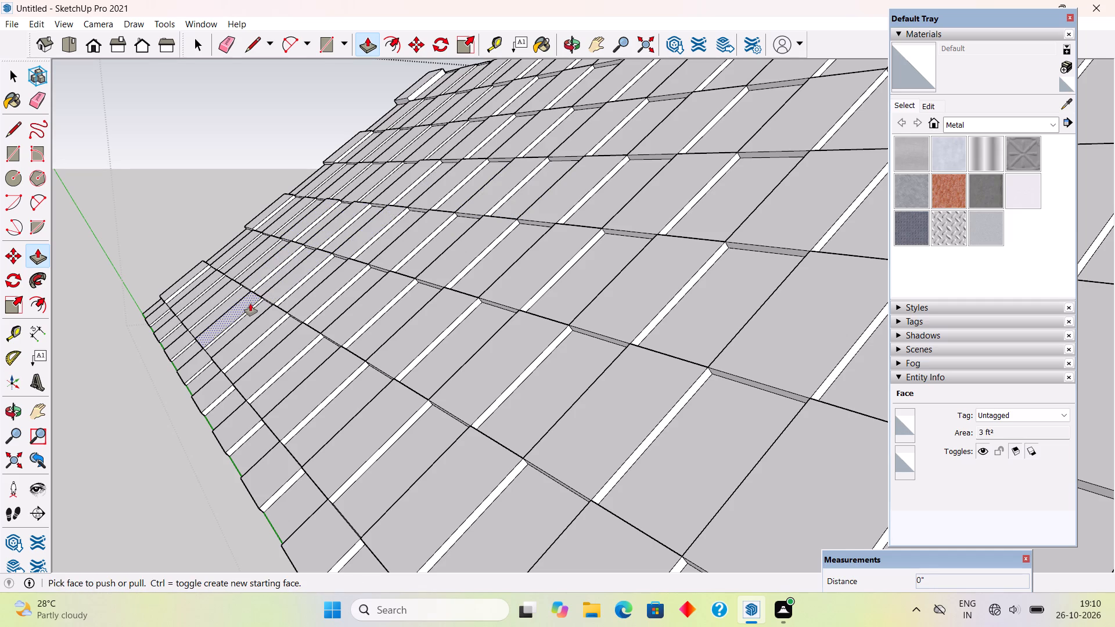
double_click(250, 304)
double_click(221, 293)
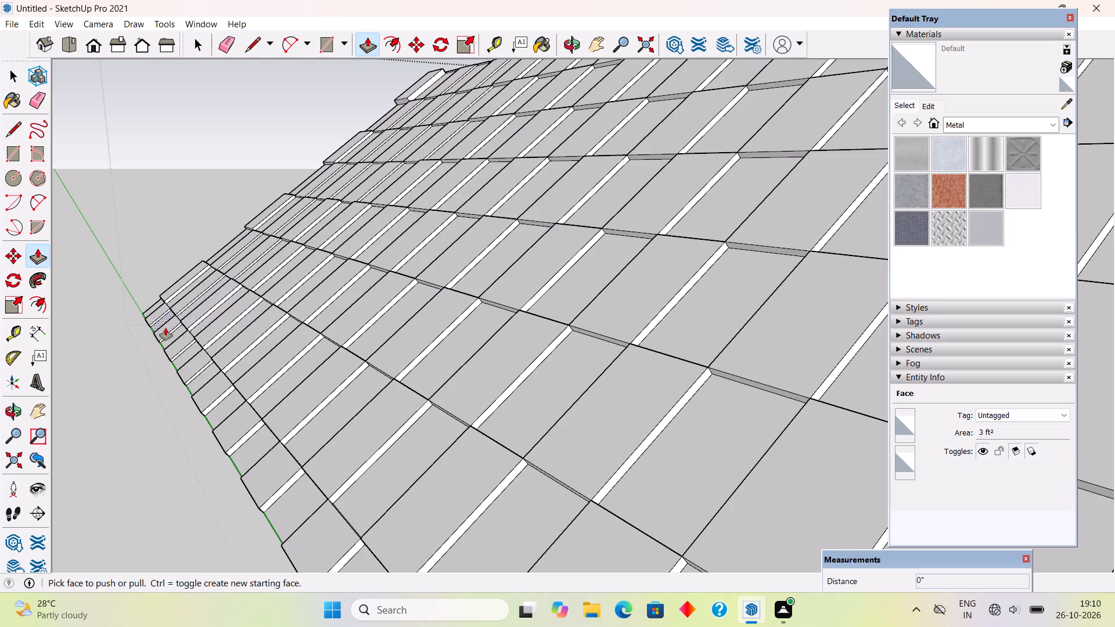
double_click(166, 328)
double_click(178, 345)
double_click(203, 363)
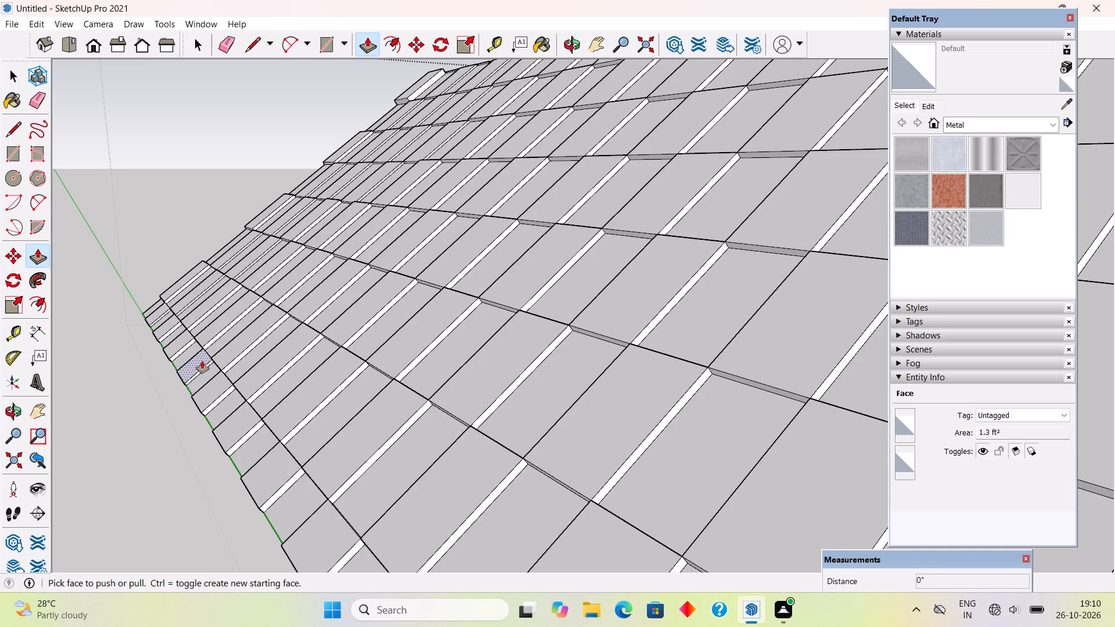
Raise alternate tiles along the roof's far end by 0.5" with Push/Pull, from the last eave tiles up to the upper rows.
scroll(145, 313, "up", 6)
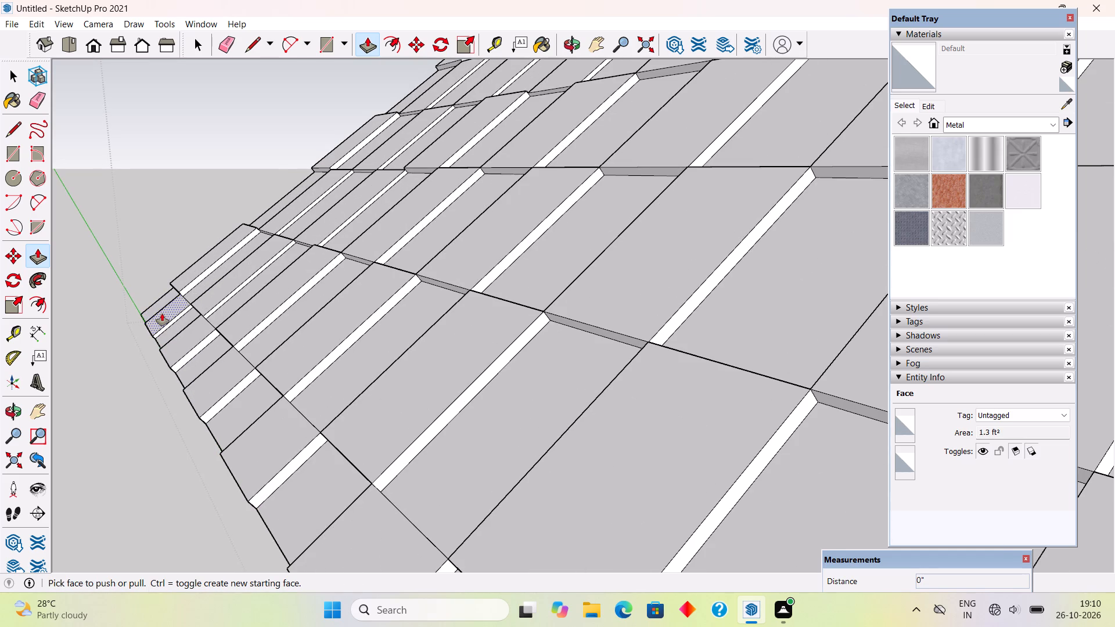
double_click(162, 313)
double_click(216, 296)
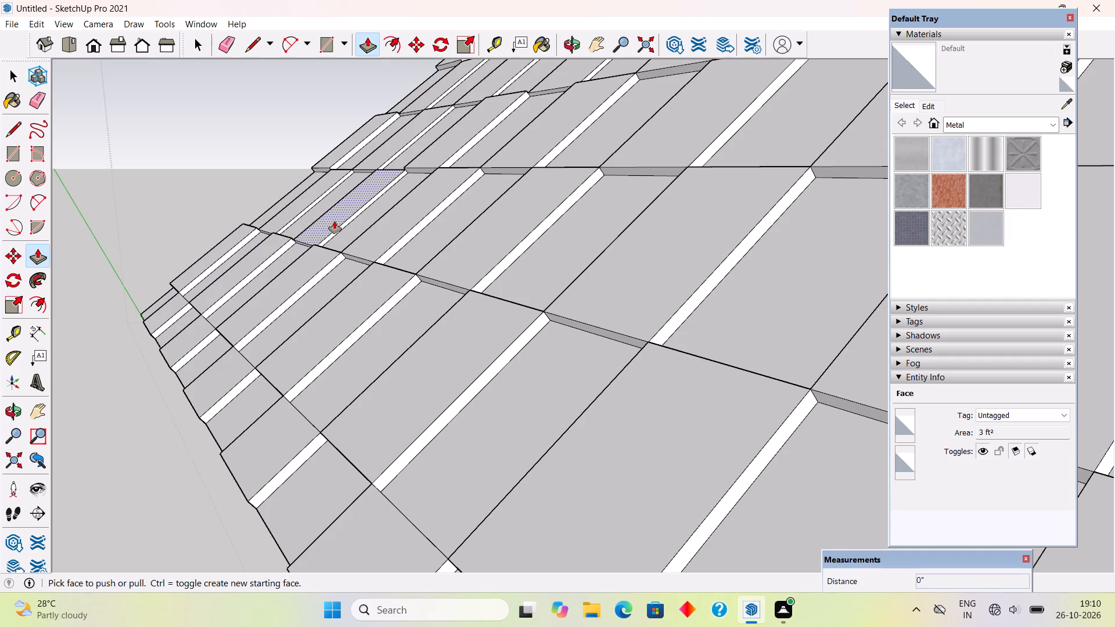
double_click(334, 221)
double_click(391, 151)
scroll(375, 298, "down", 2)
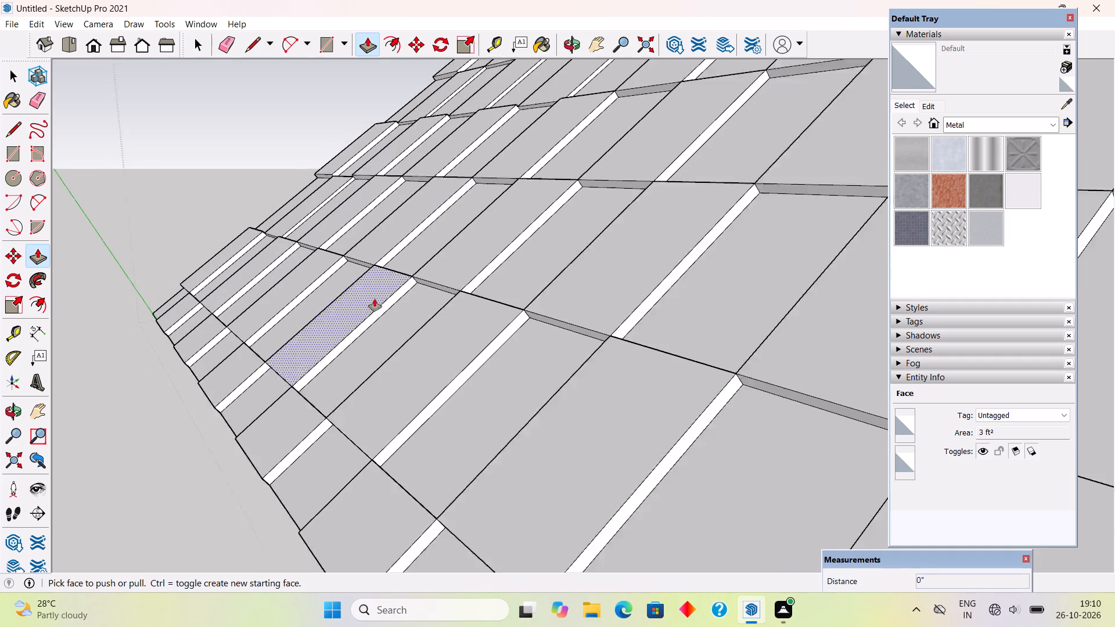
scroll(375, 299, "down", 3)
double_click(466, 134)
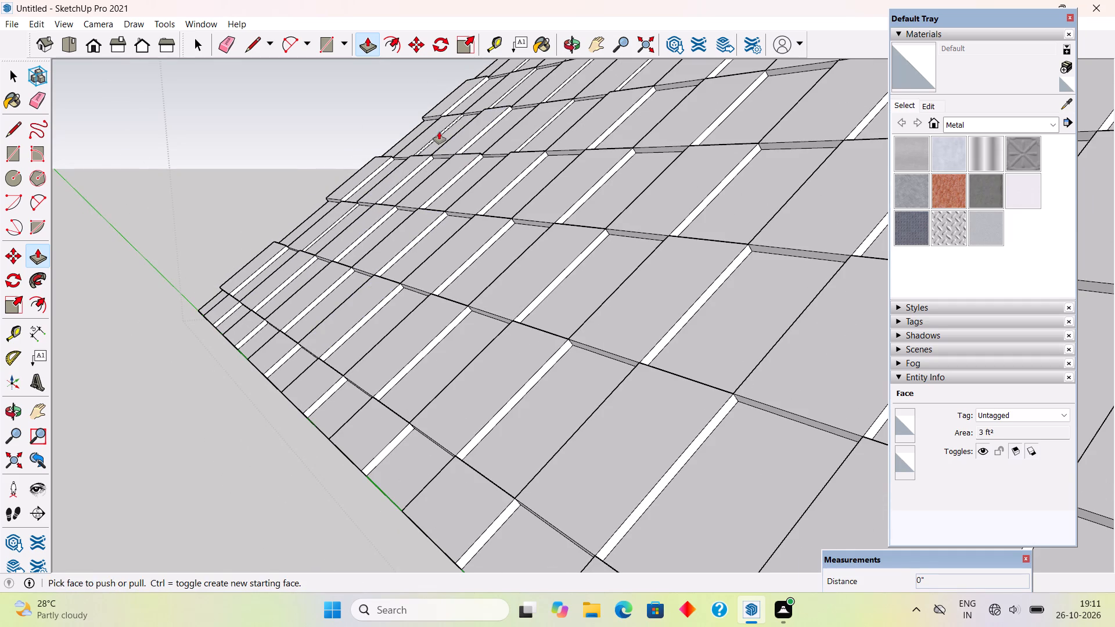
double_click(437, 132)
Raise the remaining alternate tiles in the middle and upper rows at the roof's far end by 0.5" with Push/Pull.
scroll(380, 356, "down", 6)
scroll(511, 118, "up", 5)
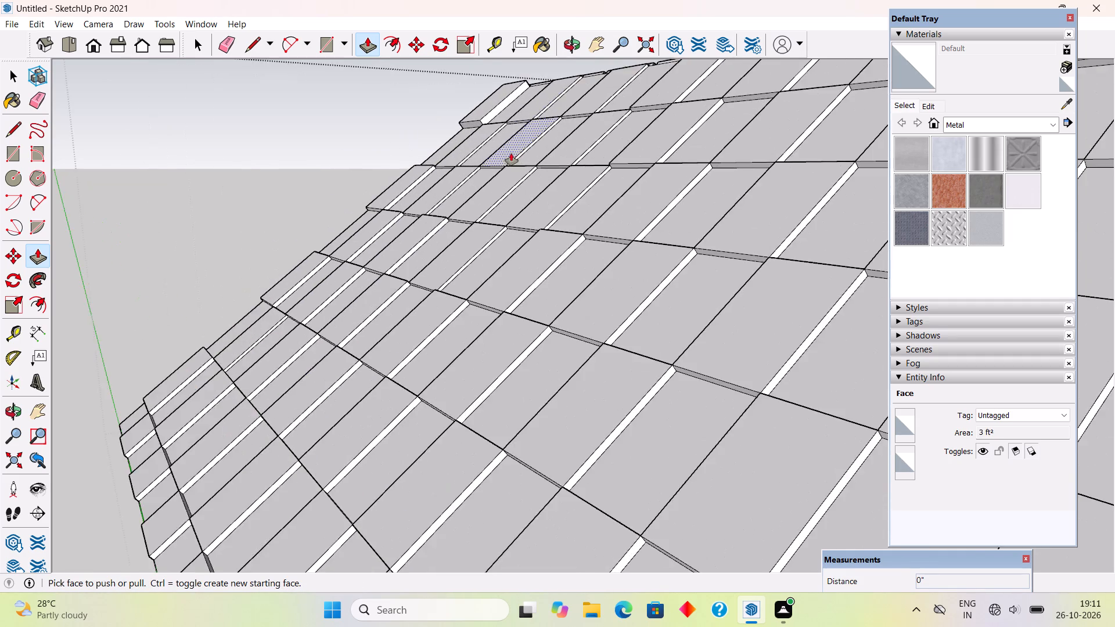
scroll(499, 176, "up", 2)
double_click(487, 196)
double_click(474, 259)
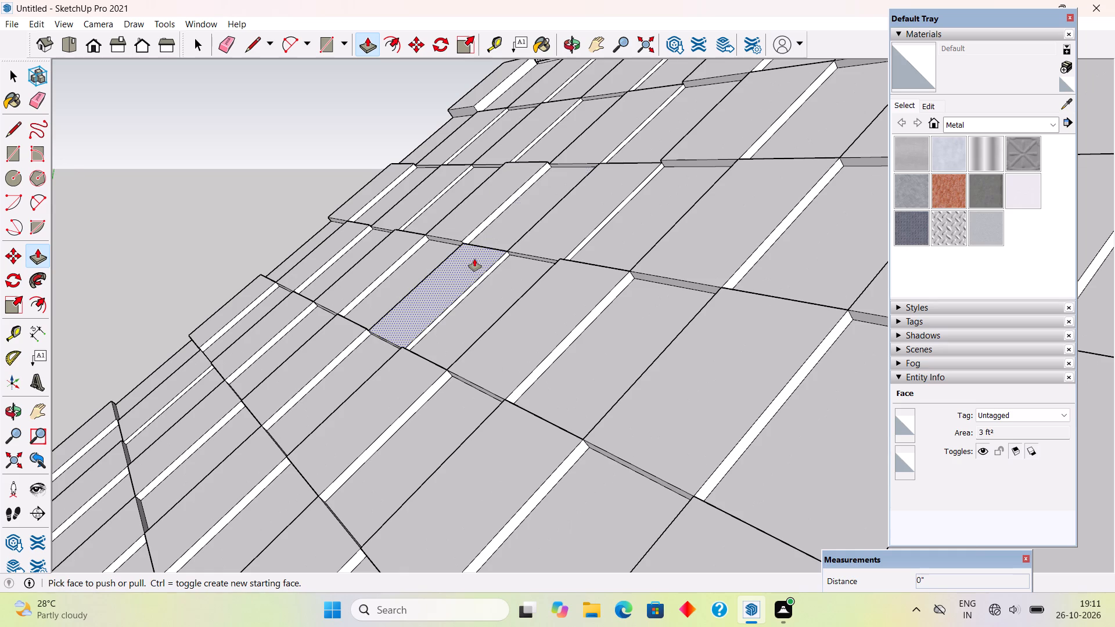
double_click(433, 191)
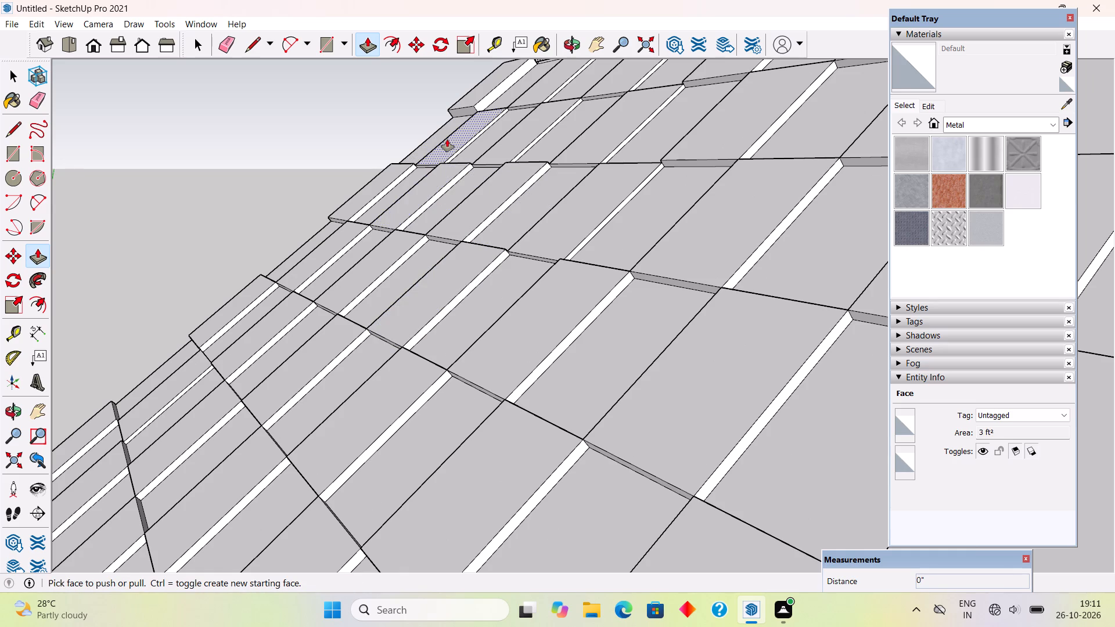
double_click(447, 139)
double_click(515, 142)
scroll(531, 298, "down", 4)
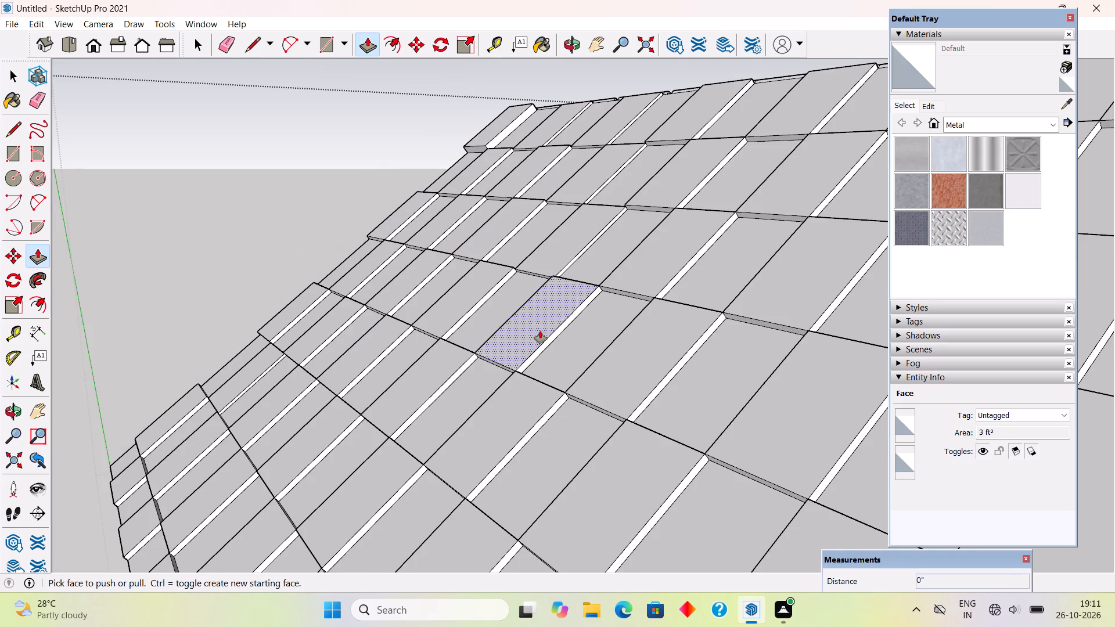
Raise the last alternate tiles in the middle and upper rows near the far end by 0.5" with Push/Pull, and exit the roof group.
double_click(600, 174)
double_click(614, 122)
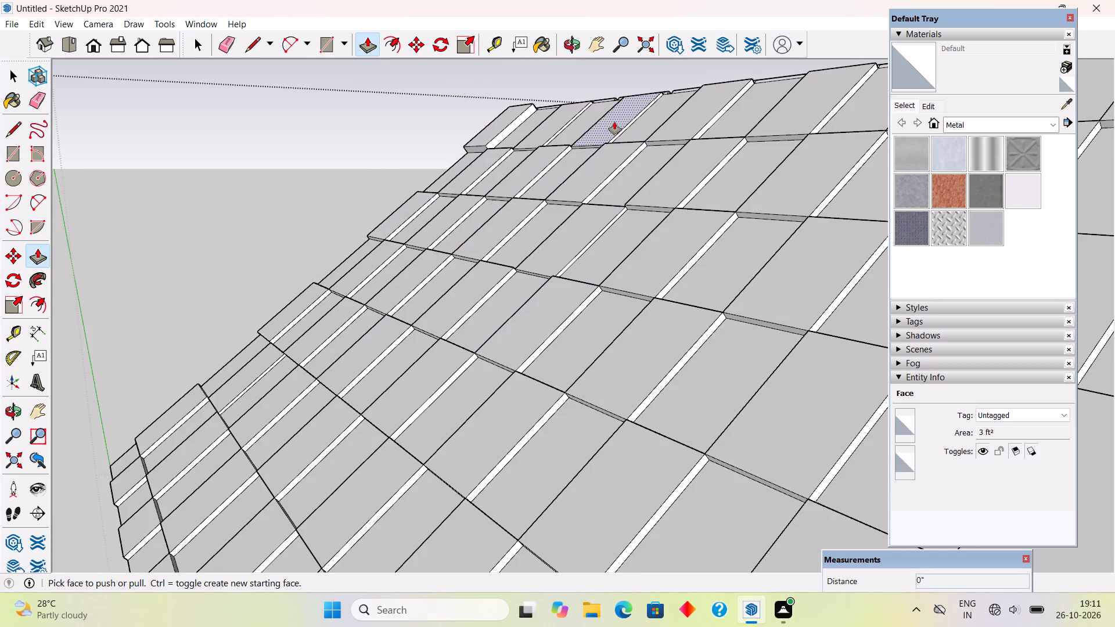
double_click(546, 127)
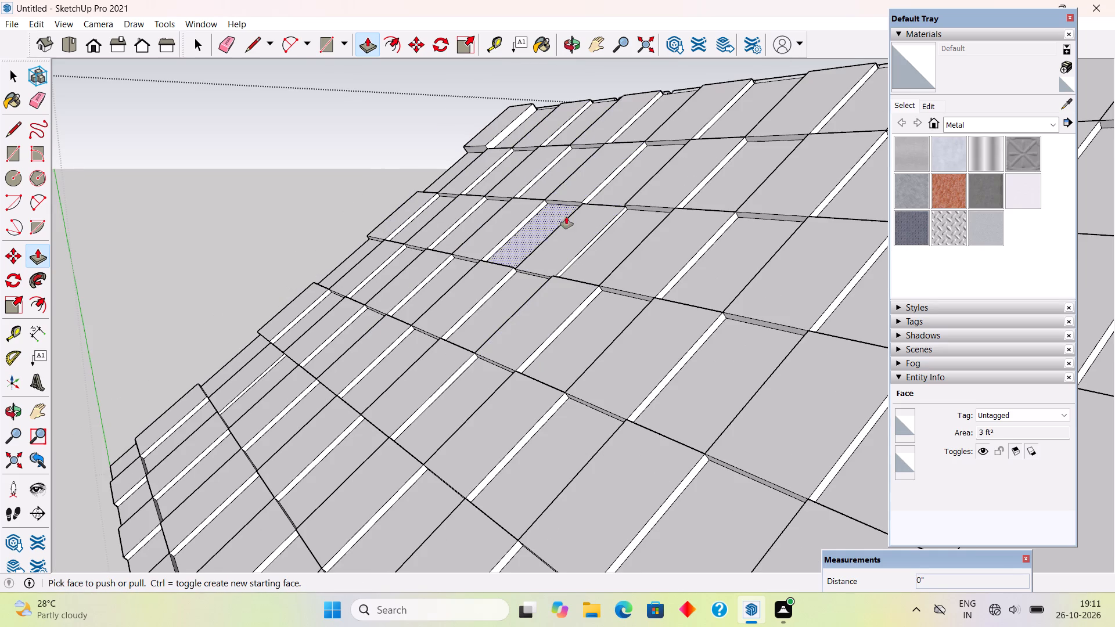
double_click(569, 240)
scroll(524, 276, "down", 4)
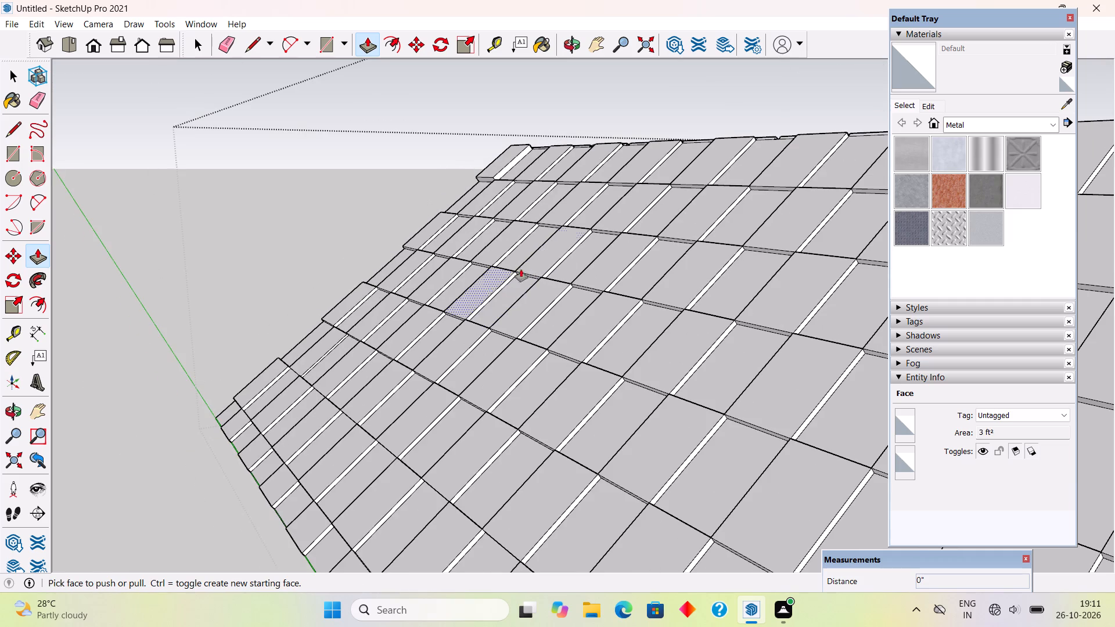
scroll(534, 244, "down", 10)
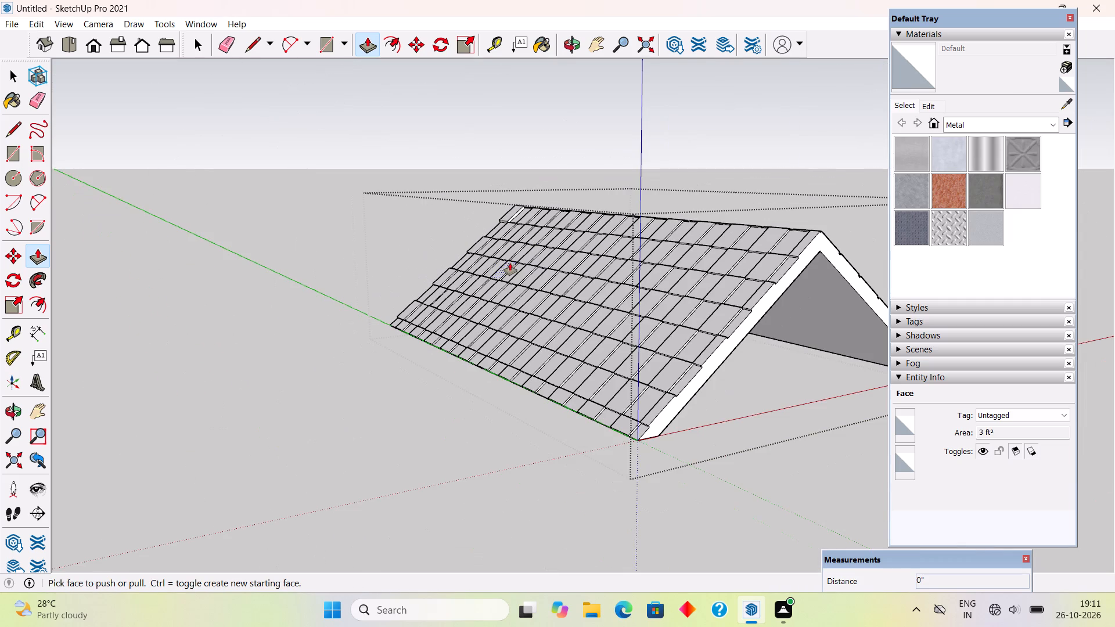
key("space")
middle_click_drag(684, 301, 607, 359)
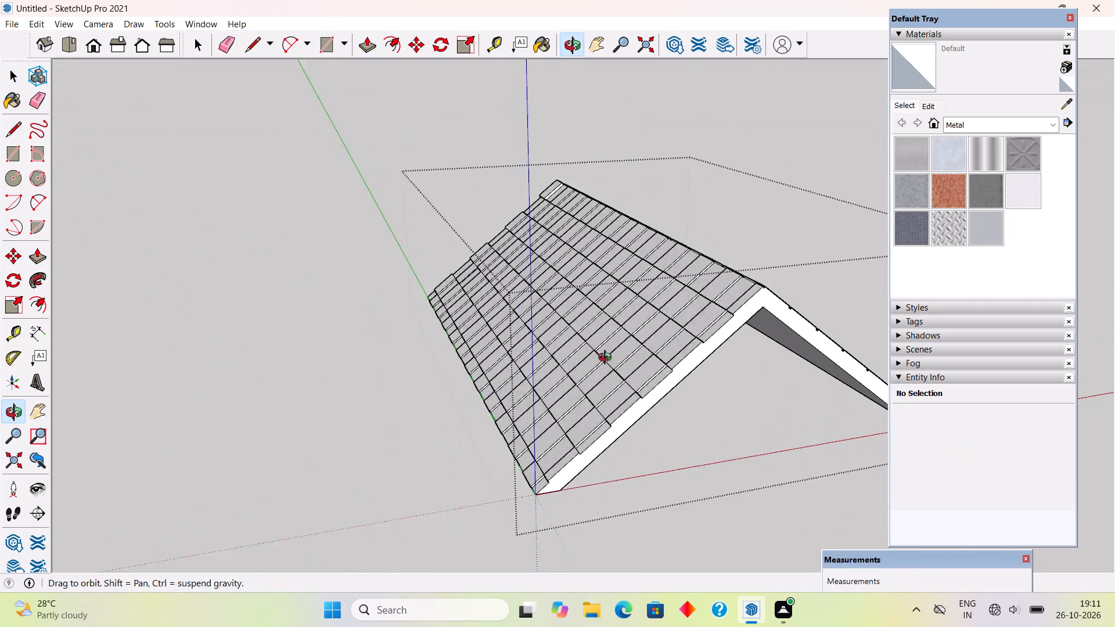
middle_click_drag(607, 359, 544, 259)
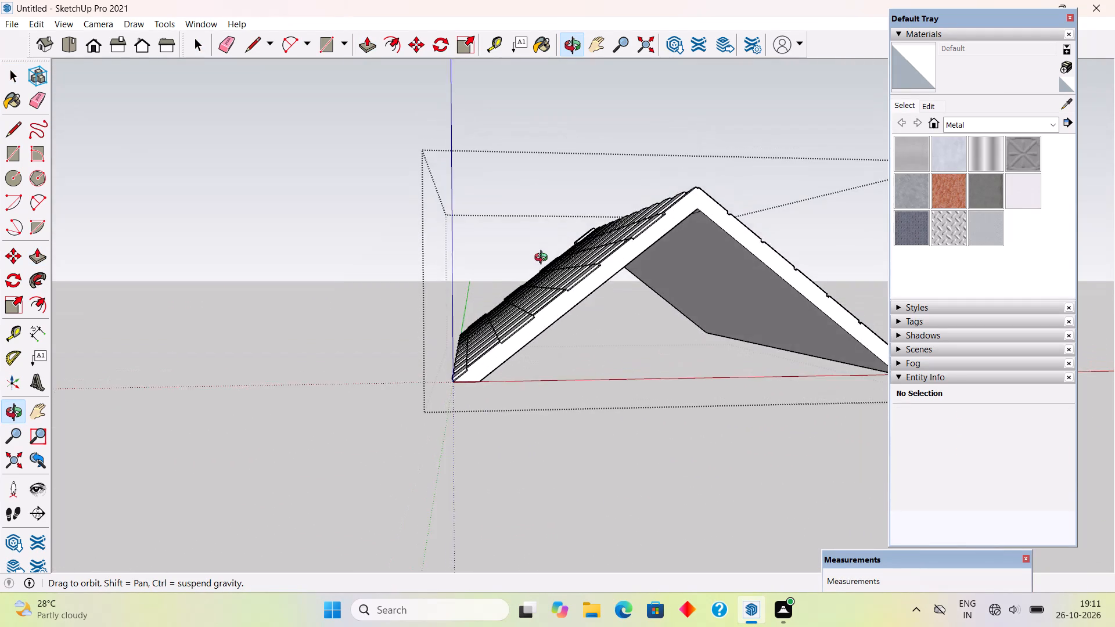
middle_click_drag(544, 259, 533, 282)
left_click(312, 271)
Examine the tiled roof from all around, checking the raised tile pattern on both slopes and the gable end profiles.
scroll(312, 271, "down", 6)
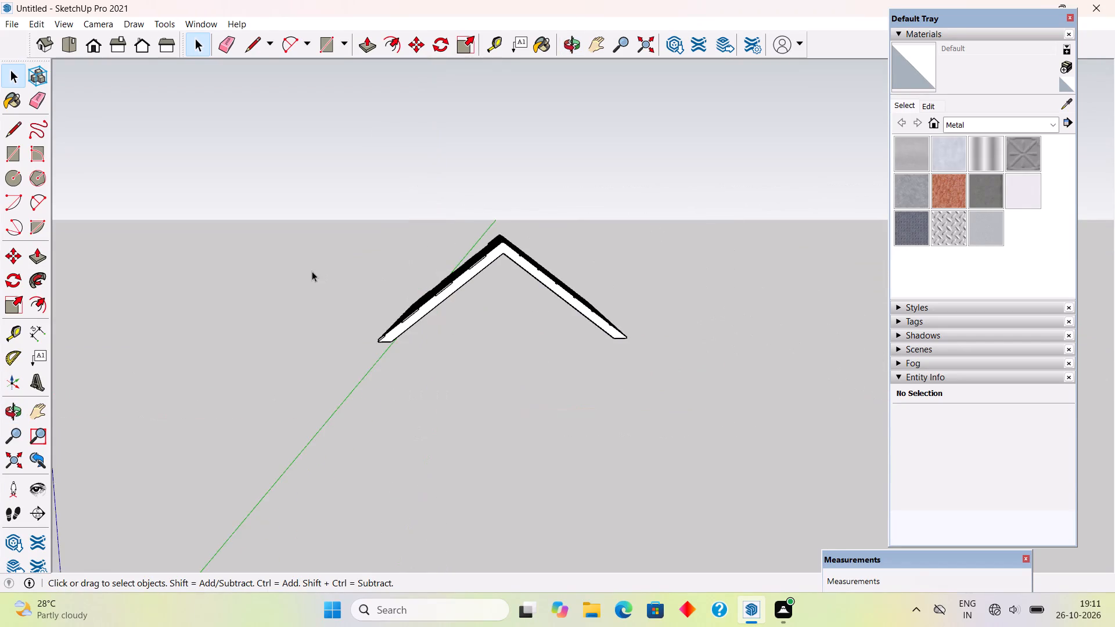
middle_click_drag(458, 321, 625, 412)
scroll(625, 412, "up", 5)
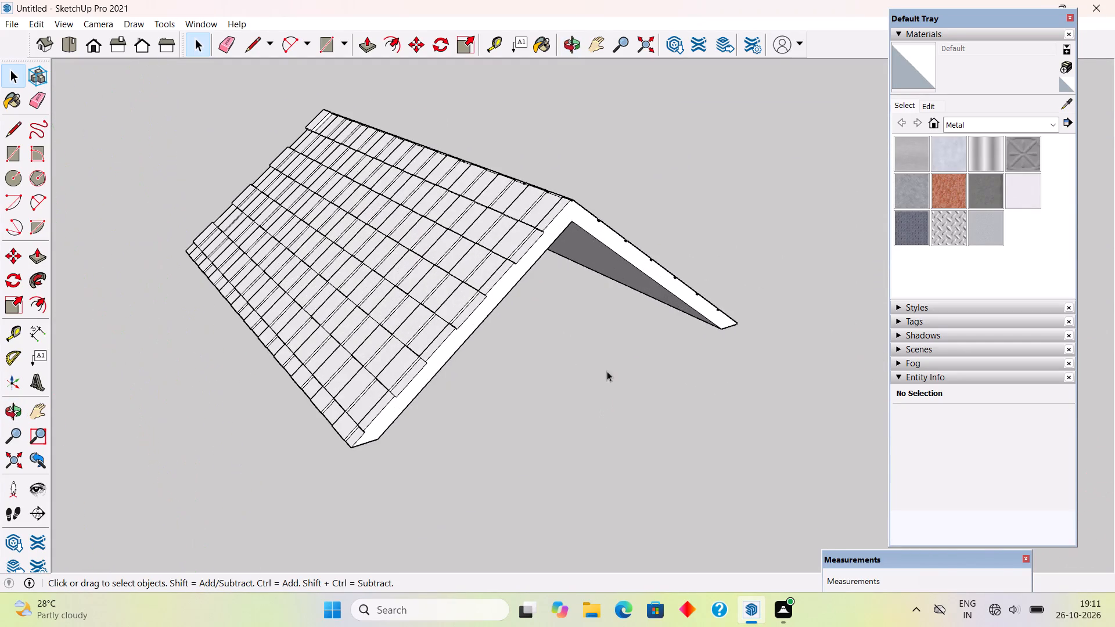
scroll(454, 329, "up", 5)
middle_click_drag(454, 328, 742, 238)
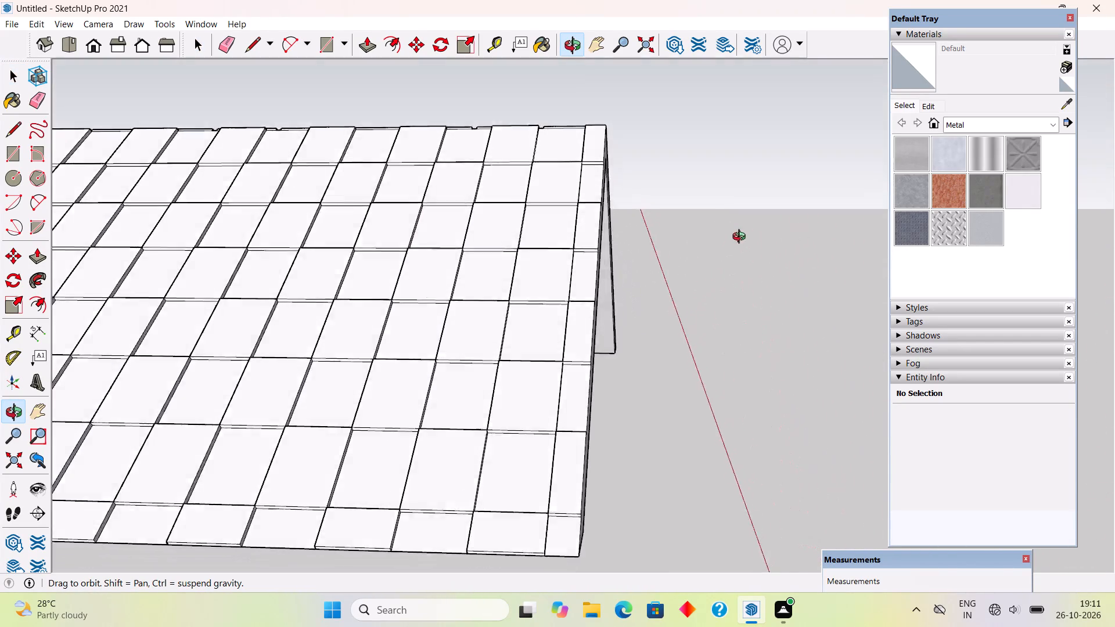
middle_click_drag(742, 238, 440, 207)
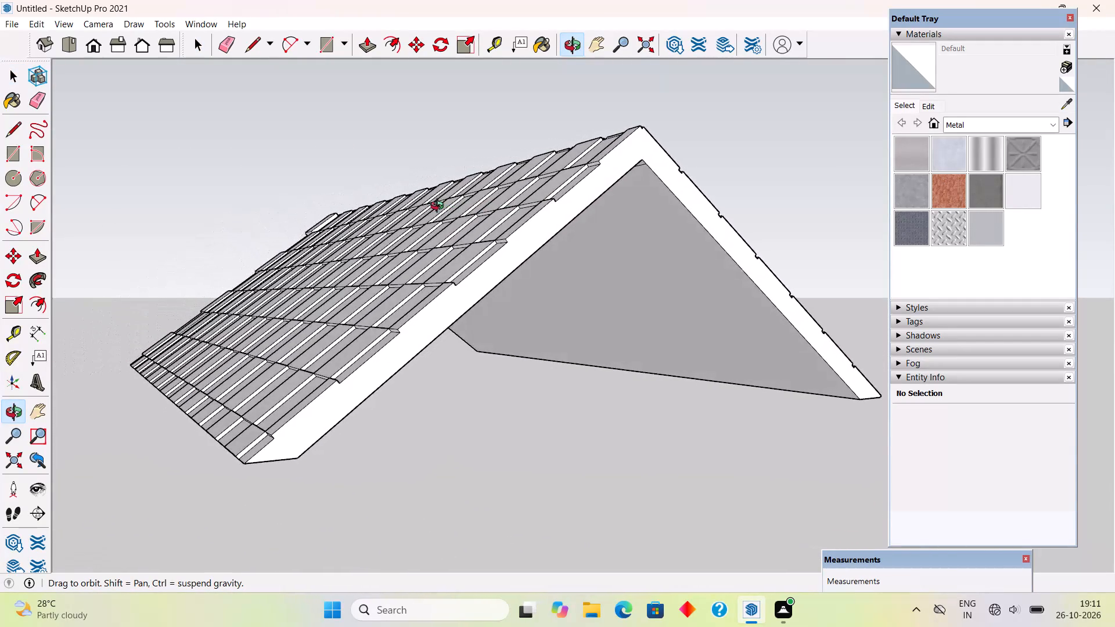
middle_click_drag(440, 207, 438, 207)
scroll(438, 207, "up", 1)
scroll(440, 207, "down", 4)
middle_click_drag(526, 203, 328, 194)
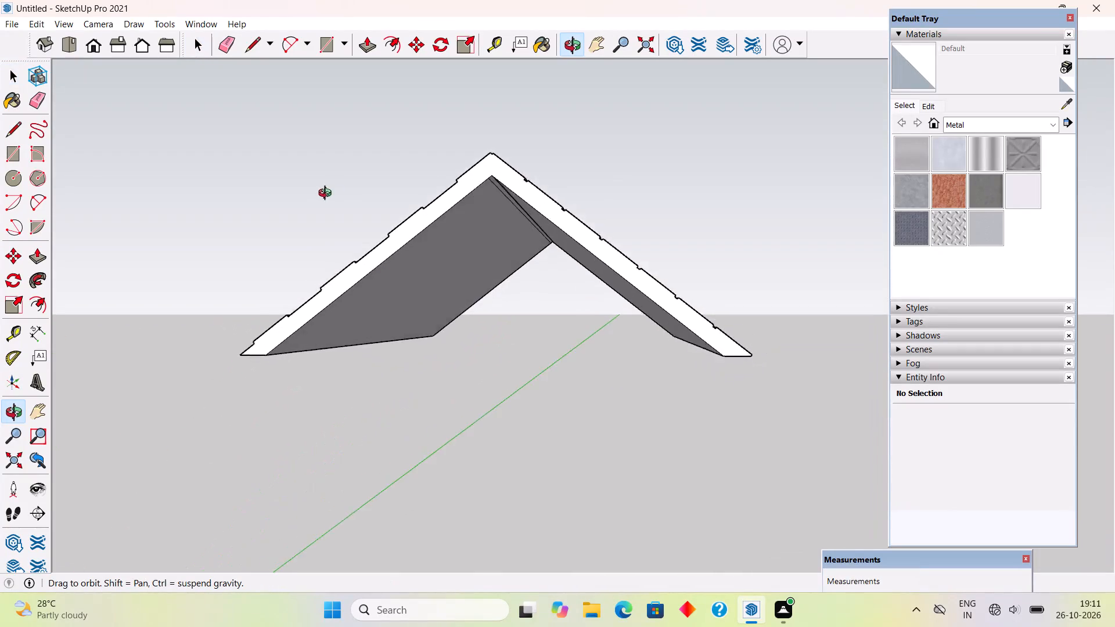
middle_click_drag(328, 194, 356, 253)
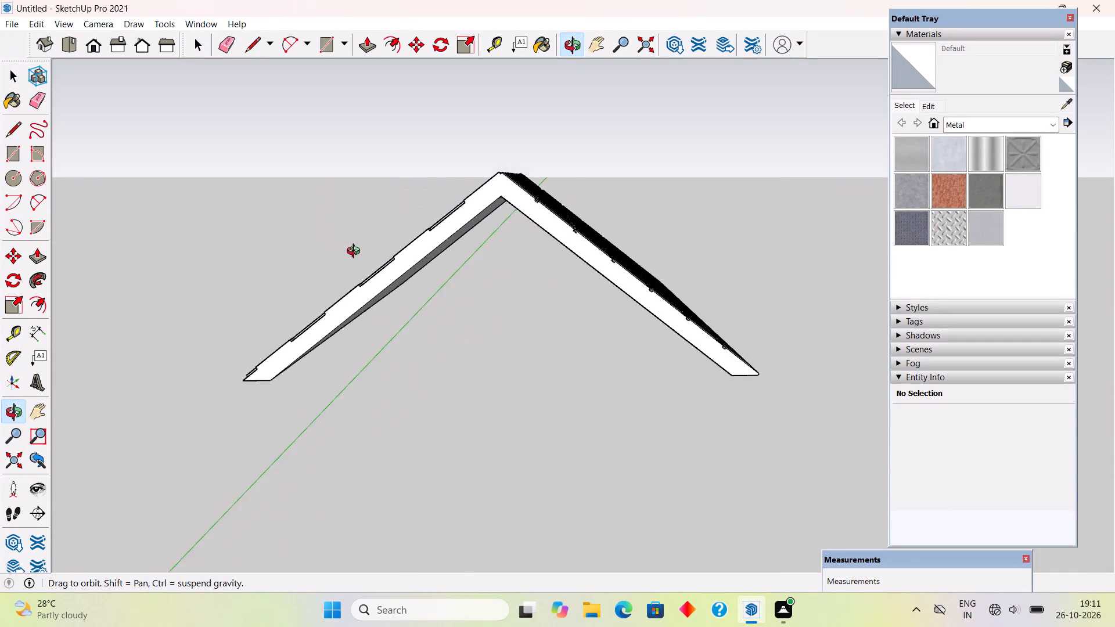
middle_click_drag(356, 253, 45, 265)
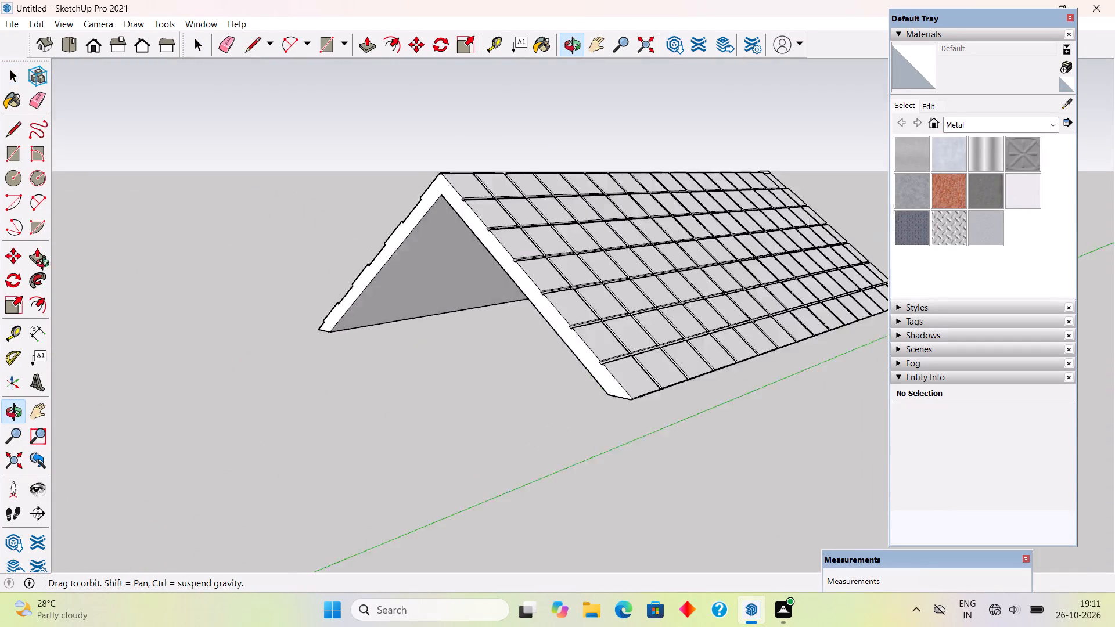
middle_click_drag(45, 265, 38, 275)
middle_click_drag(491, 280, 0, 175)
middle_click_drag(283, 208, 34, 277)
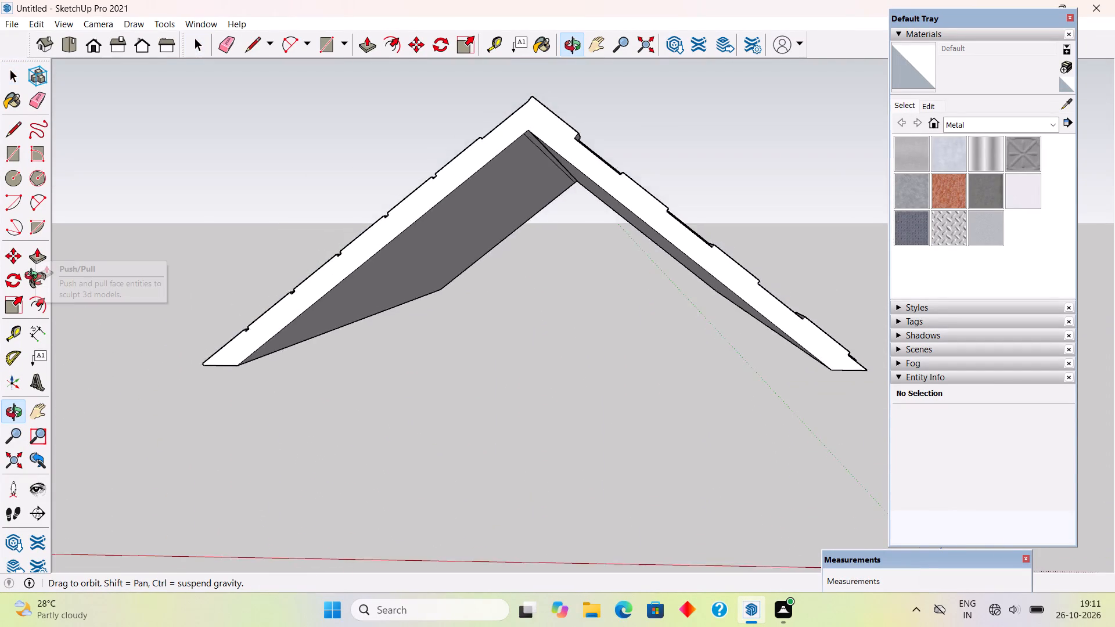
middle_click_drag(34, 277, 134, 331)
scroll(134, 331, "down", 1)
middle_click_drag(444, 308, 456, 358)
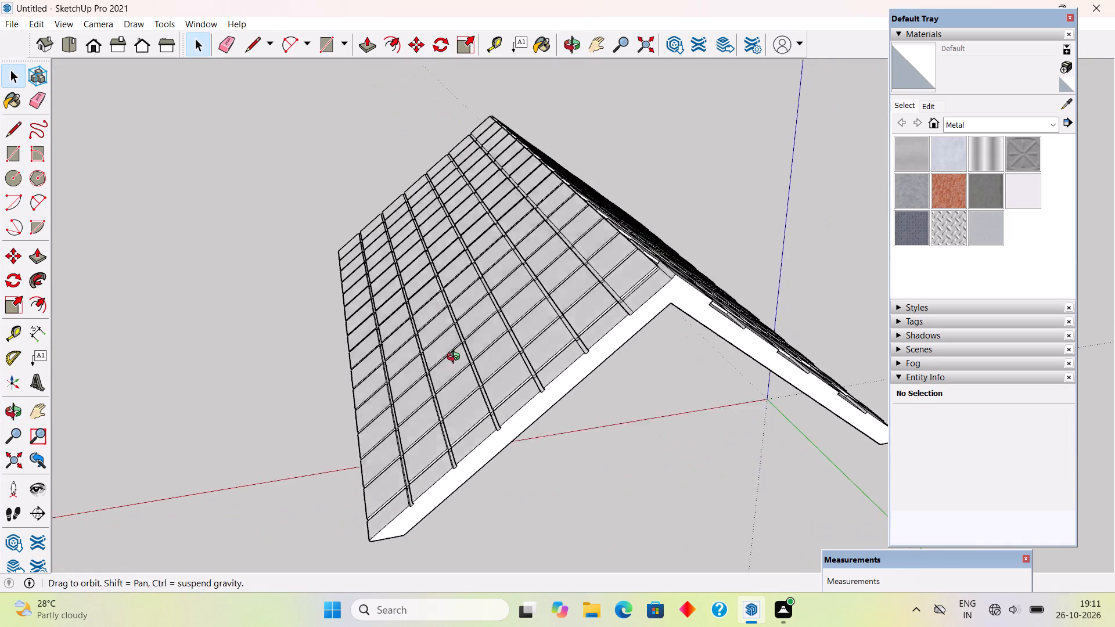
middle_click_drag(456, 358, 461, 363)
scroll(513, 426, "up", 5)
middle_click_drag(513, 405, 434, 232)
scroll(434, 232, "down", 4)
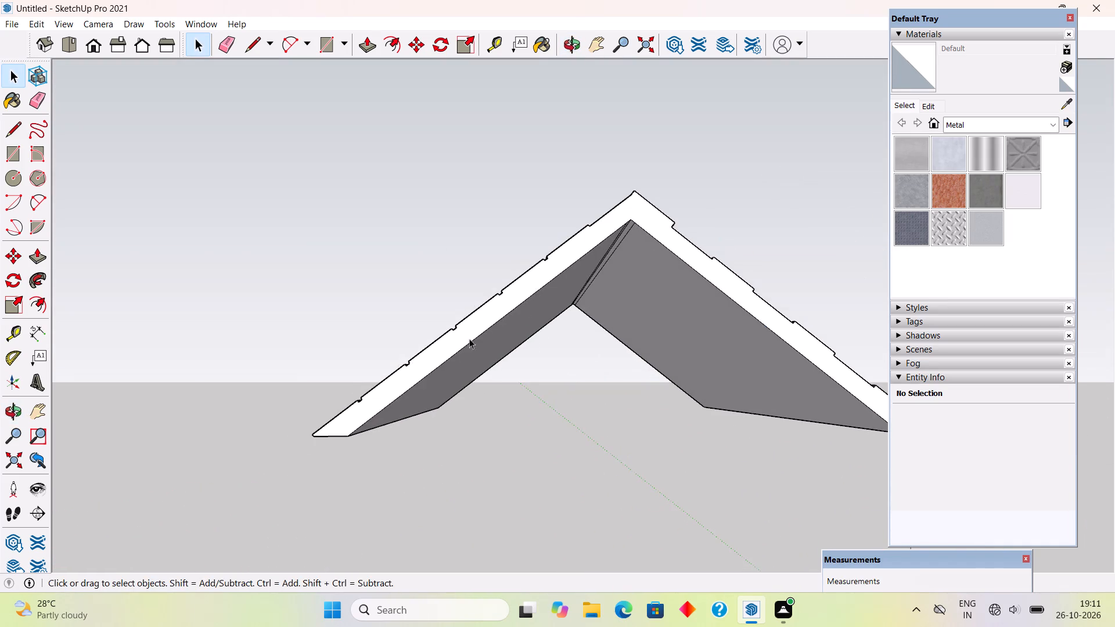
middle_click_drag(467, 355, 599, 404)
middle_click_drag(470, 337, 699, 352)
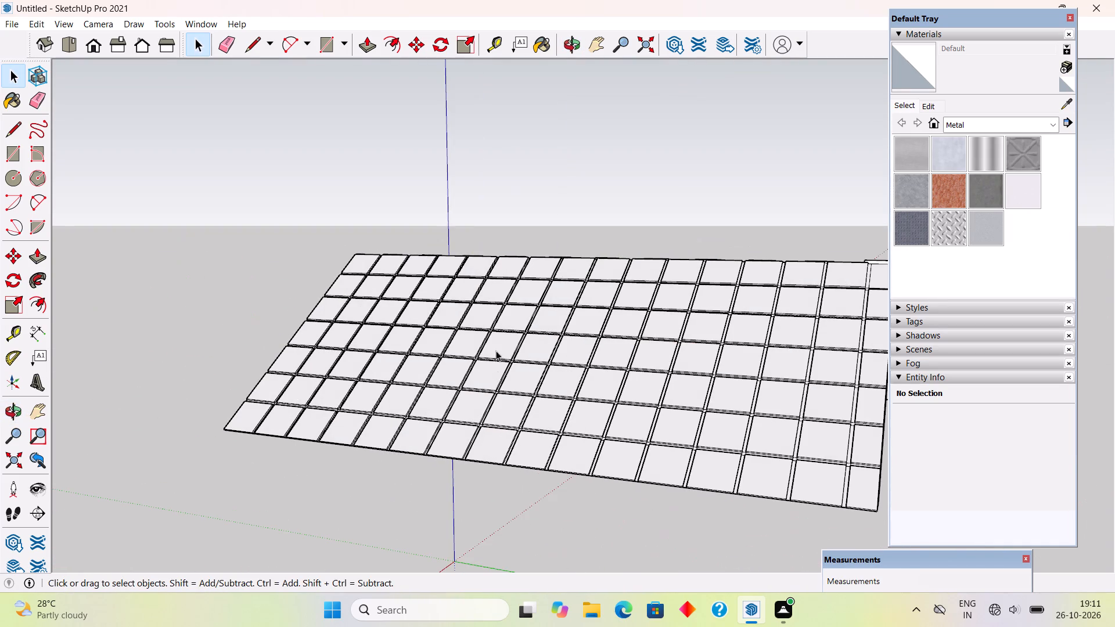
scroll(374, 313, "down", 4)
middle_click_drag(337, 343, 814, 310)
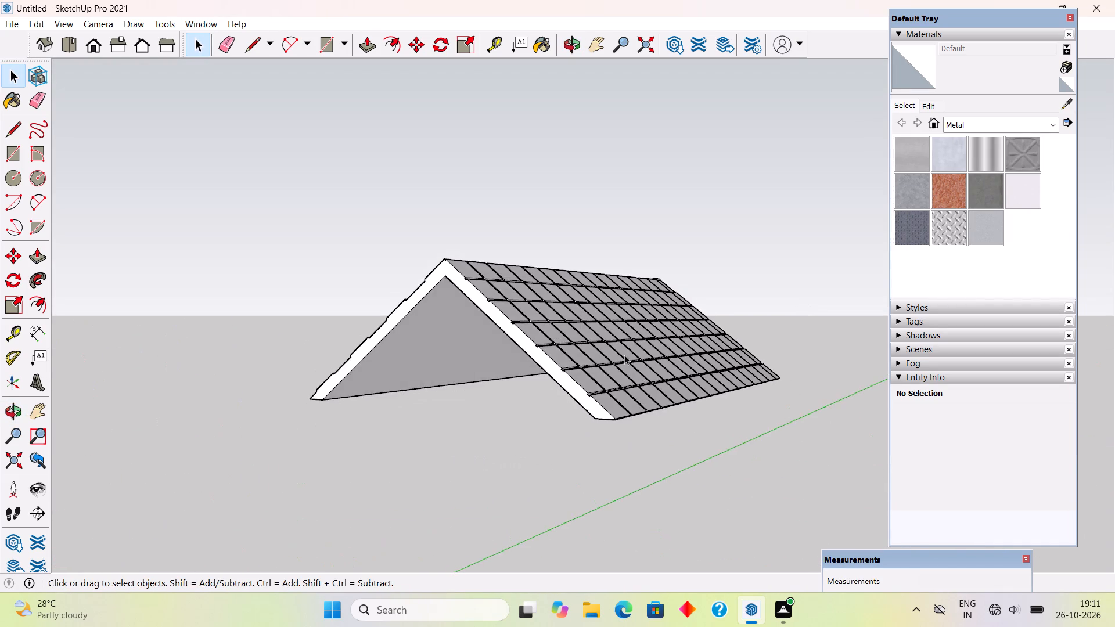
scroll(625, 354, "up", 3)
middle_click_drag(607, 261, 672, 362)
scroll(675, 354, "down", 9)
scroll(669, 370, "up", 5)
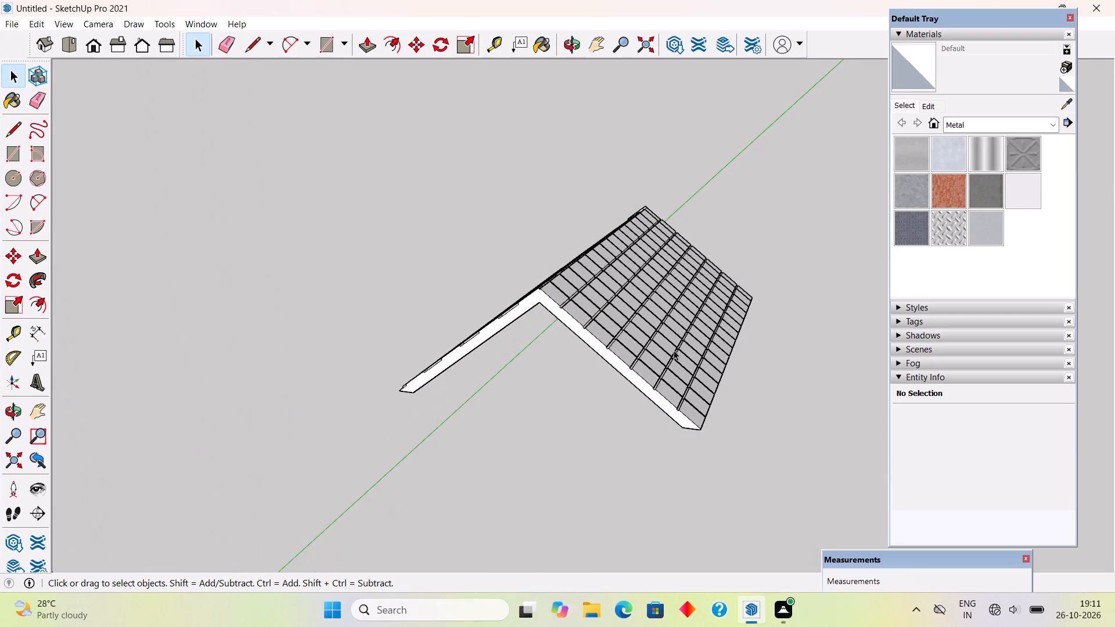
middle_click_drag(614, 392, 826, 391)
scroll(826, 391, "up", 1)
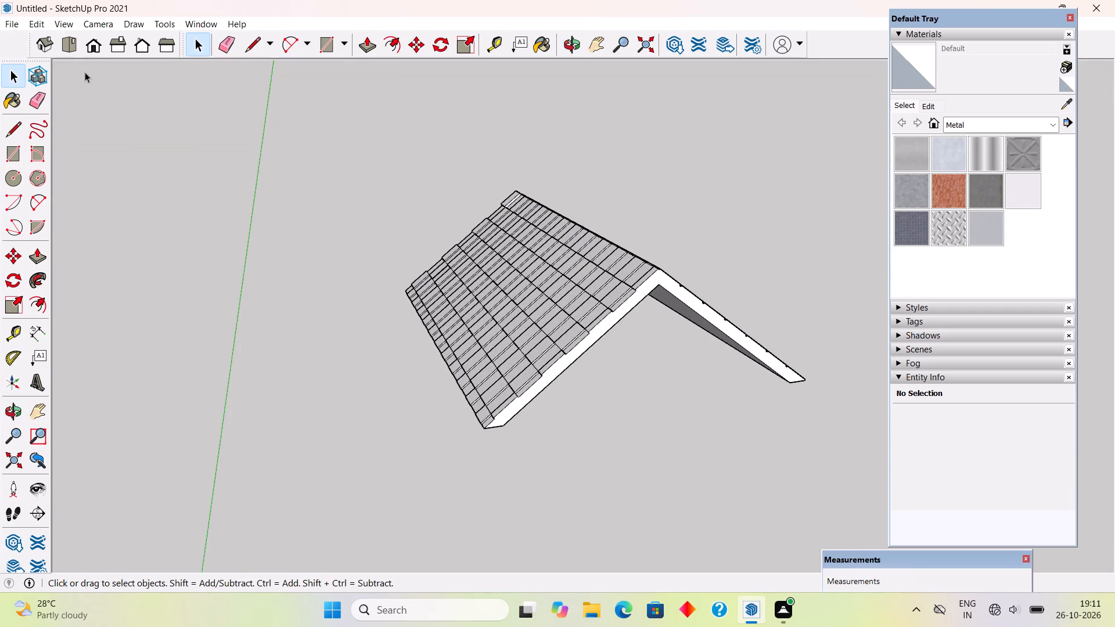
Unhide the hidden geometry of the rest of the house.
left_click(35, 19)
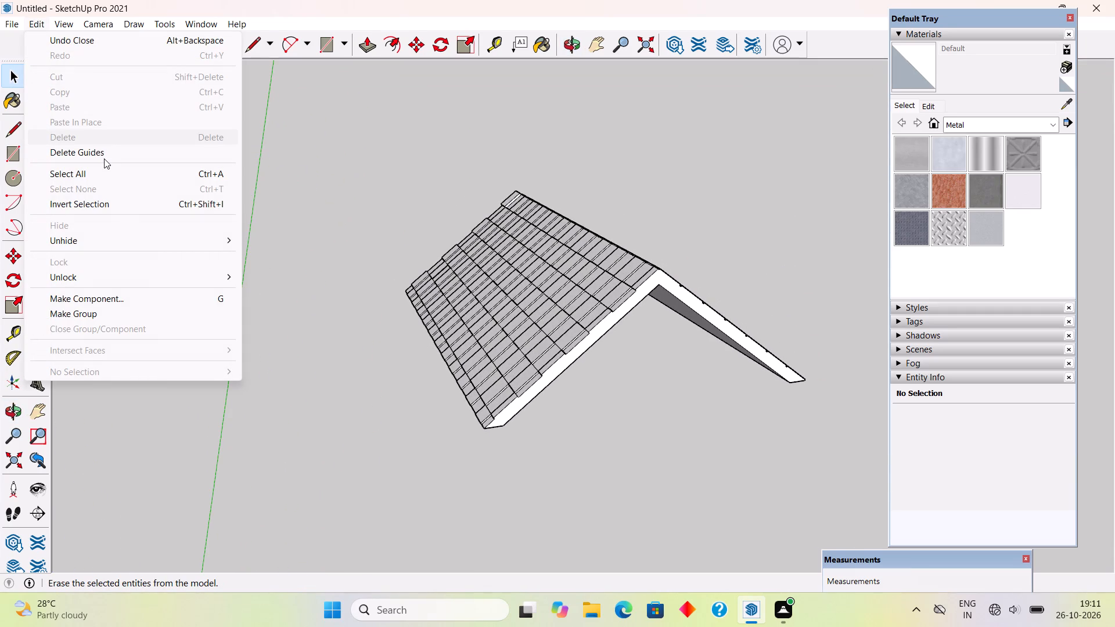
left_click(136, 243)
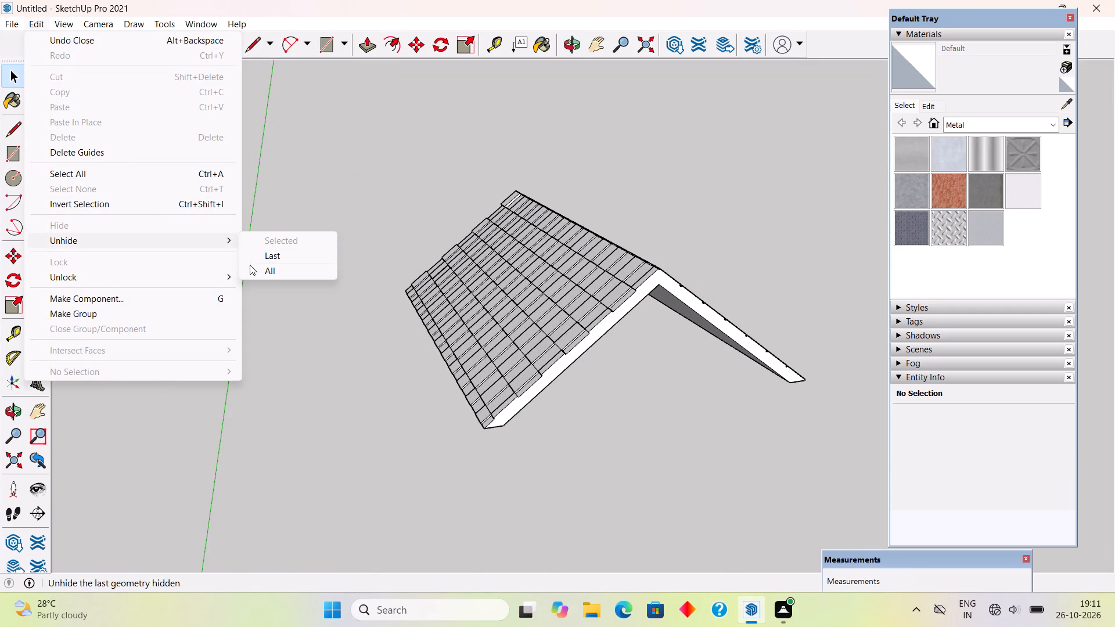
left_click(250, 265)
Move the tiled roof group from the apex of its underside onto the top apex of the gable frame below, and deselect it.
scroll(271, 262, "down", 7)
middle_click_drag(548, 317, 512, 196)
scroll(411, 259, "up", 6)
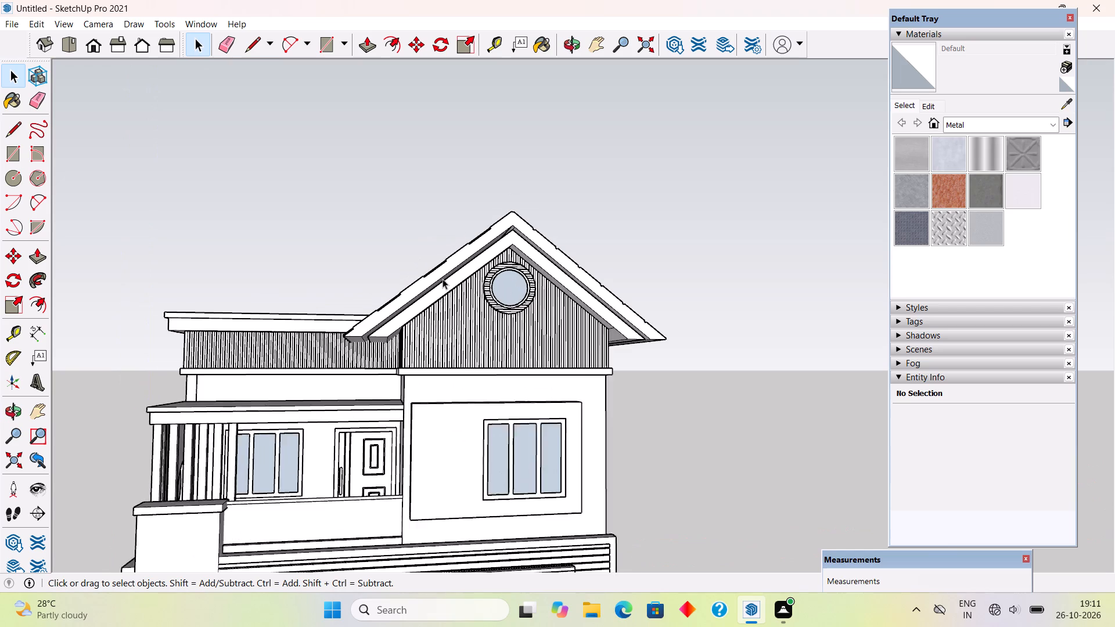
scroll(443, 279, "up", 1)
scroll(488, 228, "up", 17)
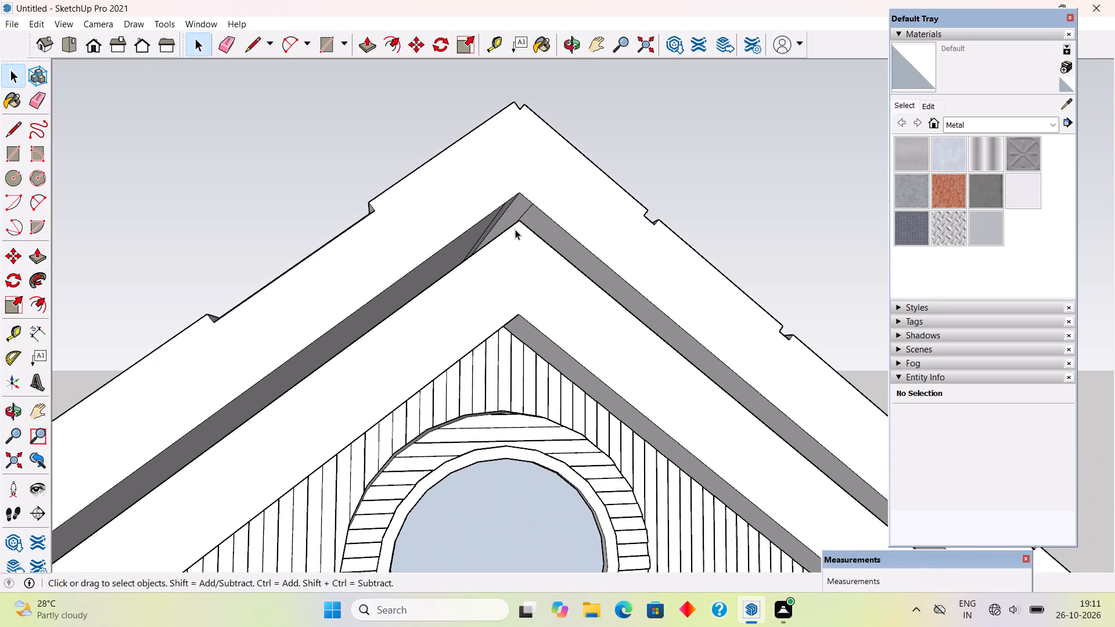
middle_click_drag(507, 212, 470, 280)
scroll(486, 284, "up", 5)
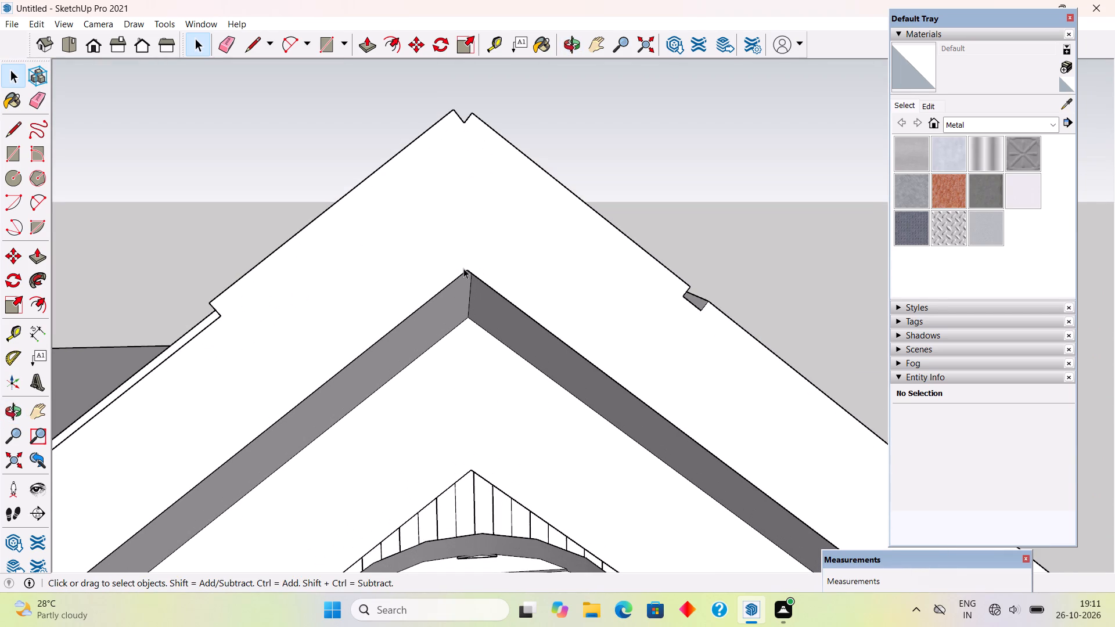
left_click(464, 268)
middle_click_drag(473, 279, 371, 320)
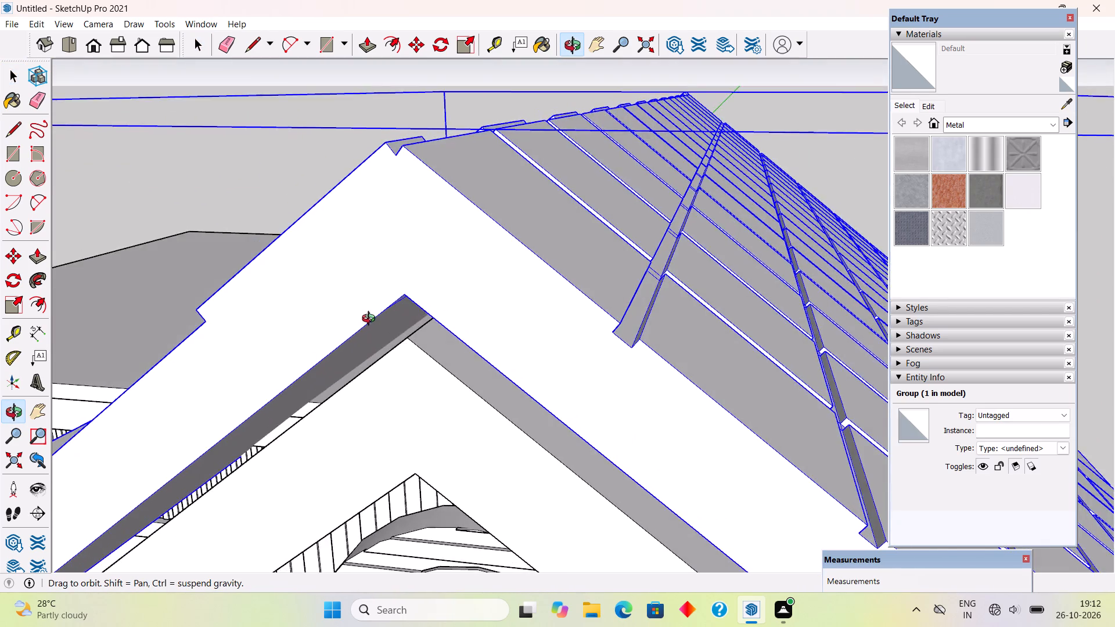
middle_click_drag(371, 320, 414, 319)
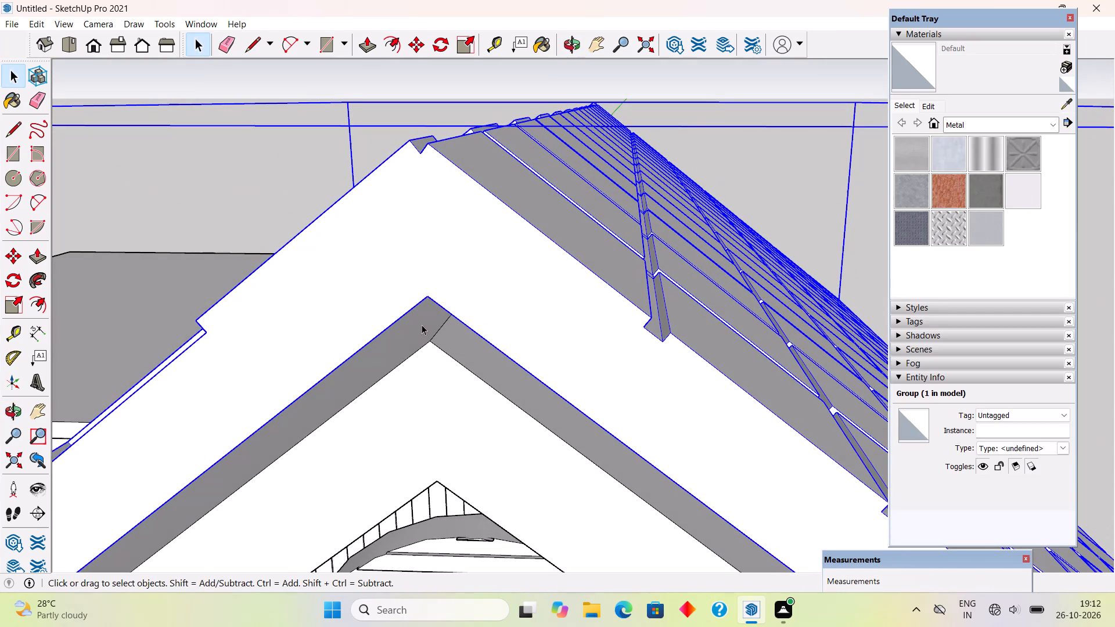
key("m")
left_click(427, 301)
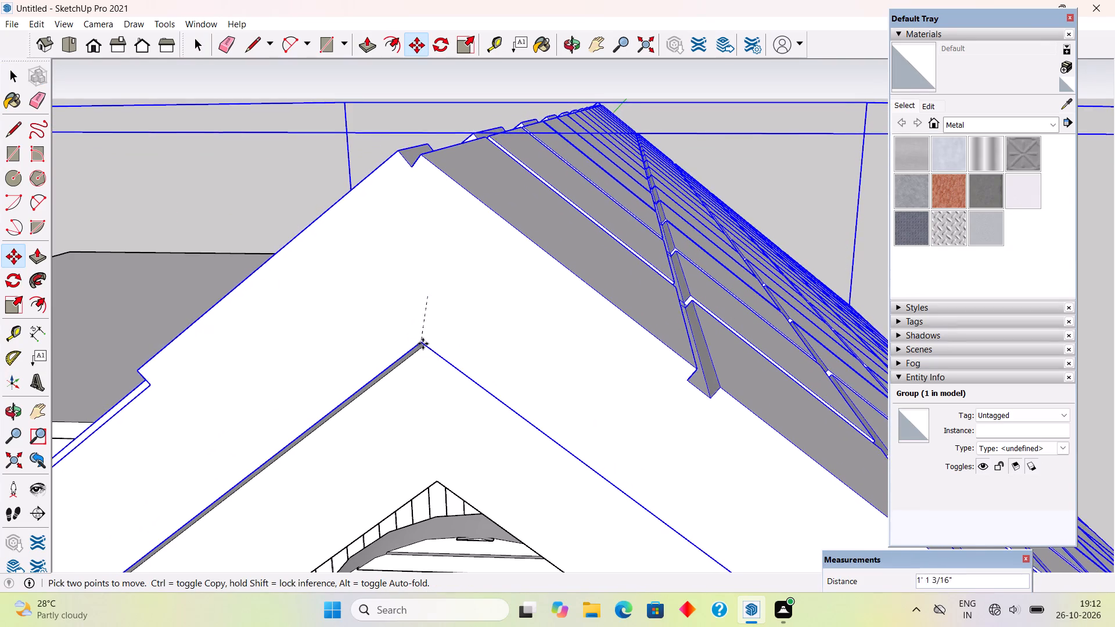
left_click(429, 343)
scroll(454, 264, "down", 10)
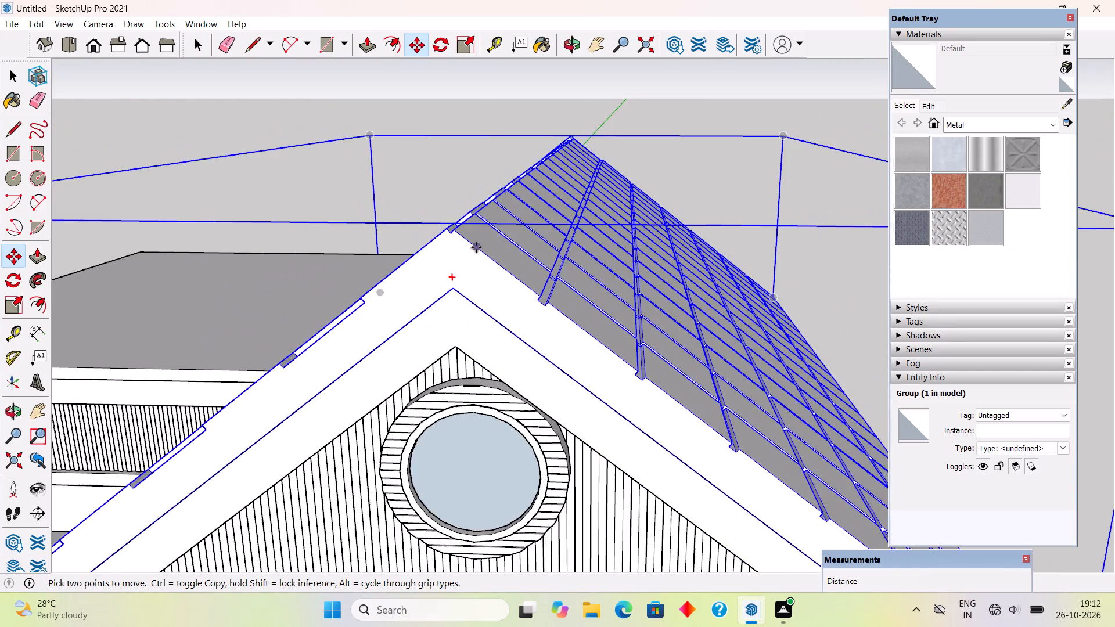
scroll(487, 253, "down", 8)
key("space")
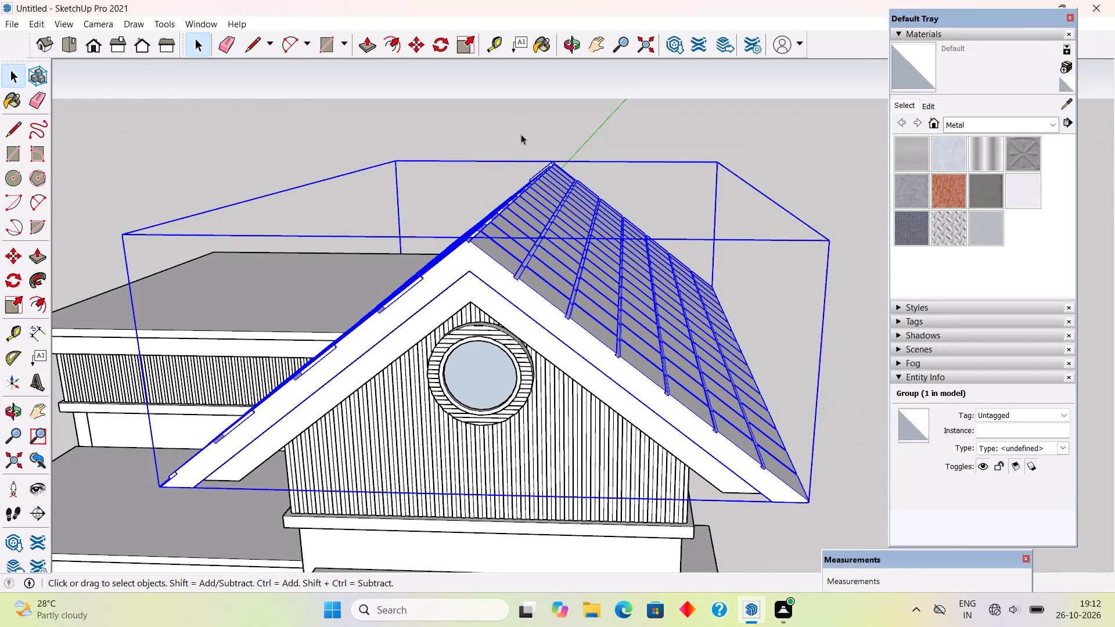
left_click(521, 134)
Open the tiled roof group for editing and select its front gable end face, including its edges, at the ridge notch.
middle_click_drag(476, 344, 600, 266)
scroll(538, 234, "down", 7)
middle_click_drag(479, 279, 393, 287)
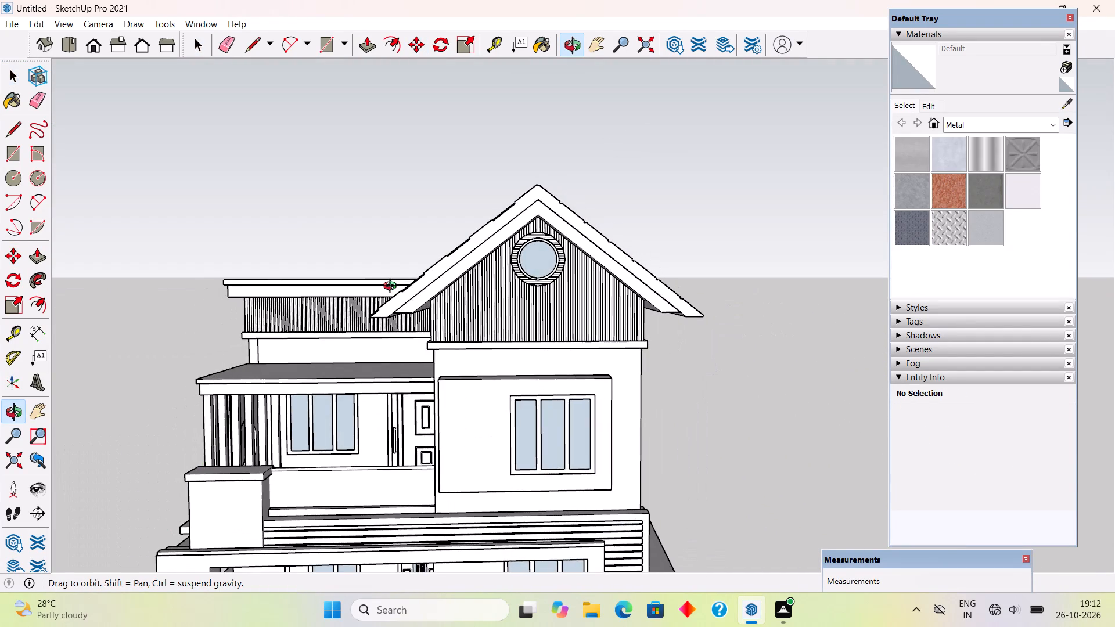
middle_click_drag(393, 287, 395, 326)
scroll(436, 277, "up", 3)
scroll(532, 210, "up", 5)
scroll(612, 124, "up", 11)
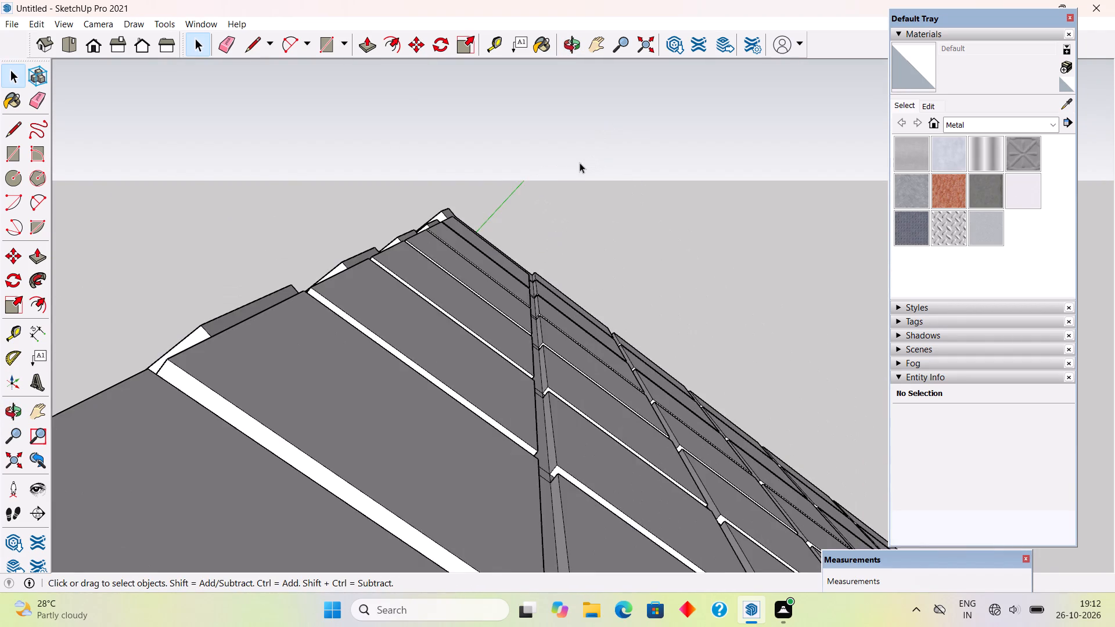
scroll(573, 165, "down", 6)
double_click(527, 254)
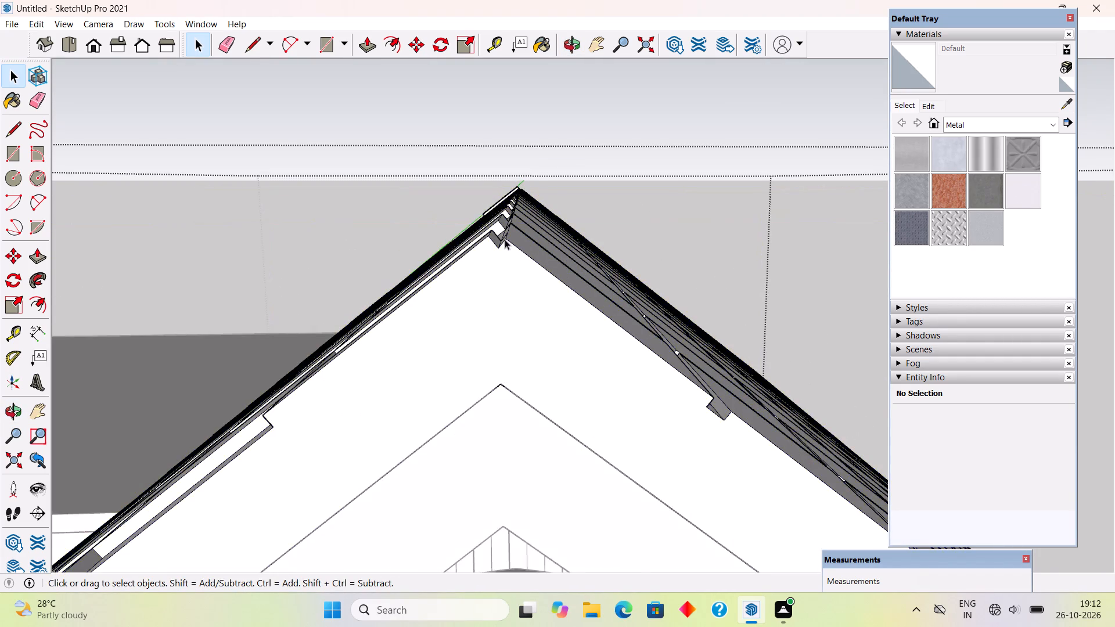
scroll(504, 235, "up", 5)
double_click(489, 279)
scroll(489, 240, "up", 10)
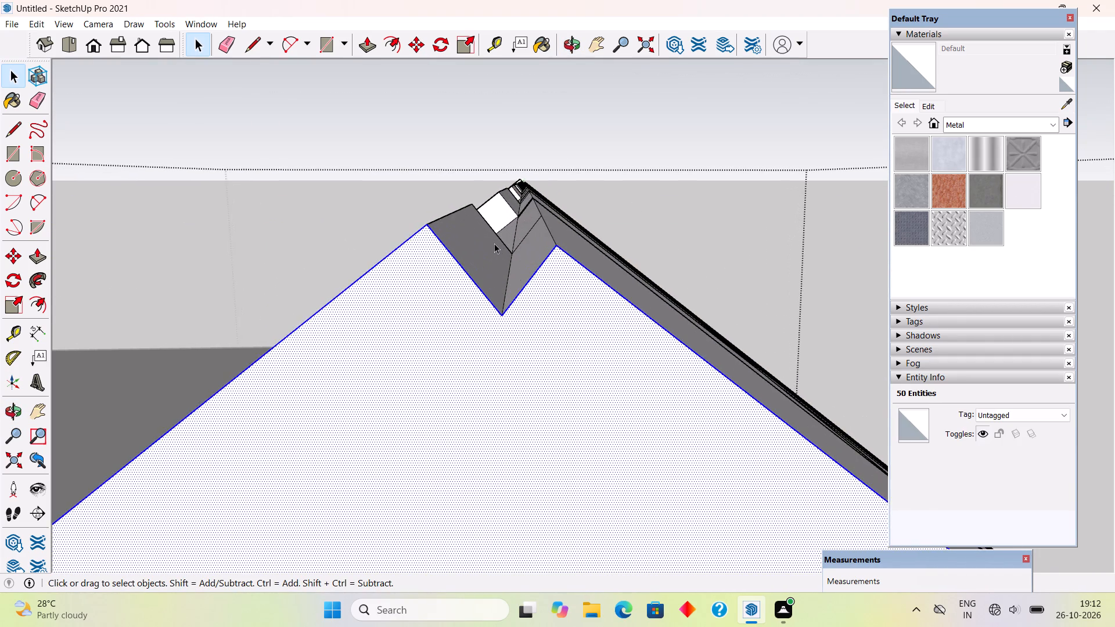
middle_click_drag(495, 248, 533, 262)
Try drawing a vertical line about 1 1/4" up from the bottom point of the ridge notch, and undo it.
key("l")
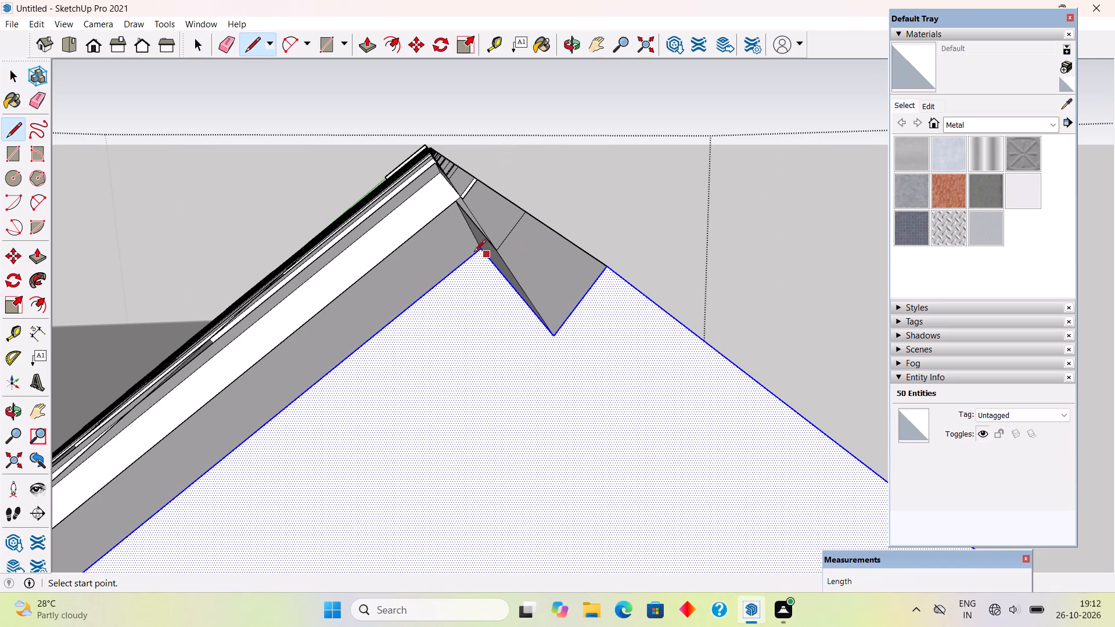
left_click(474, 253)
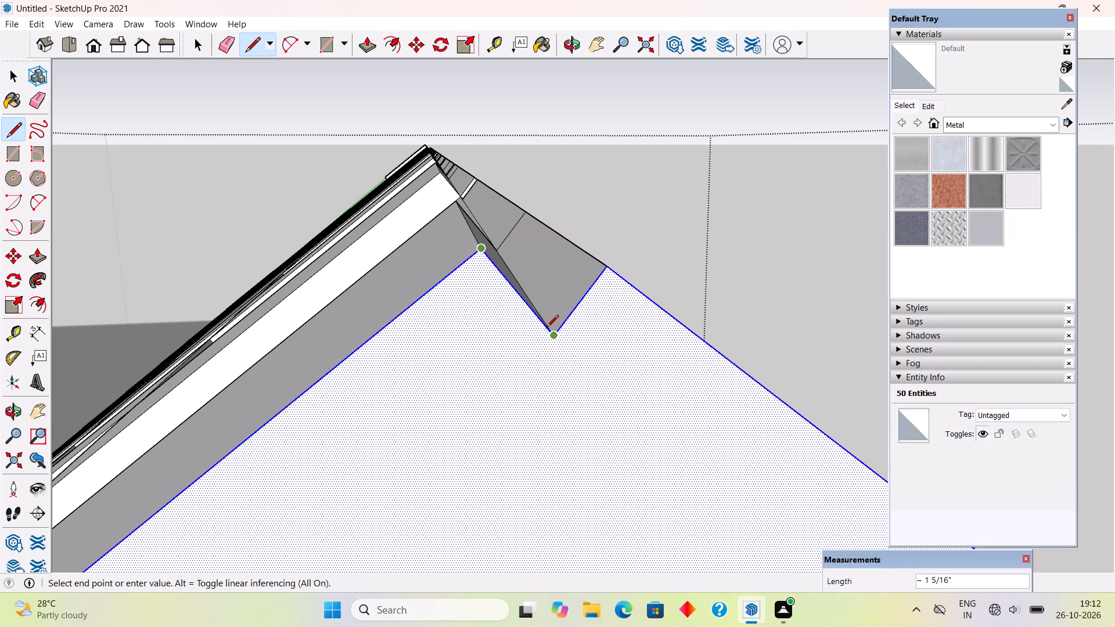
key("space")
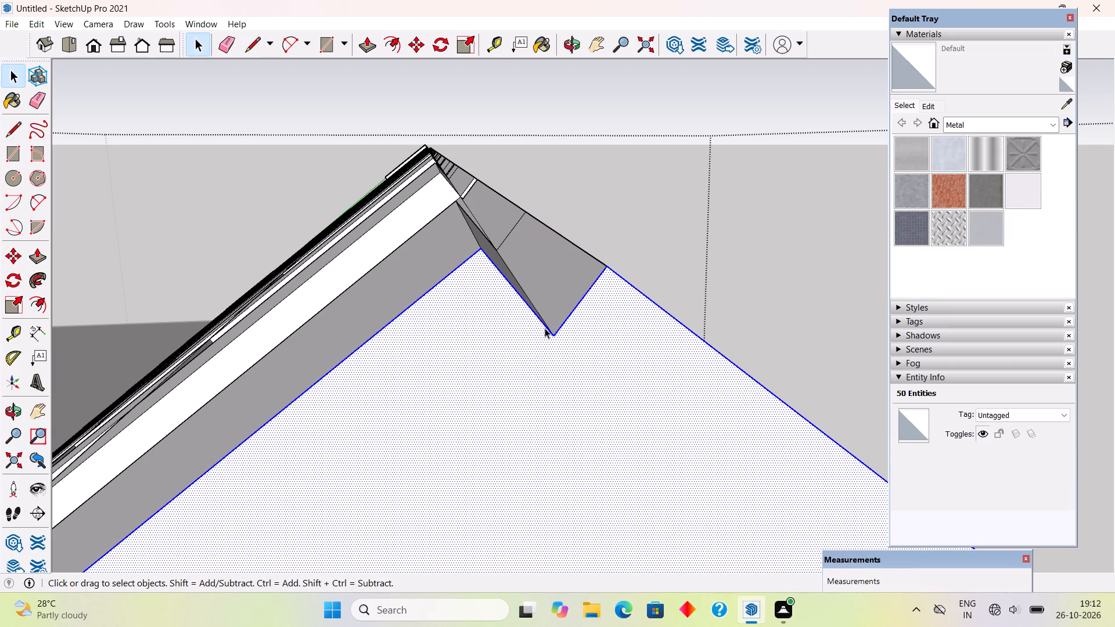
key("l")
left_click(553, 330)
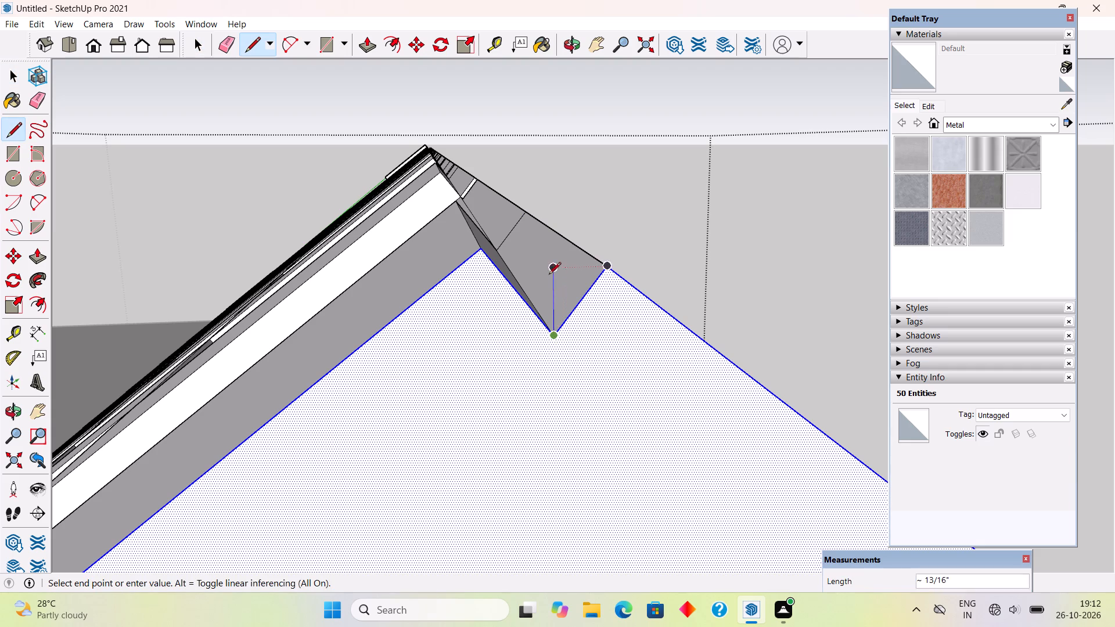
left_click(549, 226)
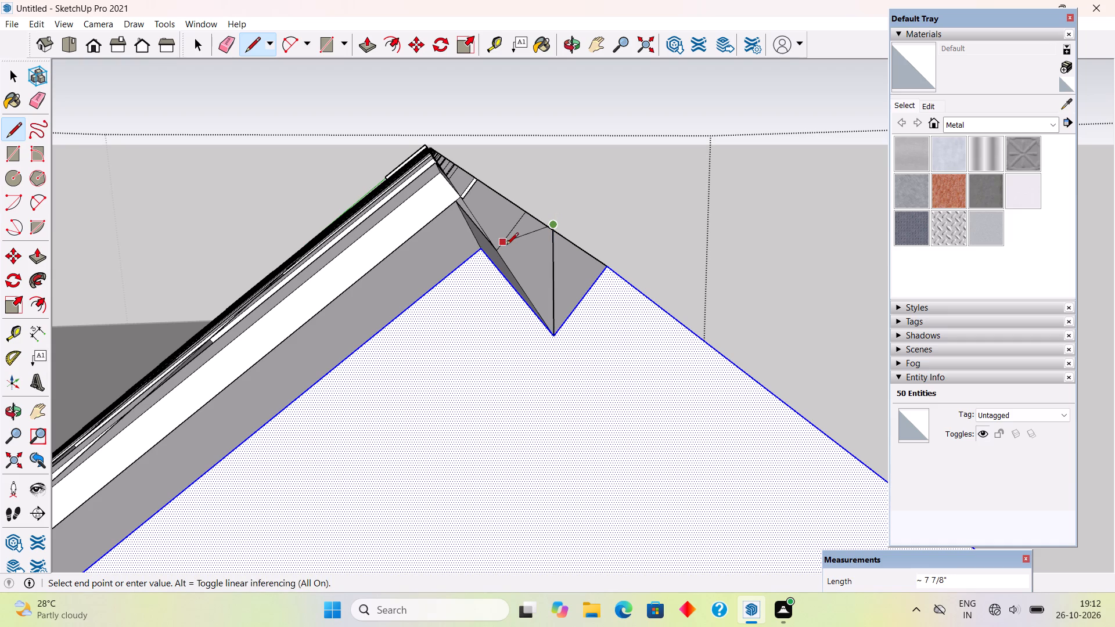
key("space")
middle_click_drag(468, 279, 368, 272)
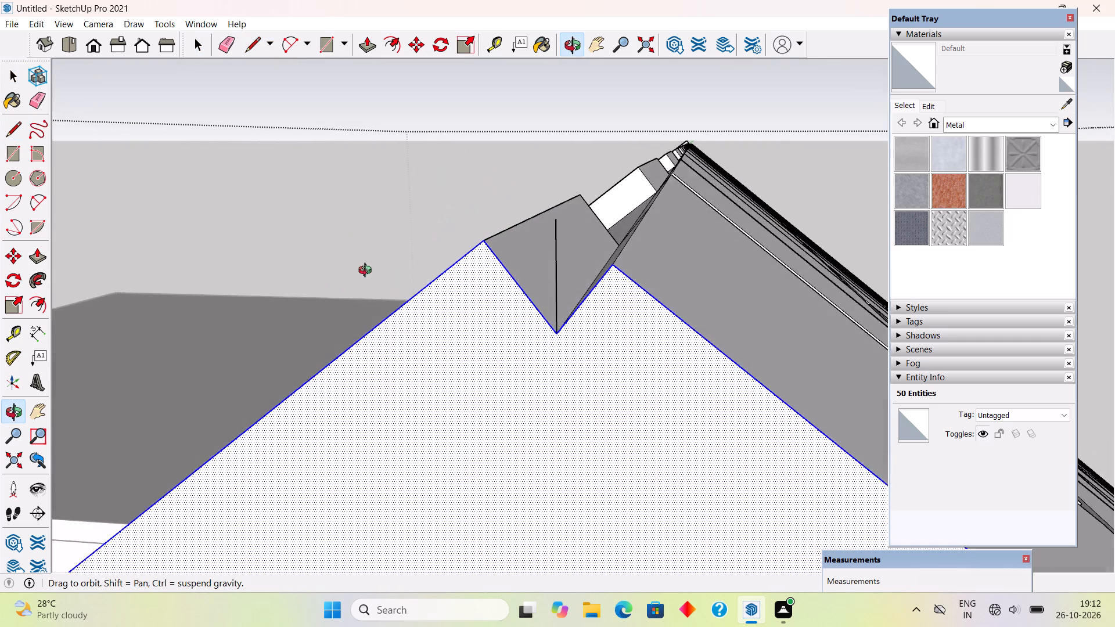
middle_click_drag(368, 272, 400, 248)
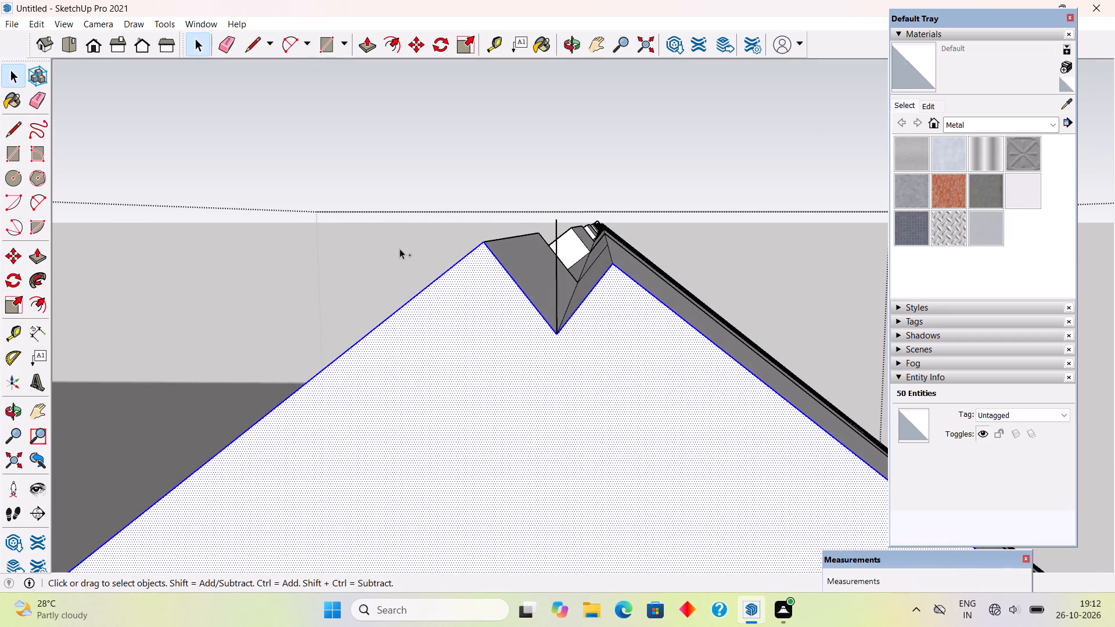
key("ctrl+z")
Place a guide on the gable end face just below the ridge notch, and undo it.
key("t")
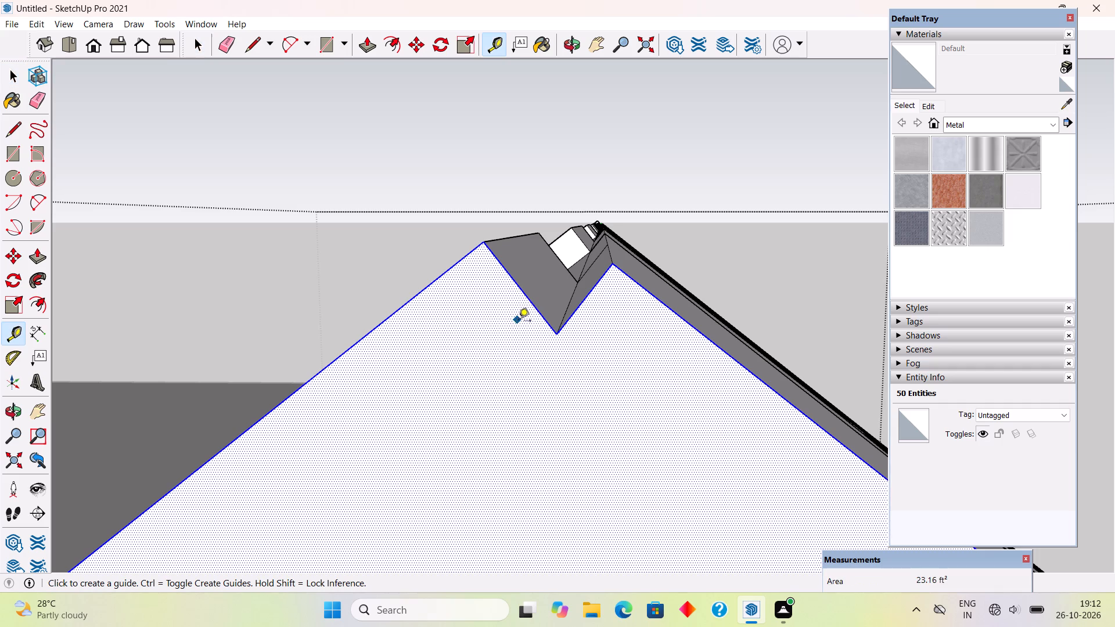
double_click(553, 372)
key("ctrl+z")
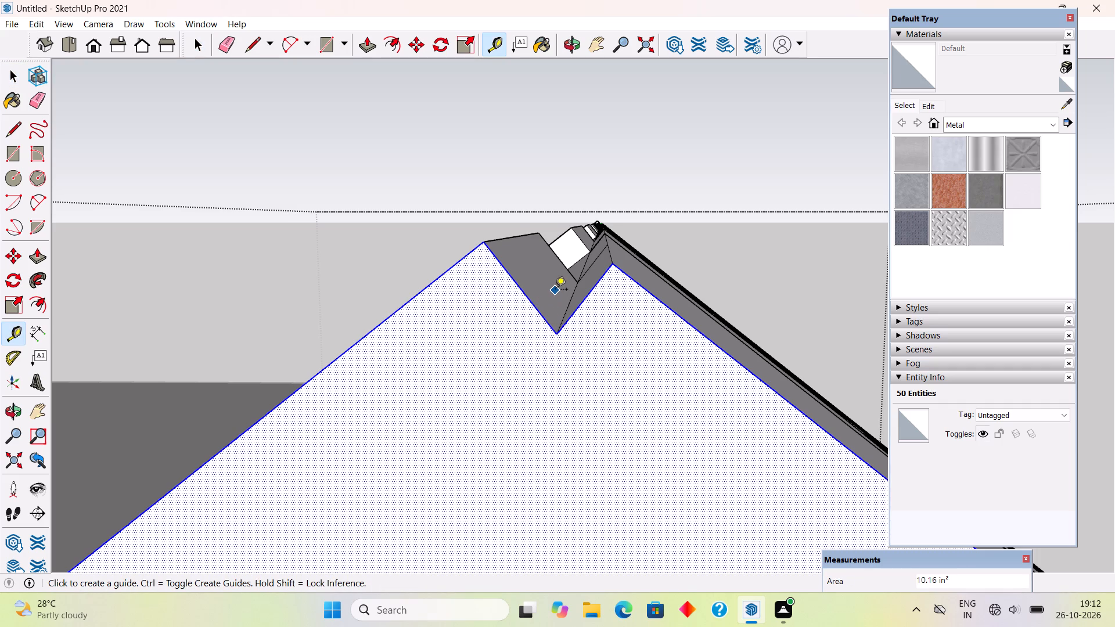
Draw a 2' vertical line upward from the bottom point of the ridge notch on the front gable end.
key("l")
left_click(560, 336)
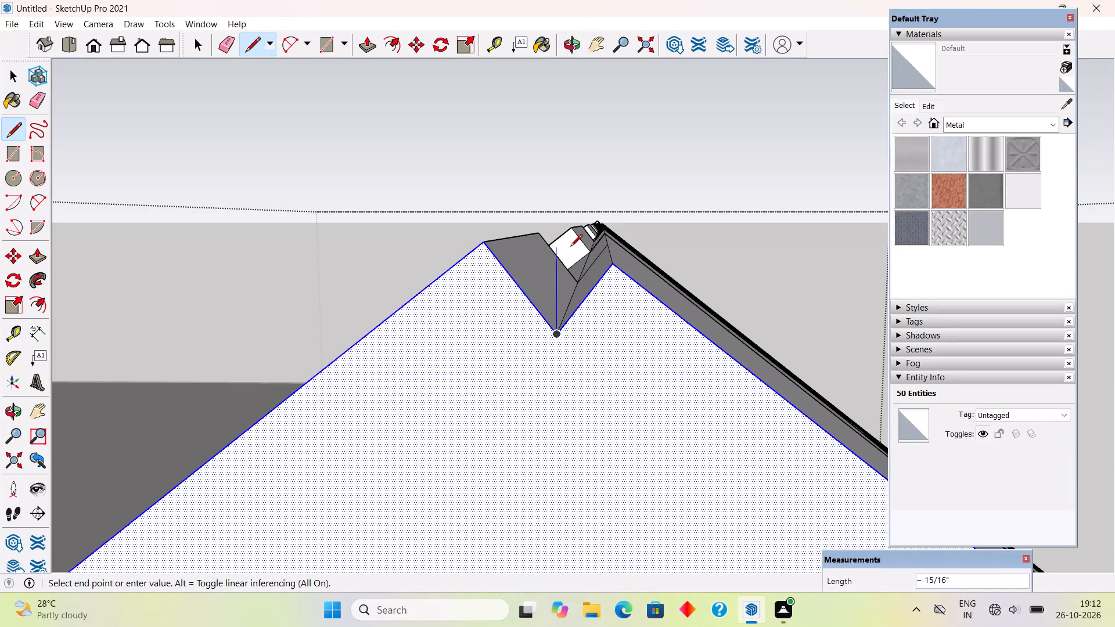
type("2'")
key("Return")
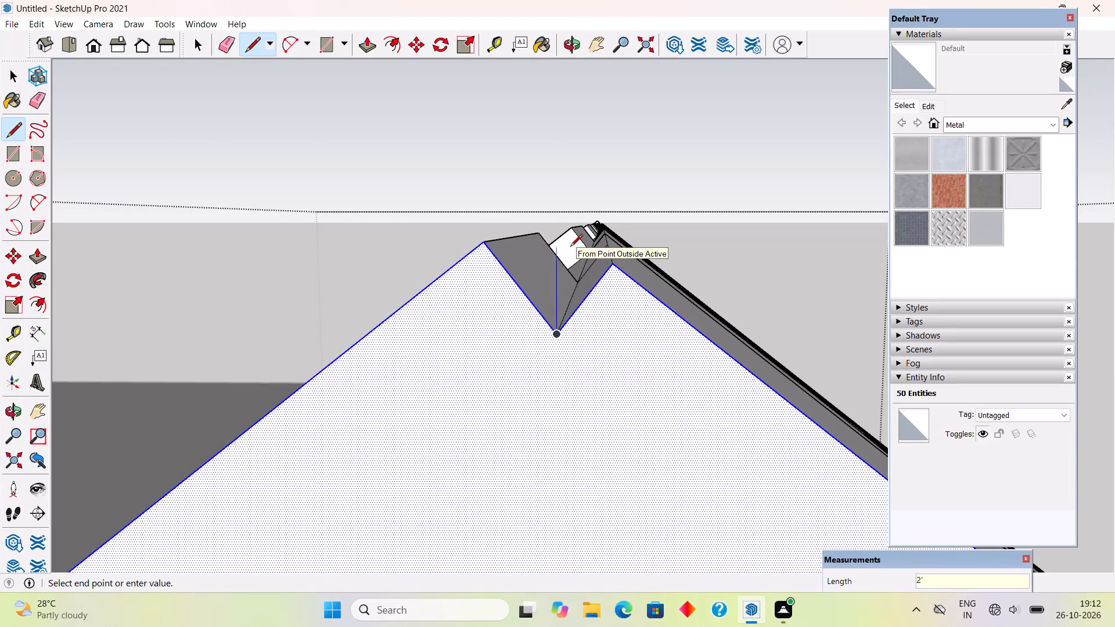
key("space")
Draw lines from both upper corners of the notch to one shared point on the vertical line, closing the notch with faces.
middle_click_drag(513, 263, 576, 297)
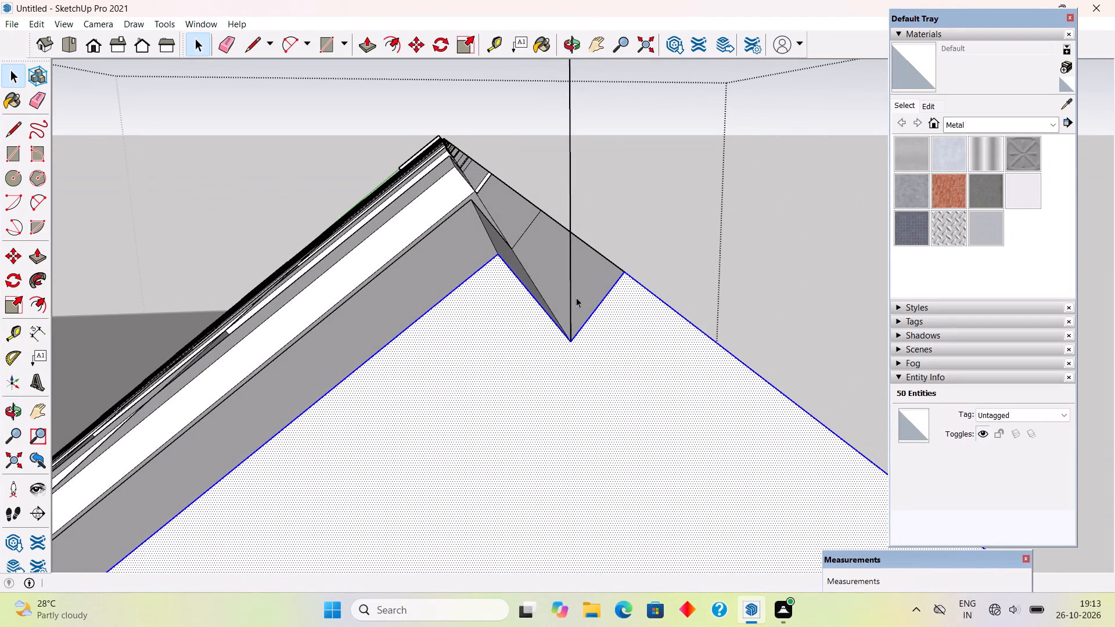
key("l")
left_click(492, 257)
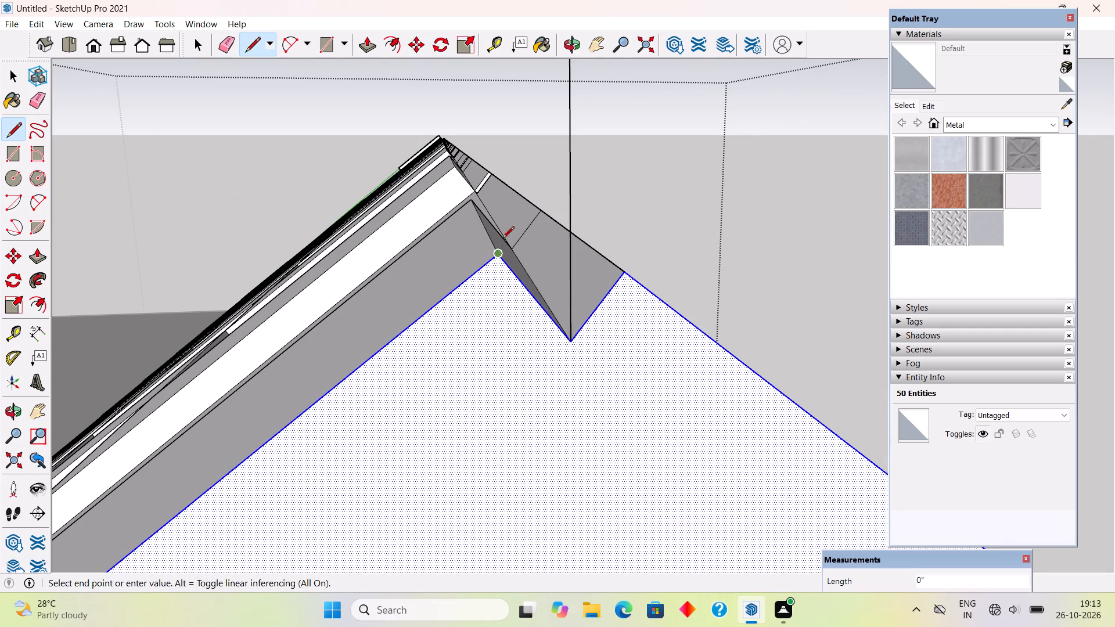
left_click(569, 196)
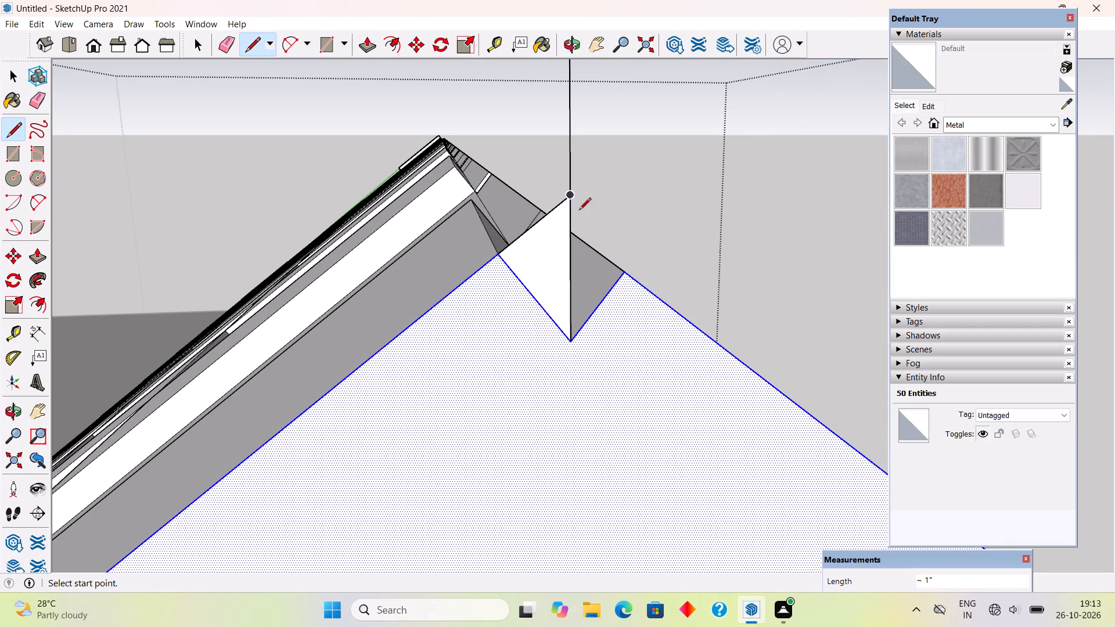
left_click(625, 274)
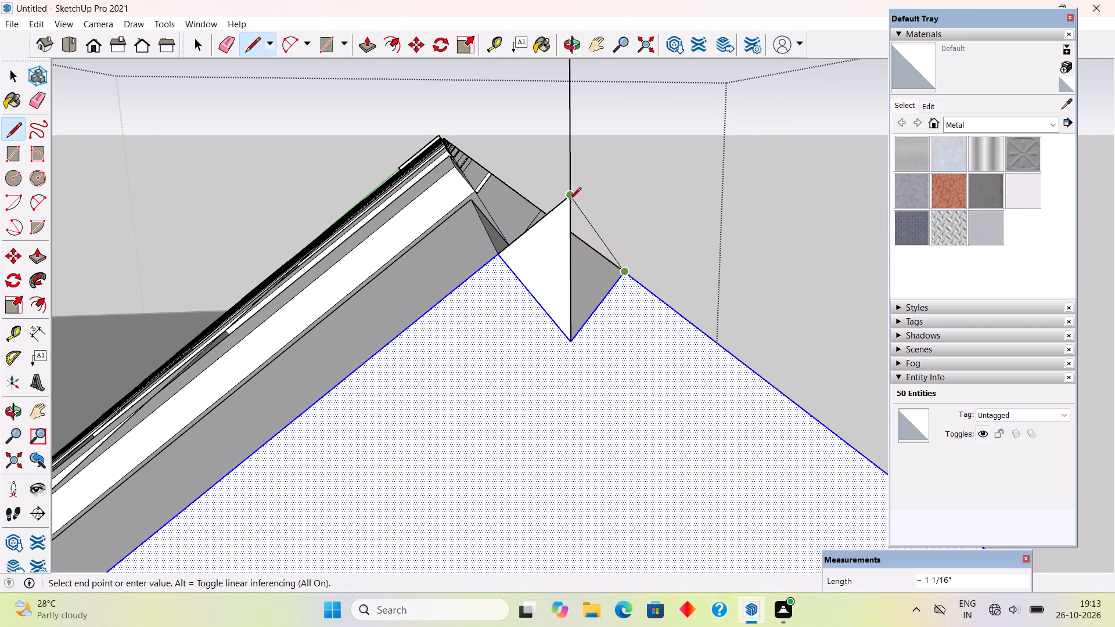
scroll(569, 201, "up", 5)
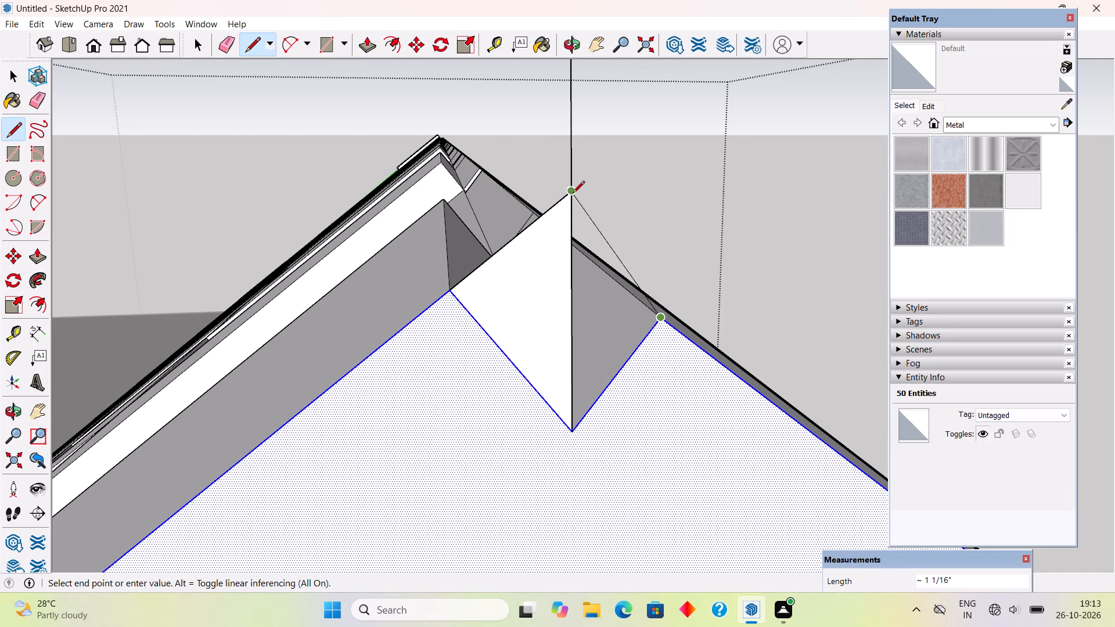
middle_click_drag(564, 210, 452, 182)
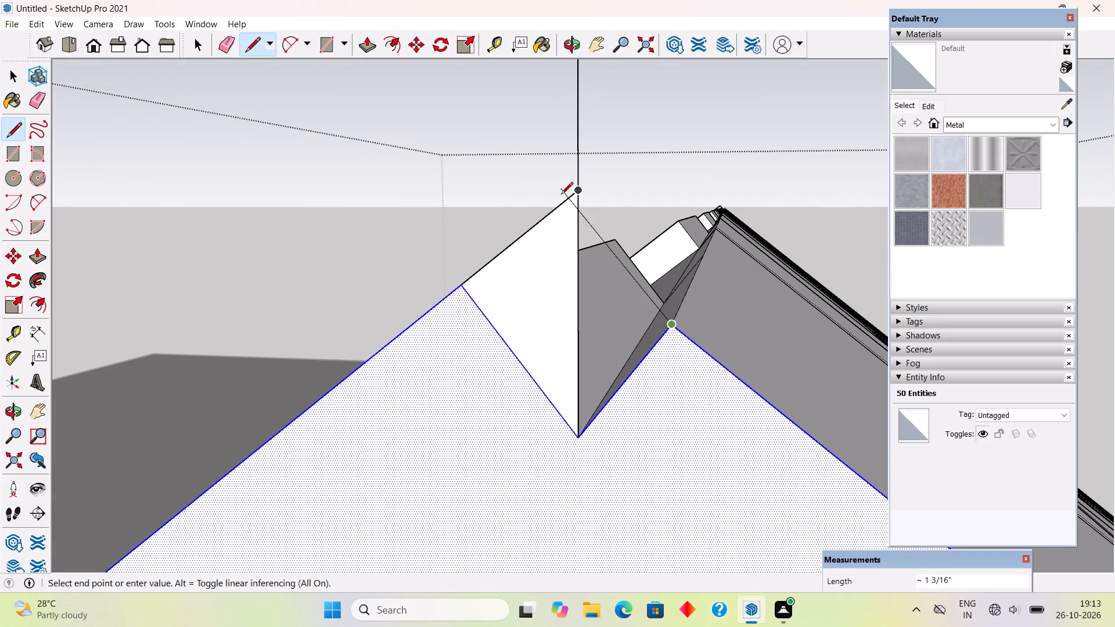
left_click(579, 194)
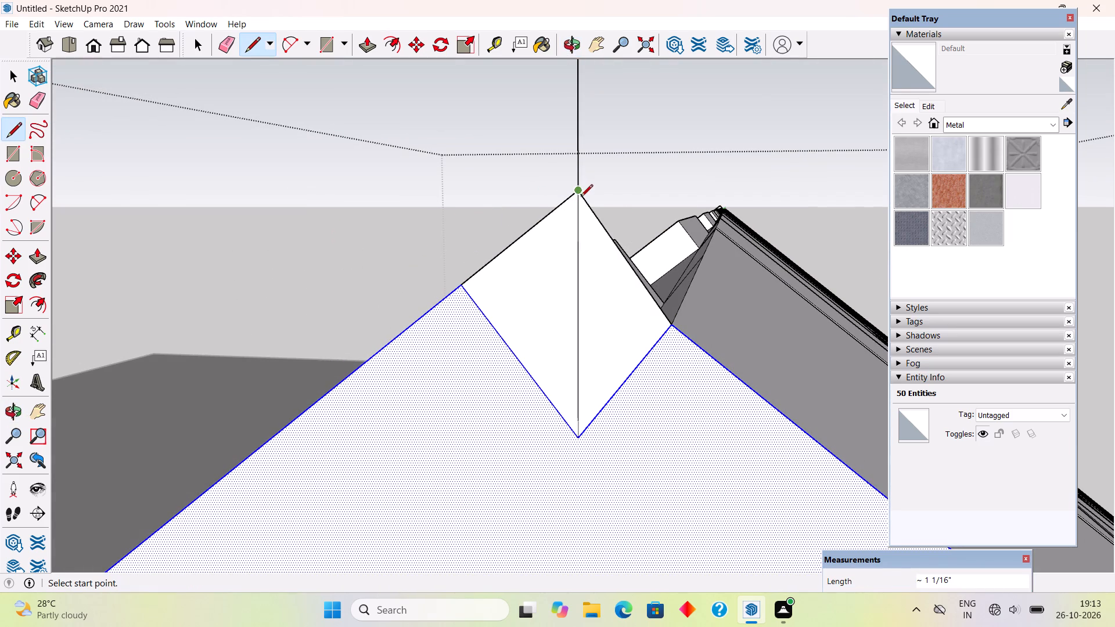
key("space")
Draw a line continuing the right roof slope from the notch's right corner across the new faces to their upper left edge.
scroll(578, 302, "down", 11)
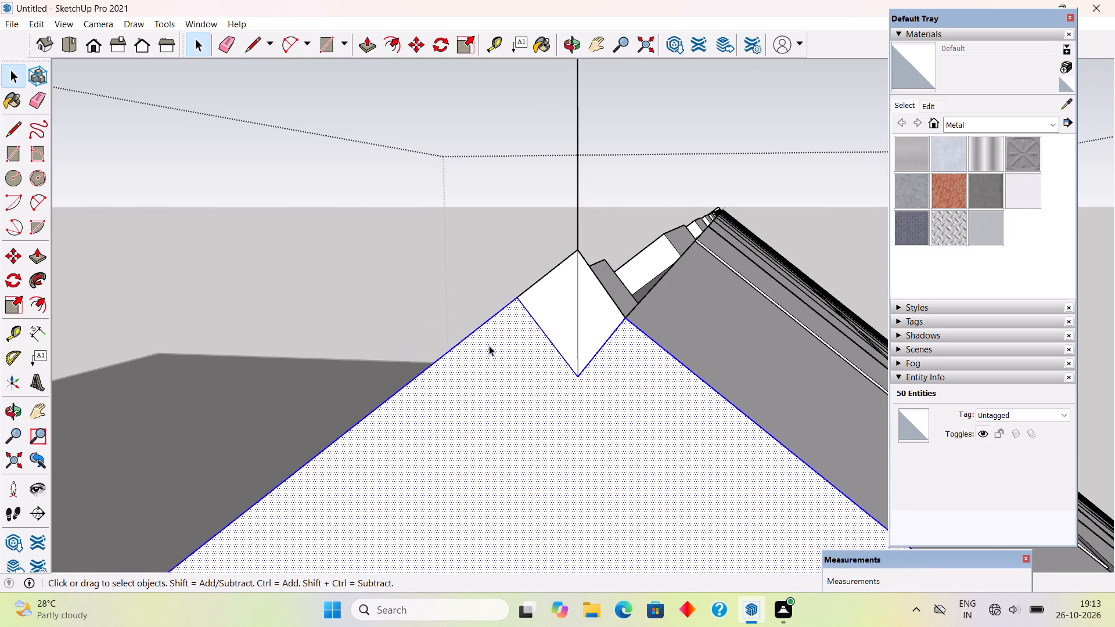
scroll(489, 345, "down", 3)
middle_click_drag(425, 392, 513, 370)
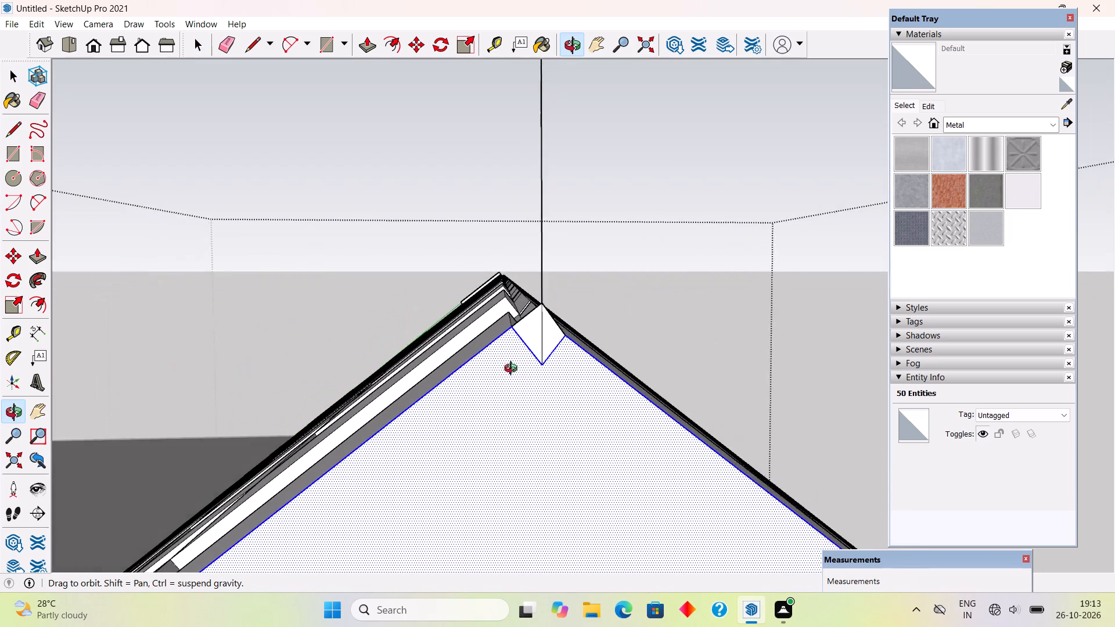
middle_click_drag(513, 370, 499, 346)
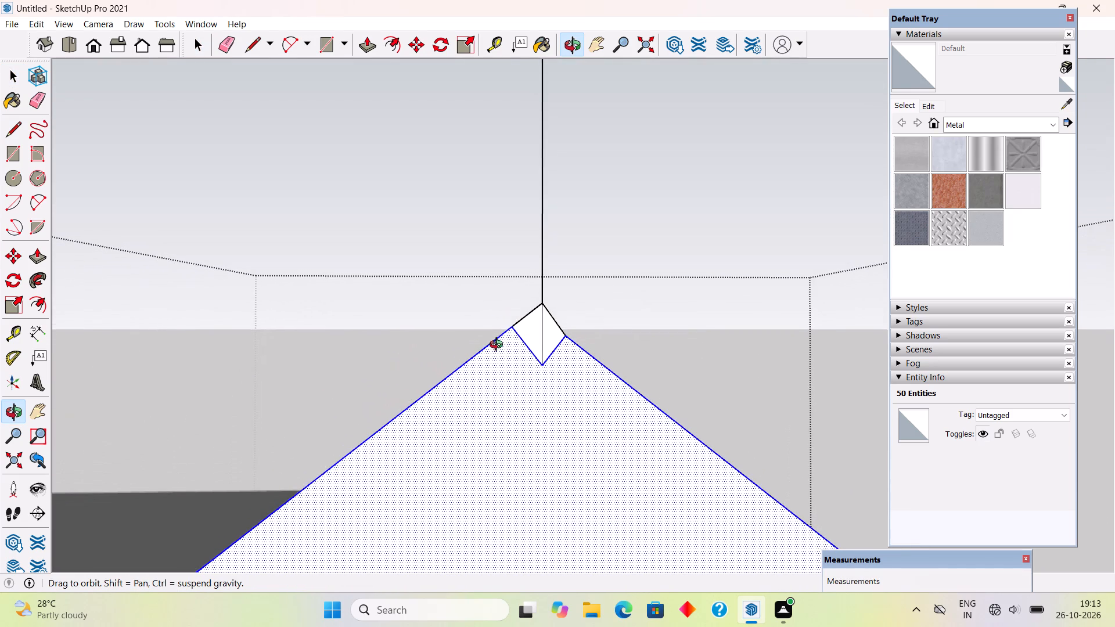
middle_click_drag(499, 346, 501, 351)
scroll(542, 340, "up", 6)
scroll(592, 343, "up", 3)
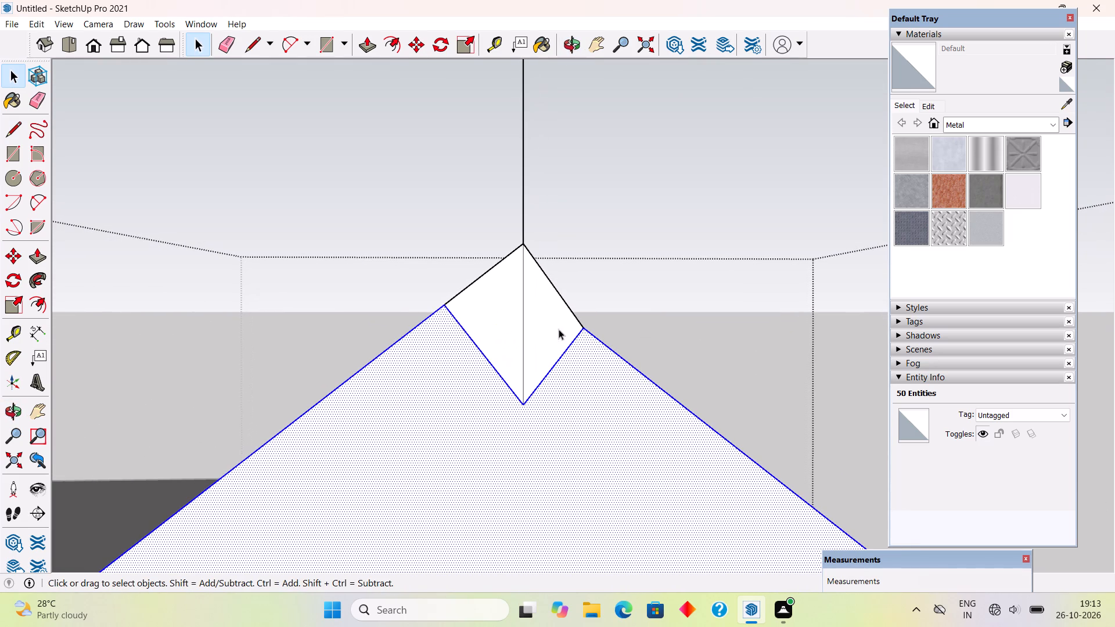
middle_click_drag(559, 329, 553, 334)
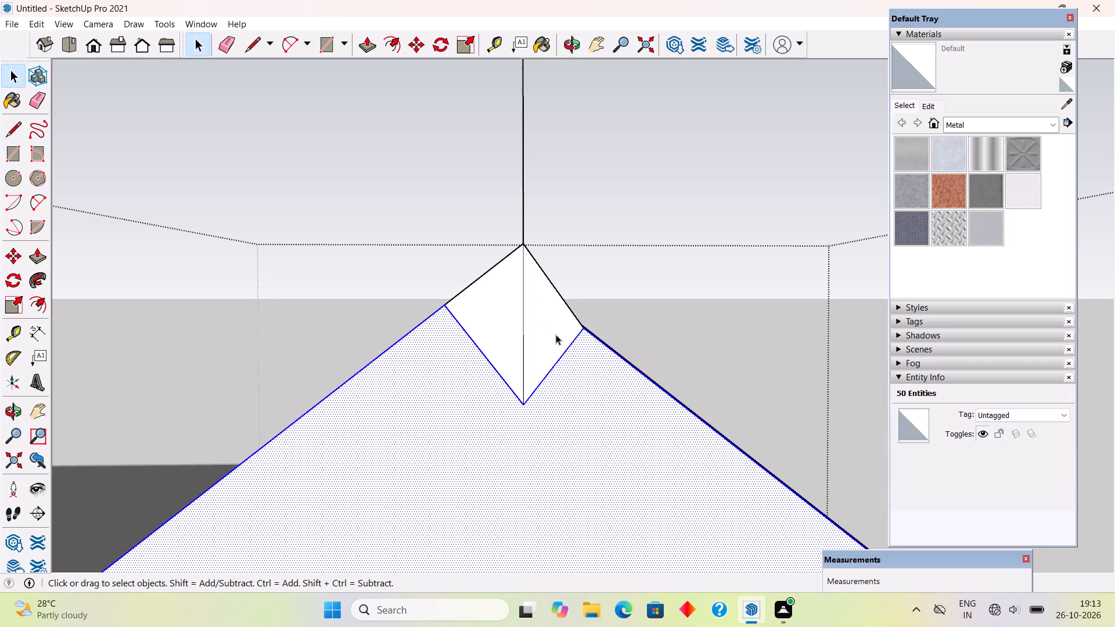
key("l")
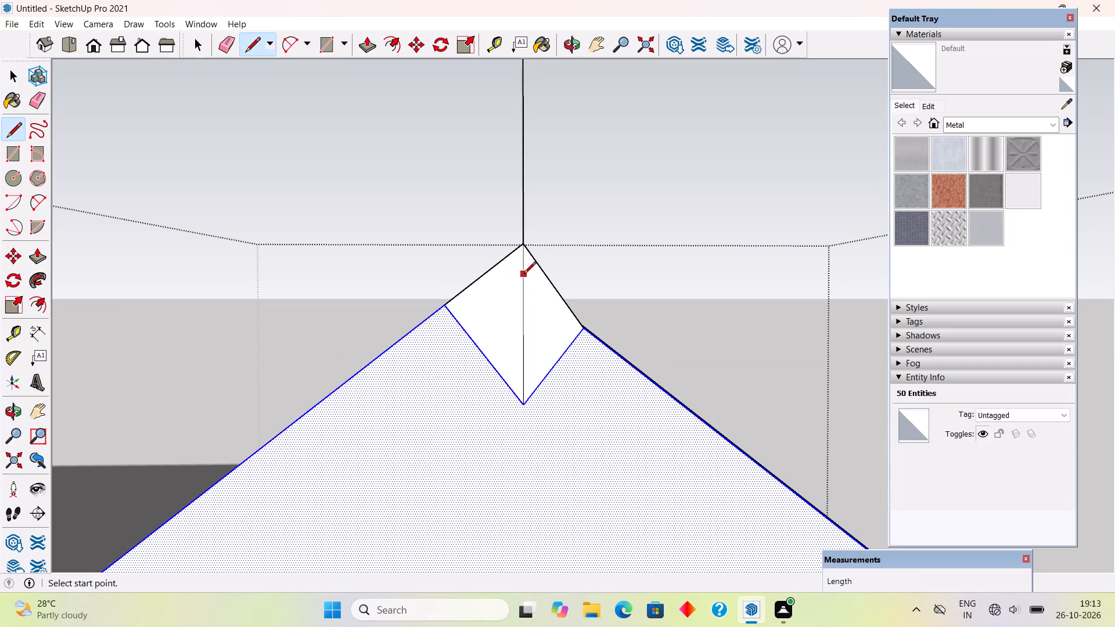
left_click(582, 328)
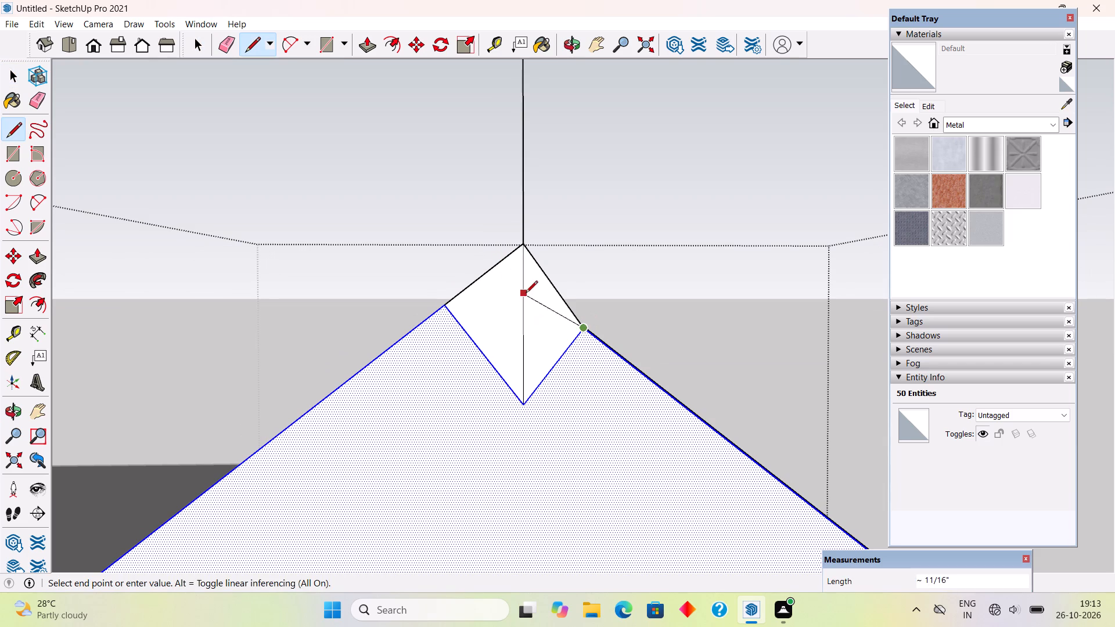
left_click(500, 265)
key("space")
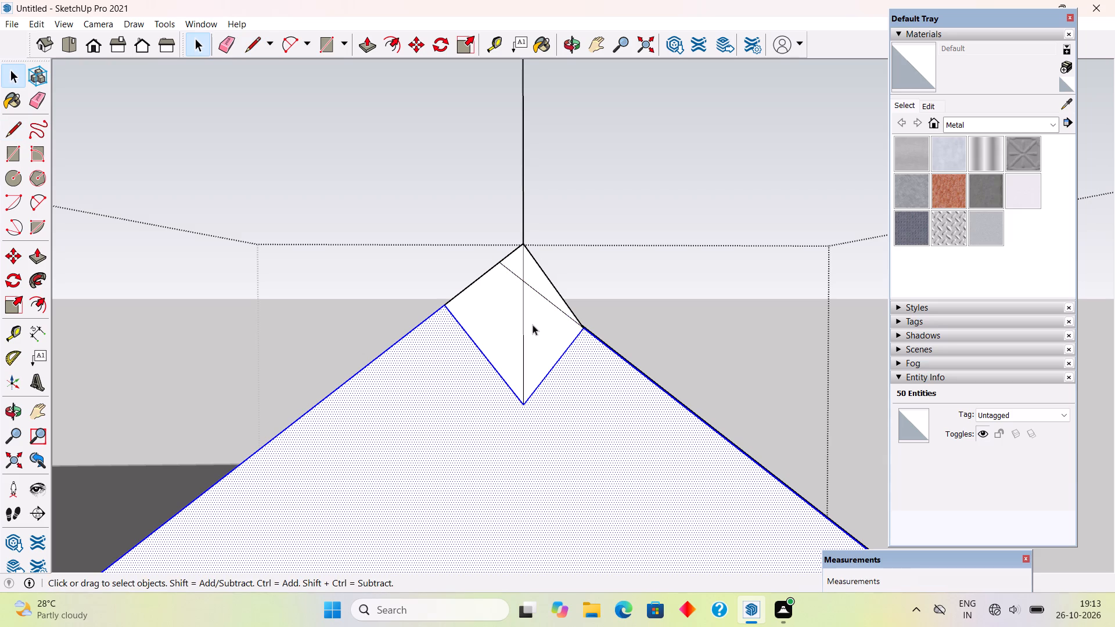
Delete the leftover triangular faces and edges above the extended slope line at the front gable's peak, including the upper vertical line.
left_click(533, 325)
left_click(526, 278)
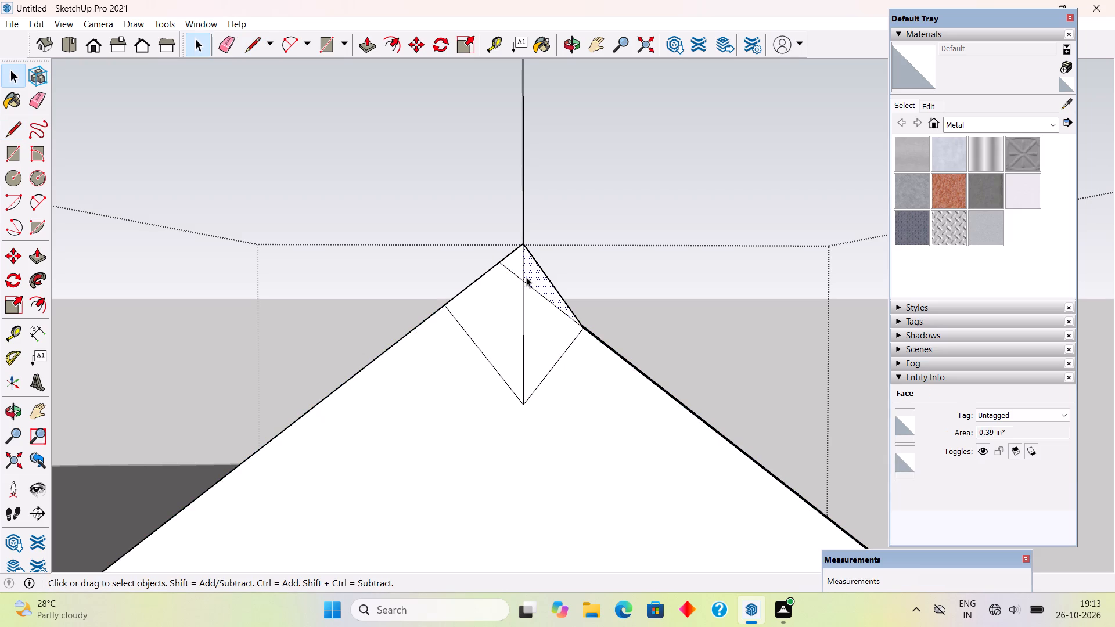
key("Delete")
left_click(524, 265)
key("Delete")
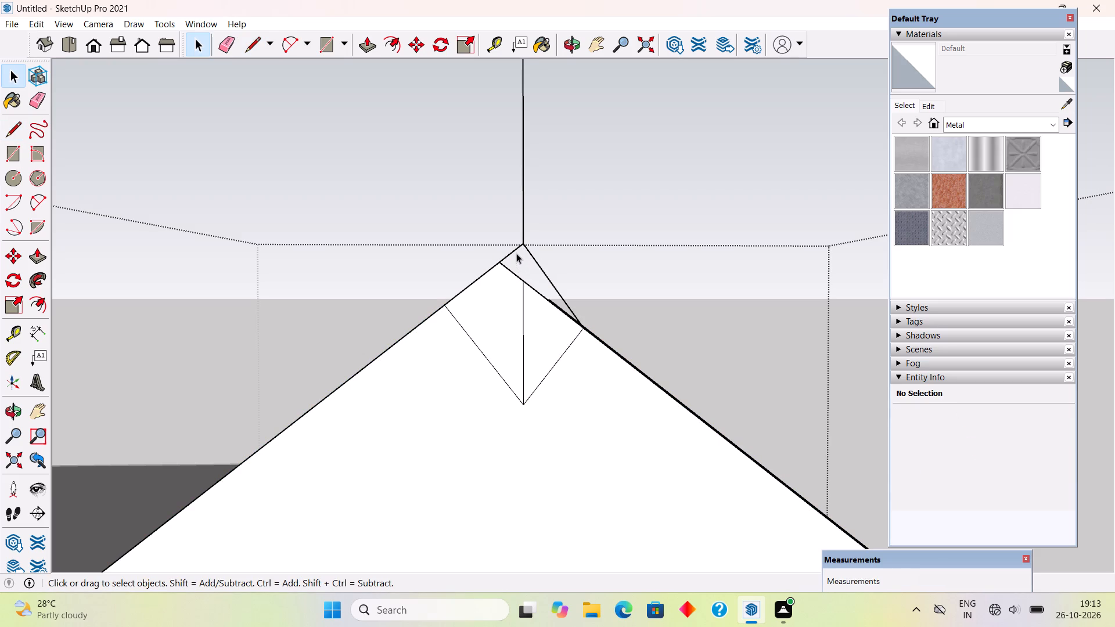
left_click(516, 253)
key("Delete")
left_click(516, 250)
key("Delete")
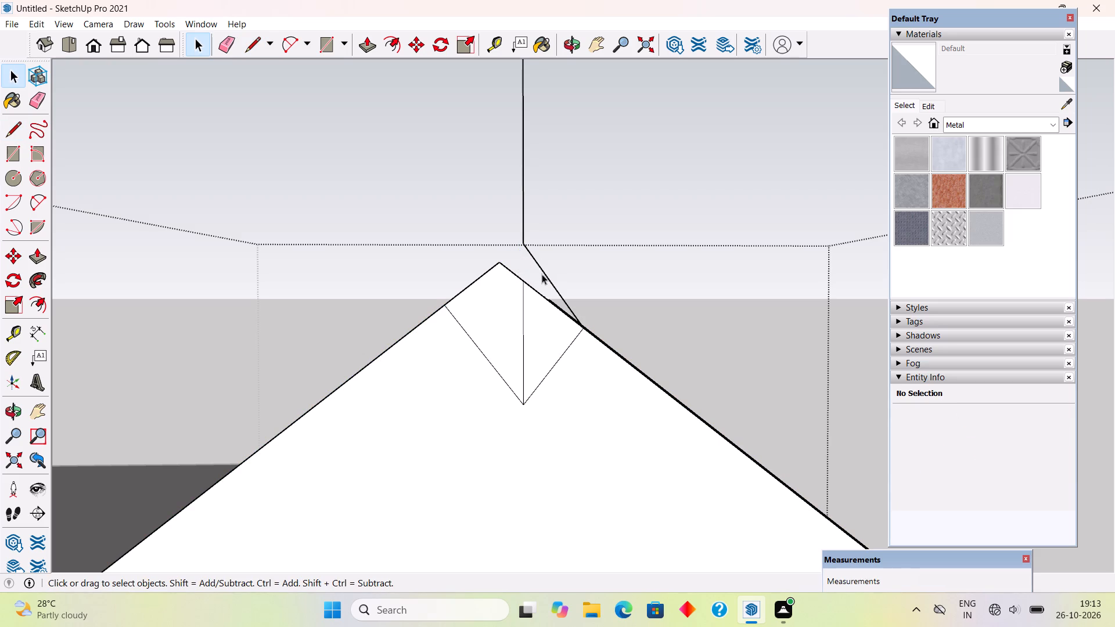
left_click(549, 276)
key("Delete")
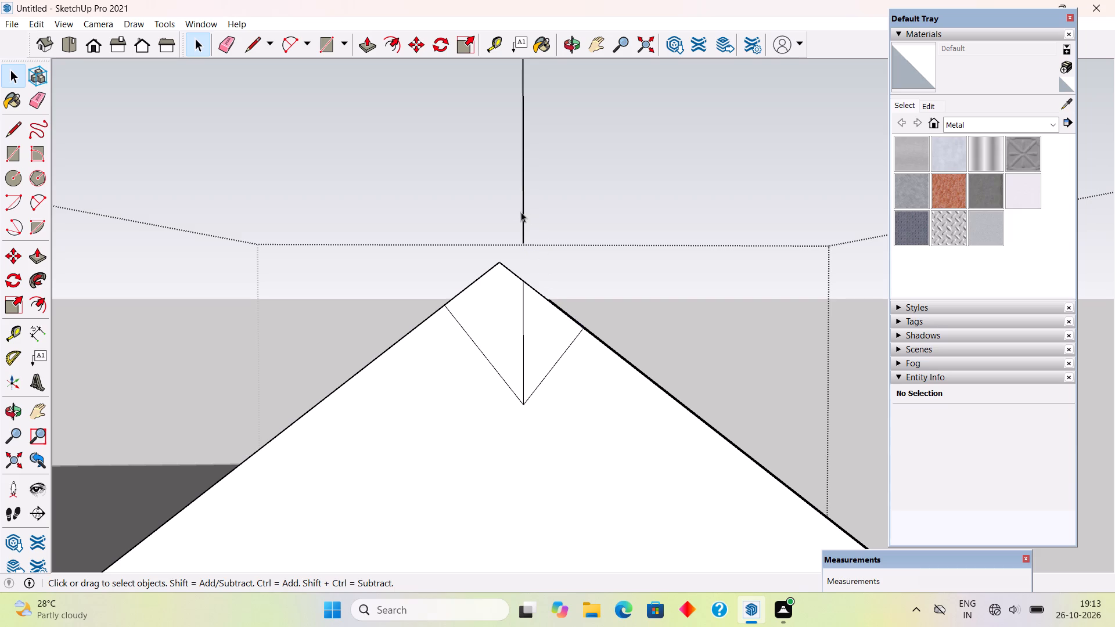
left_click(522, 212)
key("Delete")
Delete the remaining vertical line inside the filled ridge notch on the front gable end.
scroll(528, 238, "down", 12)
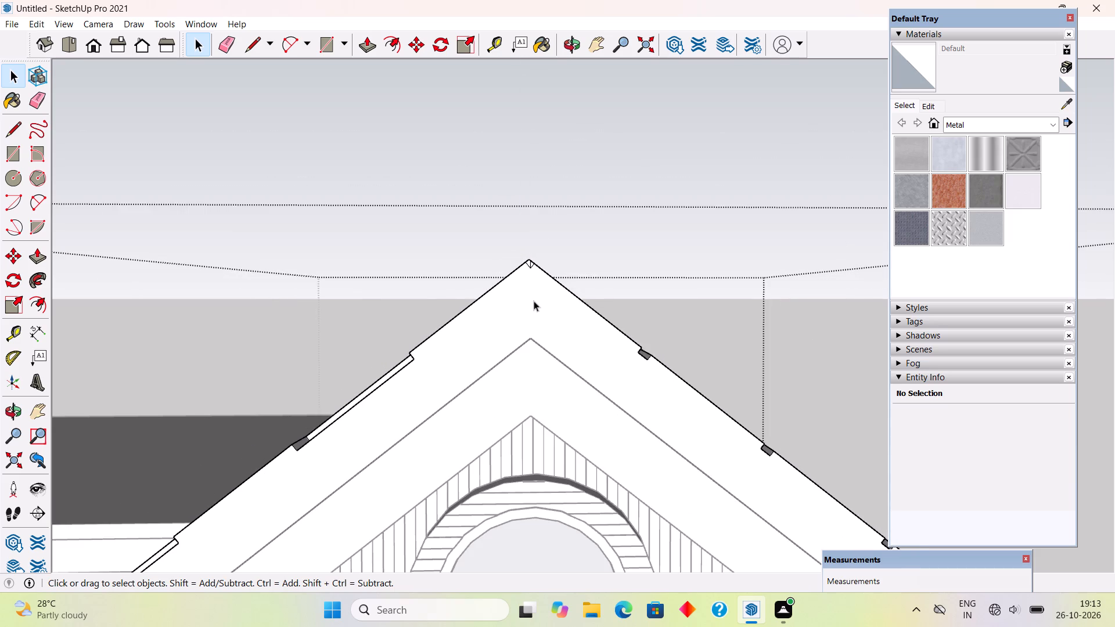
middle_click_drag(535, 309, 546, 341)
scroll(531, 292, "up", 16)
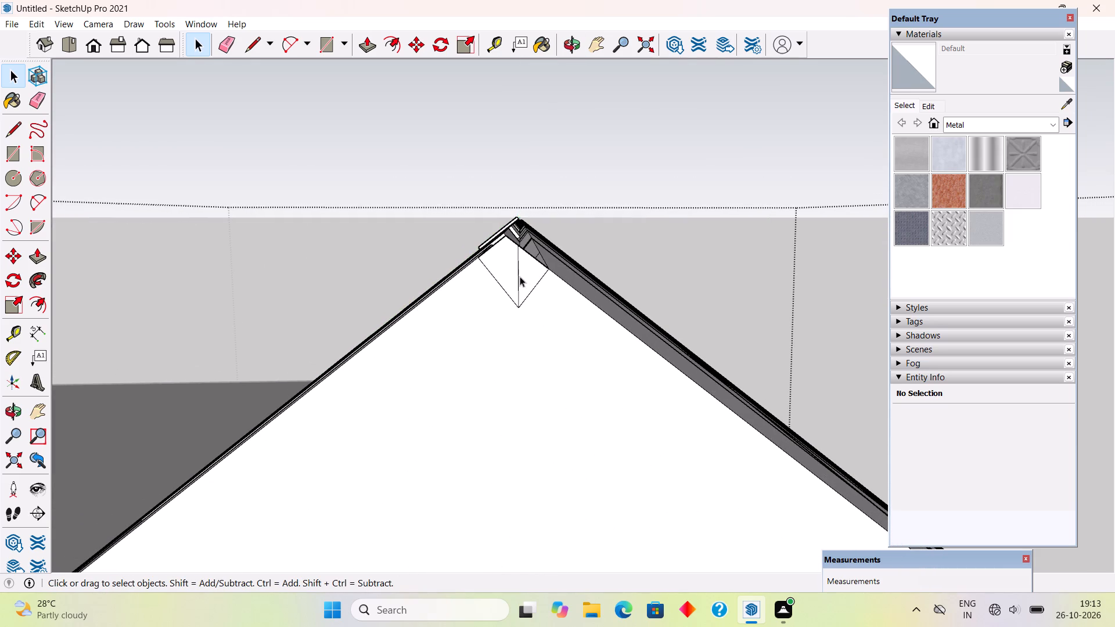
left_click(517, 273)
key("Delete")
Push/Pull the small face at the front gable's peak about 33' 7 13/16" along the ridge to the far gable end.
middle_click_drag(555, 283, 103, 318)
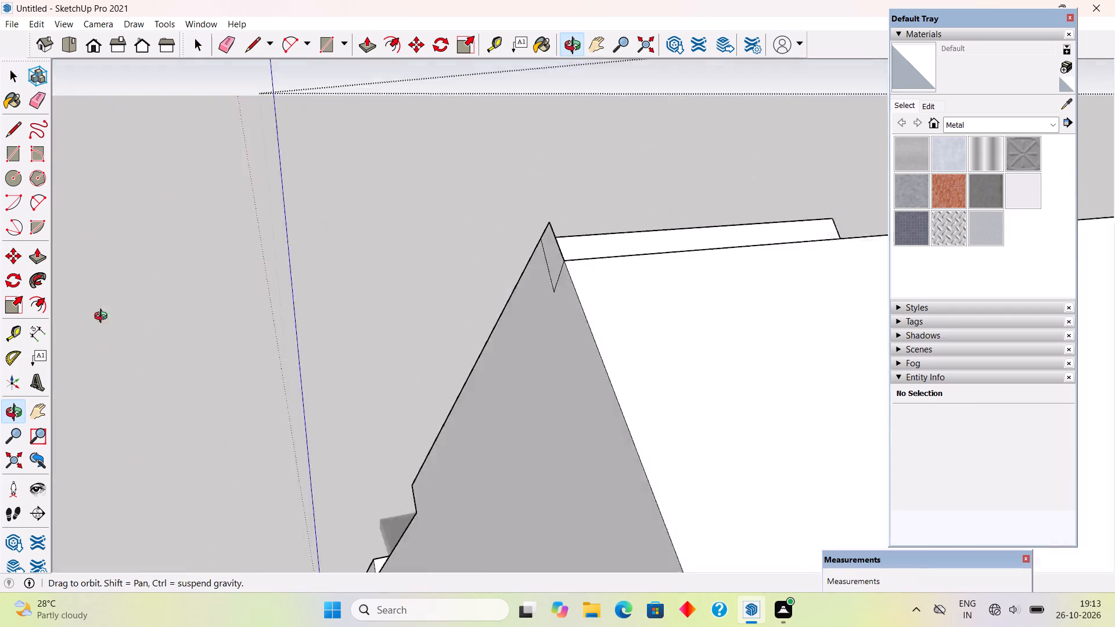
middle_click_drag(103, 318, 82, 308)
scroll(82, 308, "down", 6)
middle_click_drag(490, 296, 204, 437)
scroll(335, 218, "up", 4)
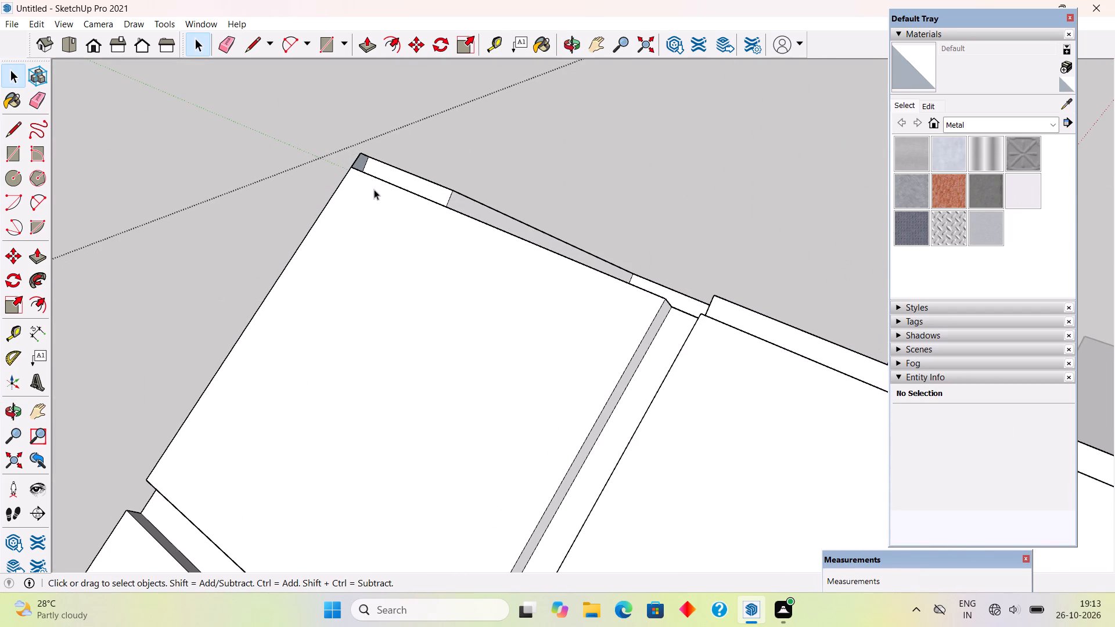
key("p")
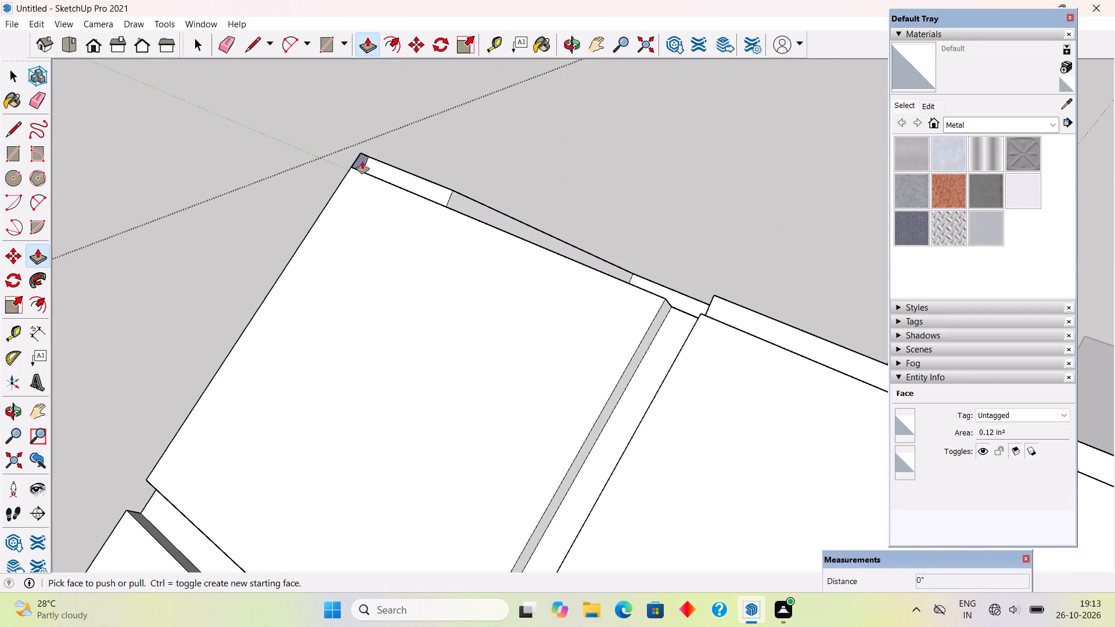
left_click(362, 161)
scroll(411, 210, "down", 7)
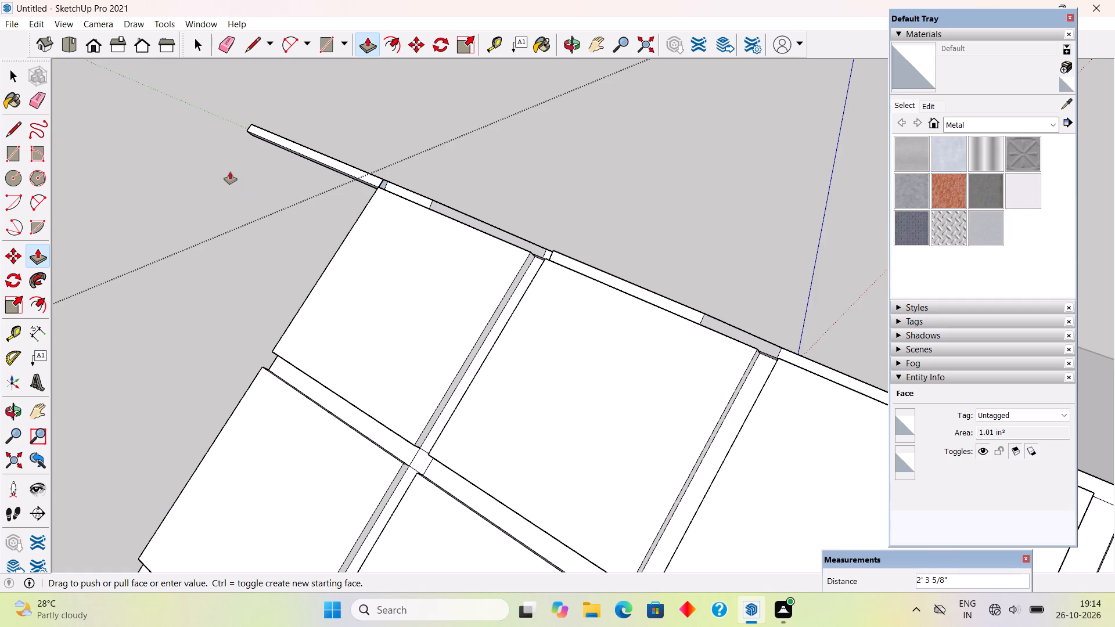
scroll(230, 172, "down", 14)
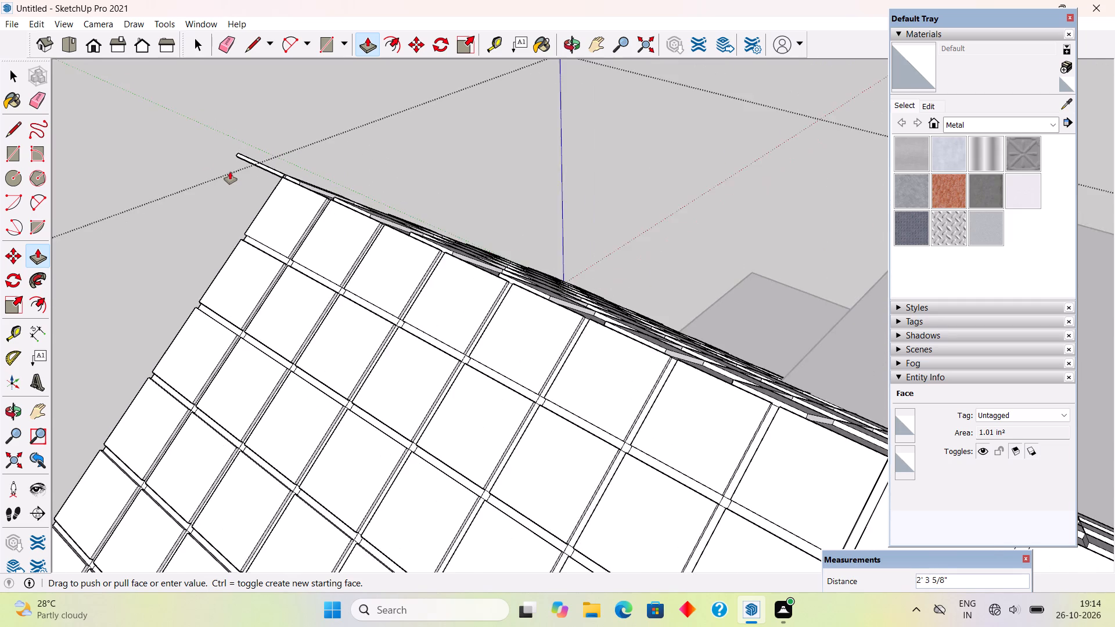
scroll(230, 172, "down", 14)
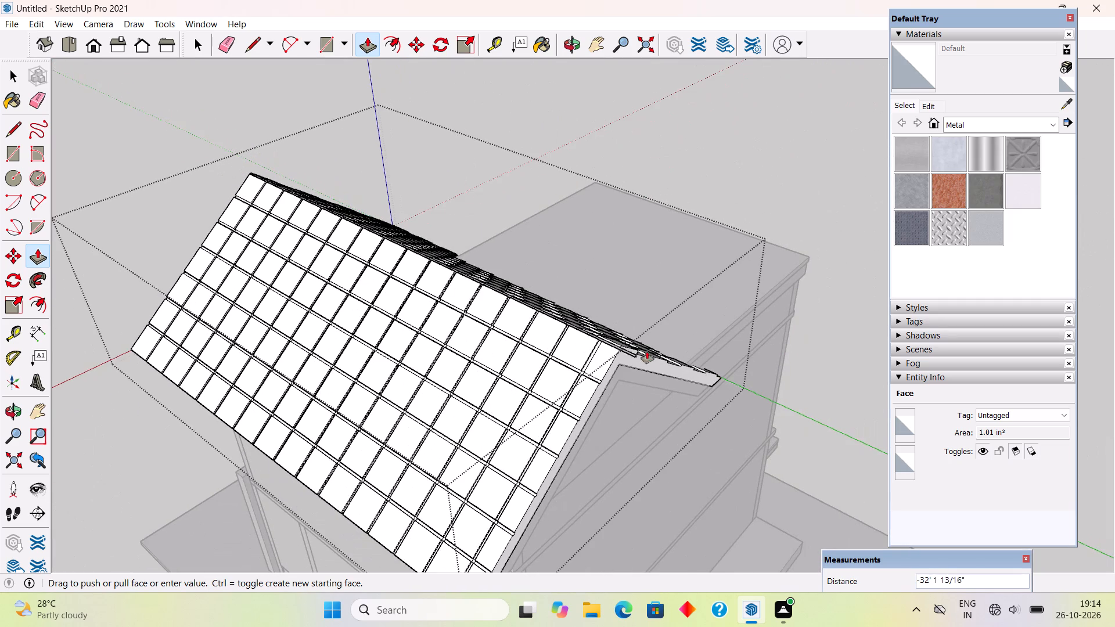
scroll(580, 351, "up", 5)
scroll(631, 355, "up", 5)
left_click(651, 347)
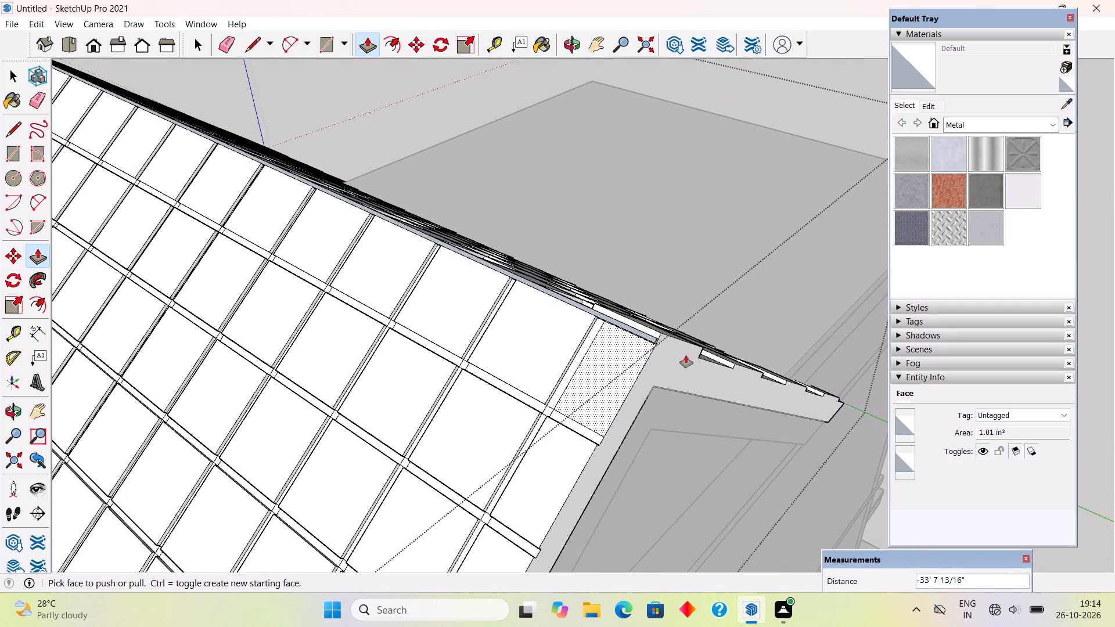
Examine how the extruded ridge strip meets the far gable end and runs along the roof.
scroll(667, 339, "up", 20)
scroll(667, 339, "up", 1)
middle_click_drag(600, 325, 533, 325)
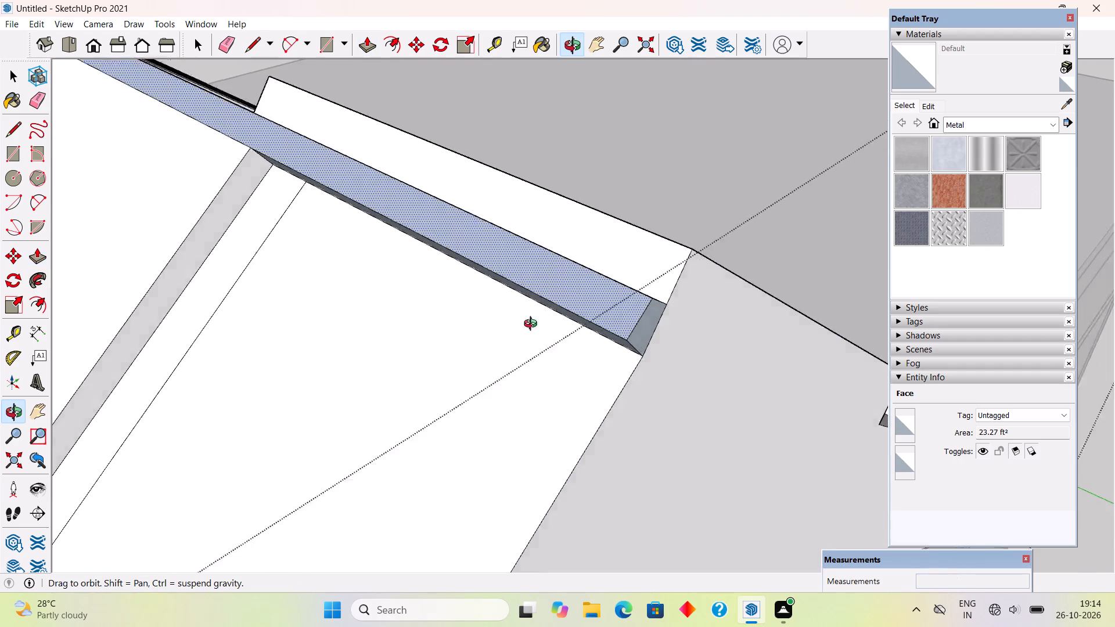
middle_click_drag(533, 325, 390, 248)
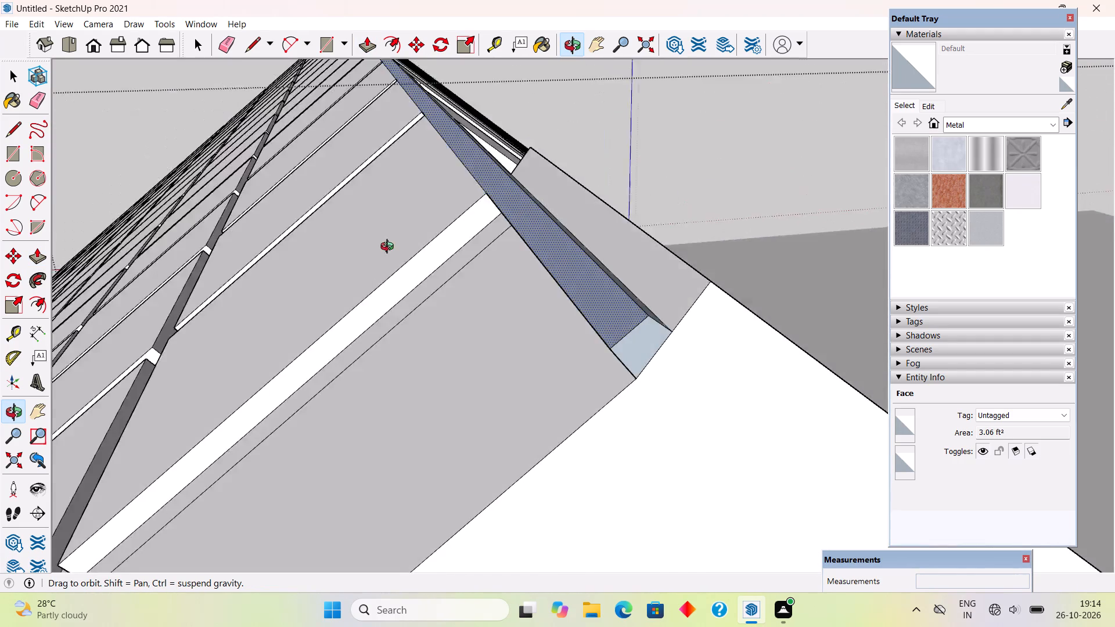
middle_click_drag(390, 248, 631, 303)
scroll(631, 303, "down", 5)
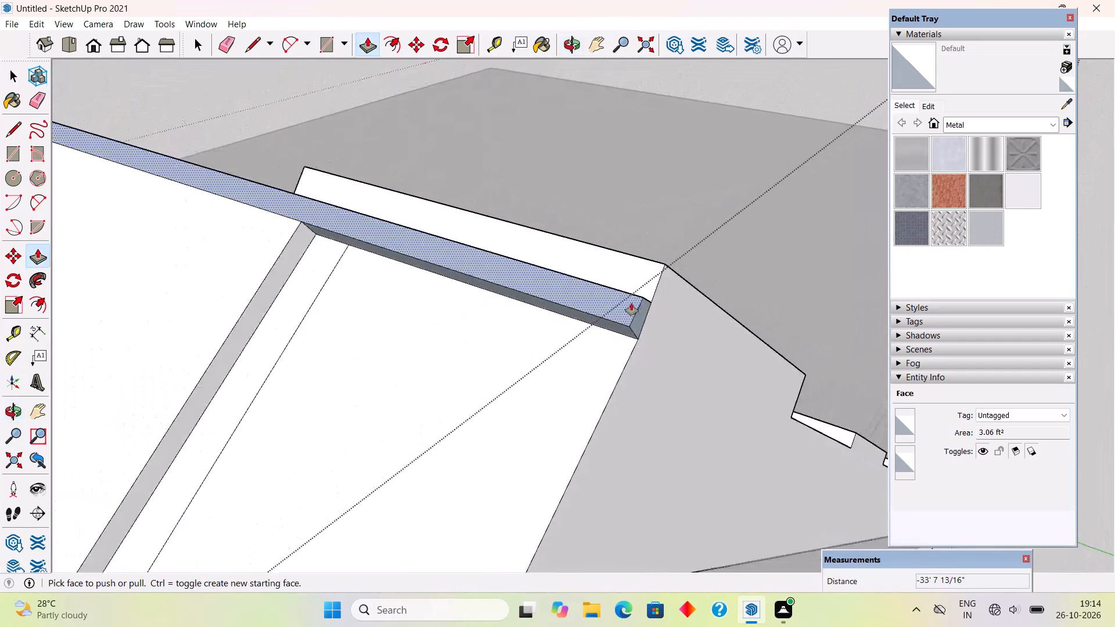
scroll(631, 303, "down", 18)
middle_click_drag(493, 368, 642, 400)
scroll(494, 373, "down", 1)
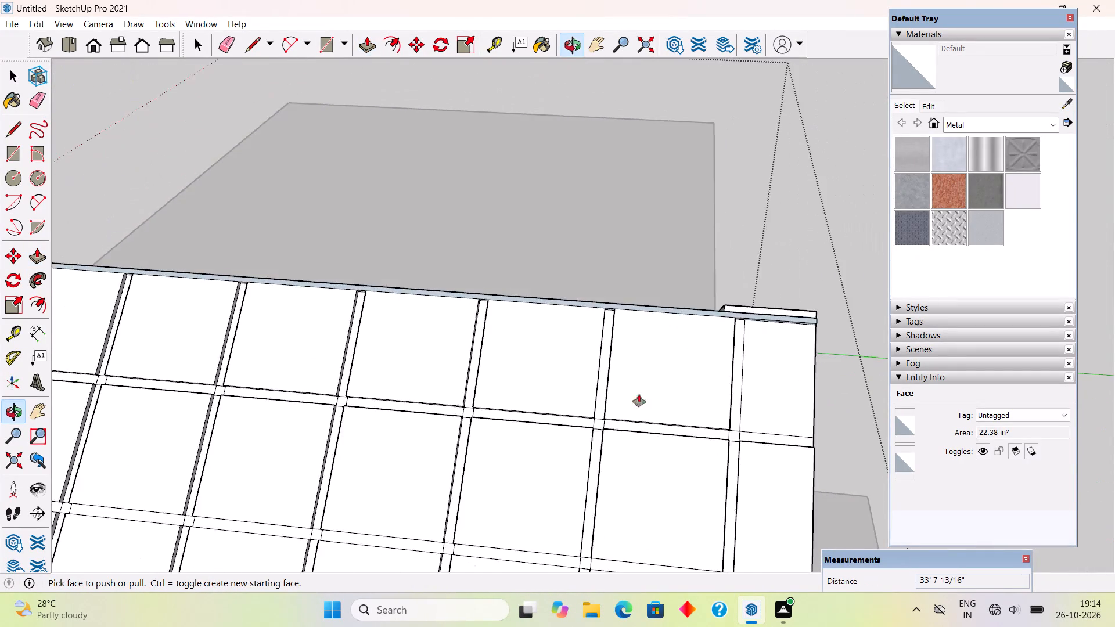
scroll(560, 372, "down", 3)
scroll(247, 387, "down", 6)
middle_click_drag(291, 444, 679, 372)
scroll(678, 372, "down", 4)
scroll(453, 365, "down", 6)
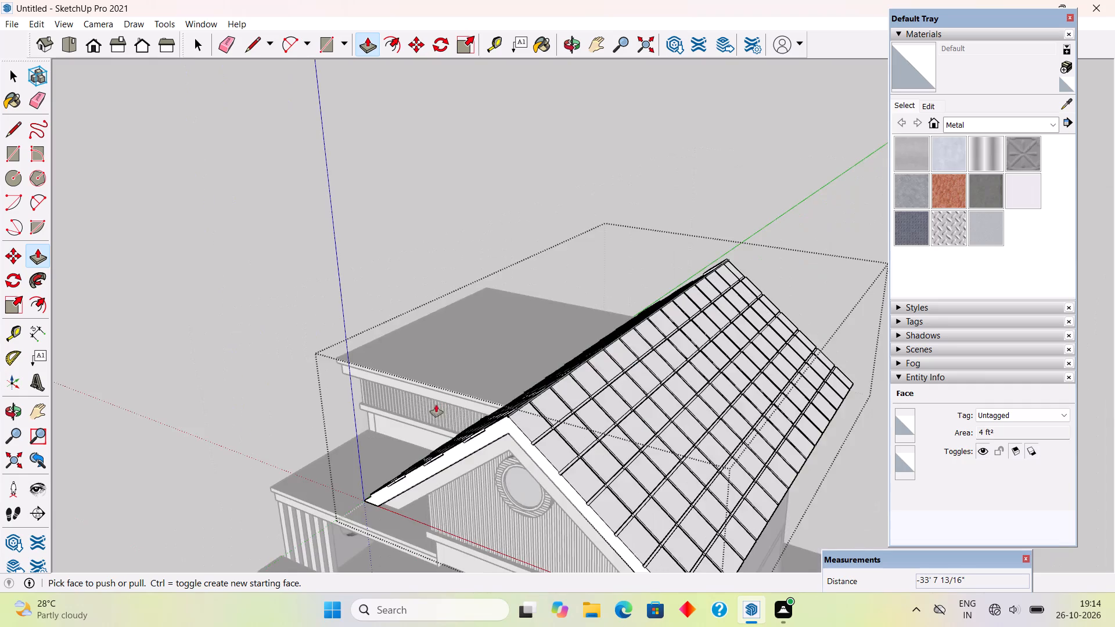
Draw a line about 11/16" long from the notch's left corner to the strip's peak, closing the front gable end face.
middle_click_drag(437, 417, 610, 382)
scroll(866, 329, "up", 20)
scroll(866, 329, "up", 14)
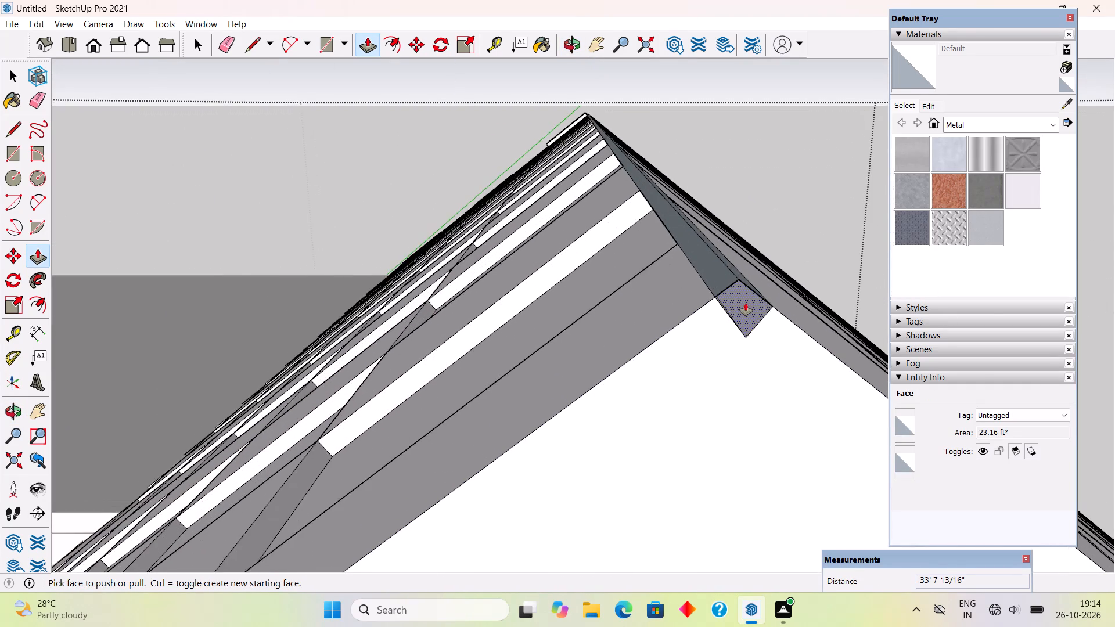
scroll(746, 303, "up", 3)
left_click(746, 303)
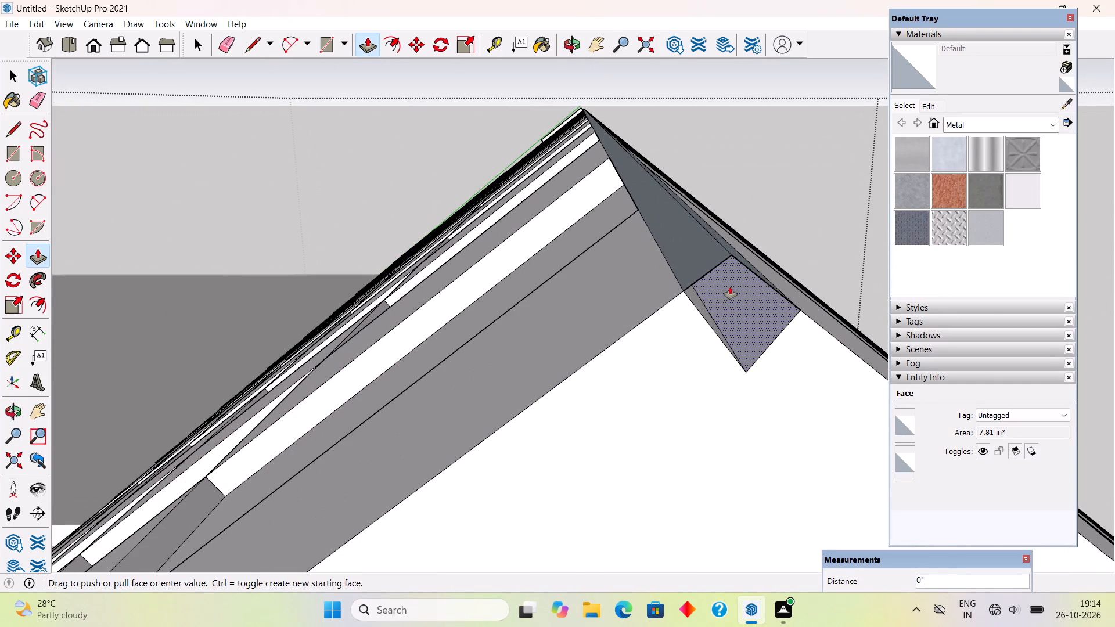
key("space")
scroll(735, 349, "up", 4)
middle_click_drag(678, 320, 591, 303)
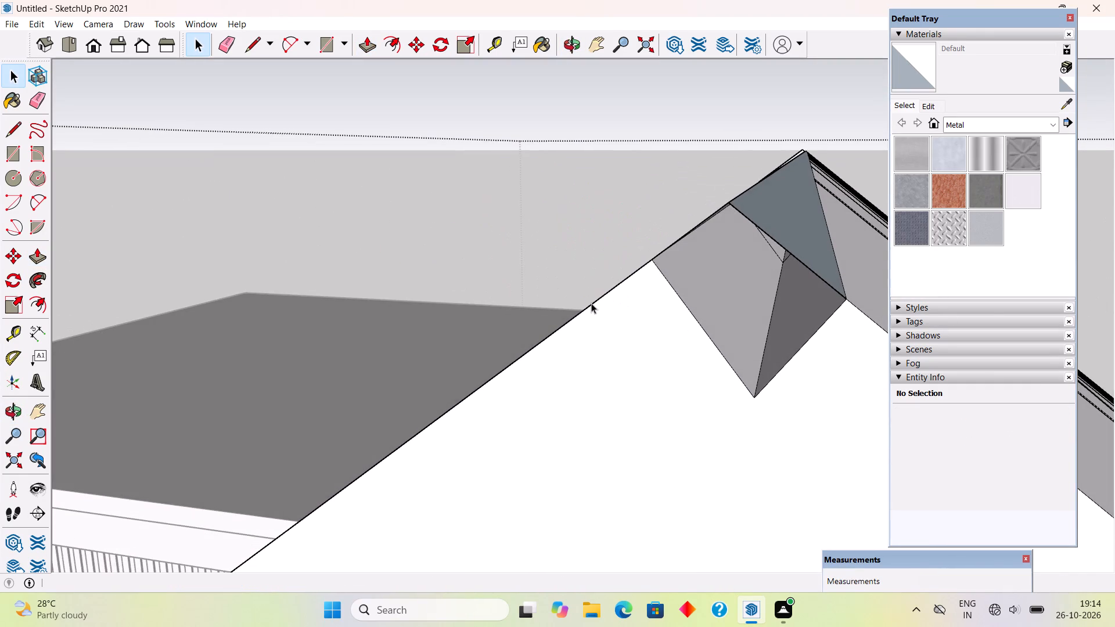
key("l")
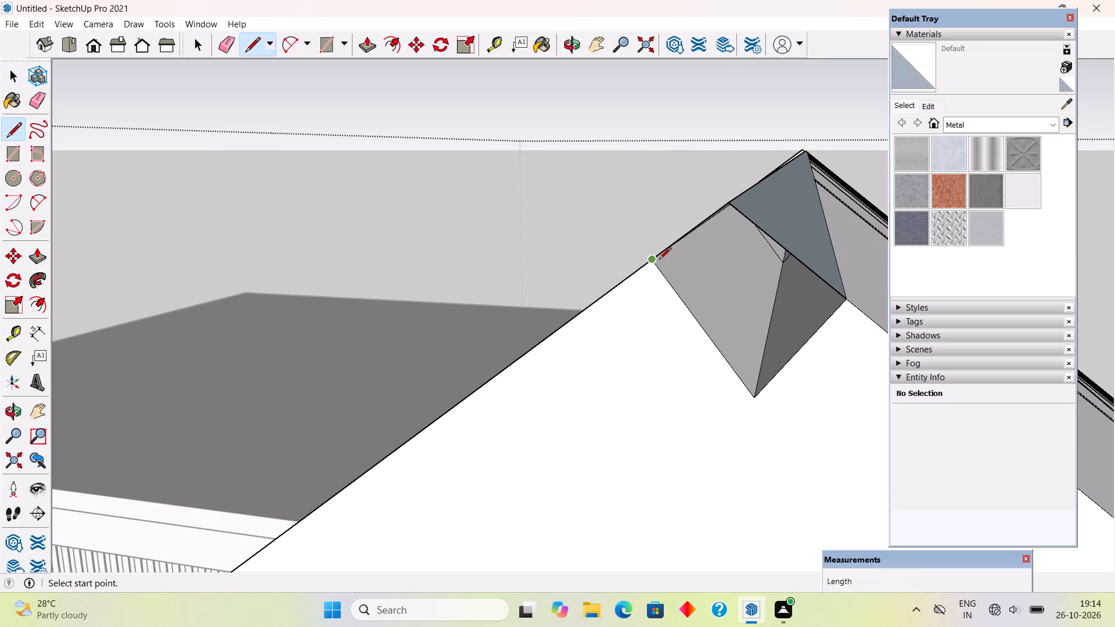
left_click(657, 262)
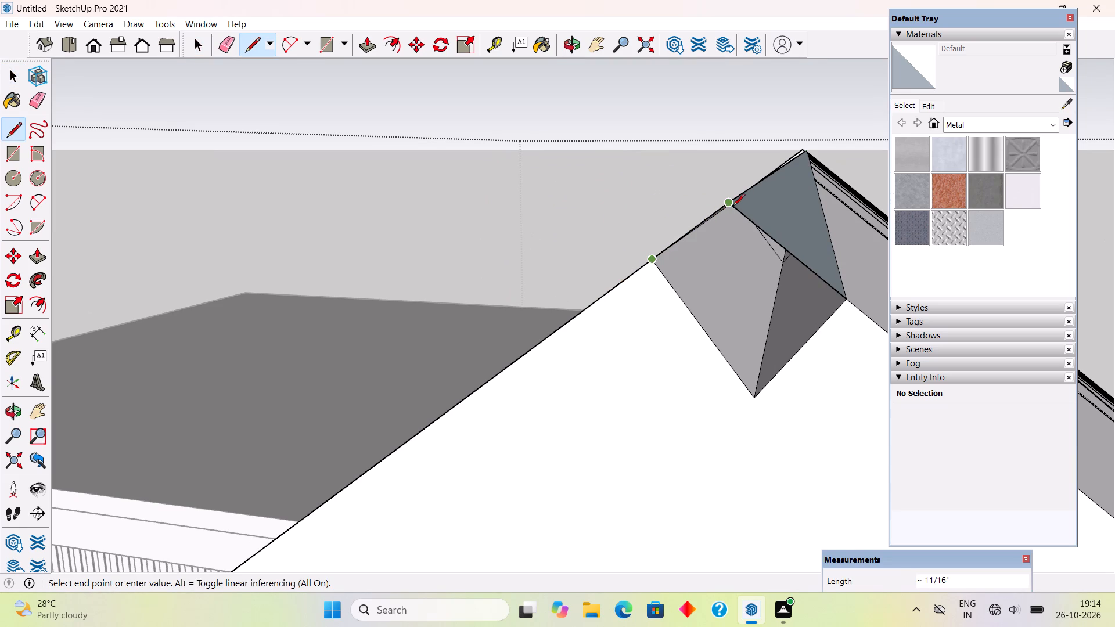
left_click(733, 207)
key("space")
Delete the two leftover notch edges on the front gable end face.
scroll(751, 328, "down", 5)
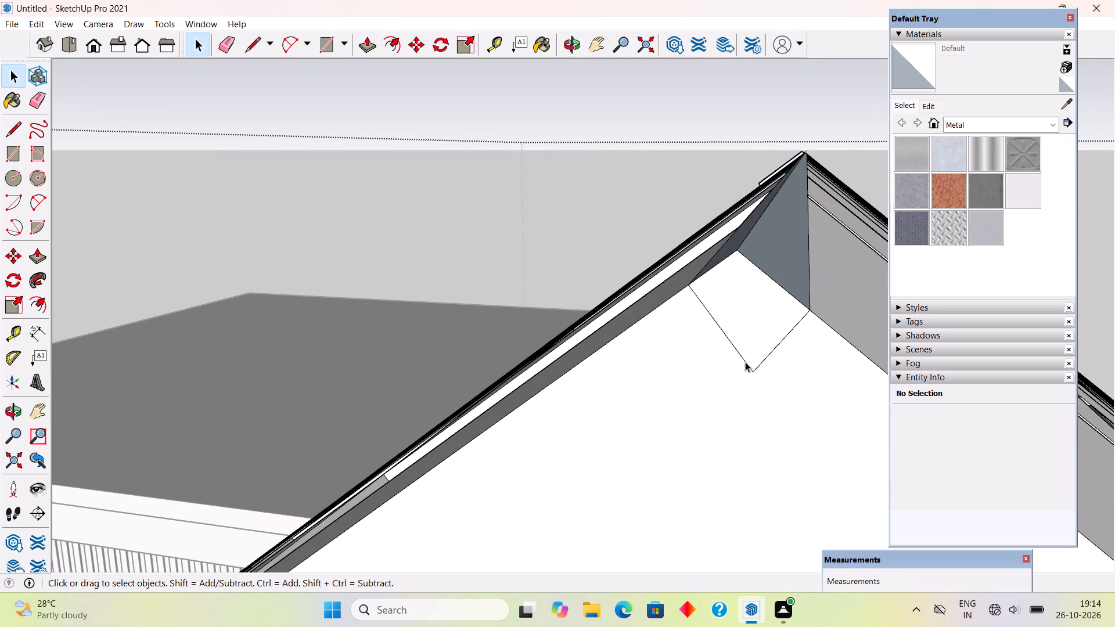
left_click(745, 362)
key("Delete")
left_click(760, 365)
key("Delete")
Paint the two sloping faces of the ridge strip with white Color M00 from the Colors collection.
scroll(752, 367, "down", 6)
middle_click_drag(696, 367, 830, 421)
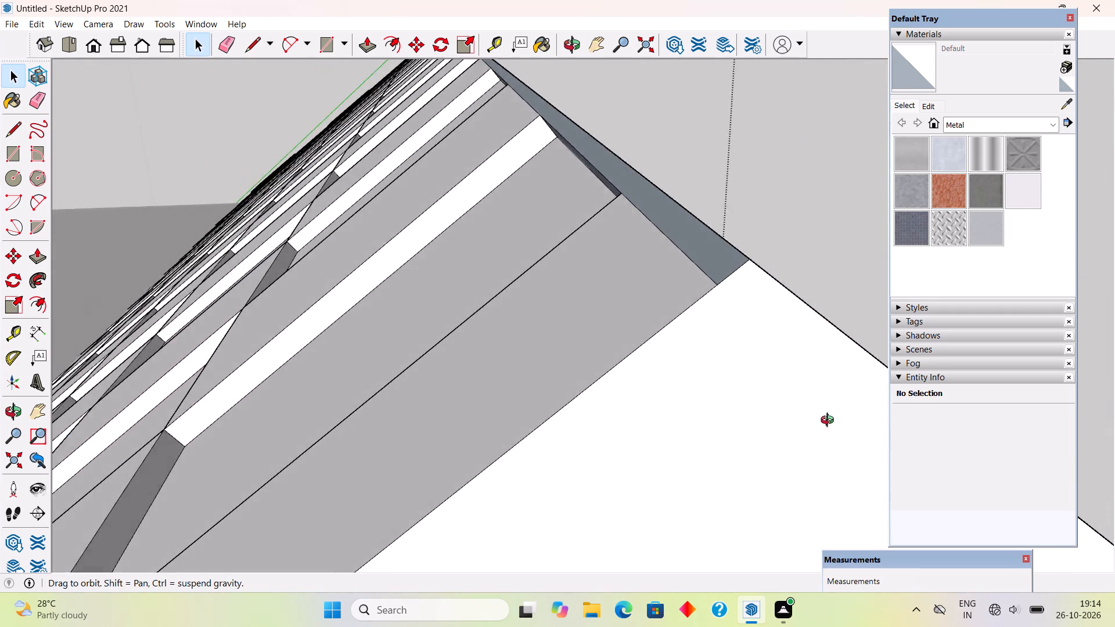
middle_click_drag(830, 421, 744, 425)
scroll(747, 418, "down", 3)
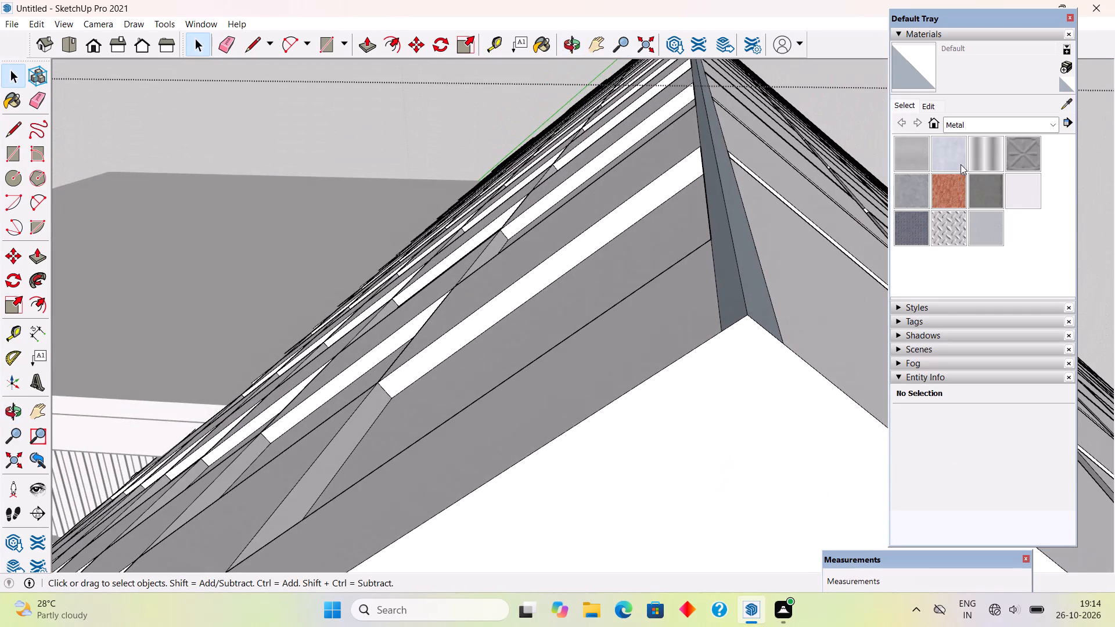
left_click(985, 125)
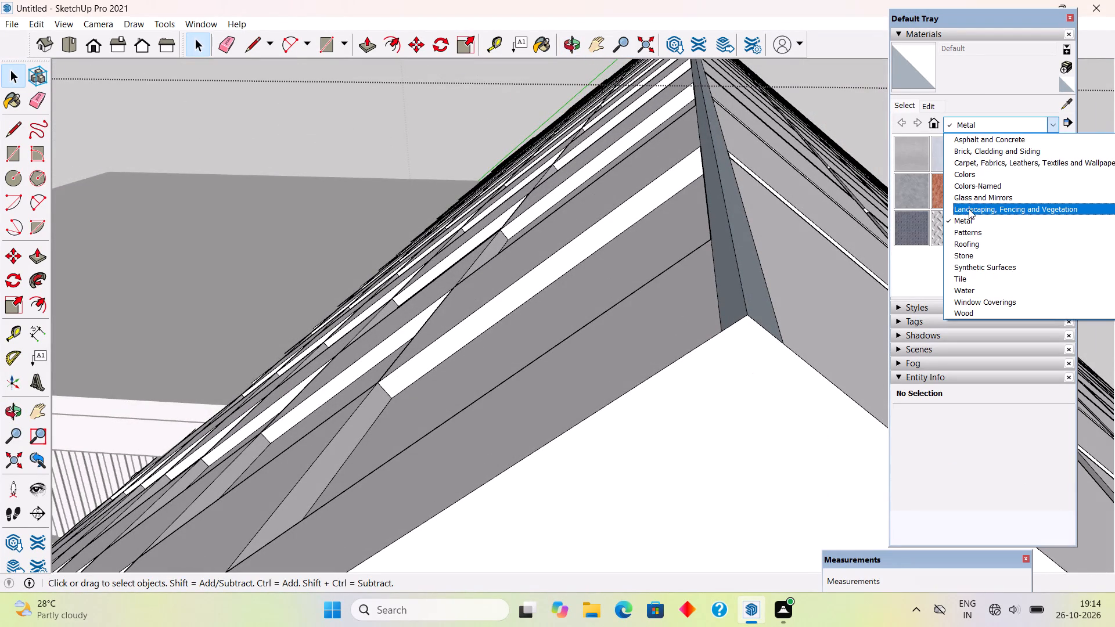
left_click(967, 174)
scroll(966, 176, "down", 2)
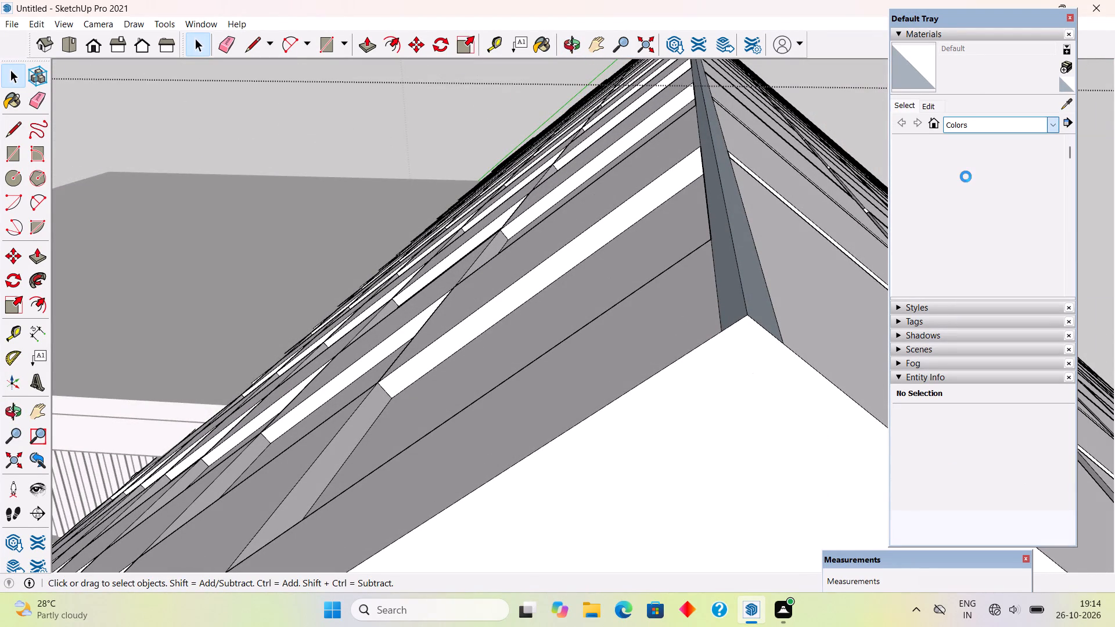
scroll(966, 176, "down", 13)
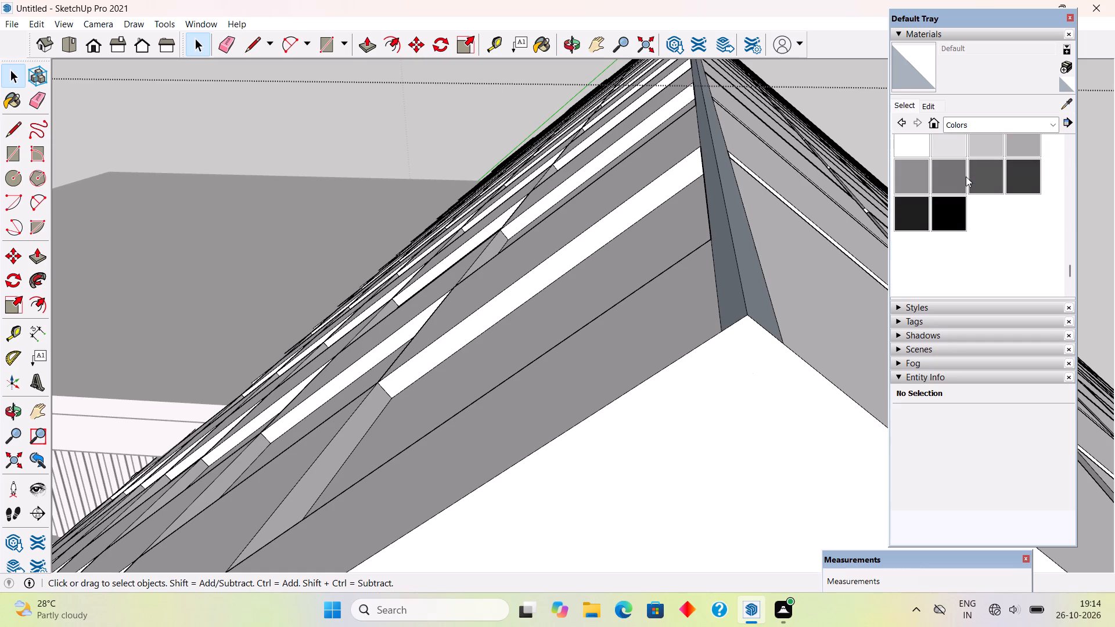
scroll(962, 176, "up", 2)
left_click(907, 221)
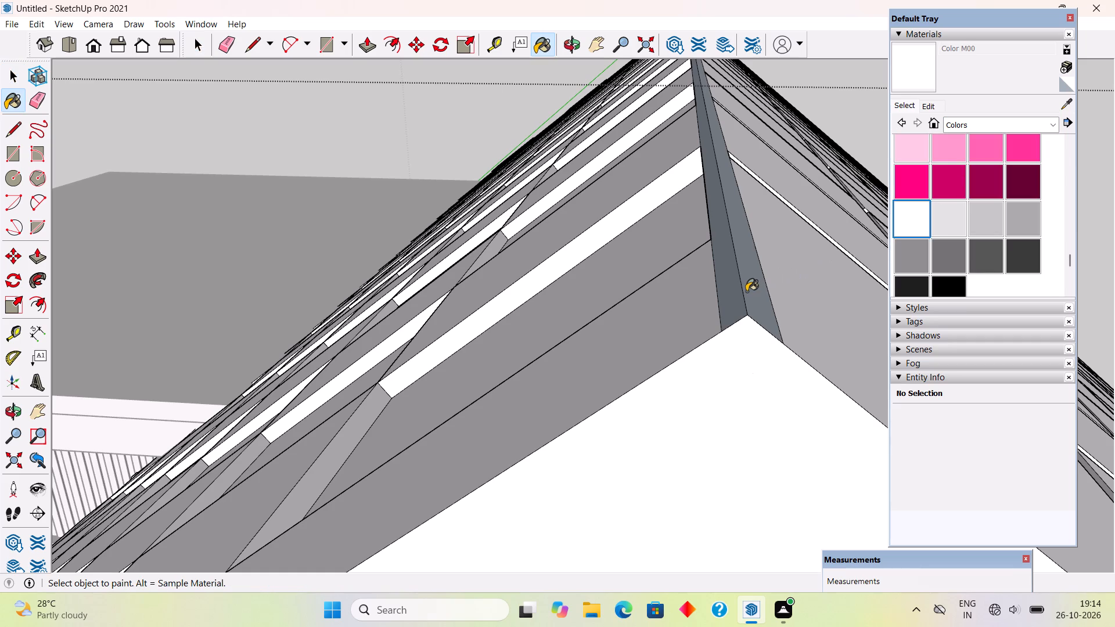
left_click(746, 291)
left_click(741, 294)
scroll(735, 347, "down", 18)
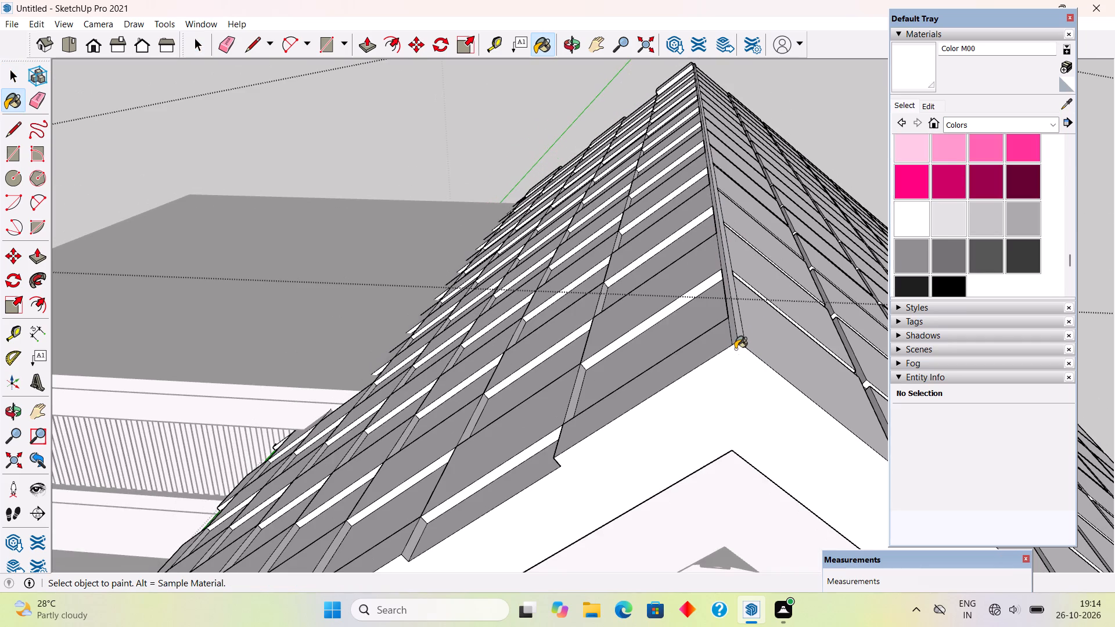
key("space")
Exit the roof group and view the finished ridge from the front of the house.
scroll(716, 334, "down", 6)
left_click(474, 139)
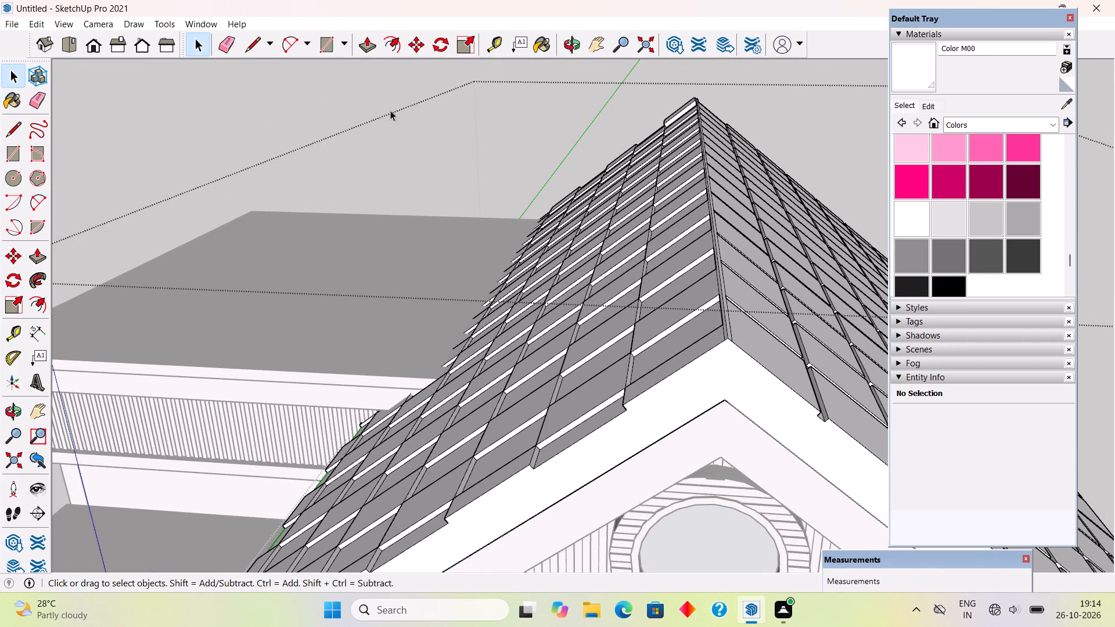
left_click(340, 98)
scroll(339, 121, "down", 6)
middle_click_drag(610, 419, 768, 416)
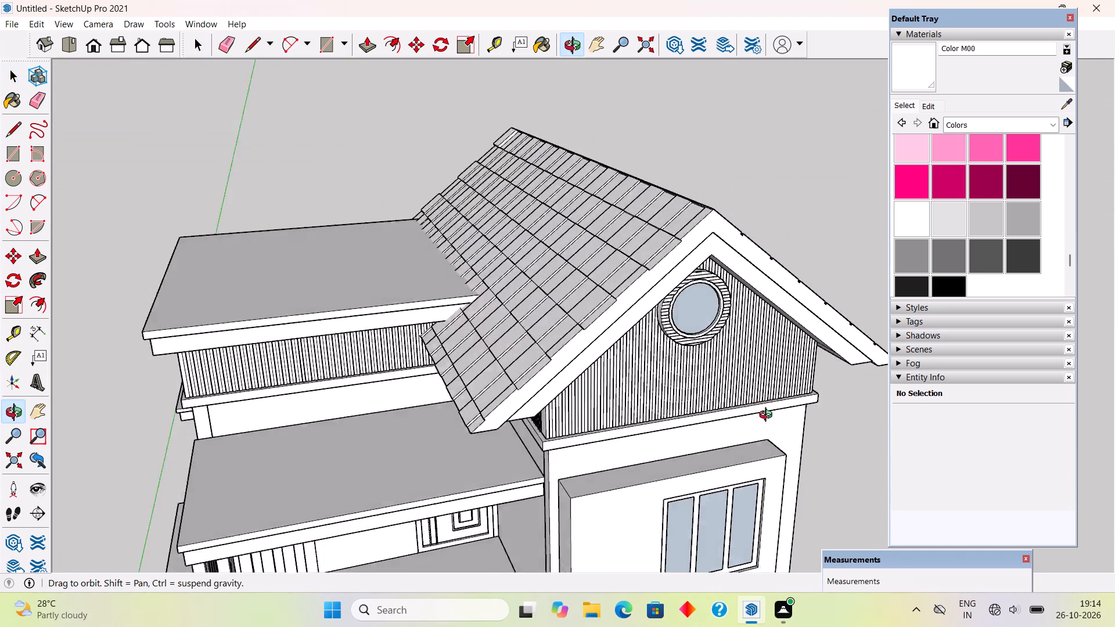
Examine the whole house from the front, the sides and above with the finished gabled roof in place.
middle_click_drag(768, 416, 695, 358)
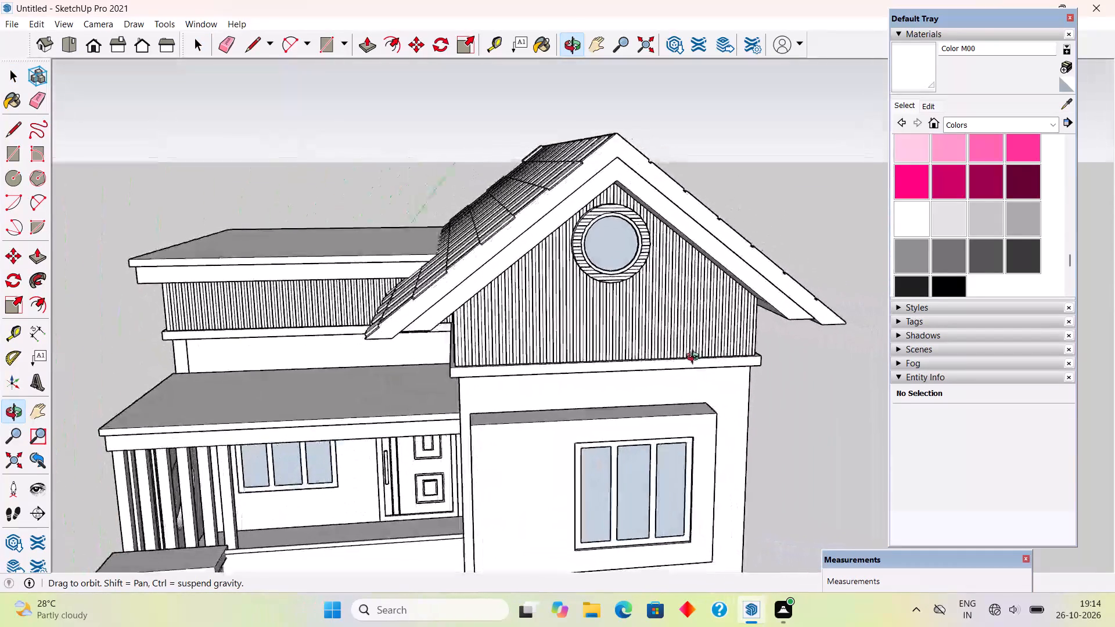
middle_click_drag(695, 358, 654, 347)
scroll(495, 202, "up", 1)
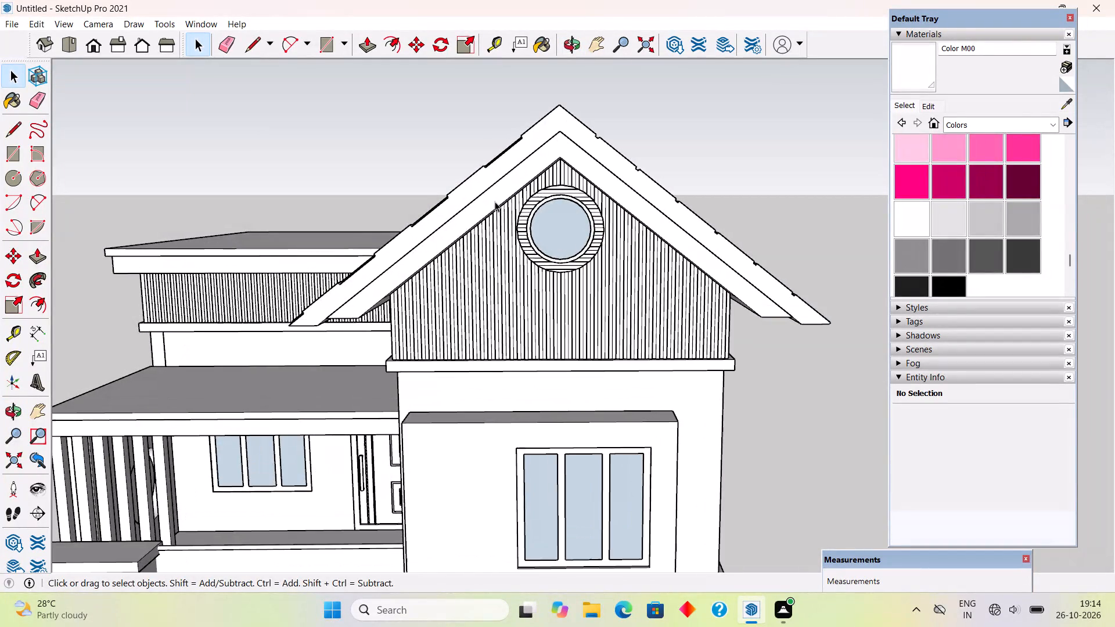
middle_click_drag(494, 201, 653, 231)
scroll(652, 224, "down", 10)
middle_click_drag(638, 305, 651, 356)
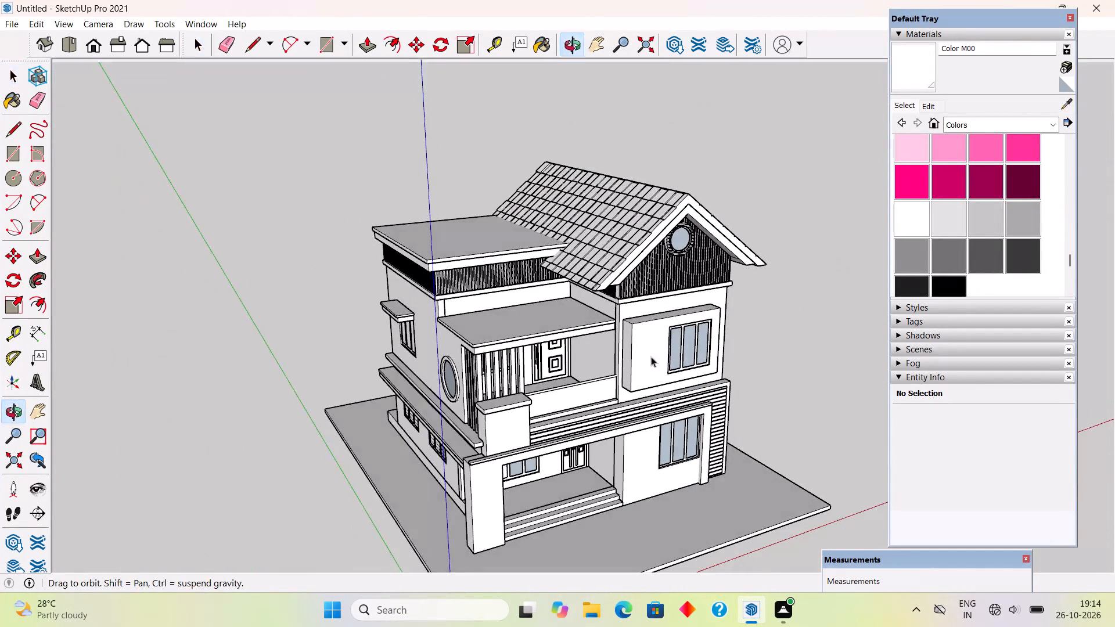
middle_click_drag(651, 356, 649, 349)
scroll(568, 601, "up", 5)
scroll(564, 540, "up", 4)
middle_click_drag(558, 528, 549, 484)
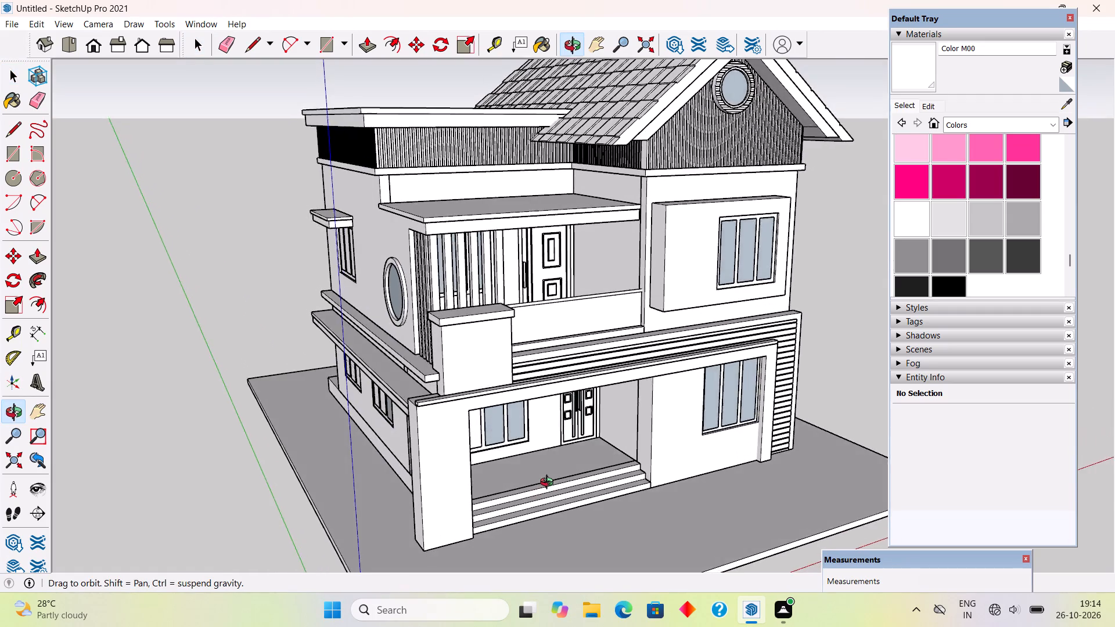
middle_click_drag(549, 484, 549, 477)
scroll(549, 476, "up", 2)
scroll(552, 469, "down", 3)
middle_click_drag(546, 455, 508, 462)
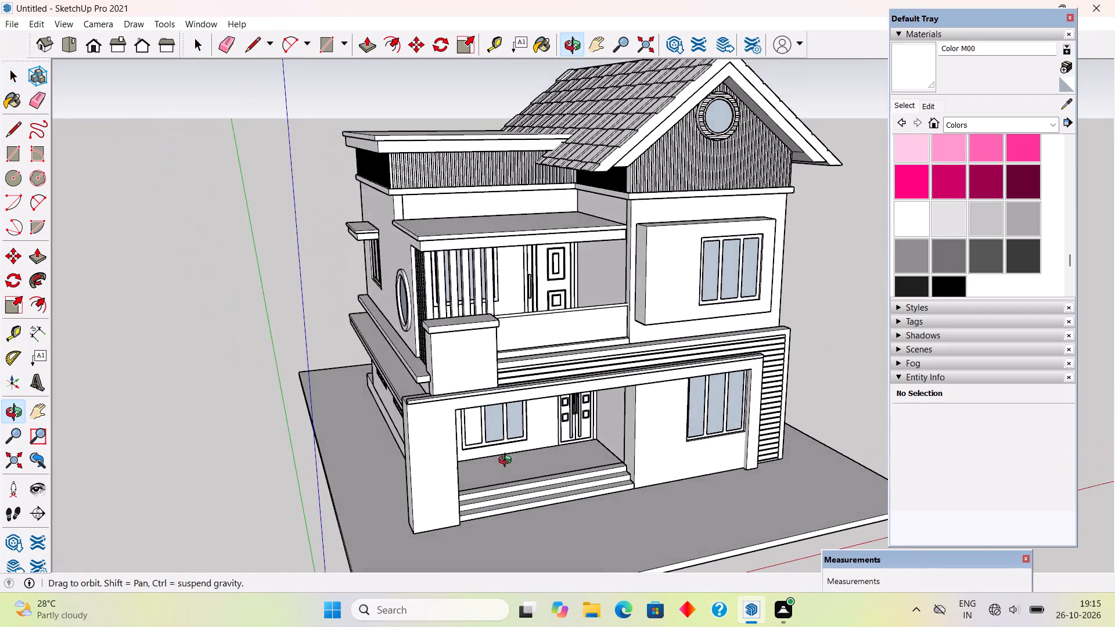
middle_click_drag(508, 462, 609, 445)
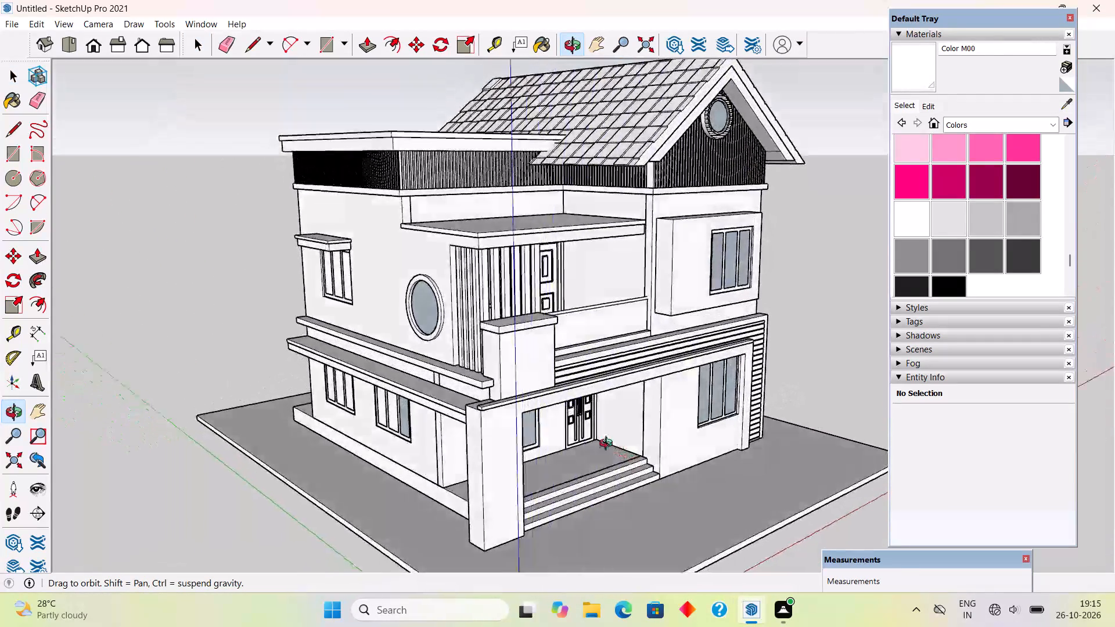
middle_click_drag(609, 445, 337, 478)
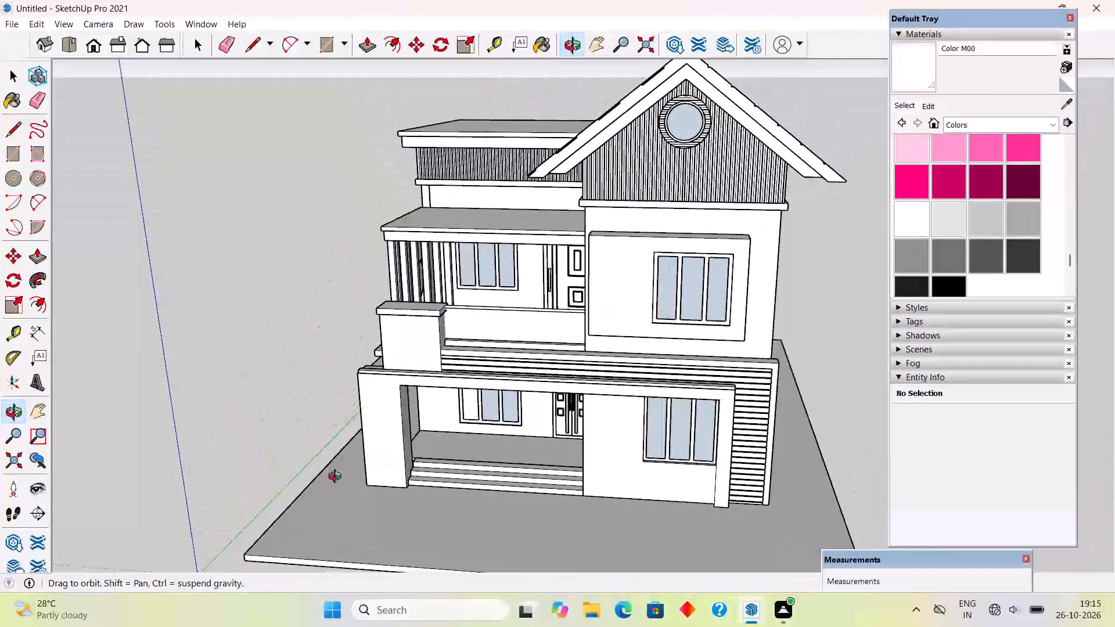
middle_click_drag(337, 478, 348, 470)
middle_click_drag(653, 436, 557, 566)
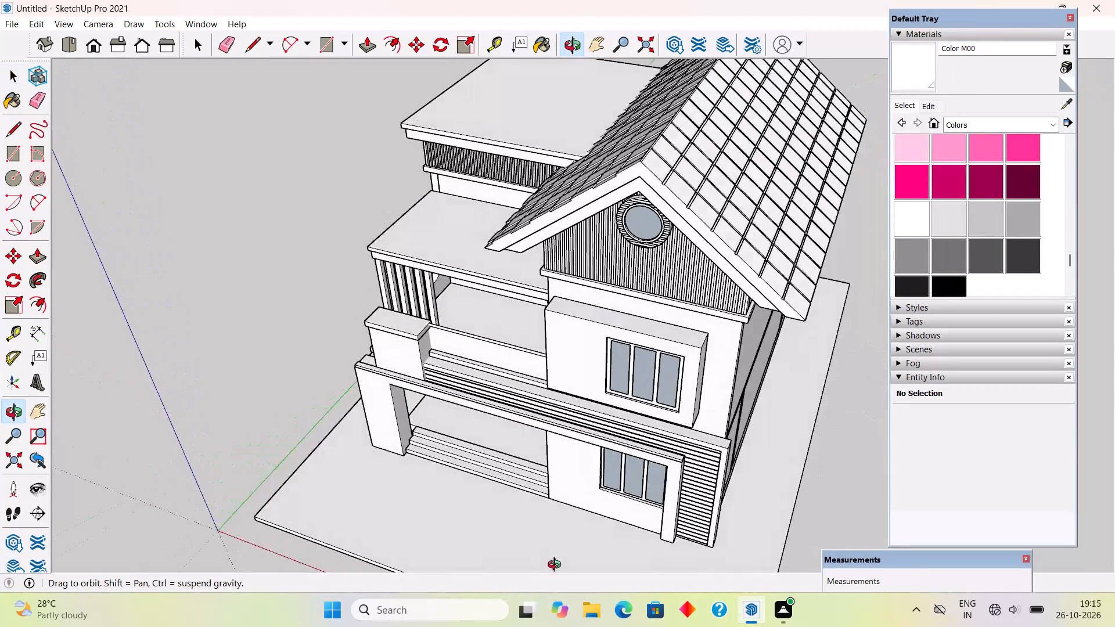
middle_click_drag(557, 566, 808, 491)
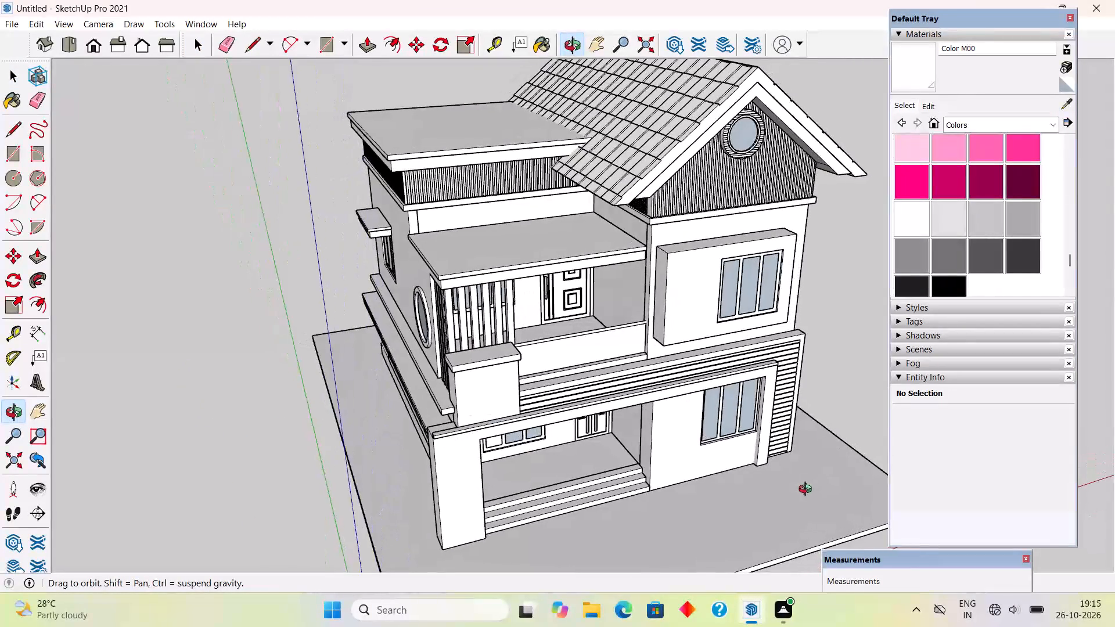
middle_click_drag(808, 491, 797, 496)
scroll(797, 496, "down", 2)
scroll(831, 344, "up", 3)
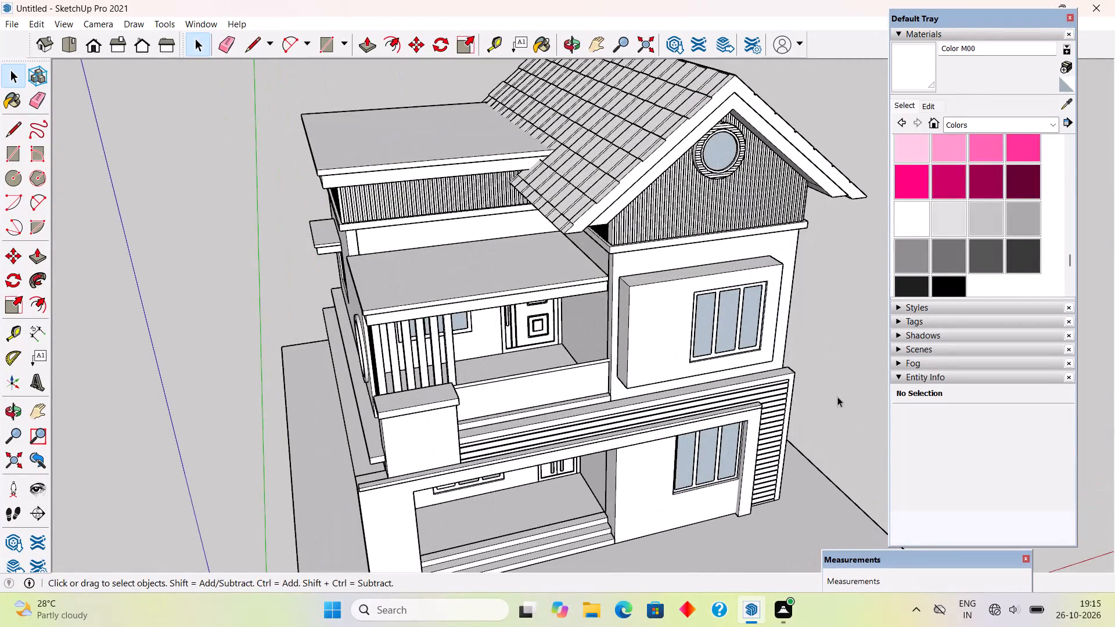
middle_click_drag(837, 397, 833, 346)
scroll(833, 346, "down", 3)
scroll(763, 393, "down", 3)
middle_click_drag(746, 393, 664, 300)
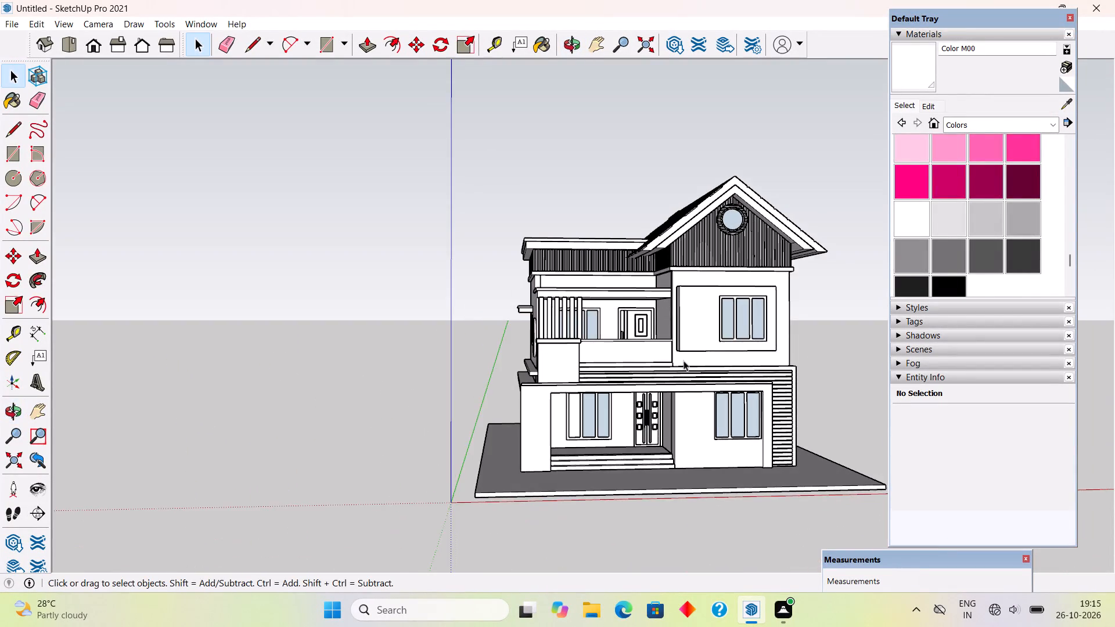
scroll(685, 362, "up", 1)
middle_click_drag(685, 365, 730, 400)
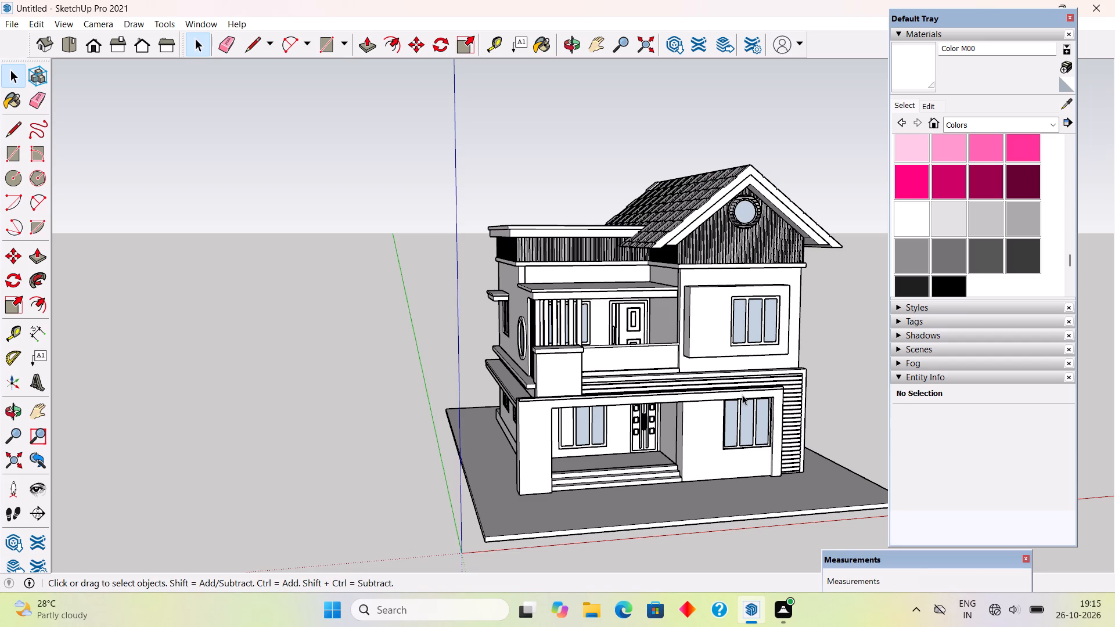
Paint the tiled gable roof with dark gray Color M06 from the Colors collection.
left_click(998, 255)
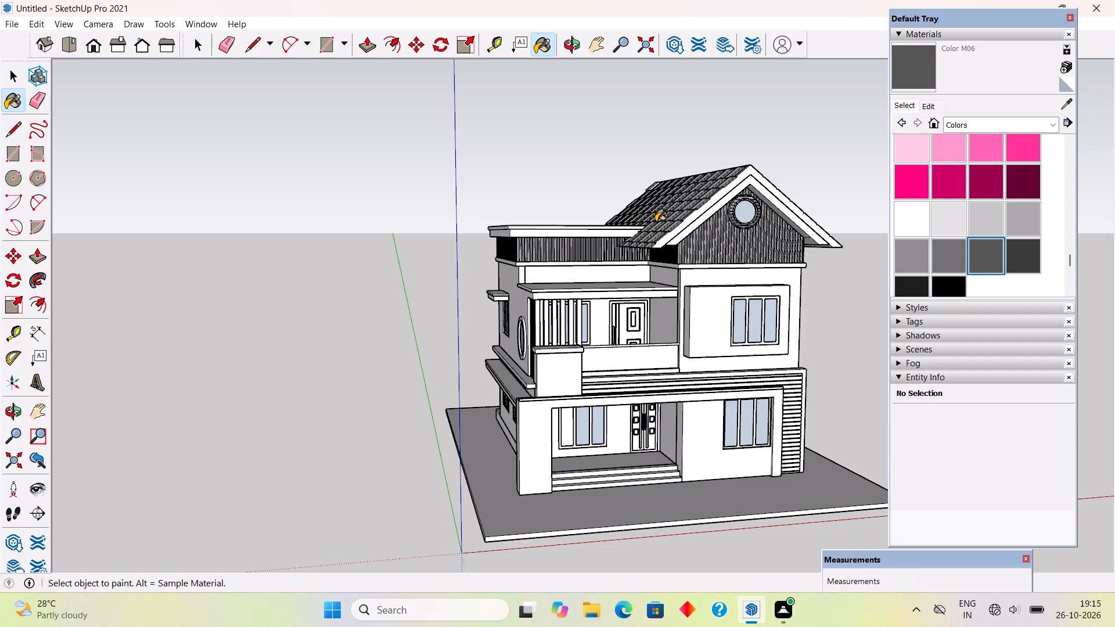
left_click(656, 221)
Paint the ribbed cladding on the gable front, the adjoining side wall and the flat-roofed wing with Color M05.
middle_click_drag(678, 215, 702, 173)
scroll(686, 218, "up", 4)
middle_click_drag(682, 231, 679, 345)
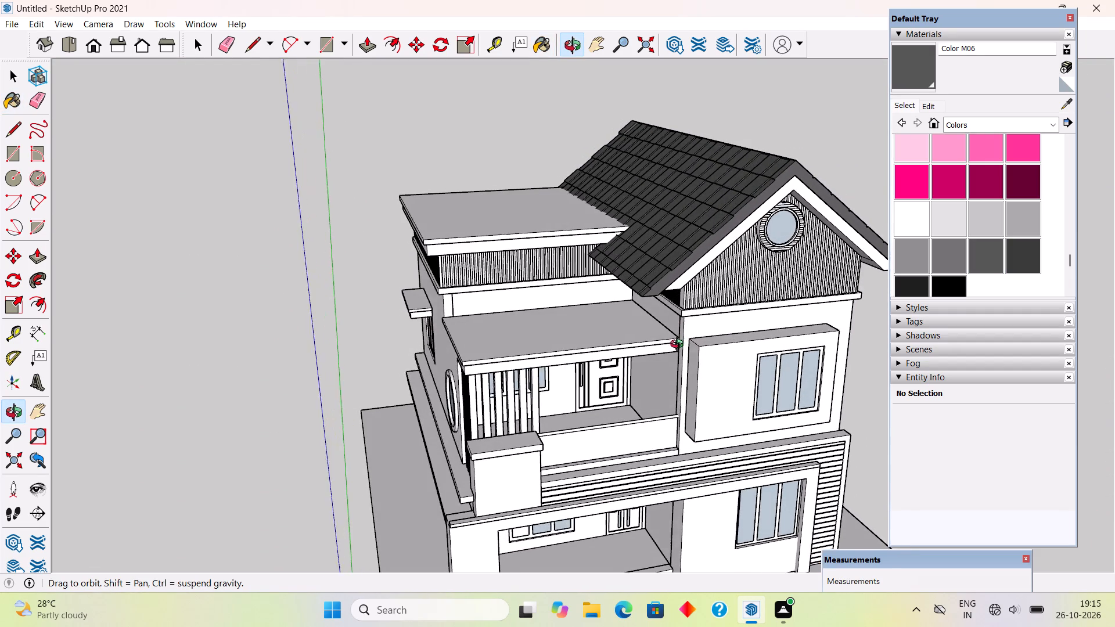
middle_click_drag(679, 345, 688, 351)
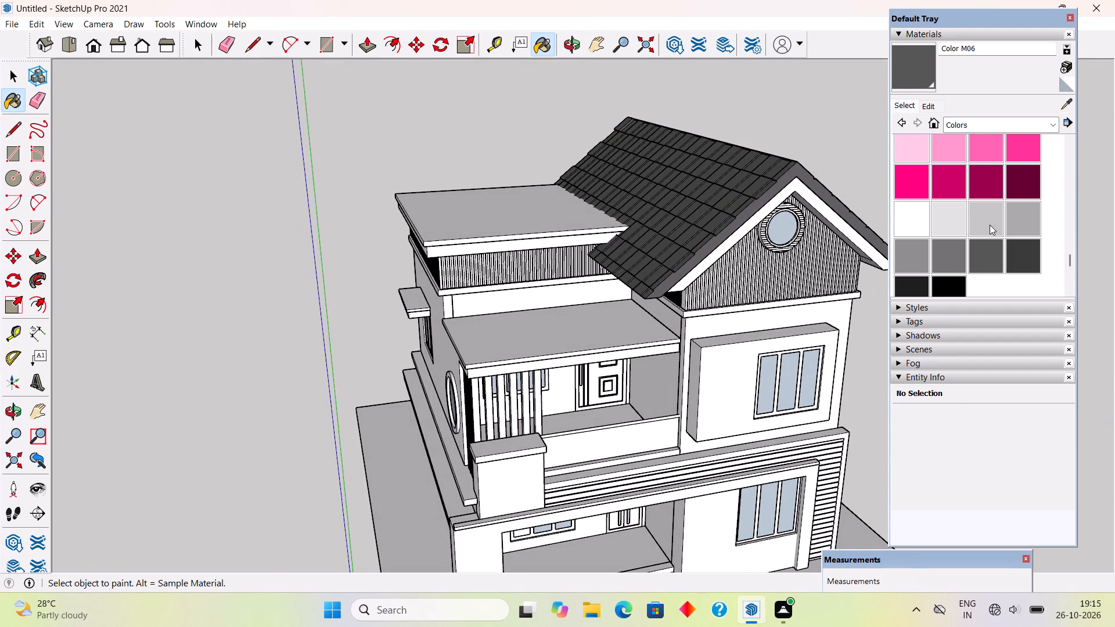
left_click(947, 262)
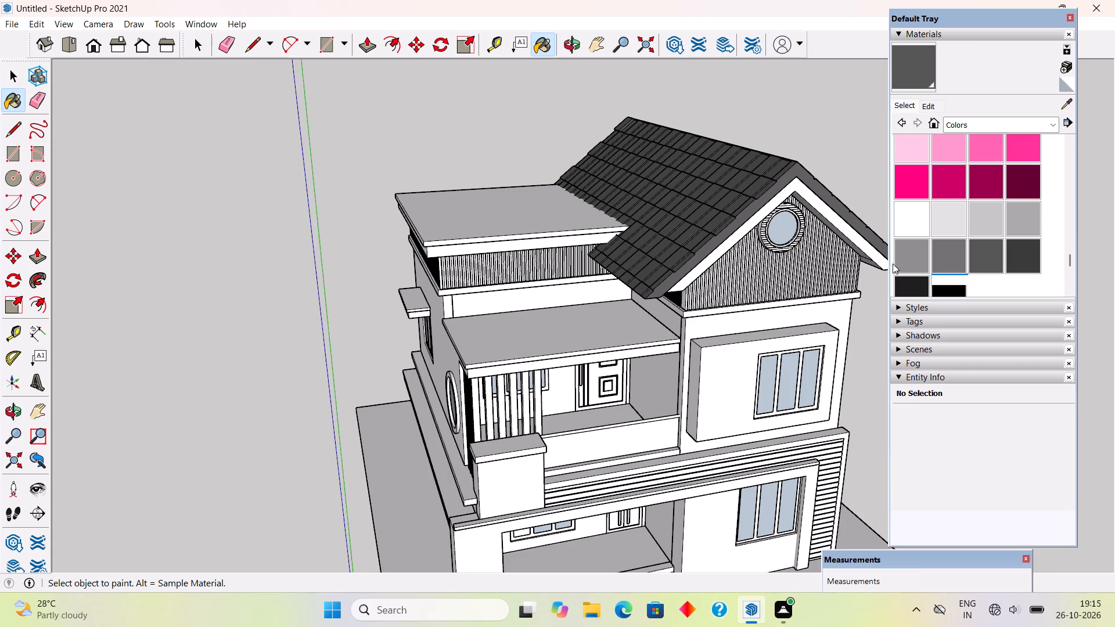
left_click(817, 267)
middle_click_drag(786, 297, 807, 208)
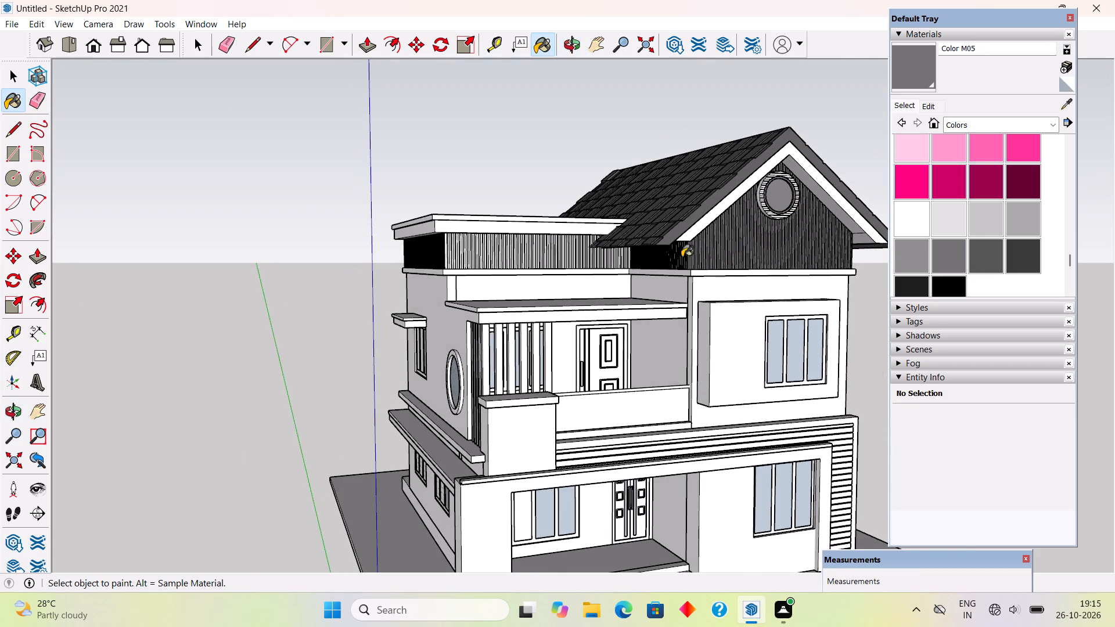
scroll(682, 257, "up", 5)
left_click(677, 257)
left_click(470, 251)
Repaint the ribbed cladding on the gable front, adjoining side wall and flat-roofed wing with lighter gray Color M04.
scroll(470, 251, "down", 2)
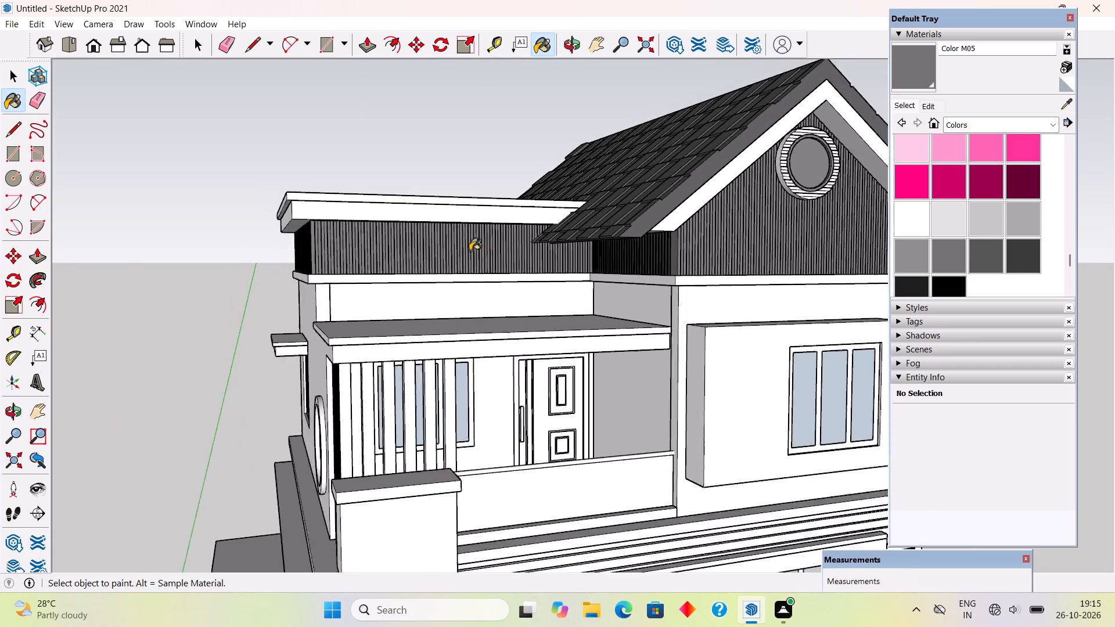
scroll(470, 251, "down", 2)
left_click(908, 251)
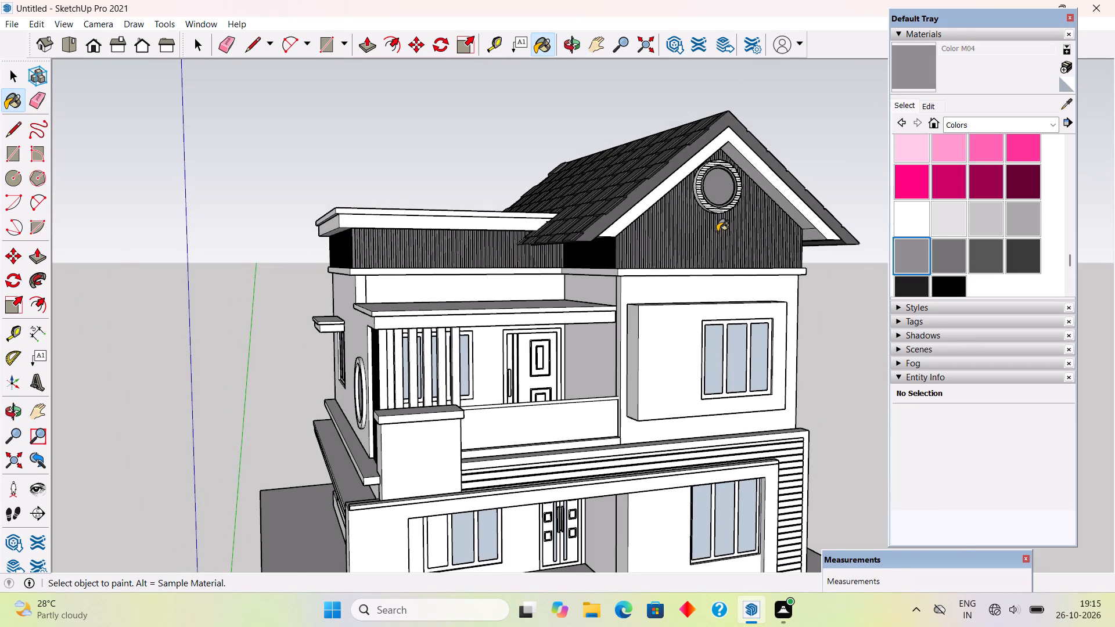
left_click(717, 232)
left_click(519, 242)
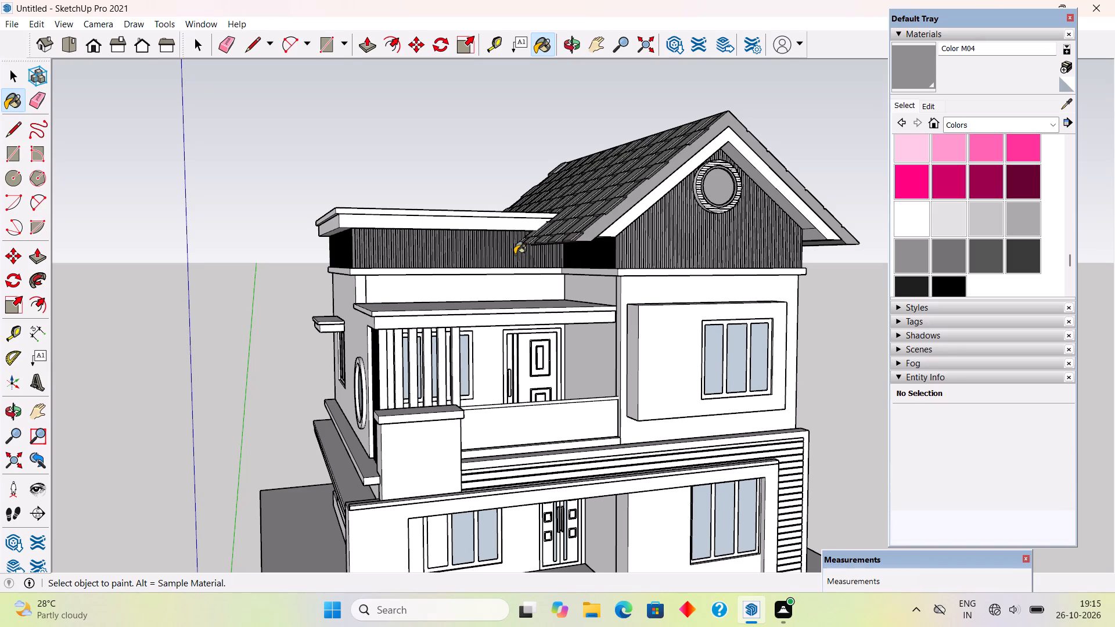
key("ctrl+z")
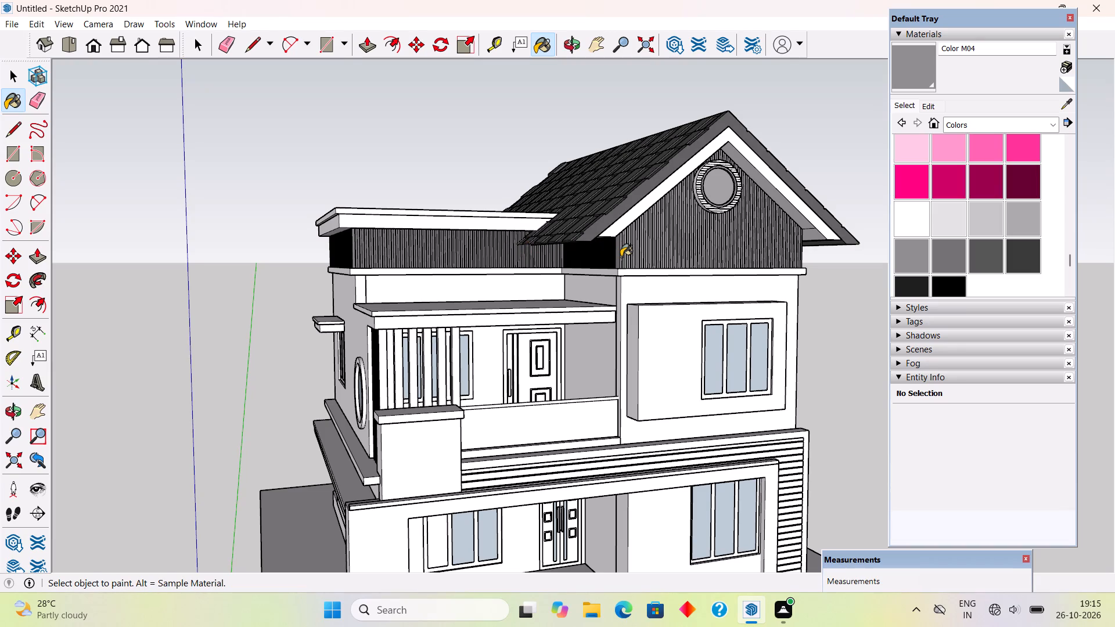
left_click(617, 253)
scroll(594, 256, "up", 5)
left_click(602, 257)
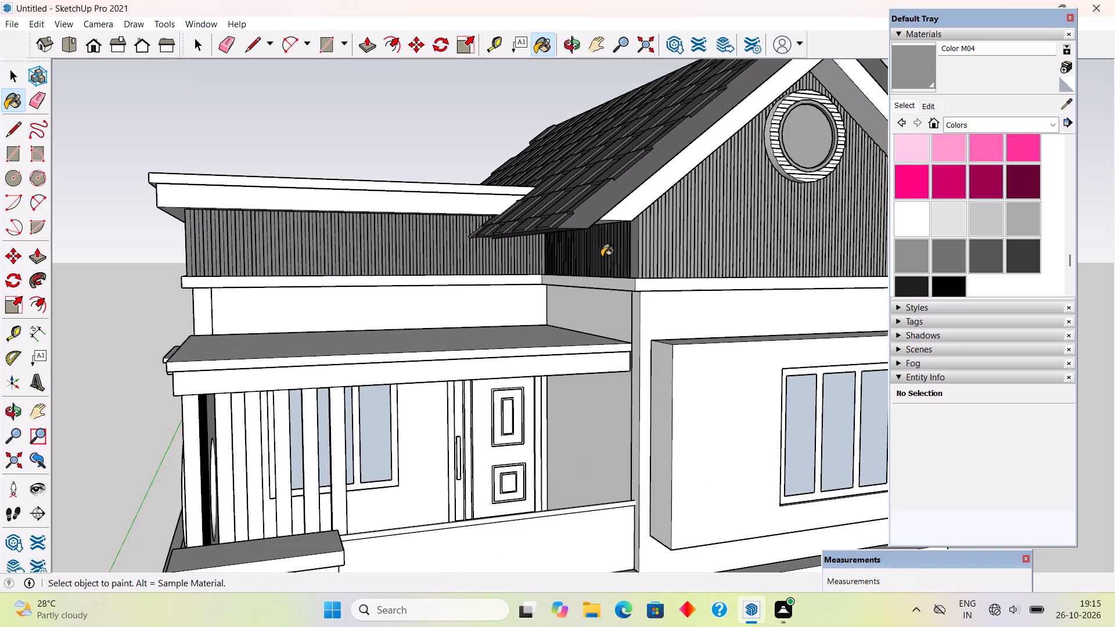
left_click(388, 239)
Paint the projecting box around the upper-floor front window with Color M04.
scroll(390, 290, "down", 7)
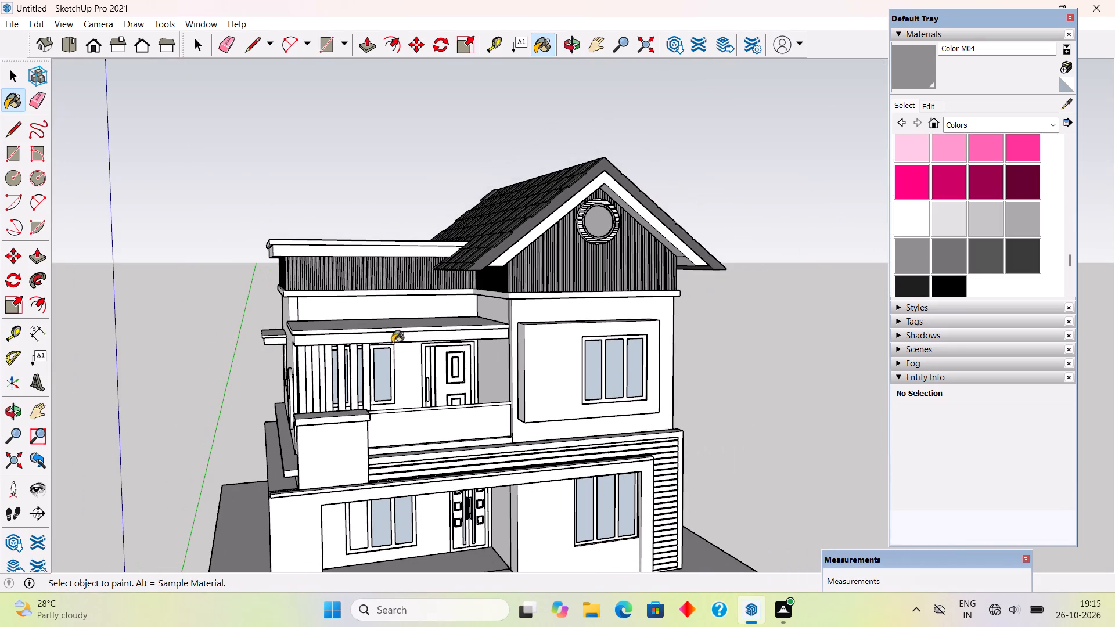
middle_click_drag(465, 347, 489, 389)
left_click(546, 379)
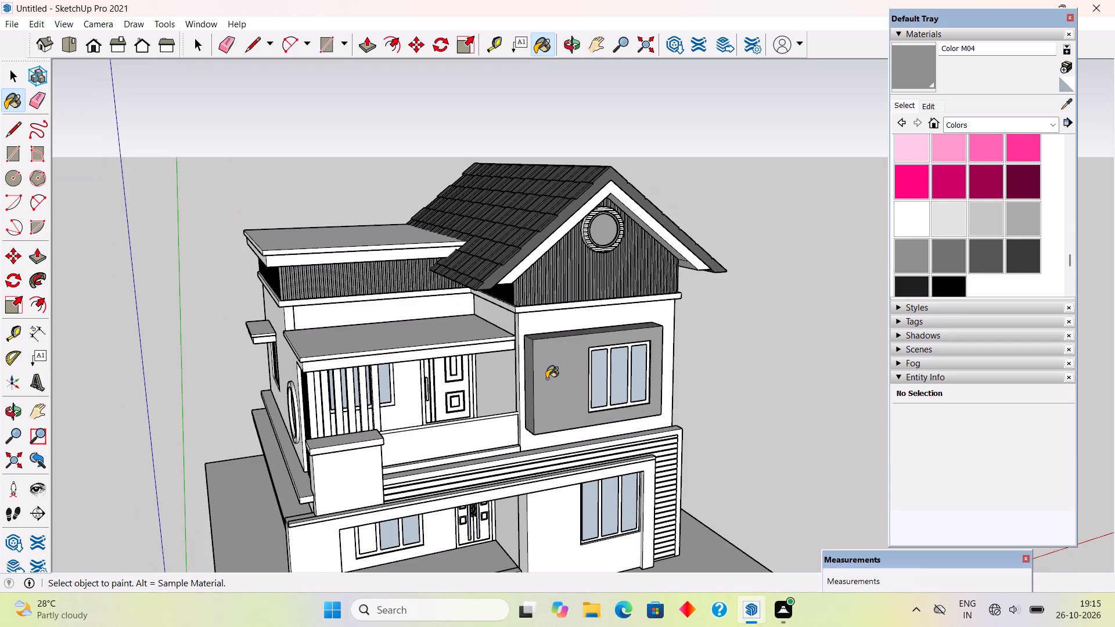
Paint the striped ring around the gable's round window with Color M05.
scroll(612, 224, "up", 6)
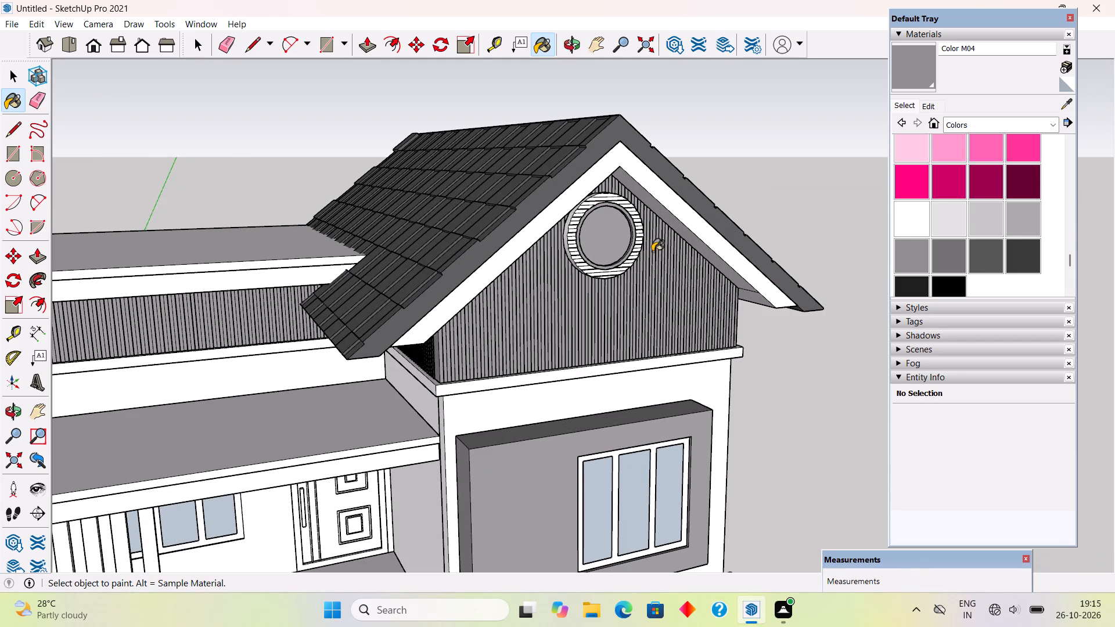
scroll(678, 242, "up", 9)
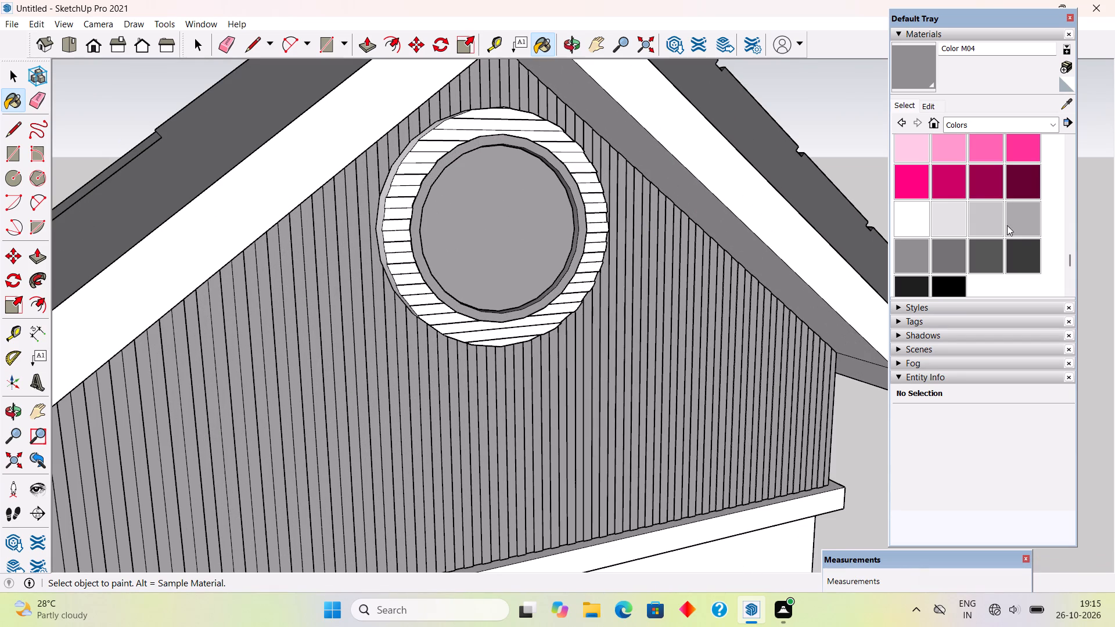
left_click(952, 246)
left_click(599, 240)
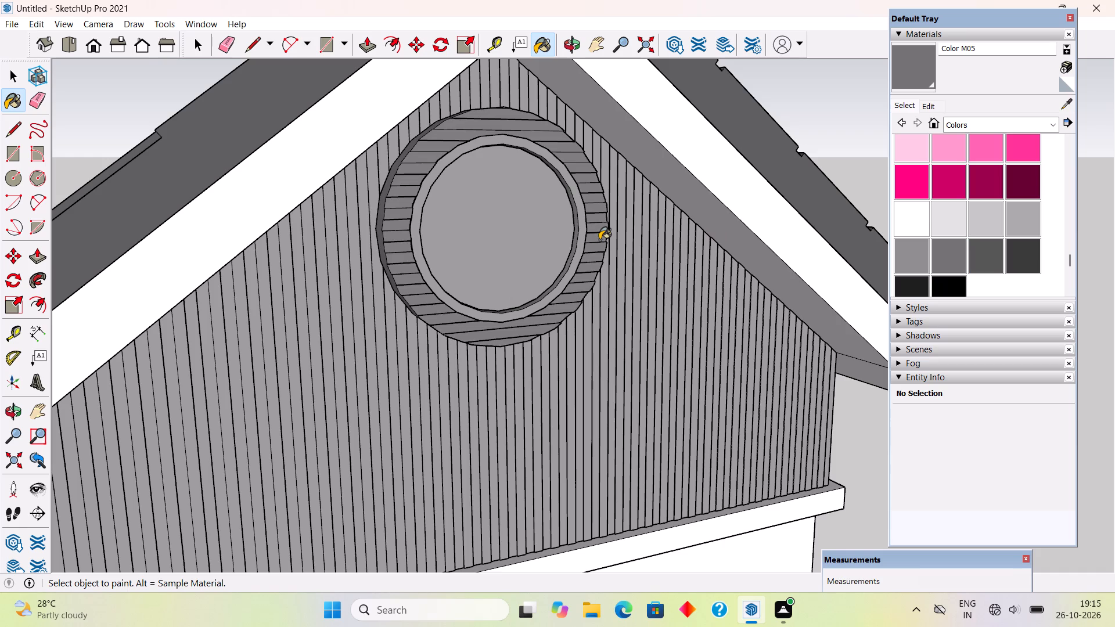
Open the gable cladding group, paint the nested round window group with white Color M00, and exit the group.
key("space")
triple_click(569, 250)
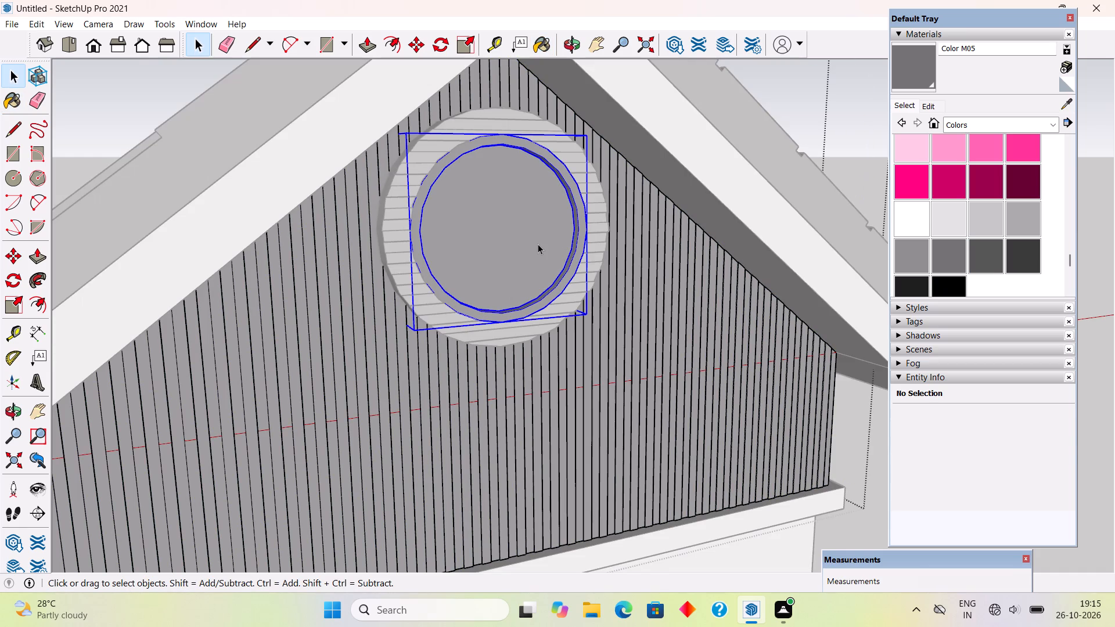
left_click(538, 244)
scroll(538, 244, "up", 5)
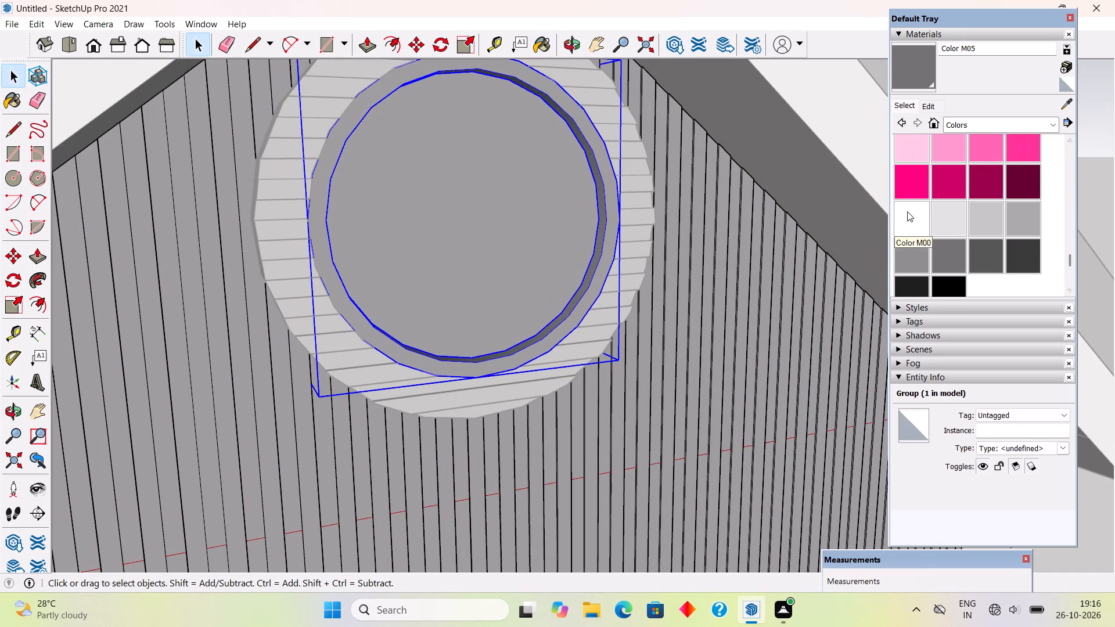
left_click(907, 211)
left_click(605, 250)
scroll(605, 250, "down", 6)
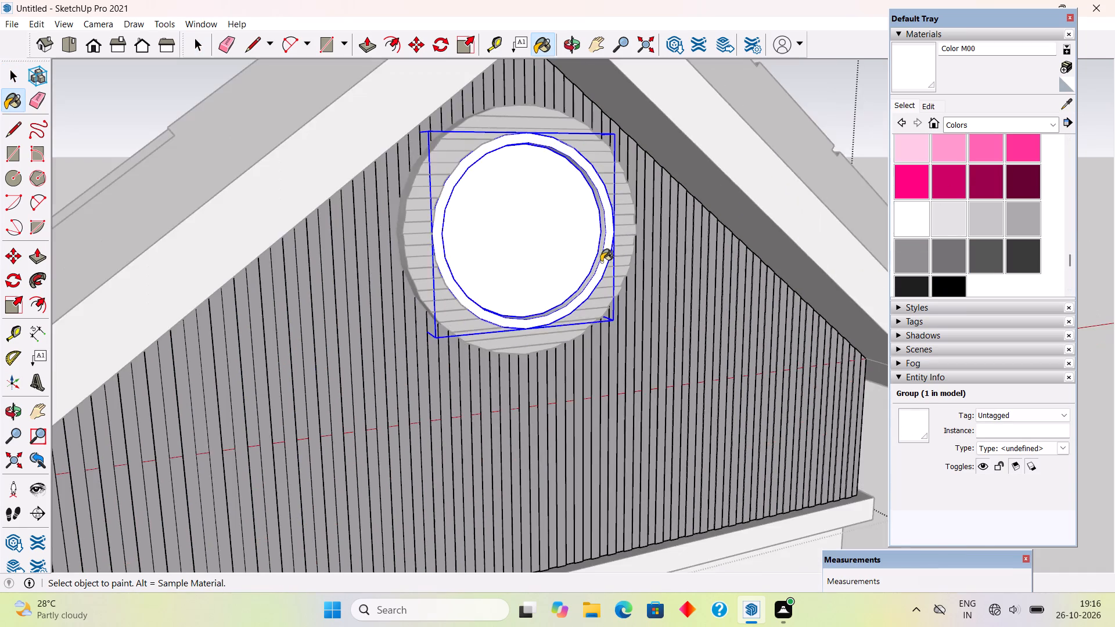
scroll(598, 266, "down", 11)
key("space")
left_click(817, 201)
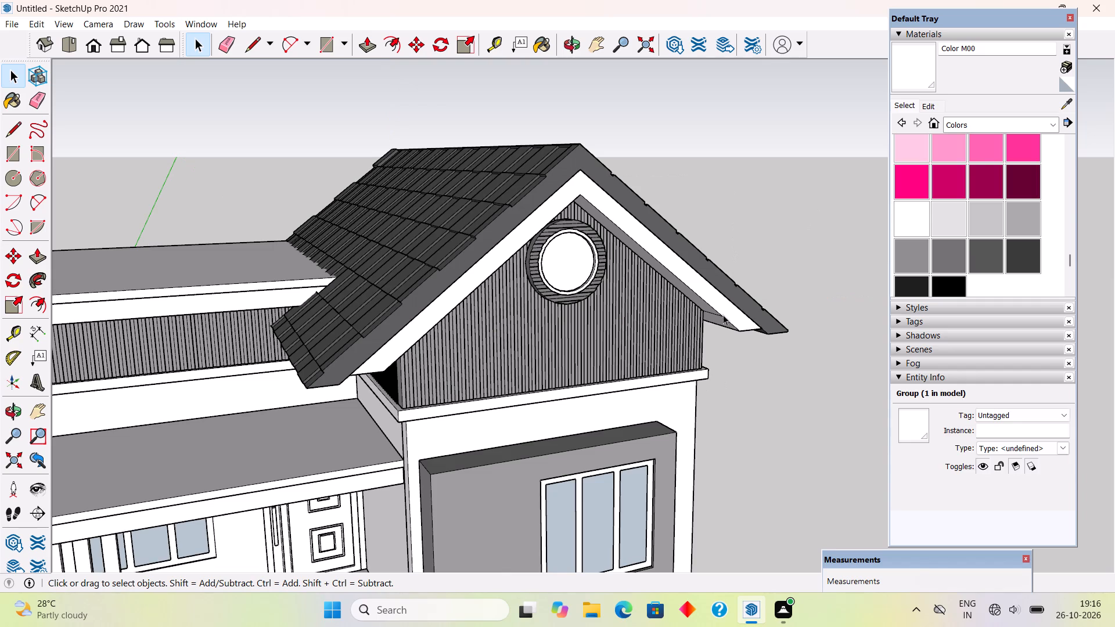
Examine the painted roof, gable and upper-floor walls from the front and from above.
scroll(653, 306, "up", 4)
scroll(653, 304, "down", 4)
scroll(730, 277, "down", 9)
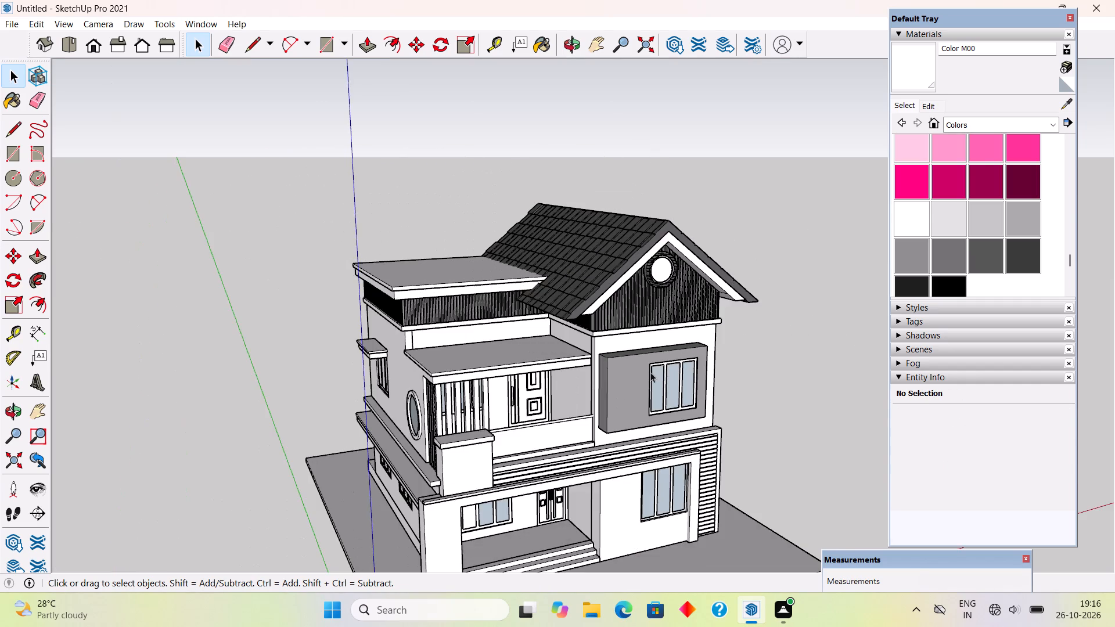
middle_click_drag(619, 354, 557, 250)
scroll(560, 258, "down", 4)
middle_click_drag(558, 258, 562, 401)
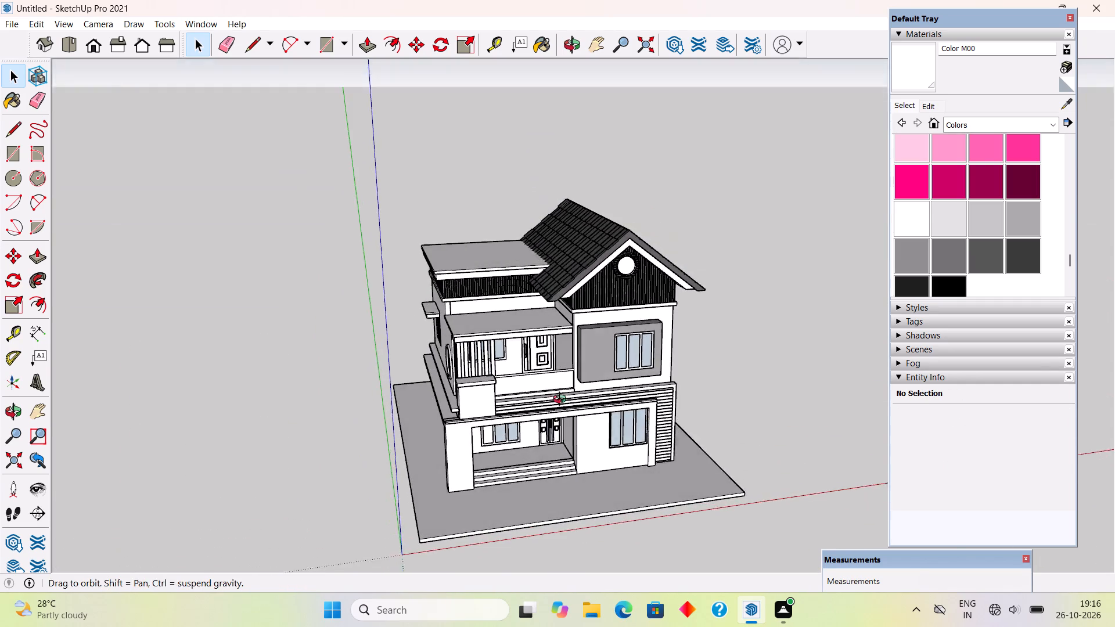
middle_click_drag(562, 401, 563, 404)
scroll(457, 264, "up", 7)
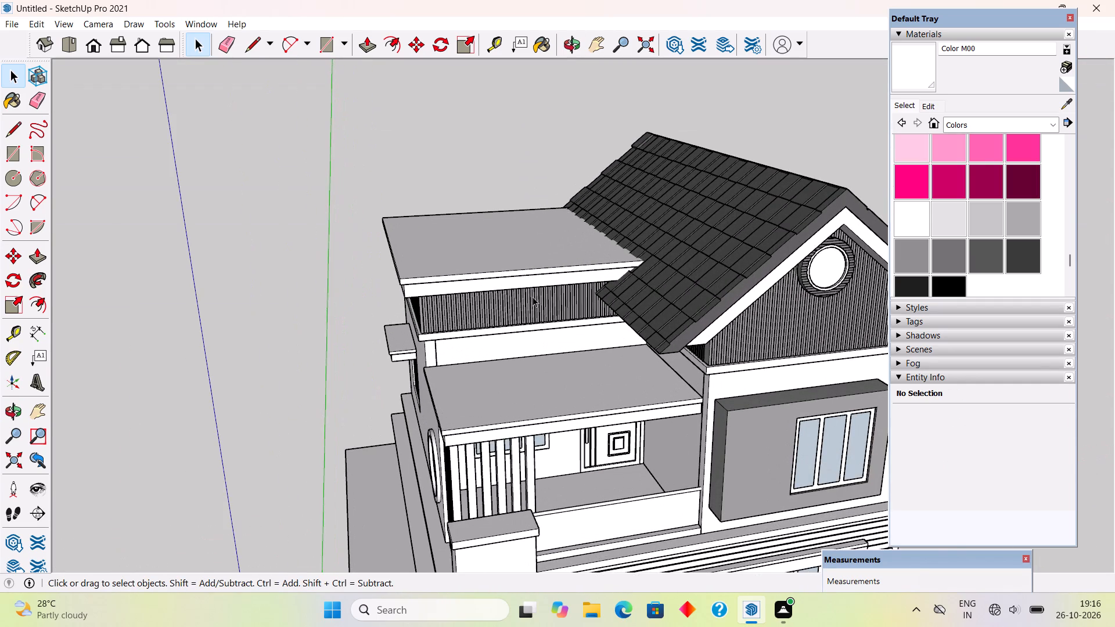
scroll(533, 297, "up", 1)
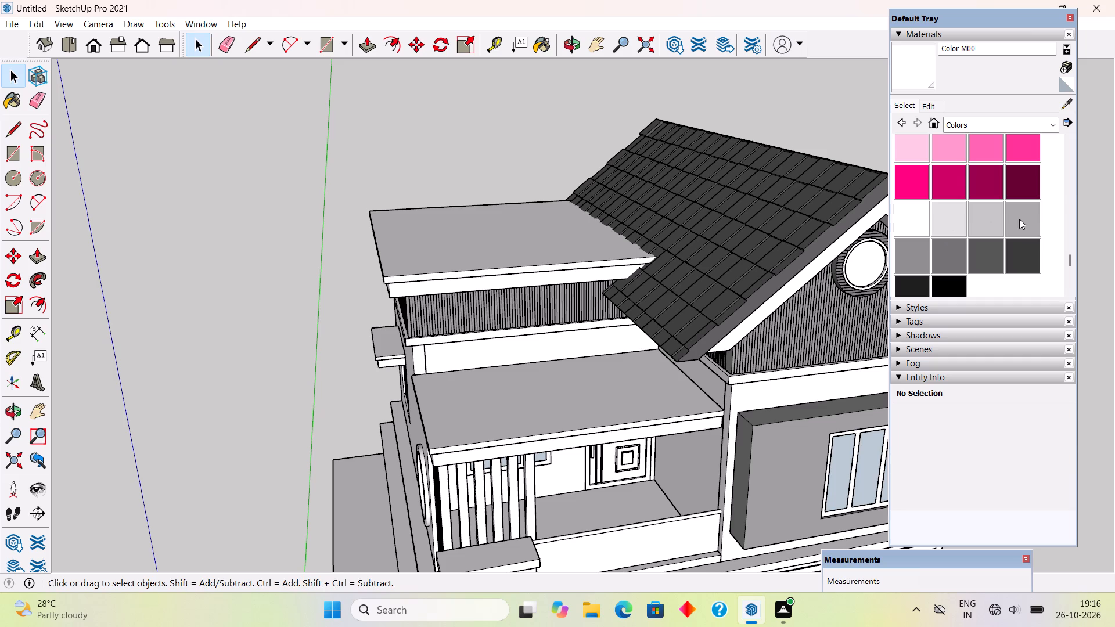
Paint the upper flat roof slab and the balcony roof slab with gray Color M03.
left_click(1022, 219)
left_click(502, 252)
middle_click_drag(537, 348, 528, 244)
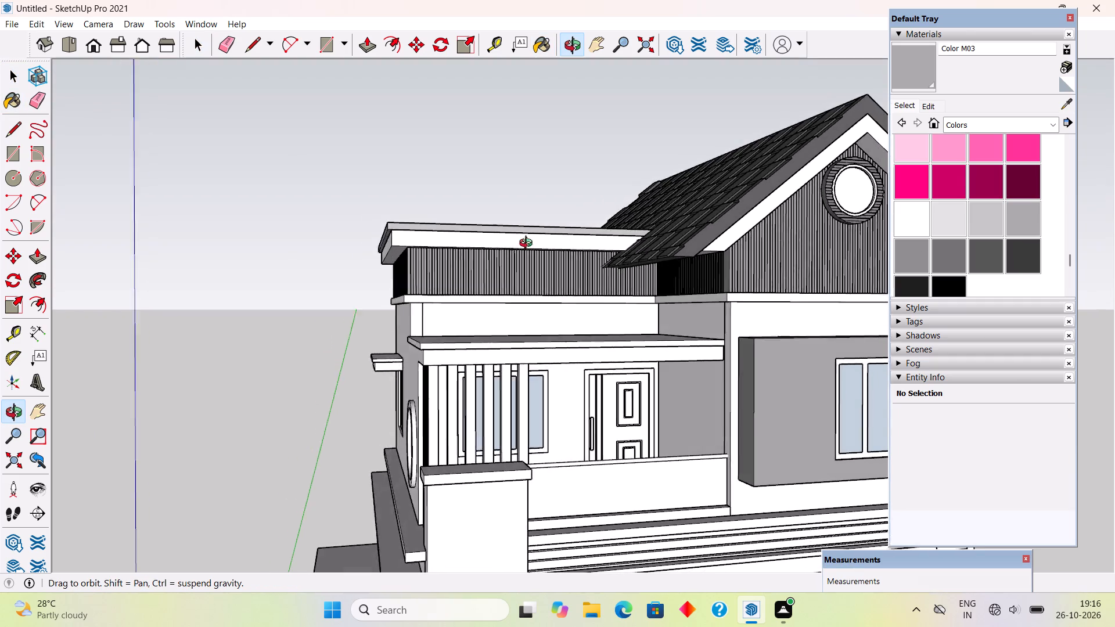
middle_click_drag(528, 244, 506, 246)
scroll(506, 246, "down", 1)
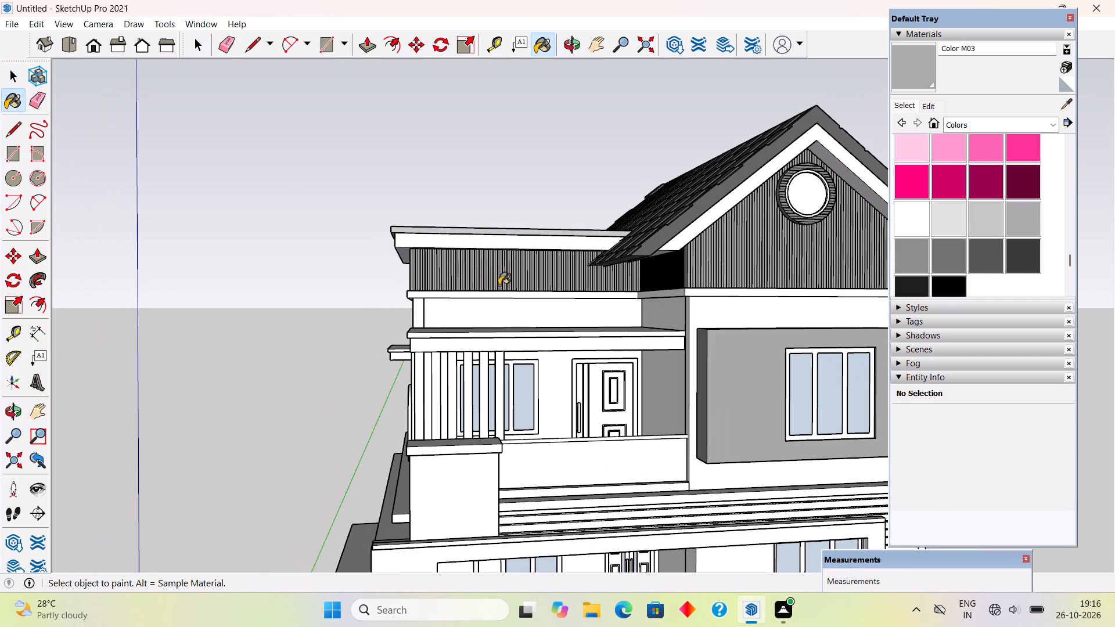
left_click(498, 329)
middle_click_drag(503, 381, 525, 391)
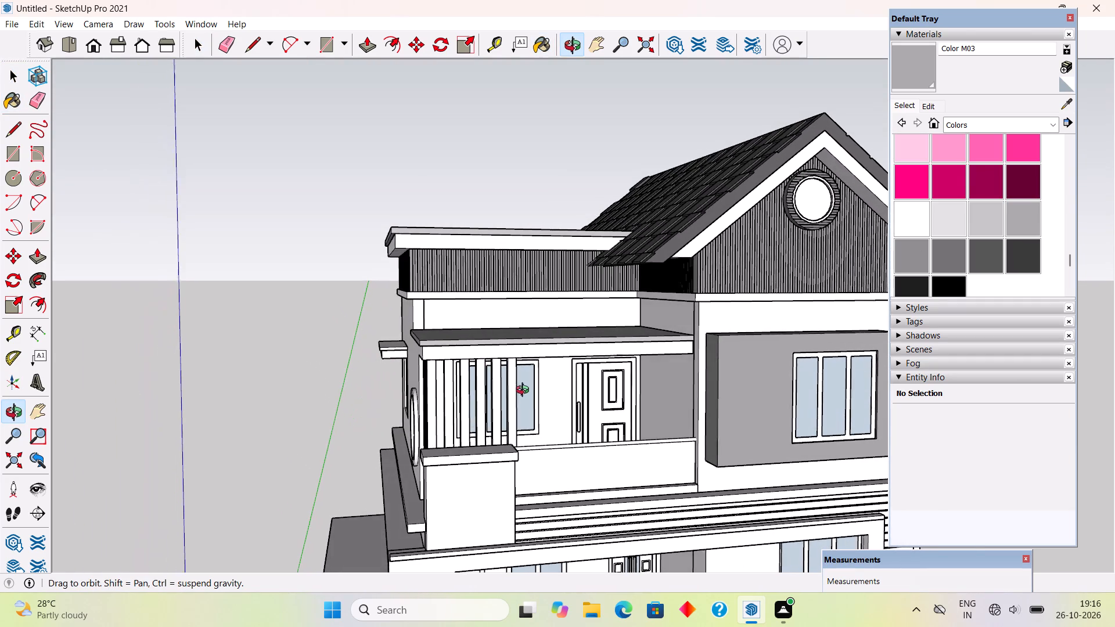
middle_click_drag(525, 391, 526, 390)
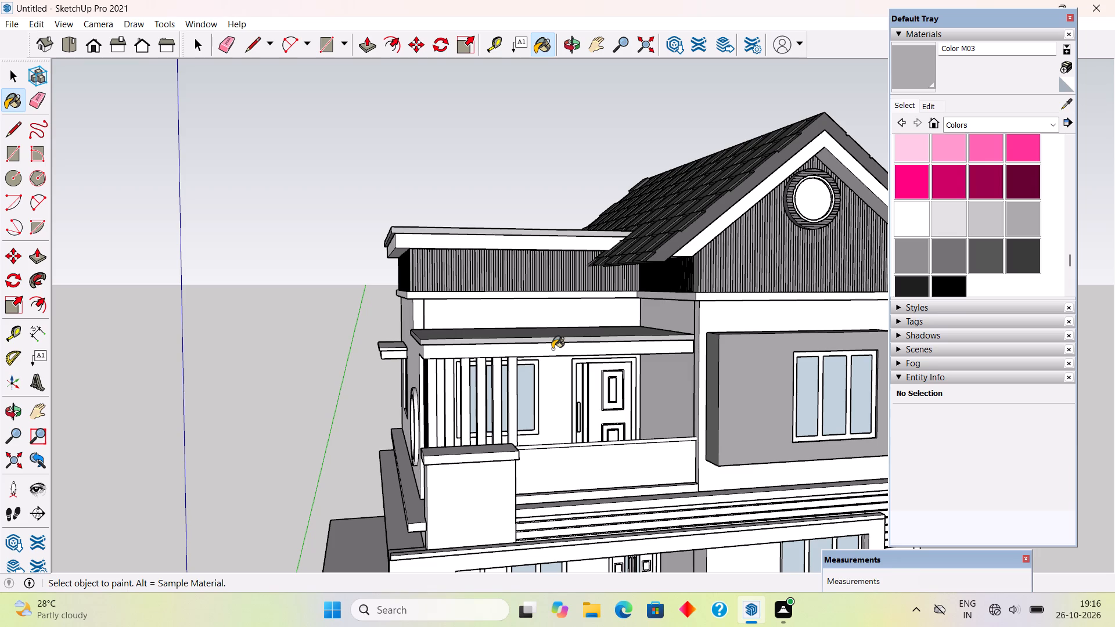
Draw a rectangle over the top of the projecting box around the upper-floor front window and pull it up 5".
key("space")
type("r")
middle_click_drag(679, 302, 590, 482)
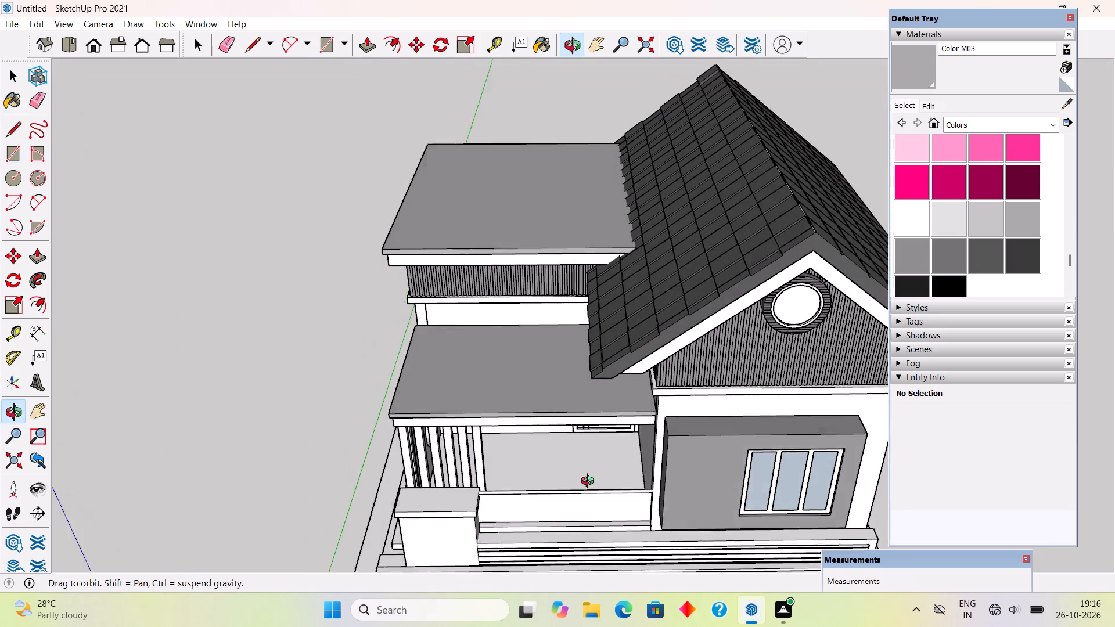
middle_click_drag(590, 482, 588, 484)
scroll(882, 464, "up", 10)
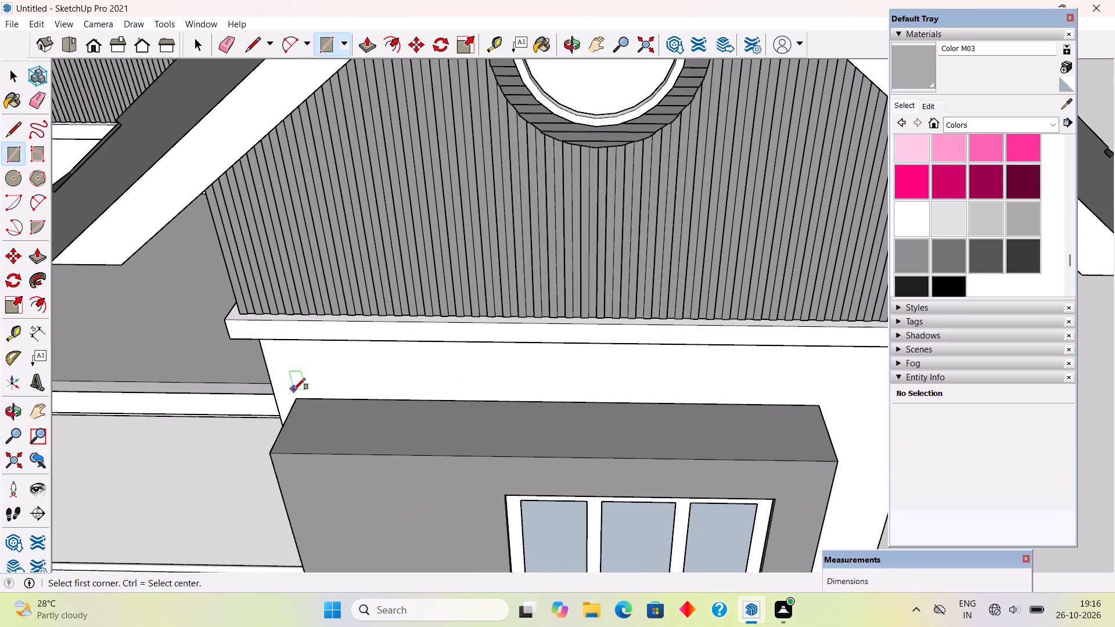
left_click(300, 397)
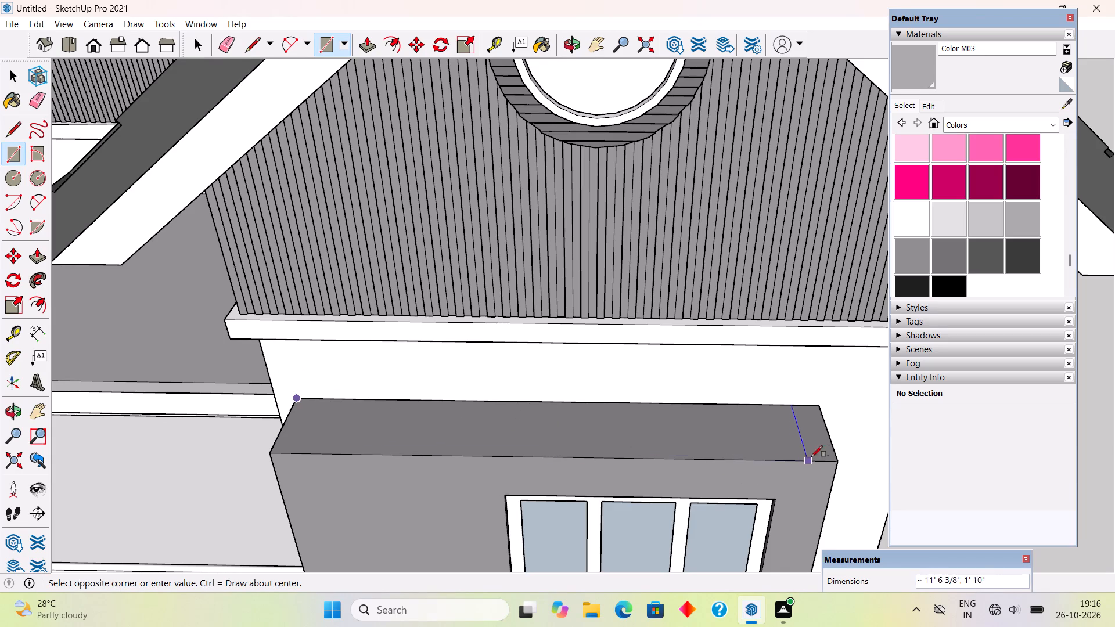
left_click(836, 458)
key("p")
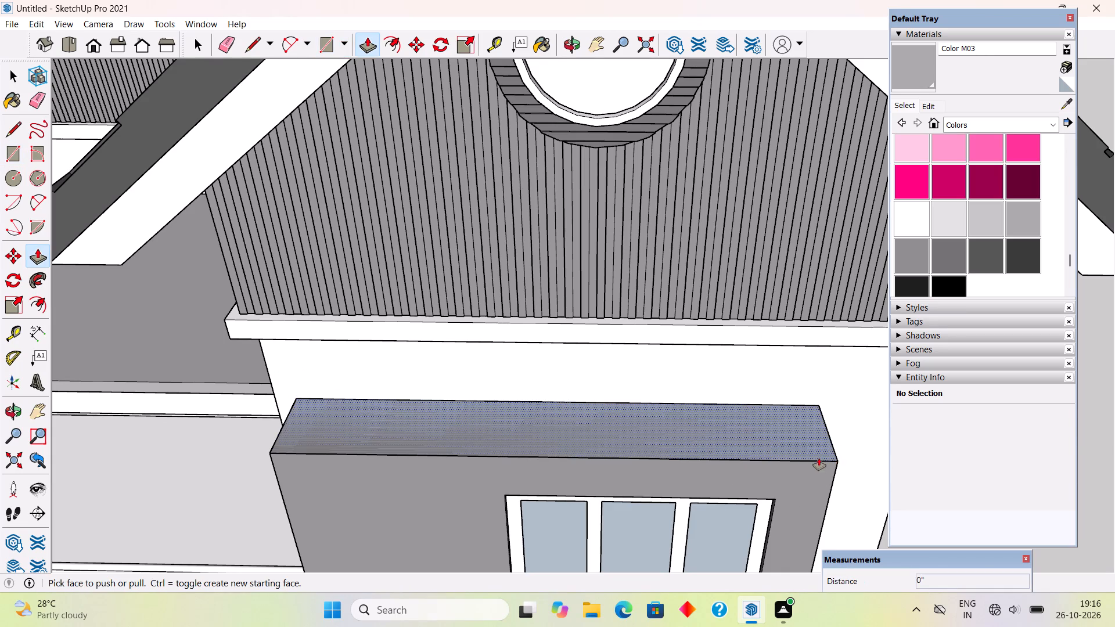
left_click(819, 458)
key("4")
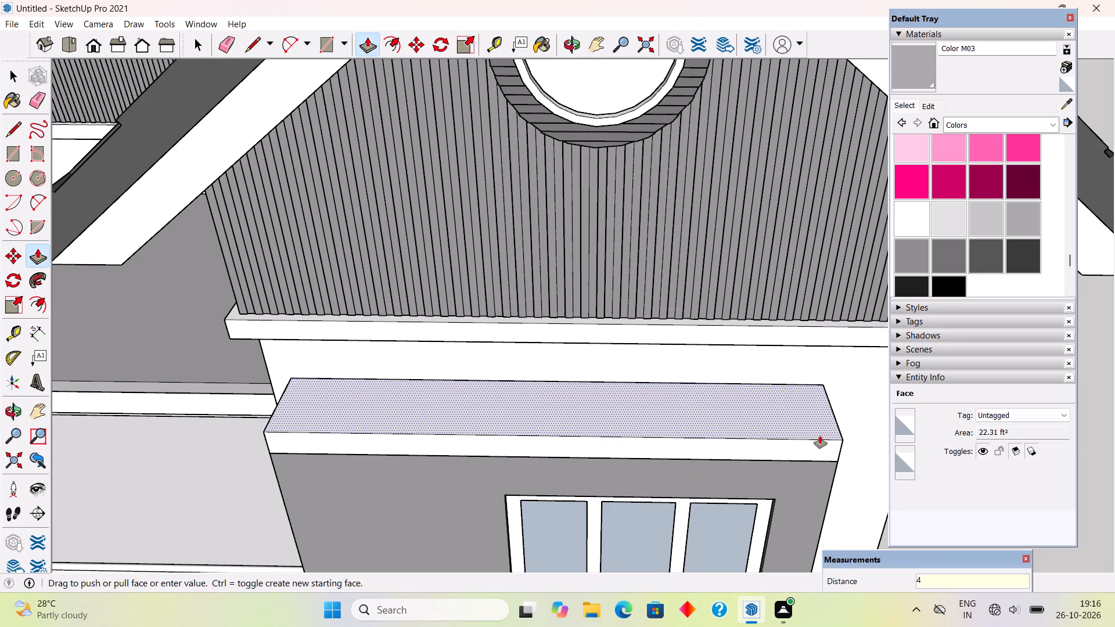
key("BackSpace")
type("5\"")
key("Return")
Pull the front face of the slab above the window box outward by 2".
key("space")
left_click(808, 456)
key("p")
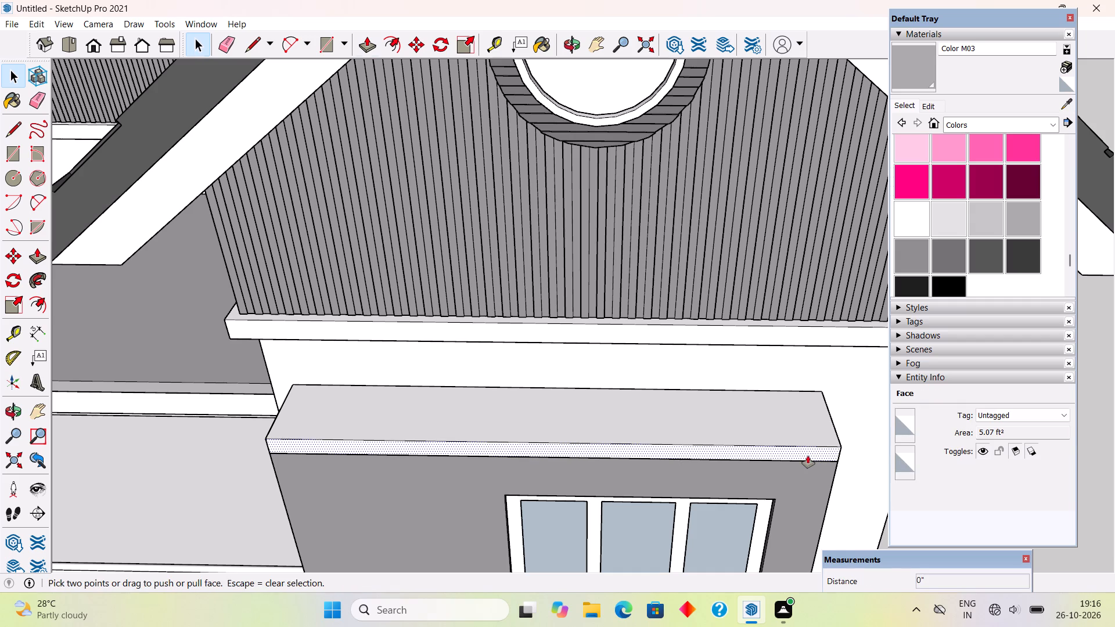
left_click(808, 456)
type("2\"")
key("Return")
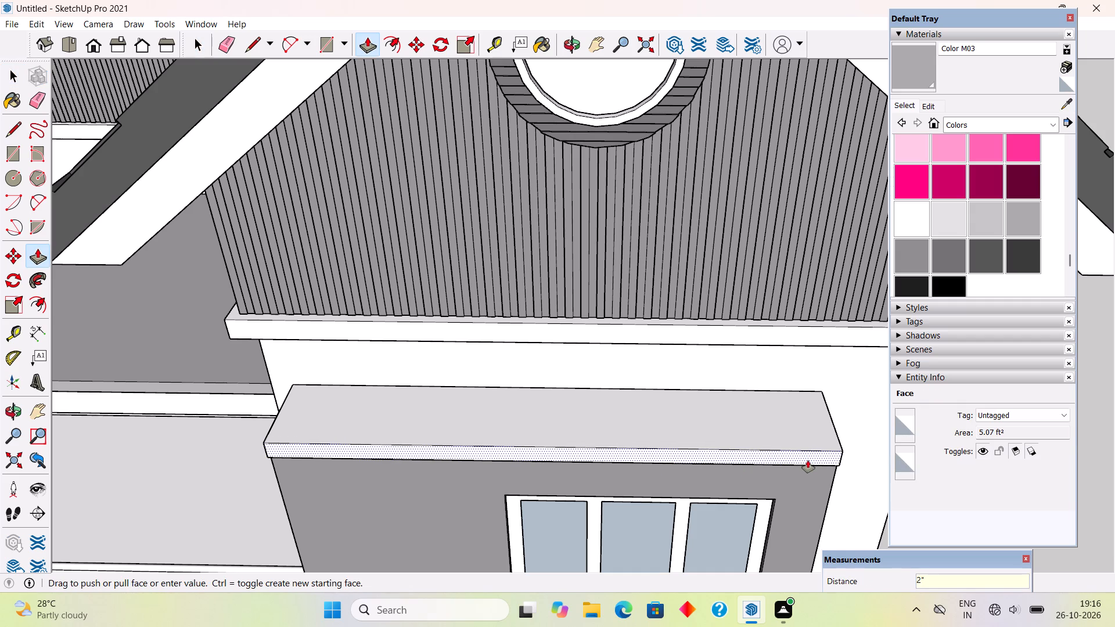
Pull the right end face of the slab above the window box outward by 2".
middle_click_drag(818, 462, 647, 392)
double_click(624, 387)
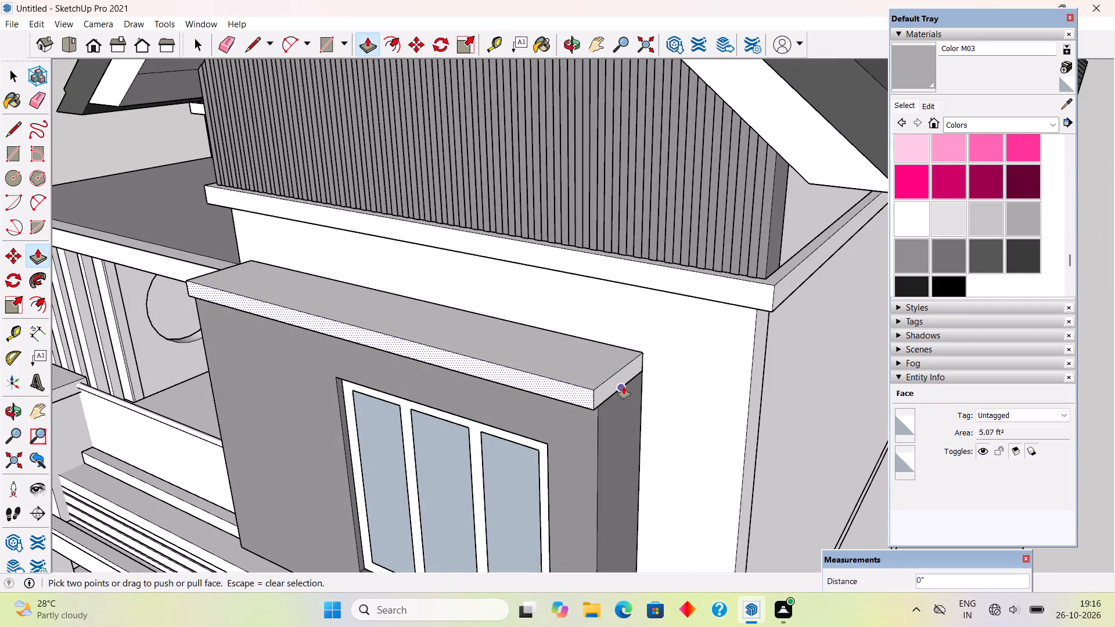
key("ctrl+z")
key("space")
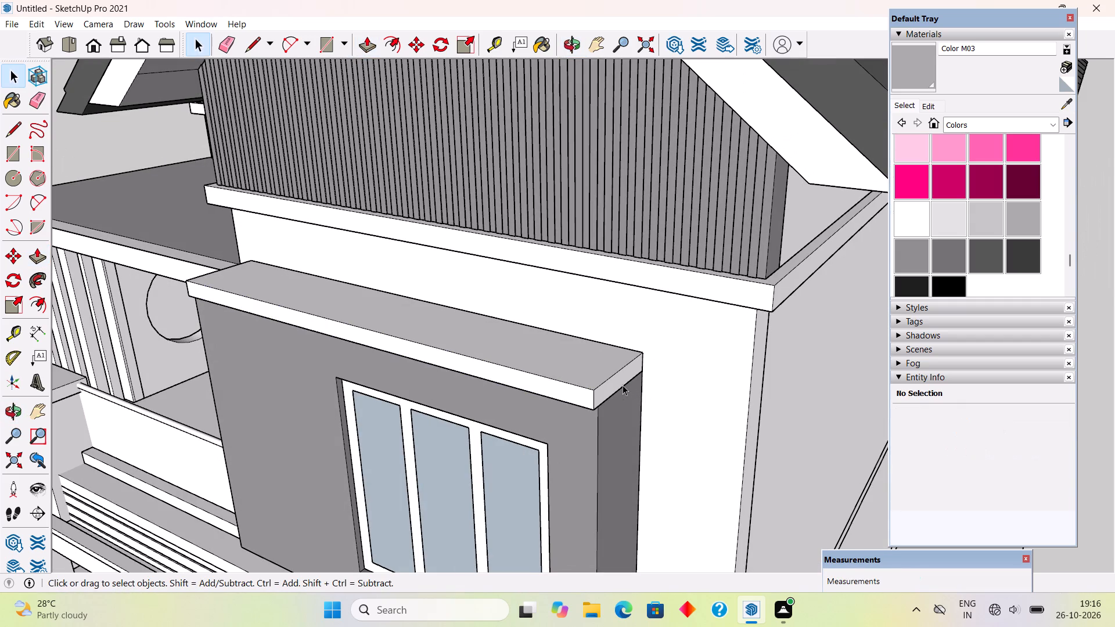
left_click(620, 381)
key("p")
left_click(620, 381)
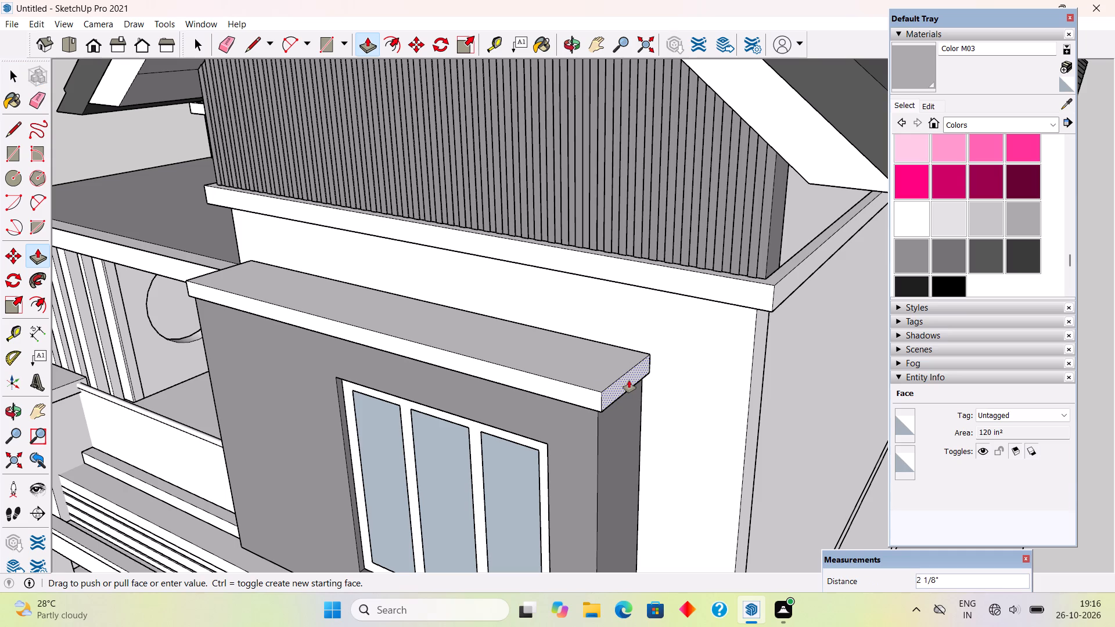
type("2\"")
key("Return")
Pull the left end face of the slab above the window box outward by 2".
middle_click_drag(434, 442, 715, 459)
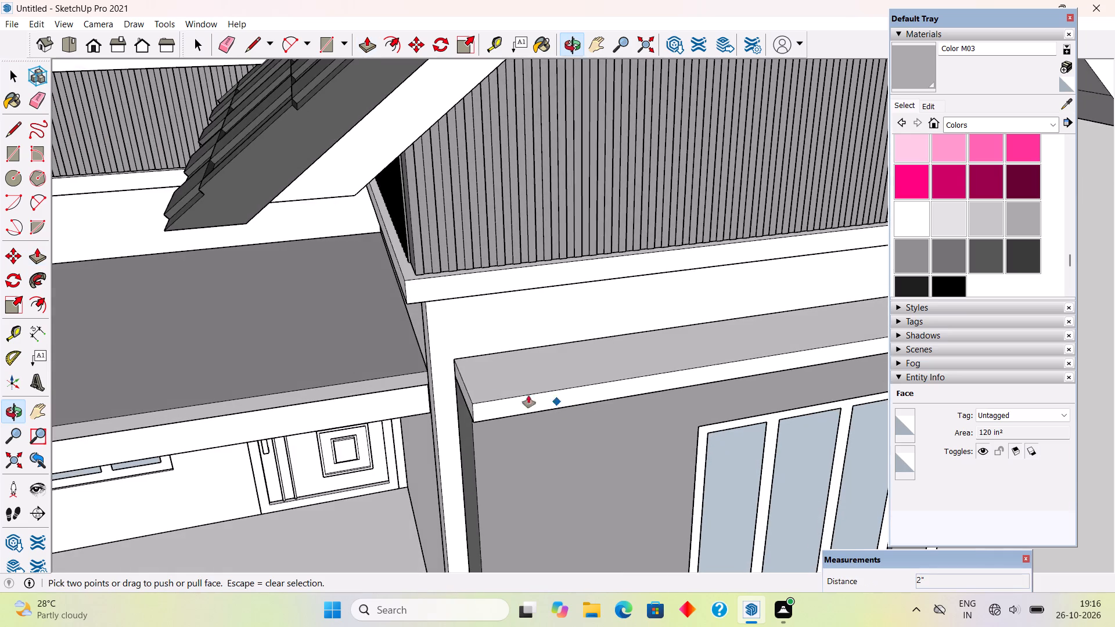
scroll(470, 407, "up", 5)
left_click_drag(499, 399, 650, 418)
middle_click_drag(488, 394, 600, 417)
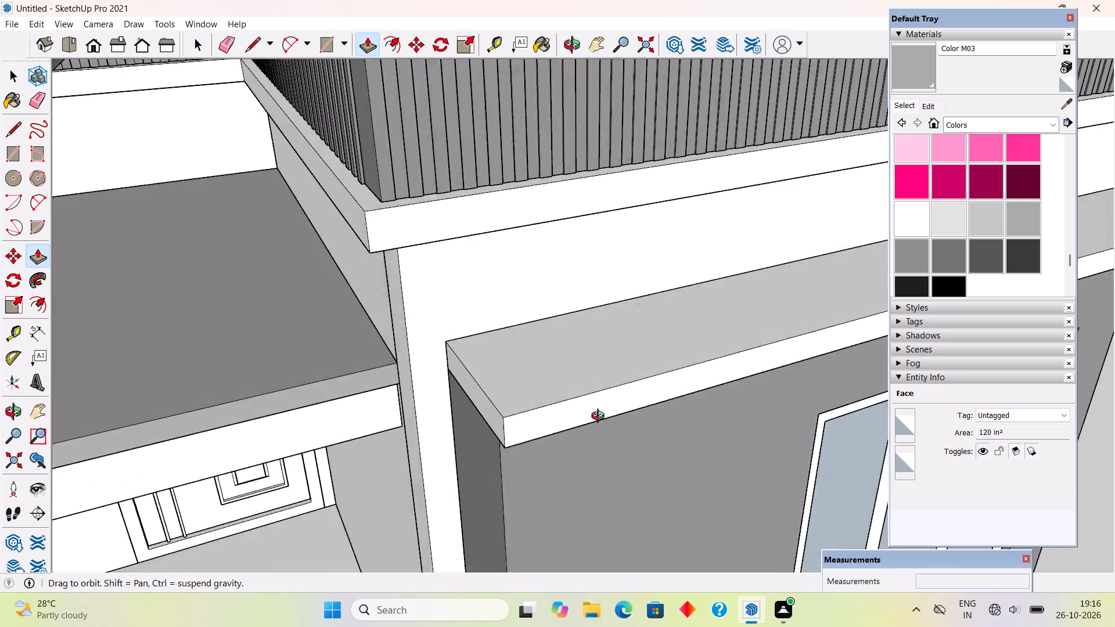
middle_click_drag(600, 417, 638, 415)
key("space")
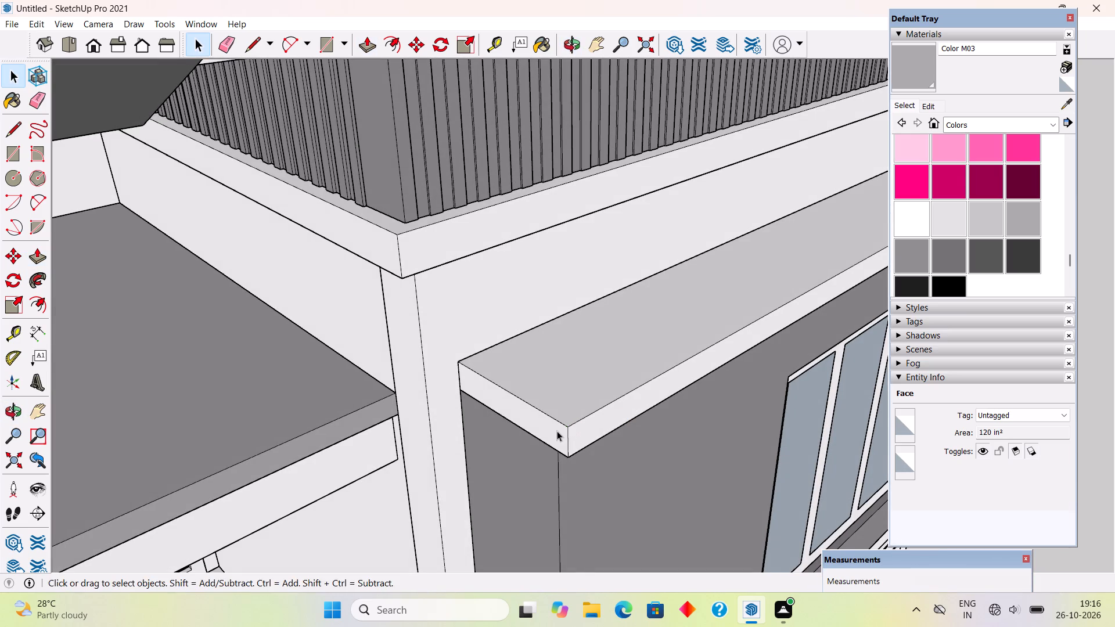
left_click(557, 431)
key("p")
left_click(557, 431)
type("2\"")
key("Return")
Group the whole slab above the window box and paint the group with Color M03.
key("space")
triple_click(578, 420)
right_click(578, 420)
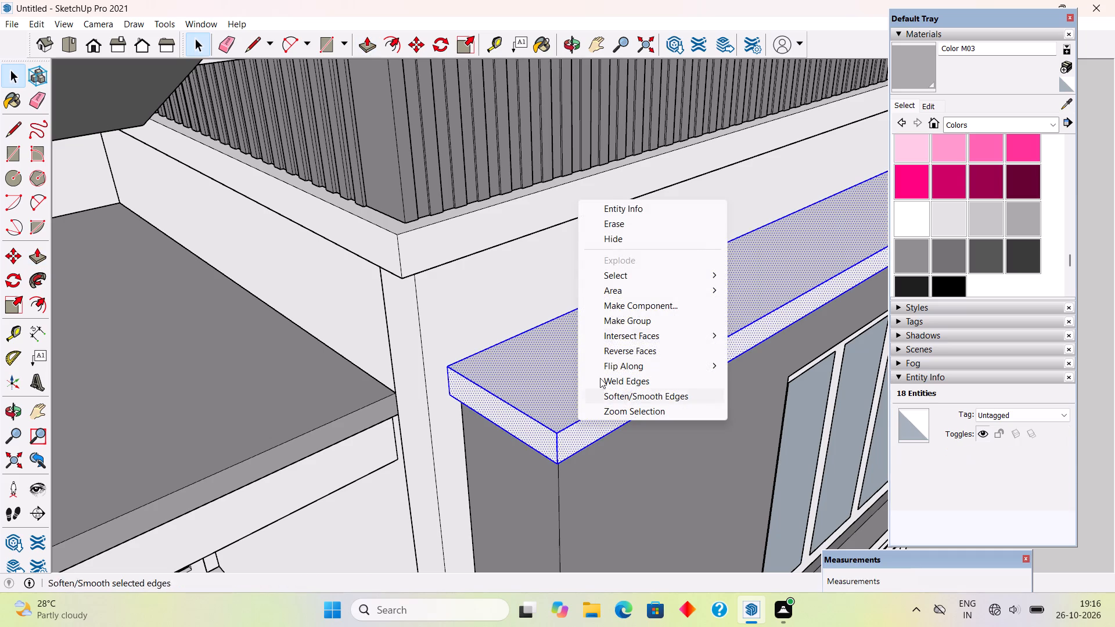
left_click(626, 316)
scroll(620, 319, "down", 16)
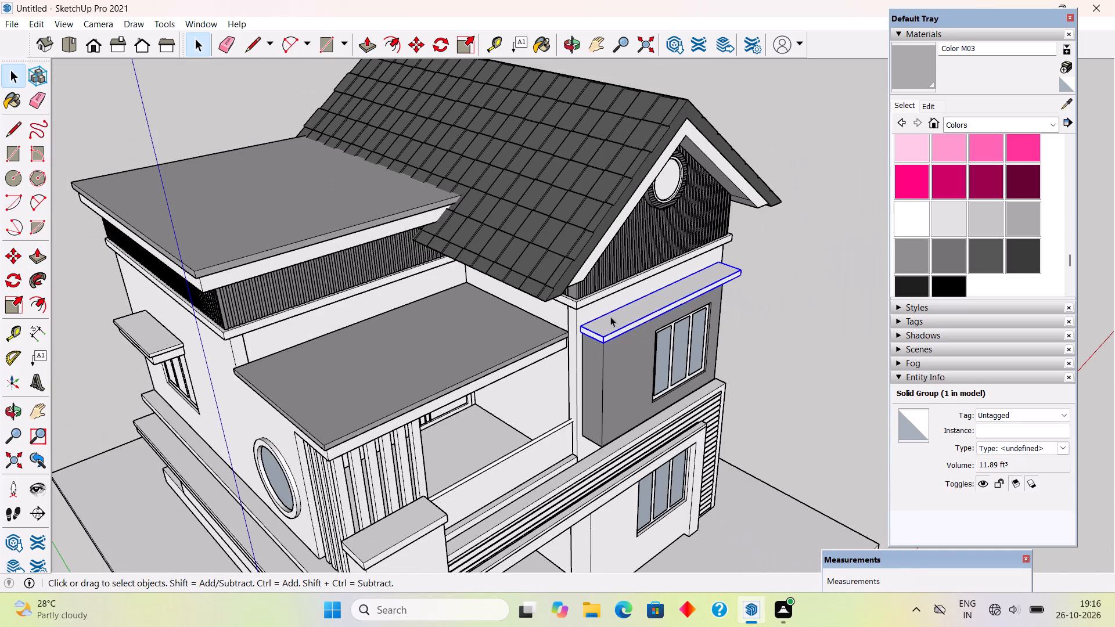
left_click(786, 333)
left_click(919, 70)
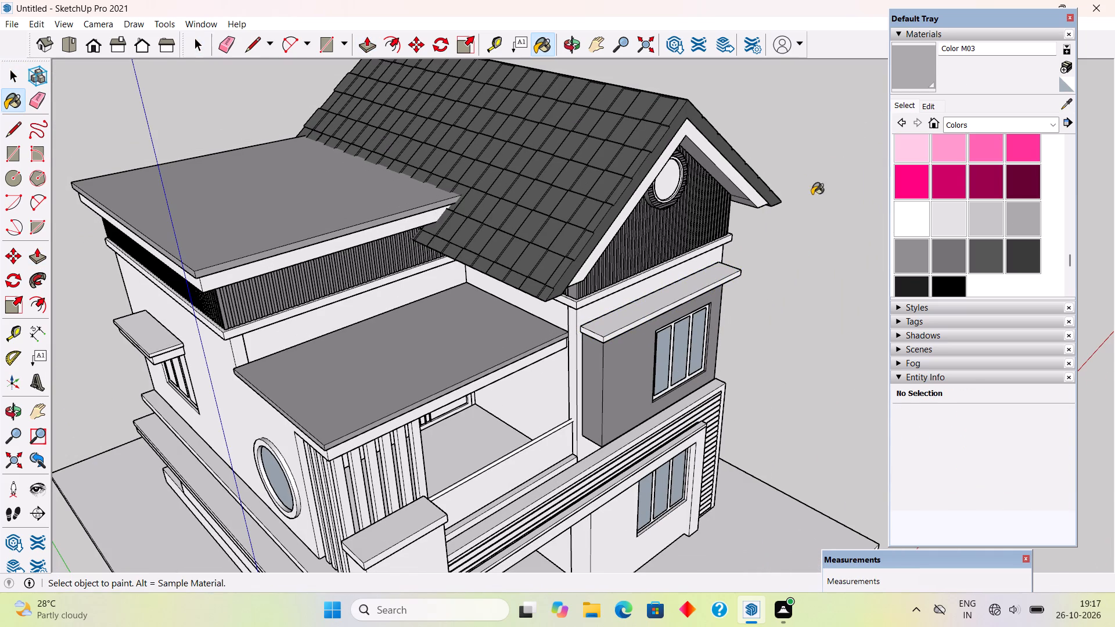
left_click(699, 274)
Inside the slab group, push the overlong right end back flush with the window box's side, pull it out 2", and exit.
middle_click_drag(736, 338, 516, 163)
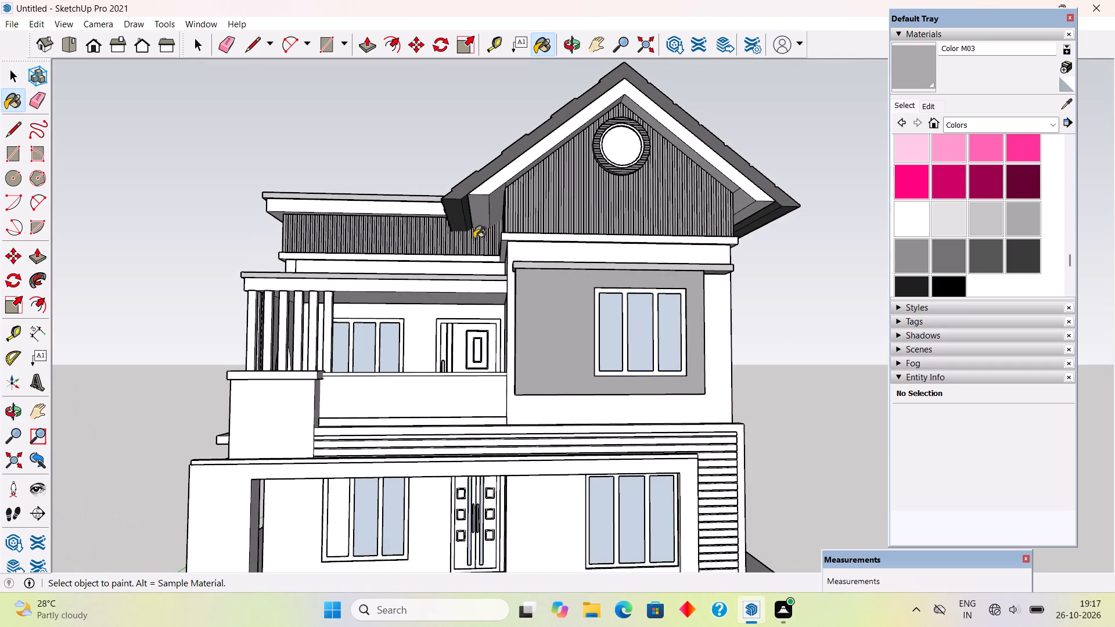
scroll(471, 245, "down", 1)
middle_click_drag(709, 315, 551, 315)
scroll(656, 268, "up", 7)
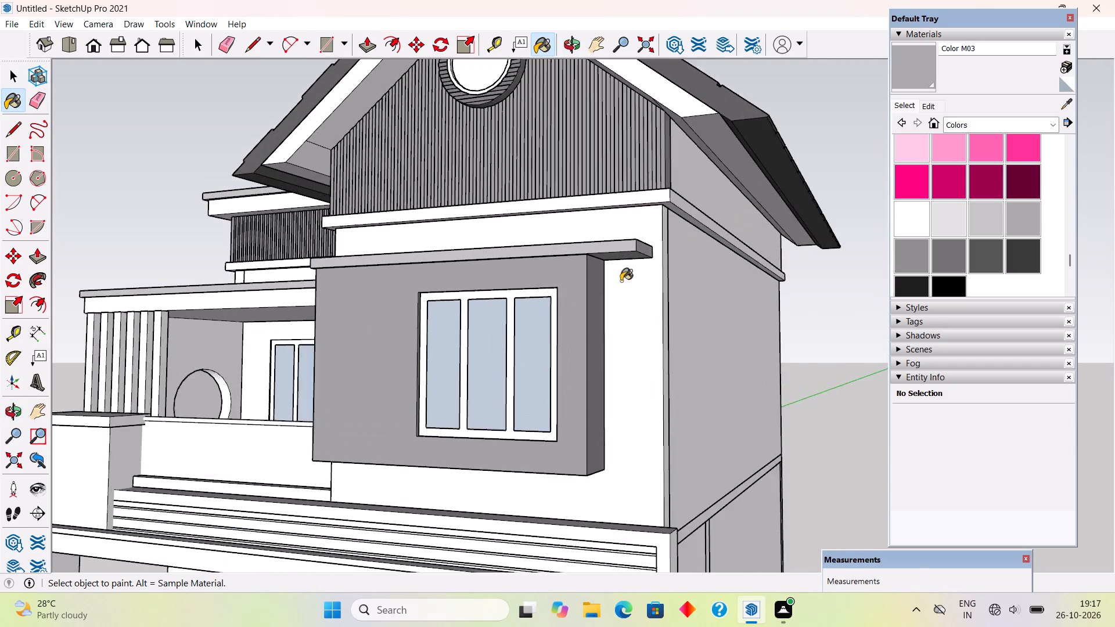
scroll(621, 281, "up", 2)
key("p")
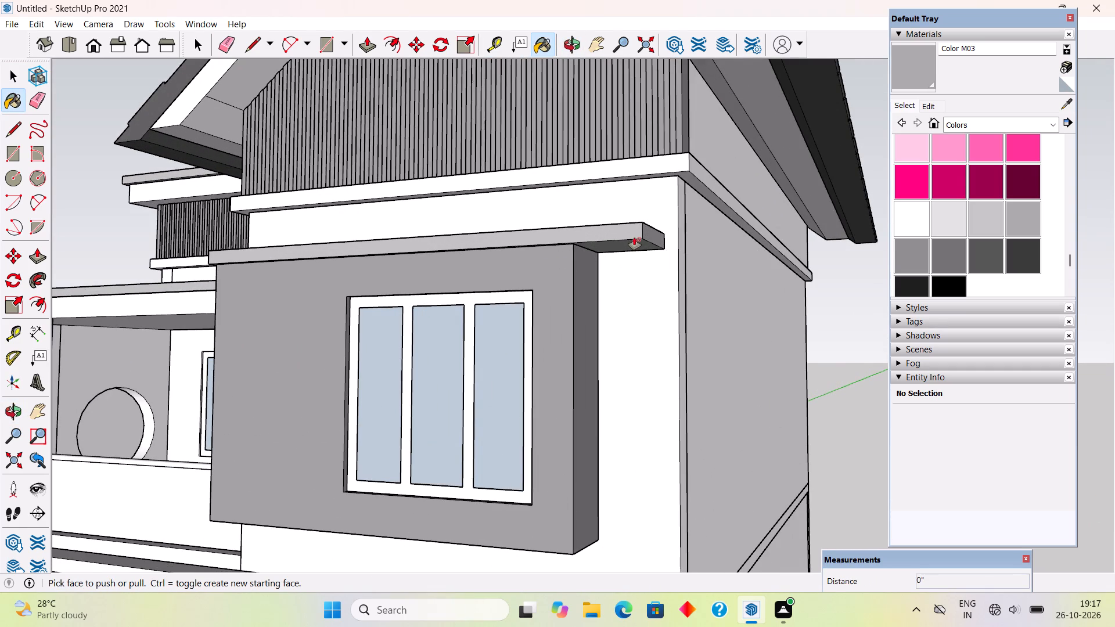
key("space")
triple_click(634, 236)
key("p")
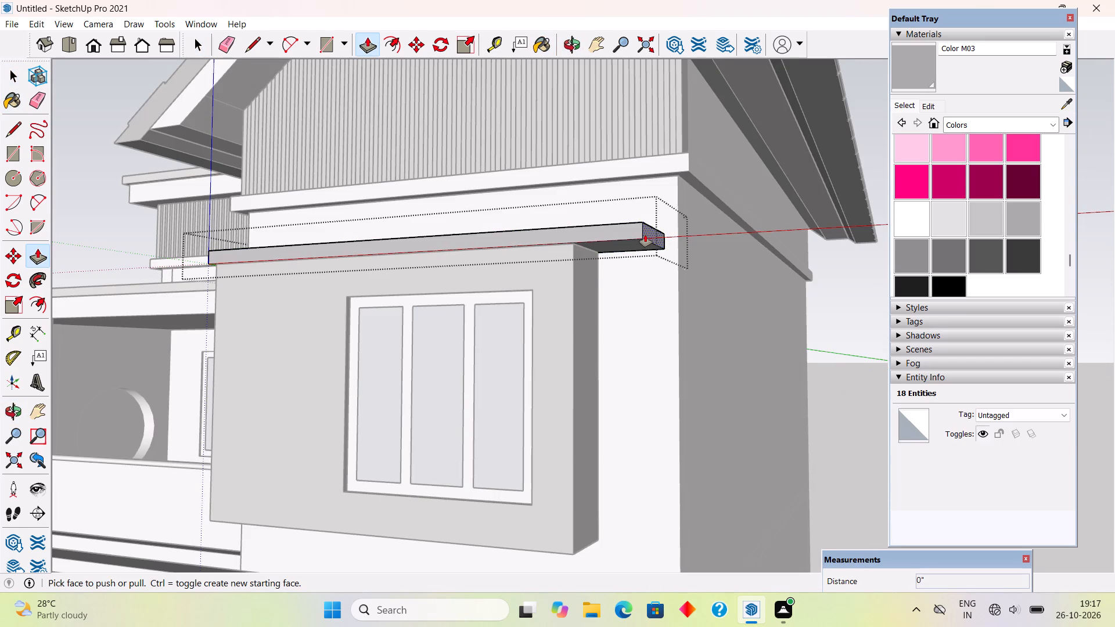
left_click(646, 234)
left_click(589, 284)
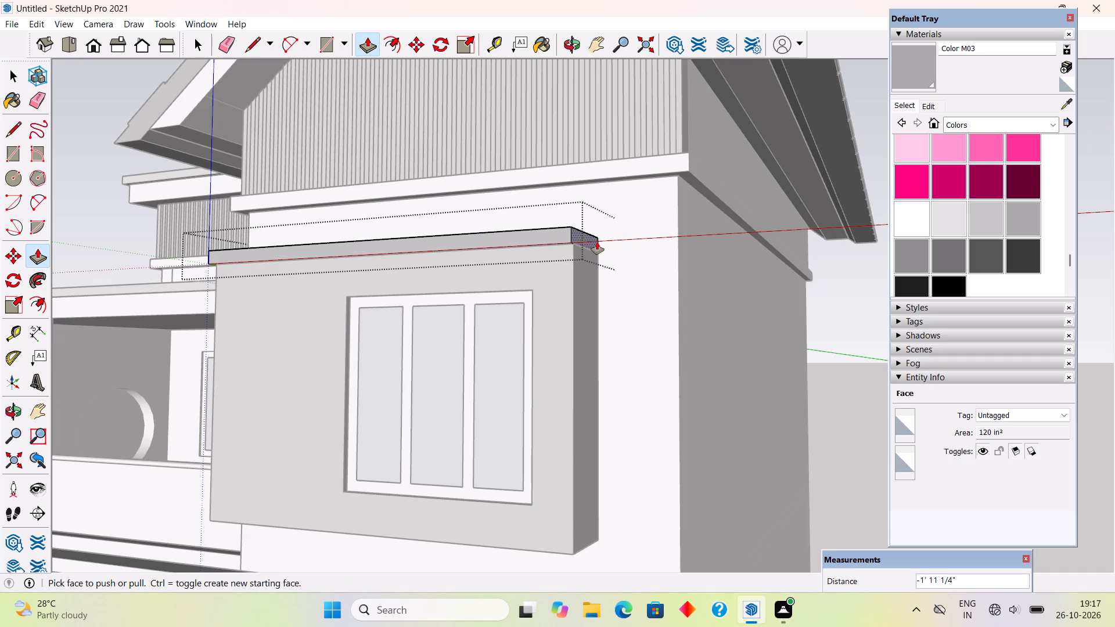
left_click(597, 242)
type("2\"")
key("Return")
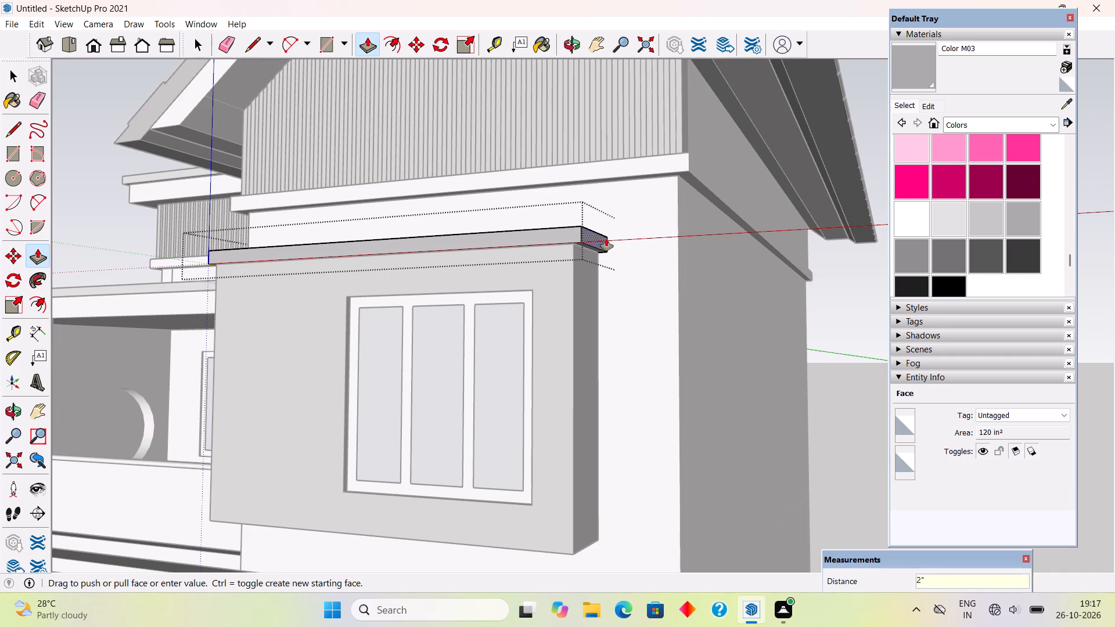
key("space")
scroll(607, 238, "down", 12)
left_click(766, 297)
Sample Color M04 from the gable cladding and paint the horizontally grooved cladding around the ground-floor front with it.
middle_click_drag(573, 355, 704, 419)
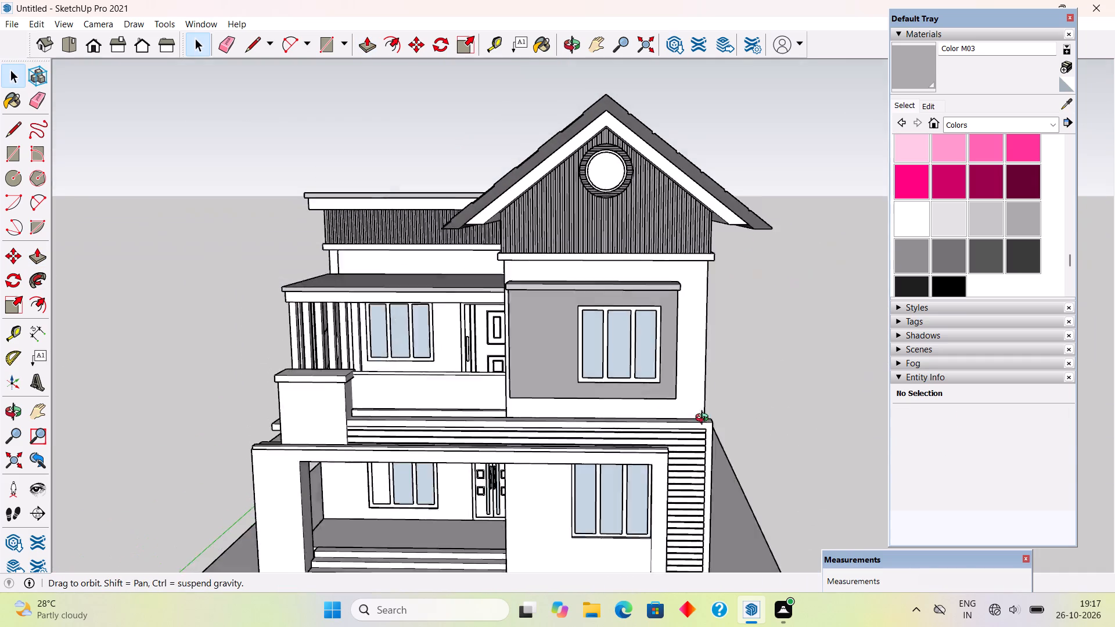
middle_click_drag(704, 419, 720, 372)
middle_click_drag(625, 253, 627, 282)
scroll(596, 193, "down", 3)
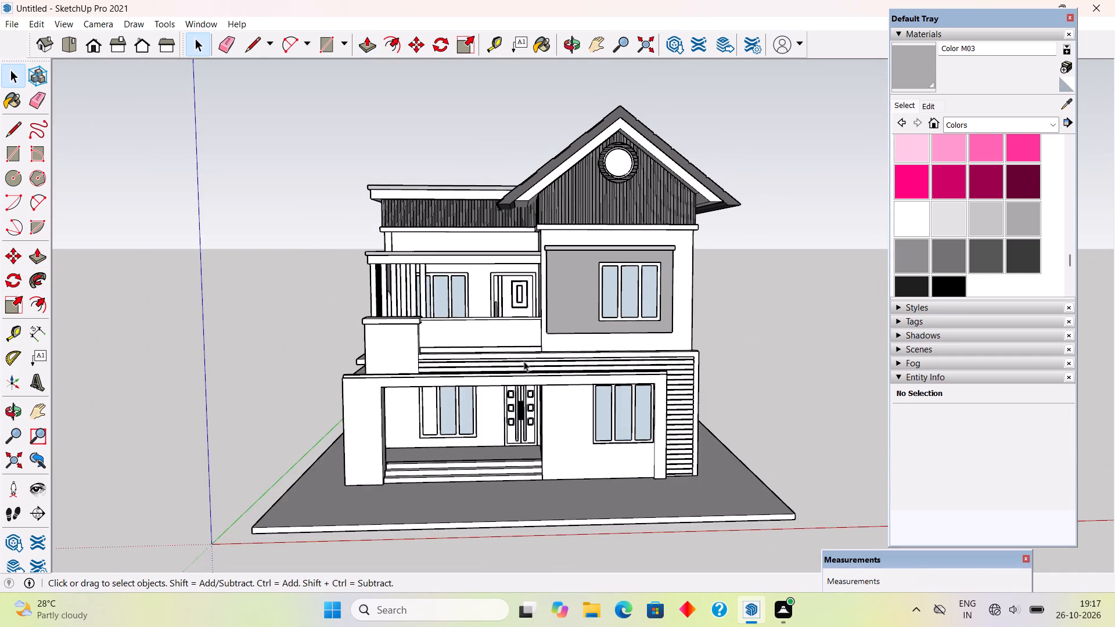
scroll(520, 442, "up", 5)
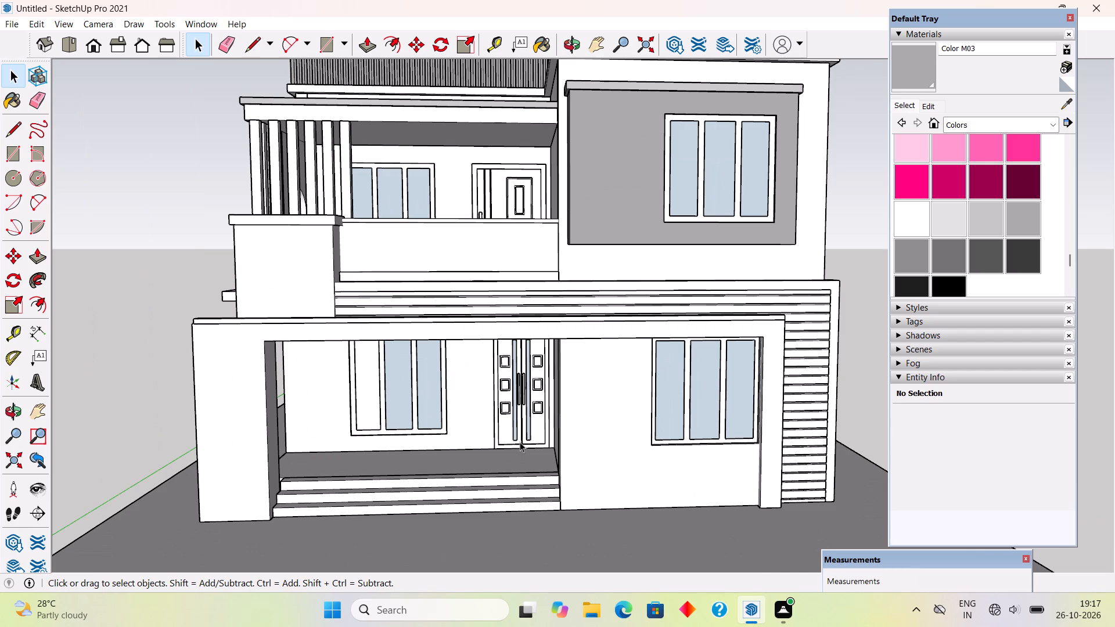
scroll(518, 427, "down", 4)
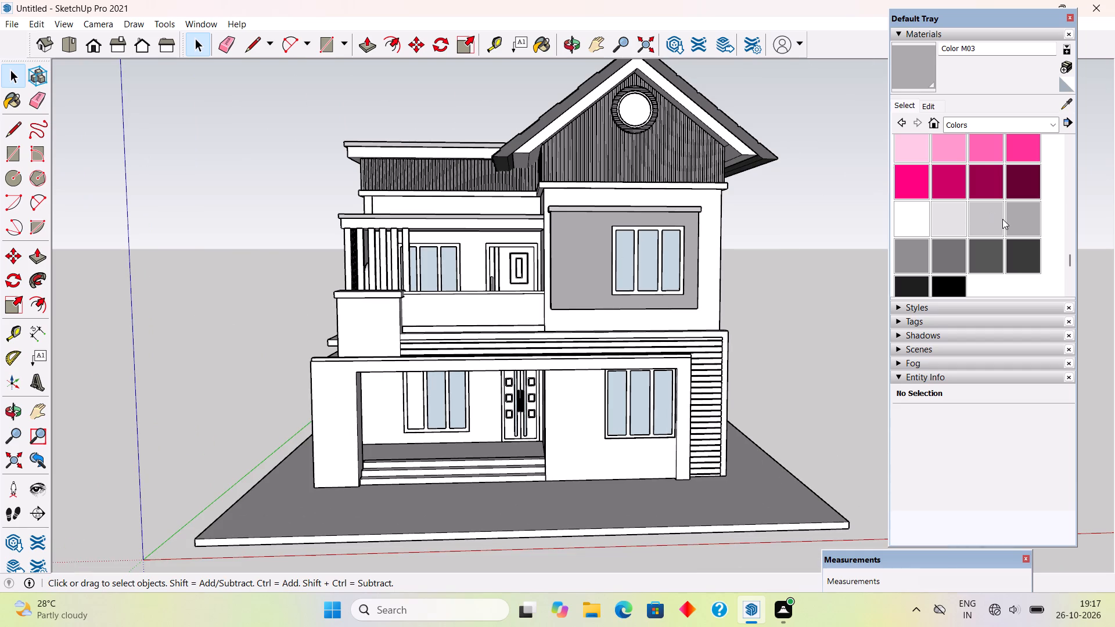
left_click(1070, 102)
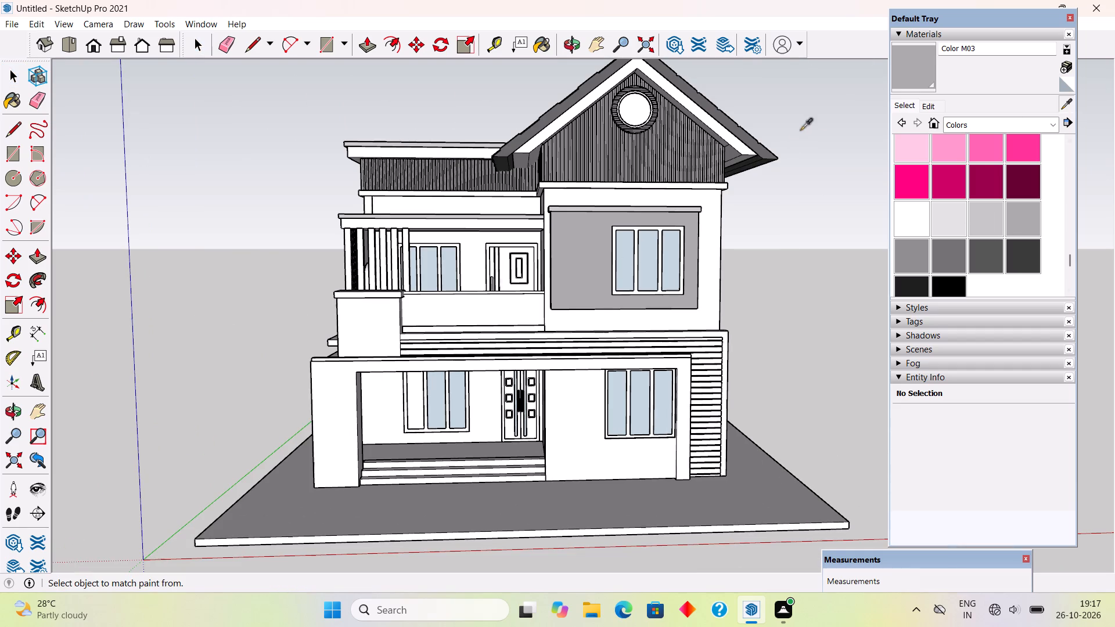
left_click(618, 153)
left_click(712, 361)
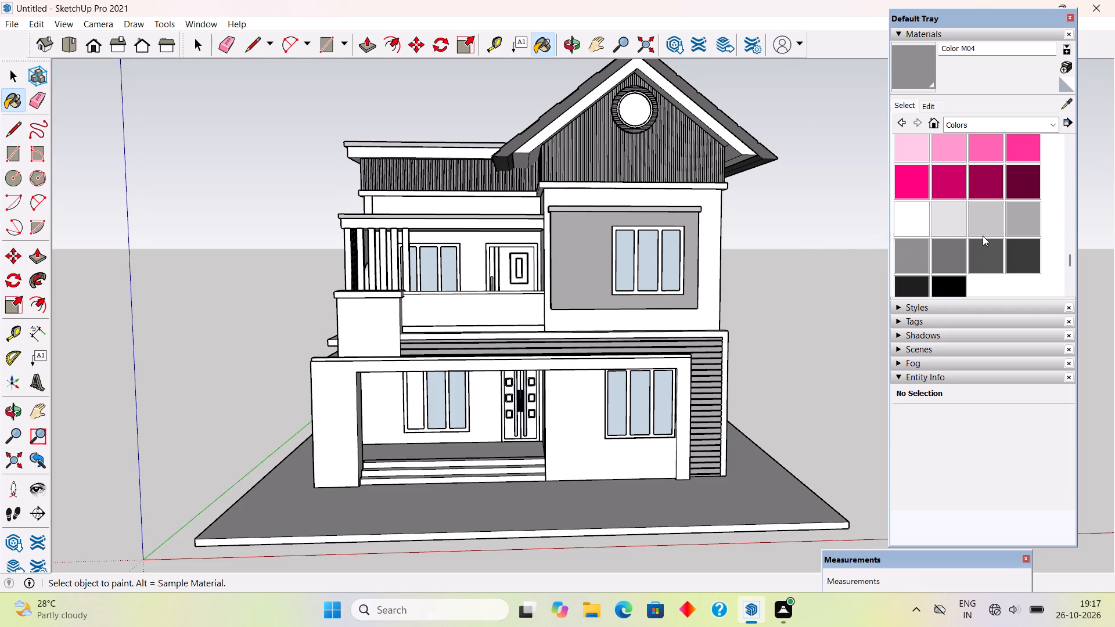
Paint the ground-floor porch frame and the thin slab capping its beam with Color M05.
left_click(1028, 219)
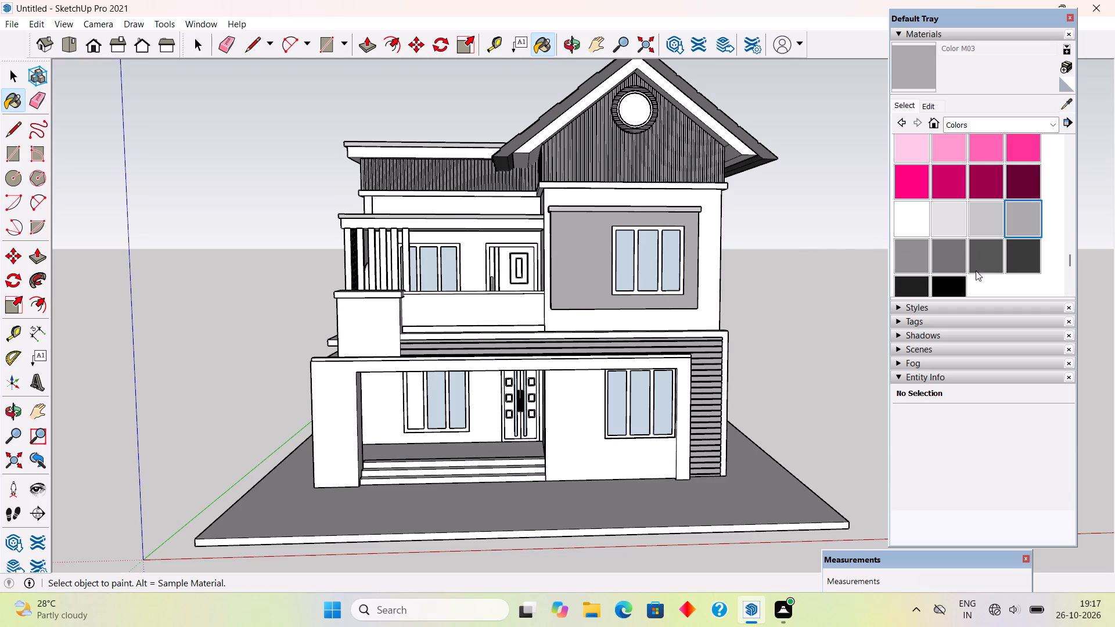
left_click(952, 254)
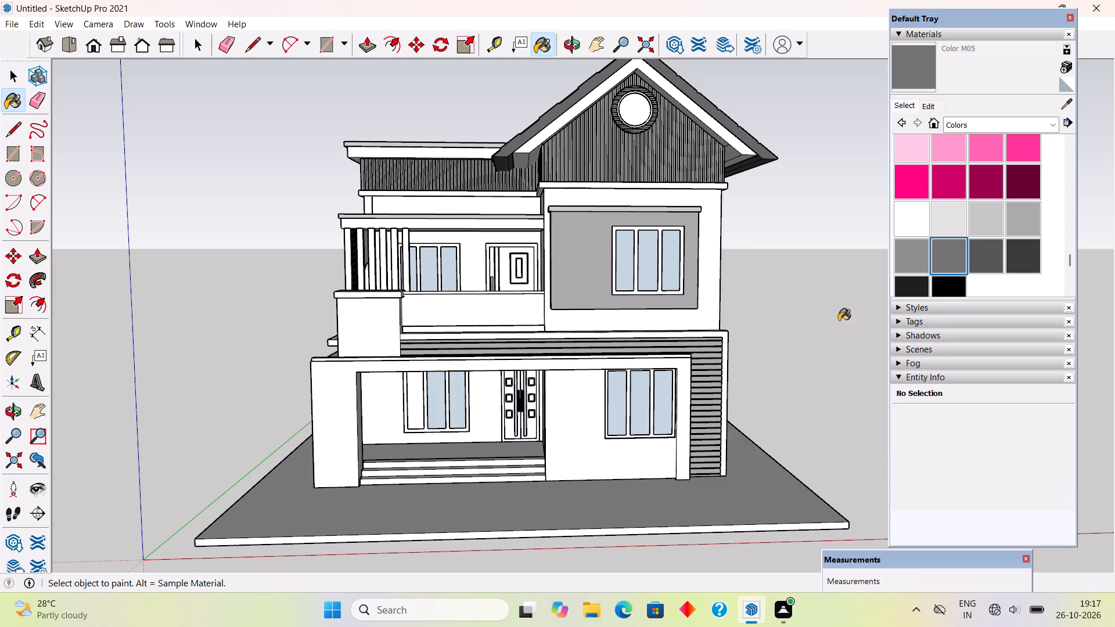
scroll(650, 364, "up", 1)
left_click(650, 364)
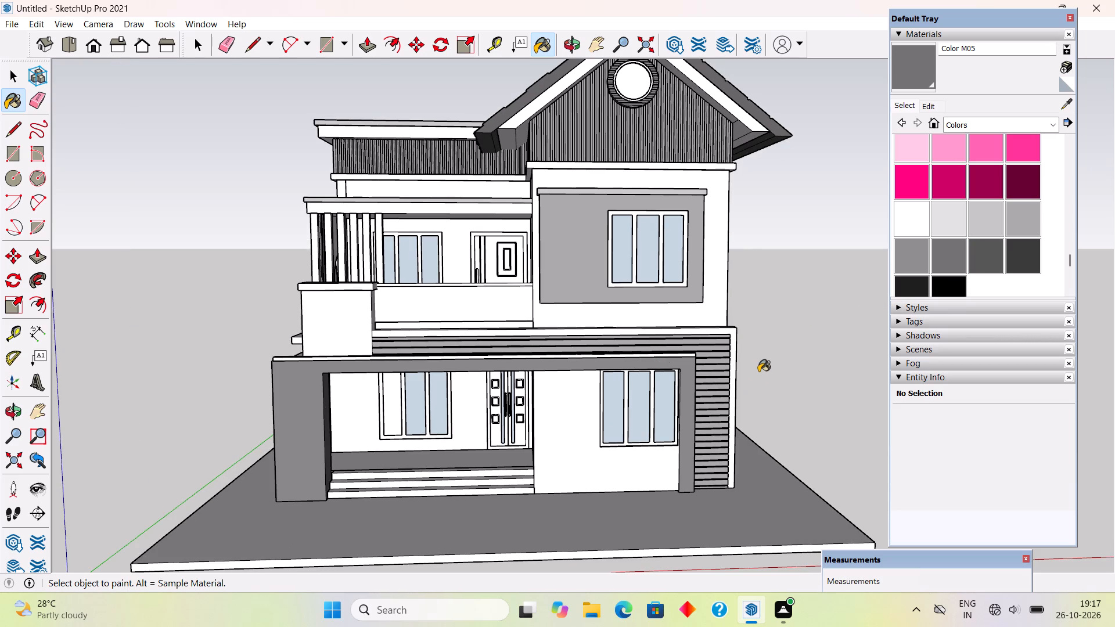
middle_click_drag(768, 343, 804, 330)
scroll(696, 343, "up", 3)
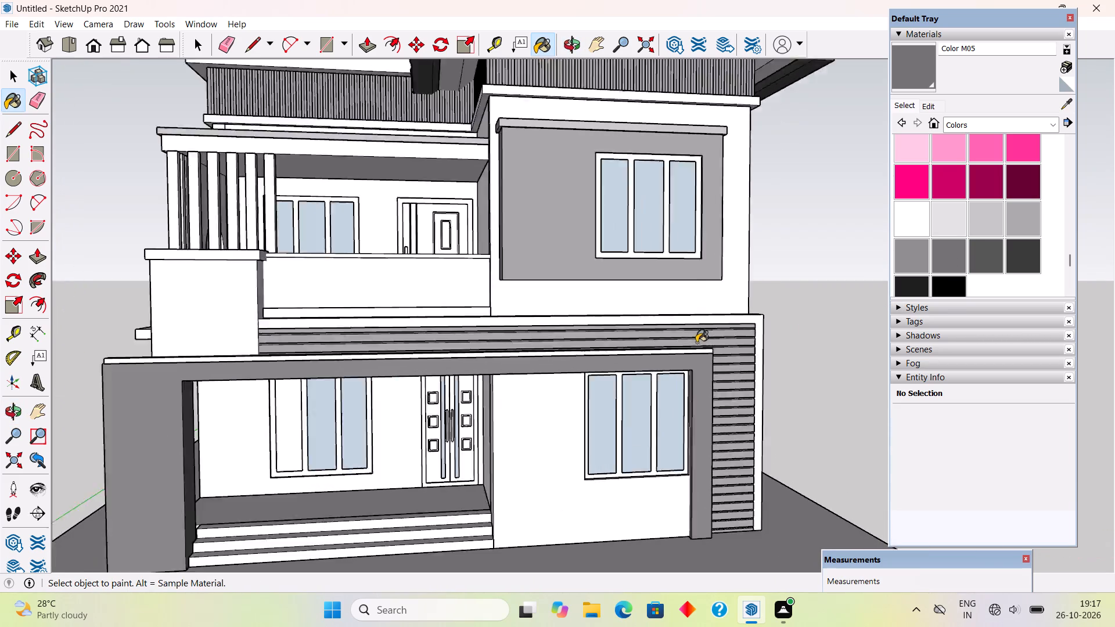
scroll(696, 343, "up", 6)
left_click(697, 353)
scroll(697, 353, "down", 6)
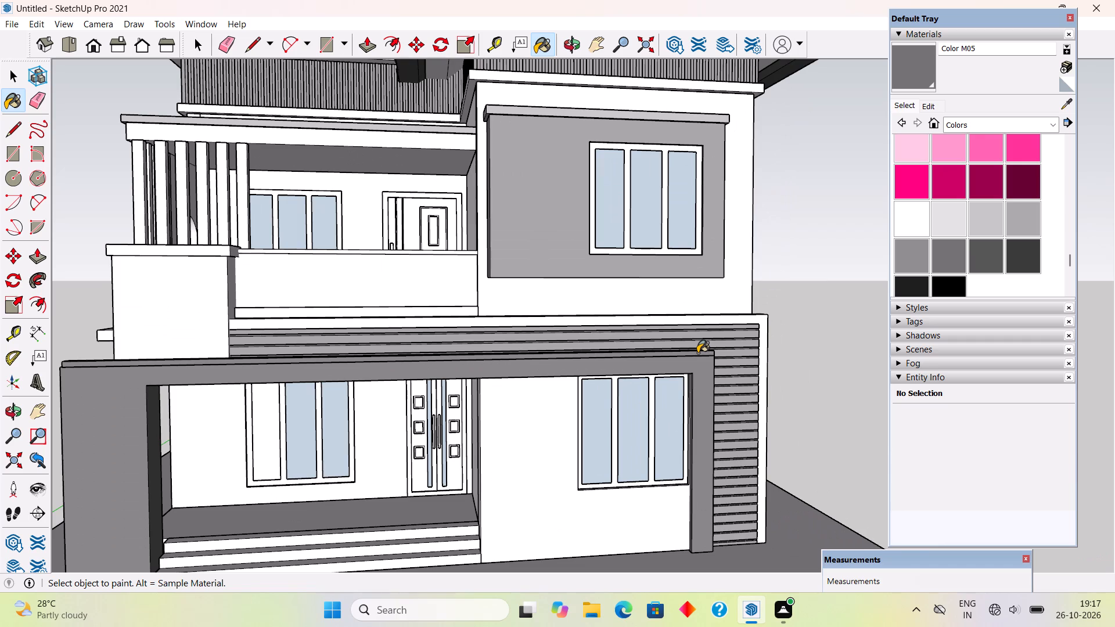
scroll(707, 347, "down", 3)
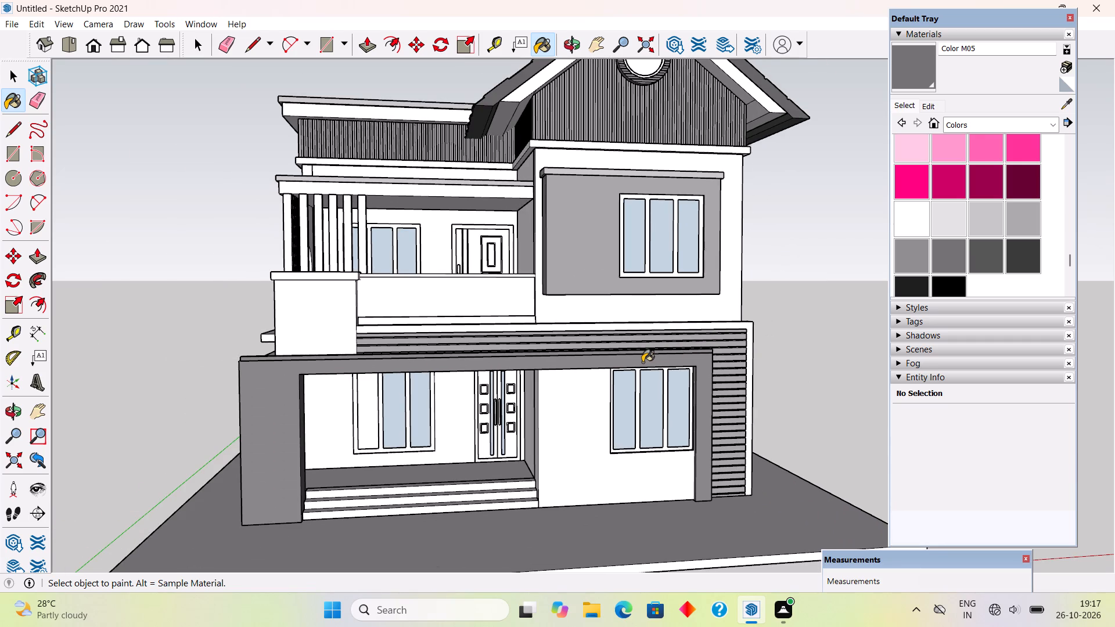
Paint the narrow strip at the foot of the front balcony parapet with Color M05.
scroll(556, 287, "up", 5)
left_click(511, 327)
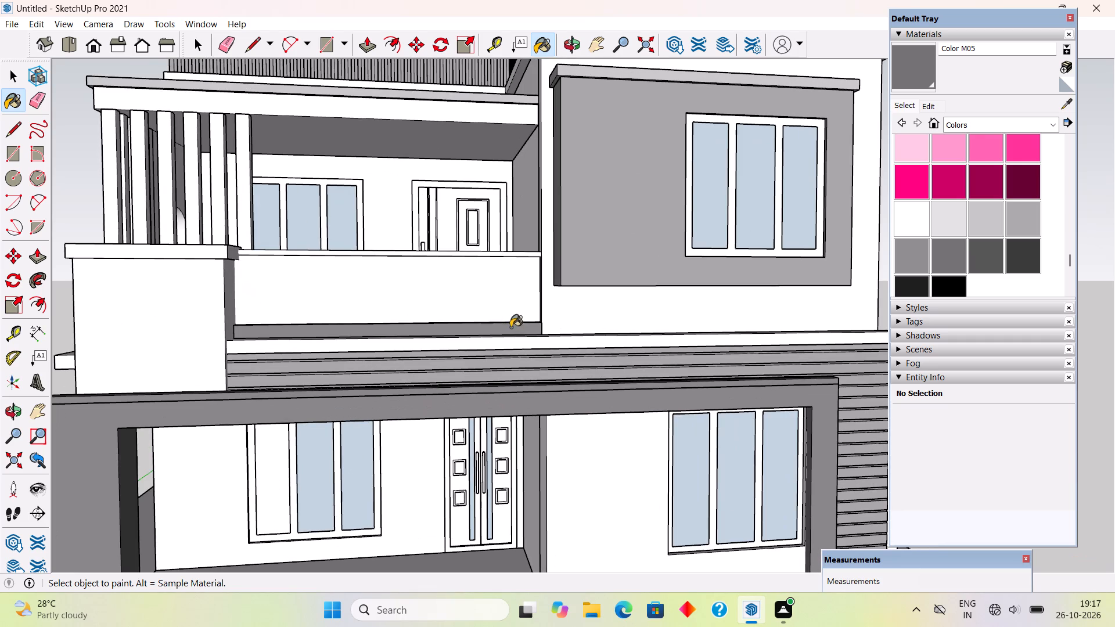
scroll(610, 313, "down", 5)
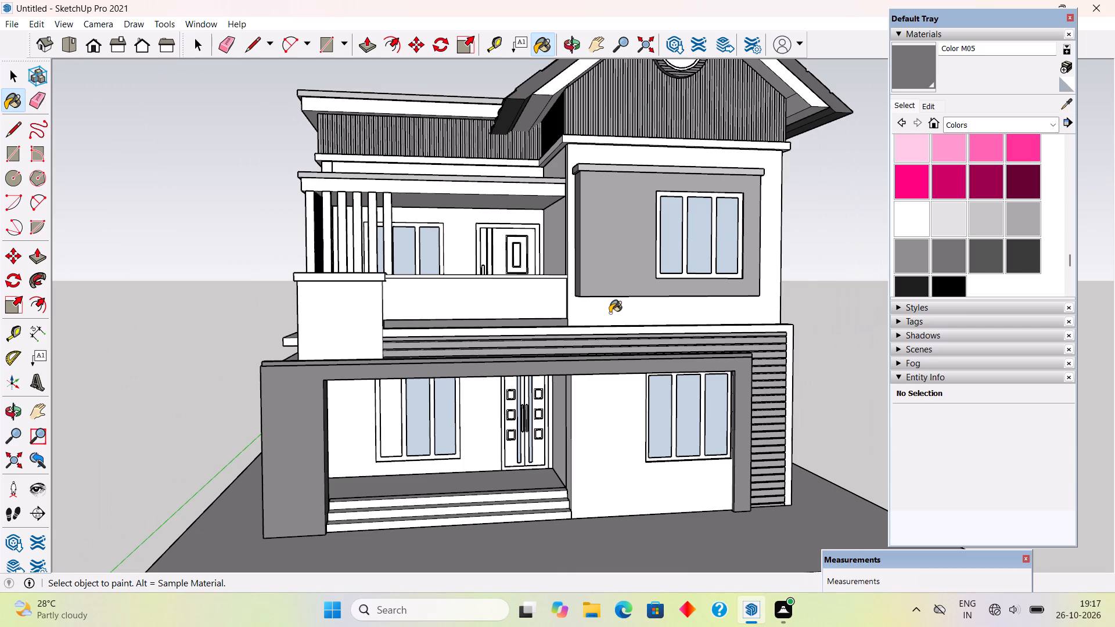
Paint the square corner pillar beside the balcony with Color M02.
left_click(995, 223)
left_click(345, 337)
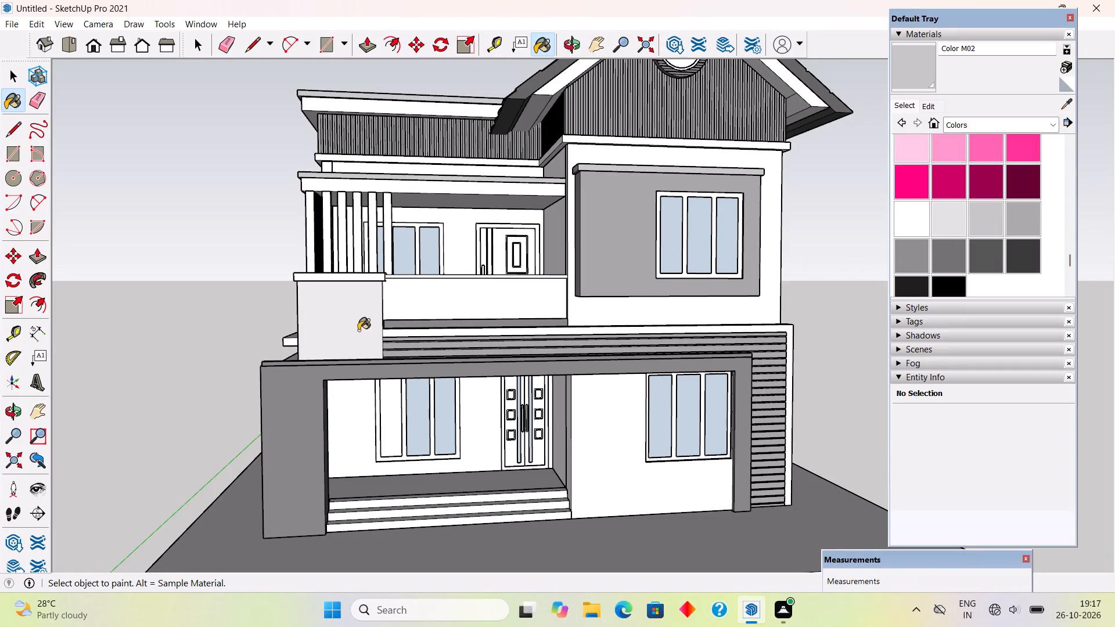
middle_click_drag(373, 341, 618, 388)
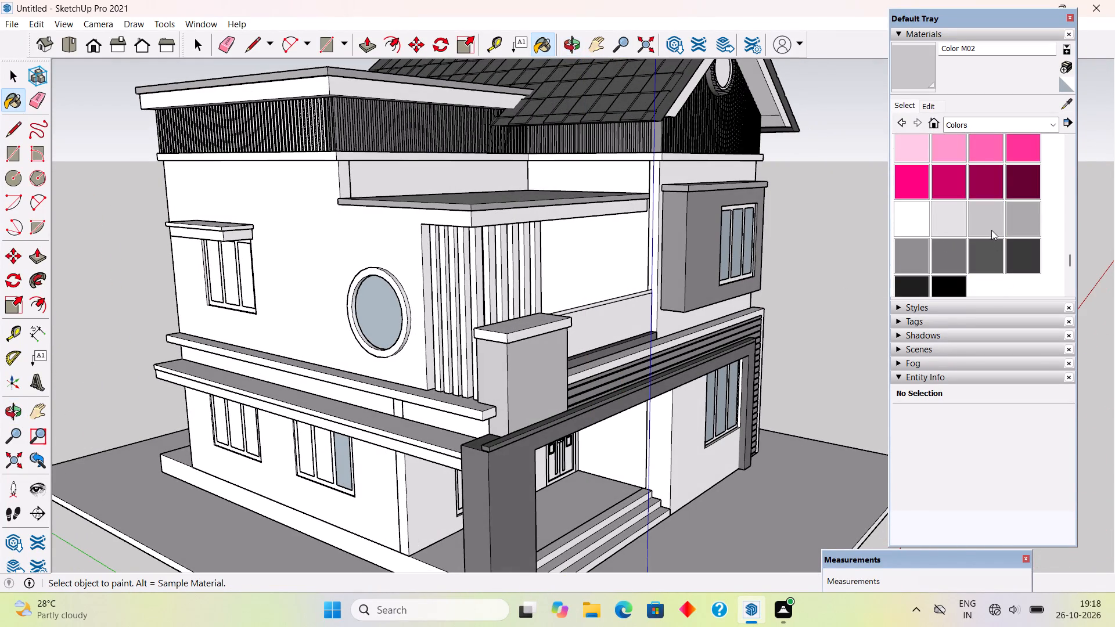
Sample Color M05 from the balcony strip and paint the side wall's upper ledge and the lower ledge's top slab.
left_click(1066, 106)
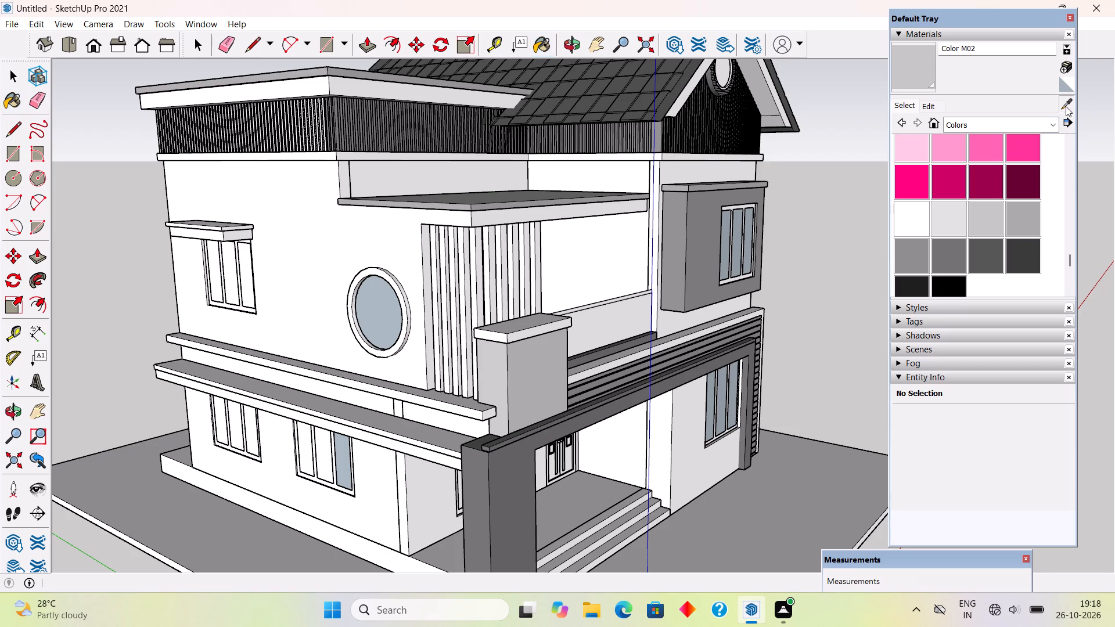
left_click(592, 356)
left_click(466, 405)
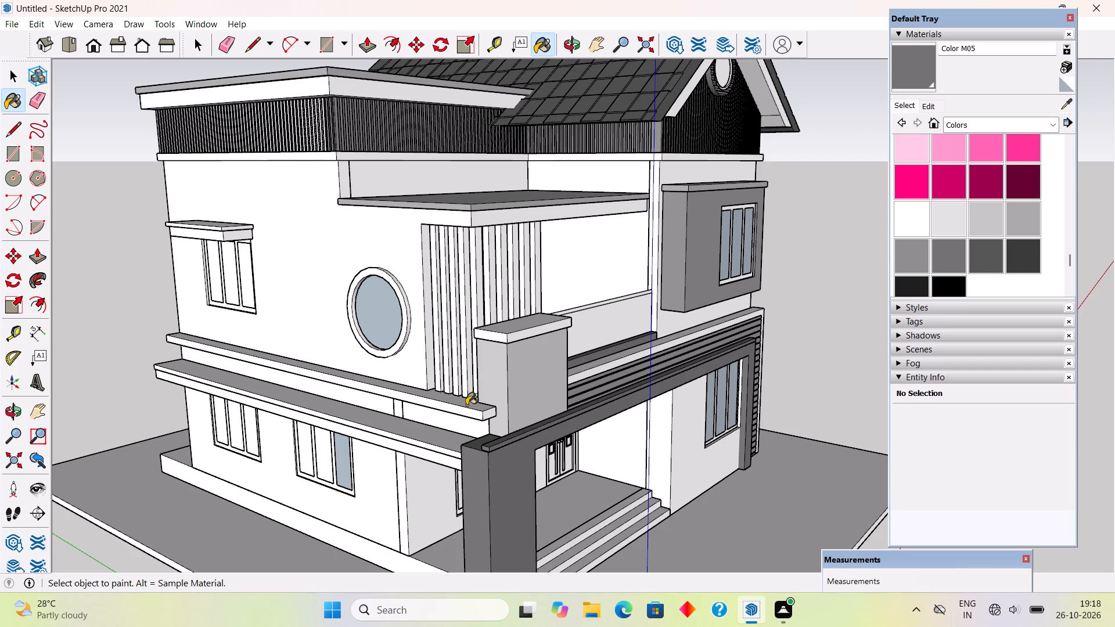
middle_click_drag(530, 452, 573, 417)
scroll(573, 417, "down", 1)
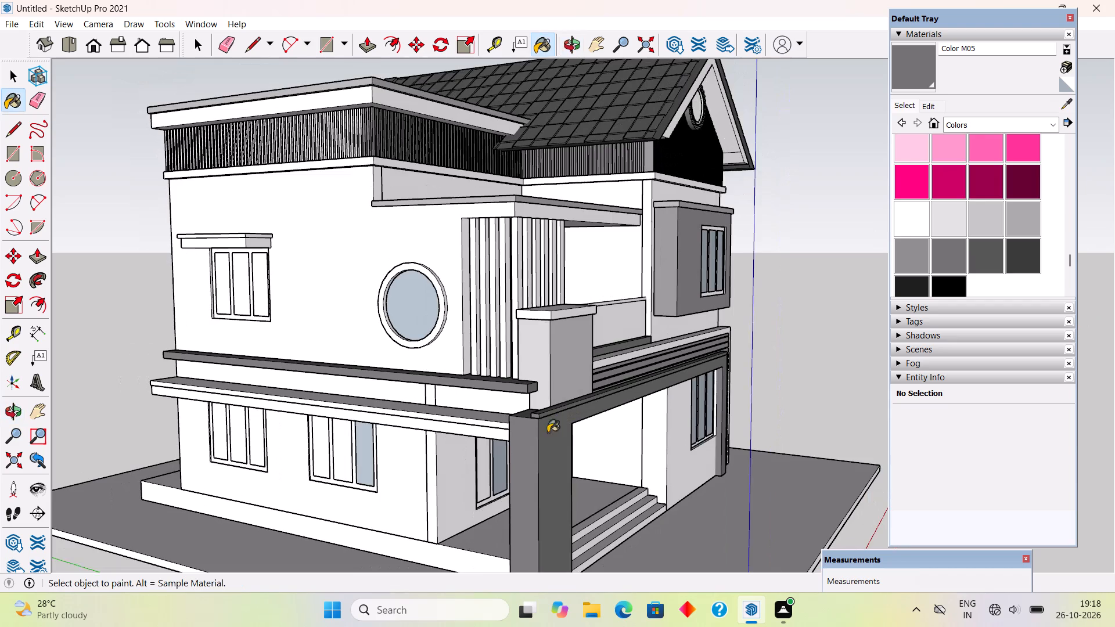
scroll(499, 437, "up", 4)
left_click(490, 415)
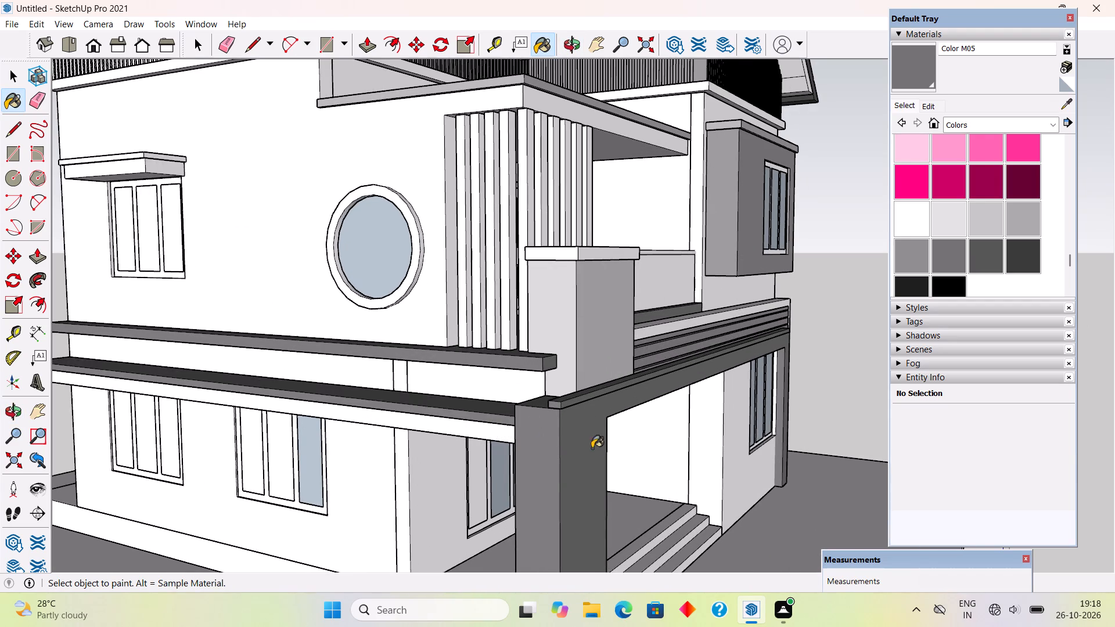
Paint the top slab of the canopy over the upper side window with Color M05.
middle_click_drag(582, 446, 430, 431)
scroll(429, 431, "down", 5)
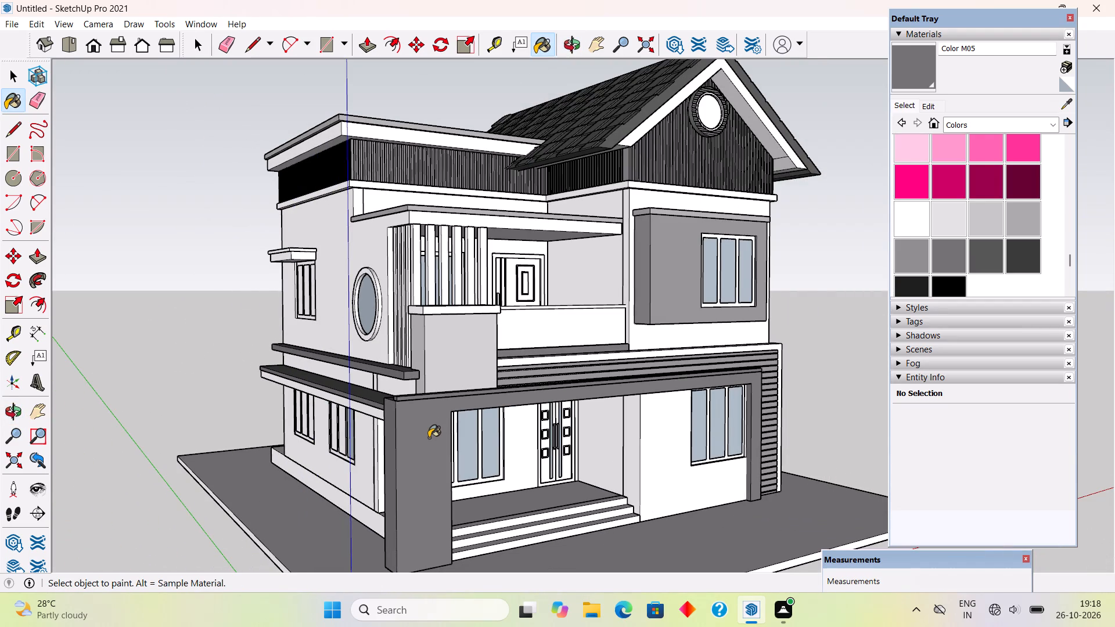
scroll(300, 219, "up", 8)
left_click(290, 263)
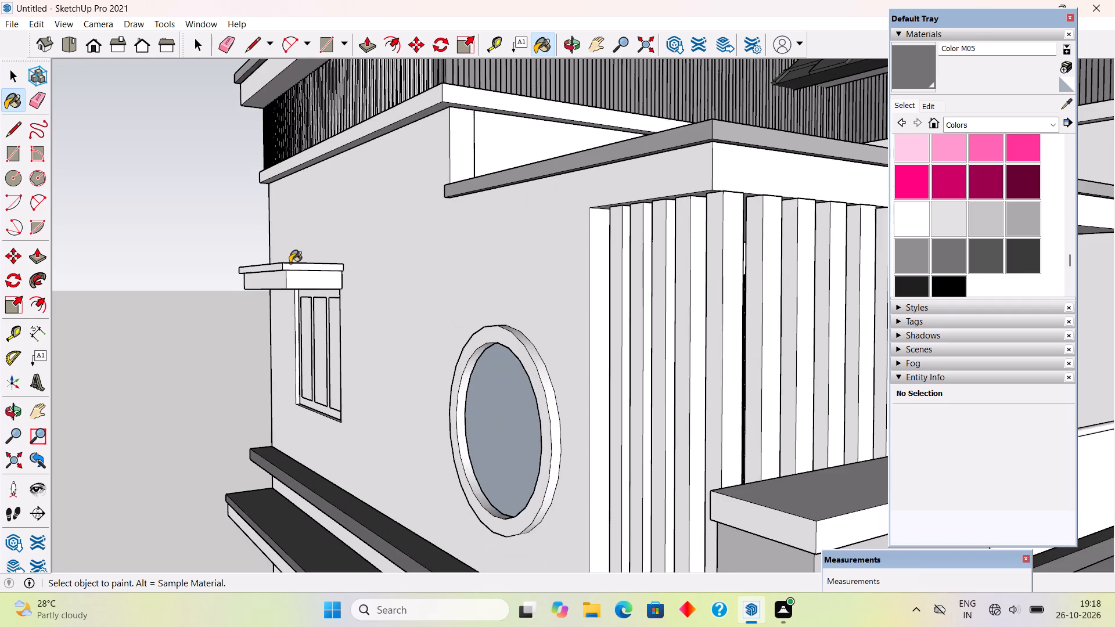
scroll(320, 293, "down", 3)
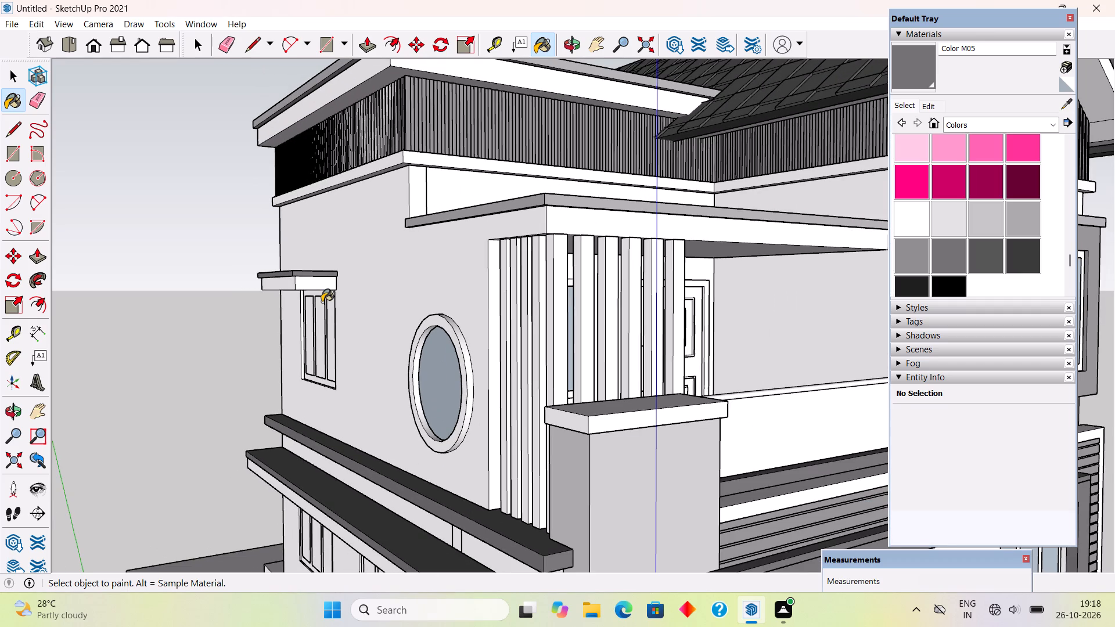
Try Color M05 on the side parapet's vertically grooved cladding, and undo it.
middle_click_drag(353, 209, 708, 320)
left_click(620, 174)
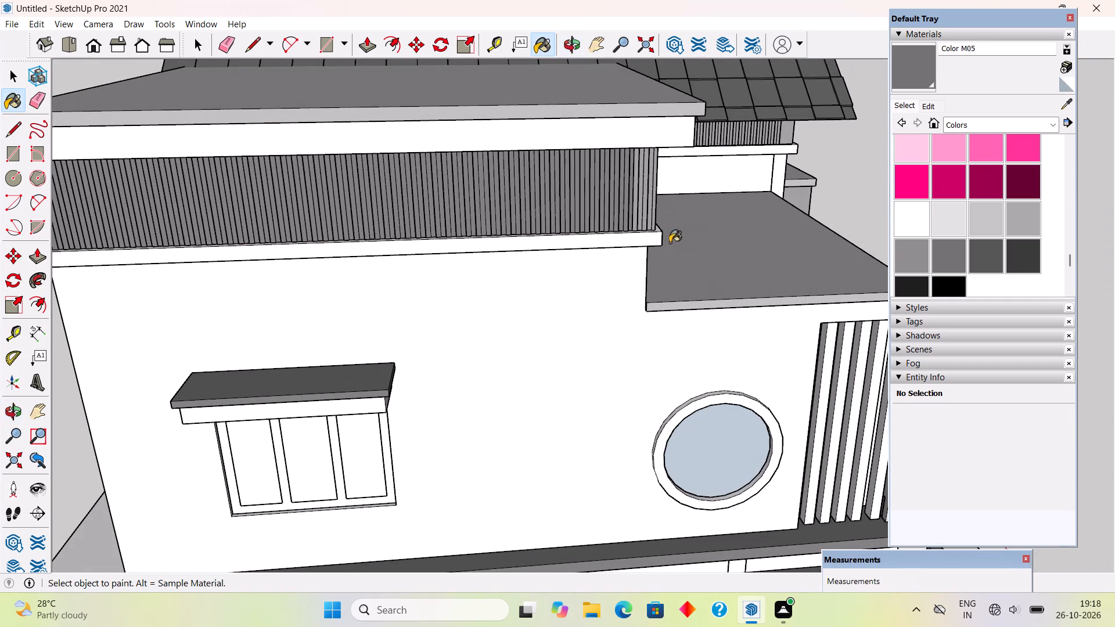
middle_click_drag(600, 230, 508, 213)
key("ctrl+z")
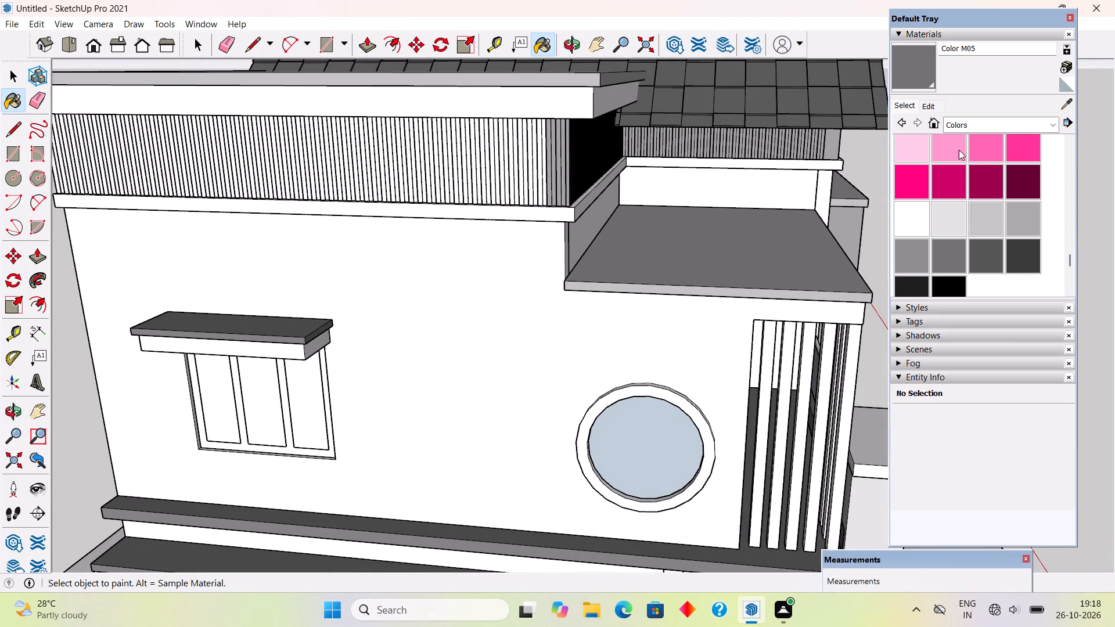
Sample Color M04 from the grooved cladding under the tiled roof and paint the side parapet's cladding with it.
left_click(1068, 106)
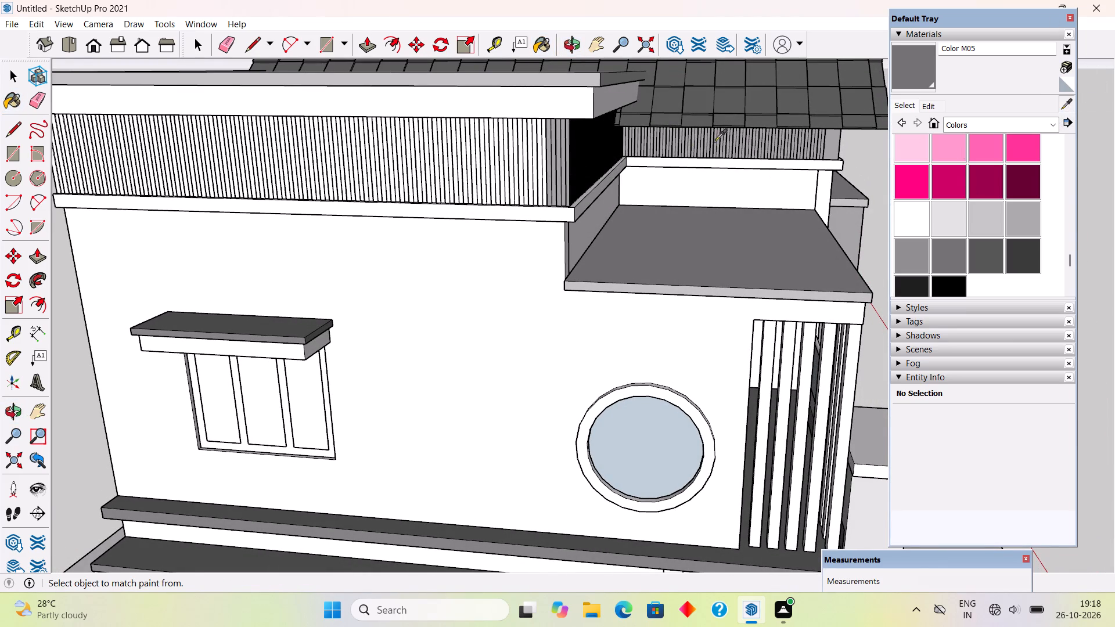
left_click(715, 141)
left_click(515, 167)
middle_click_drag(657, 193, 418, 155)
scroll(418, 155, "down", 8)
key("space")
scroll(419, 161, "down", 5)
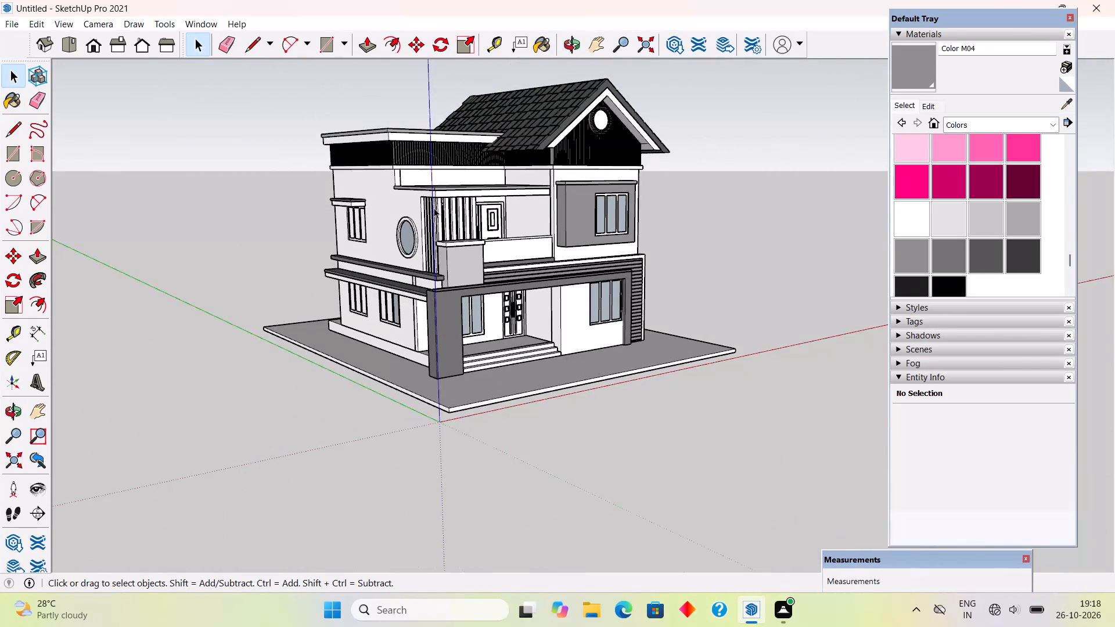
Examine the side and front of the house for surfaces that are still unpainted.
middle_click_drag(434, 208, 468, 158)
scroll(467, 158, "up", 4)
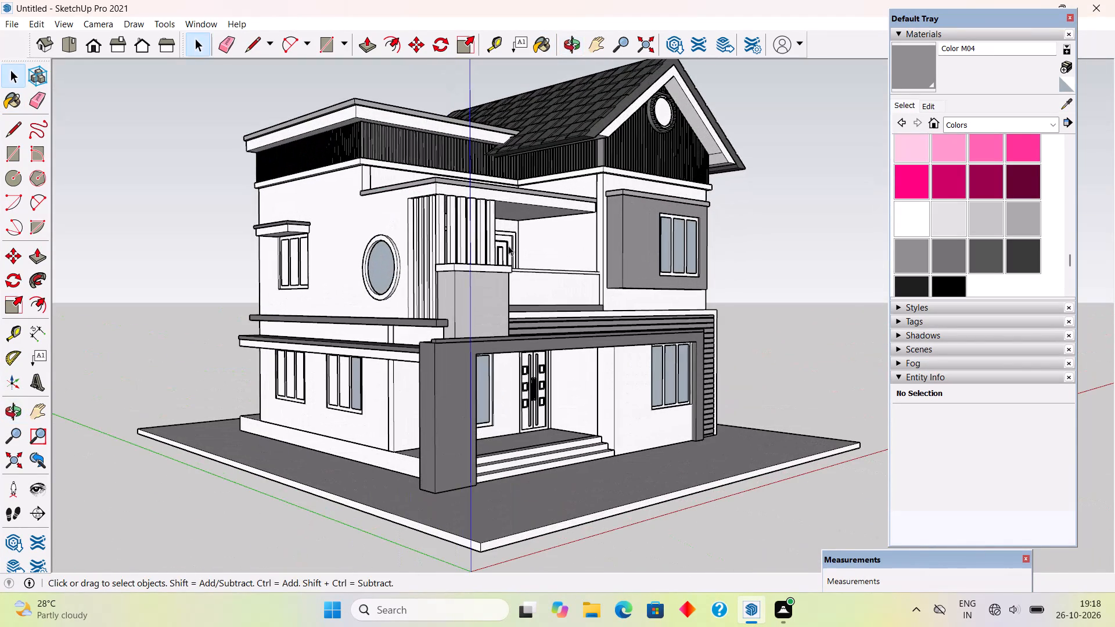
scroll(366, 260, "up", 3)
middle_click_drag(281, 268, 394, 250)
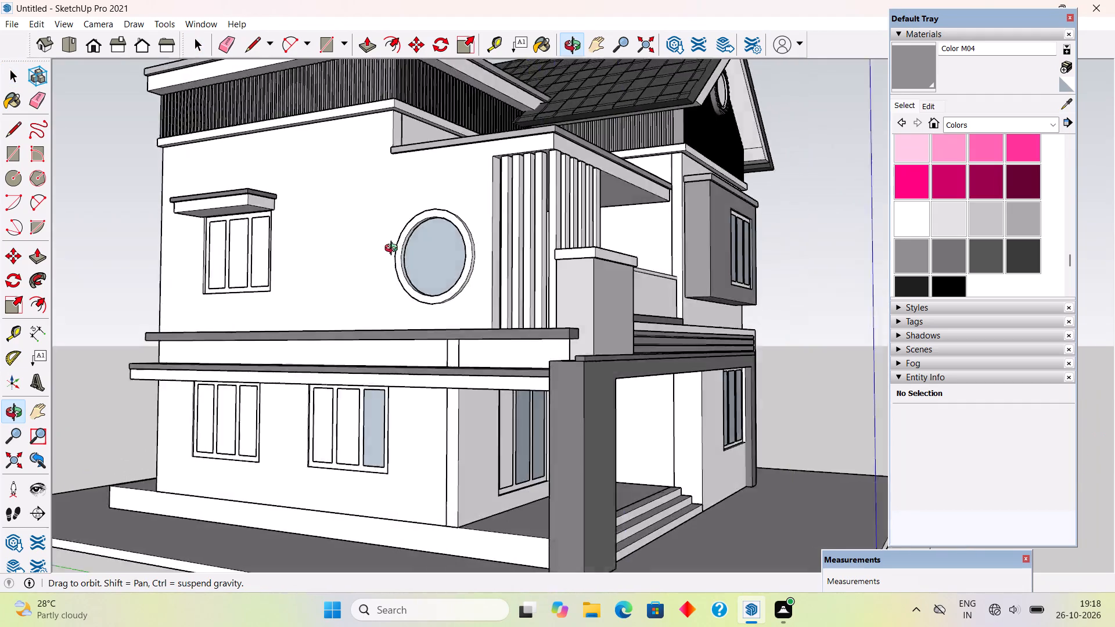
middle_click_drag(394, 250, 572, 286)
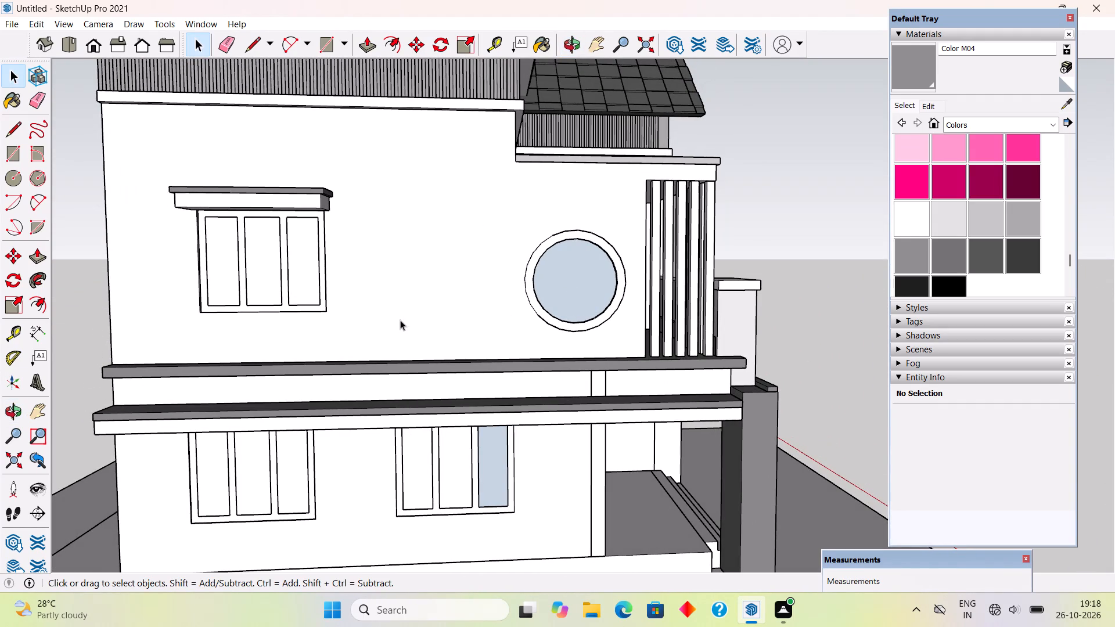
scroll(748, 279, "down", 4)
middle_click_drag(711, 298, 654, 280)
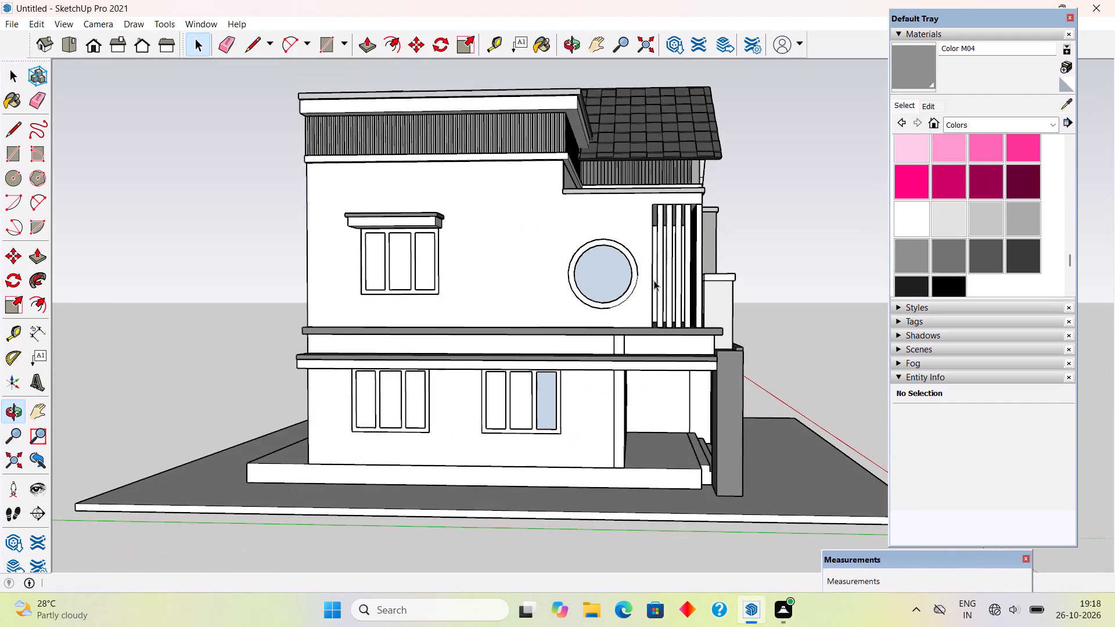
middle_click_drag(632, 326, 483, 330)
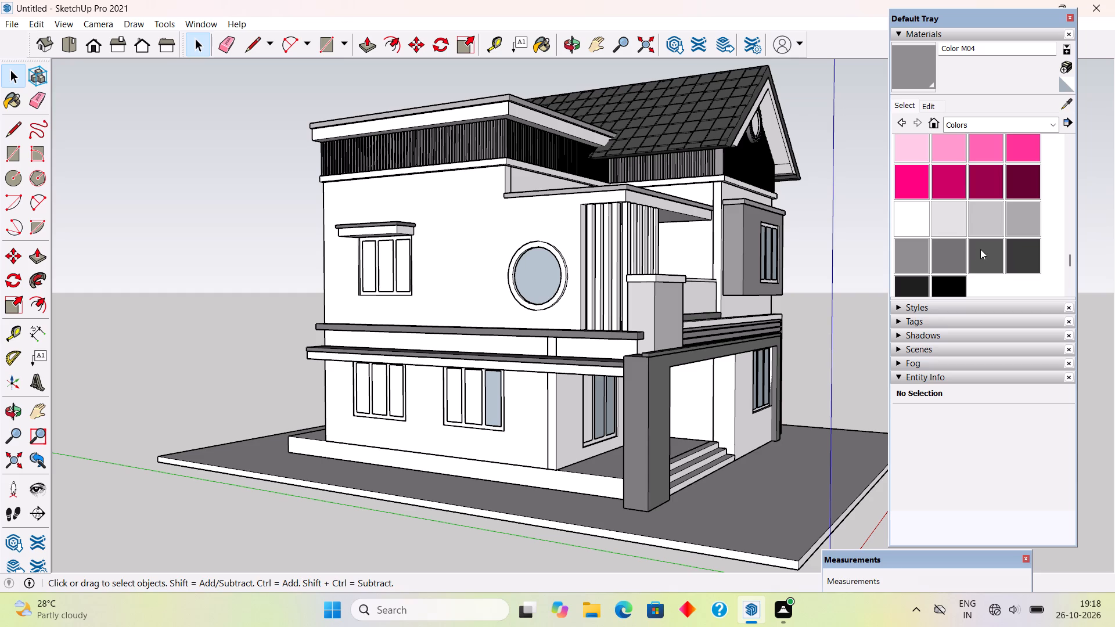
Paint the plinth along the base of the side wall with Color M05.
left_click(959, 253)
left_click(600, 482)
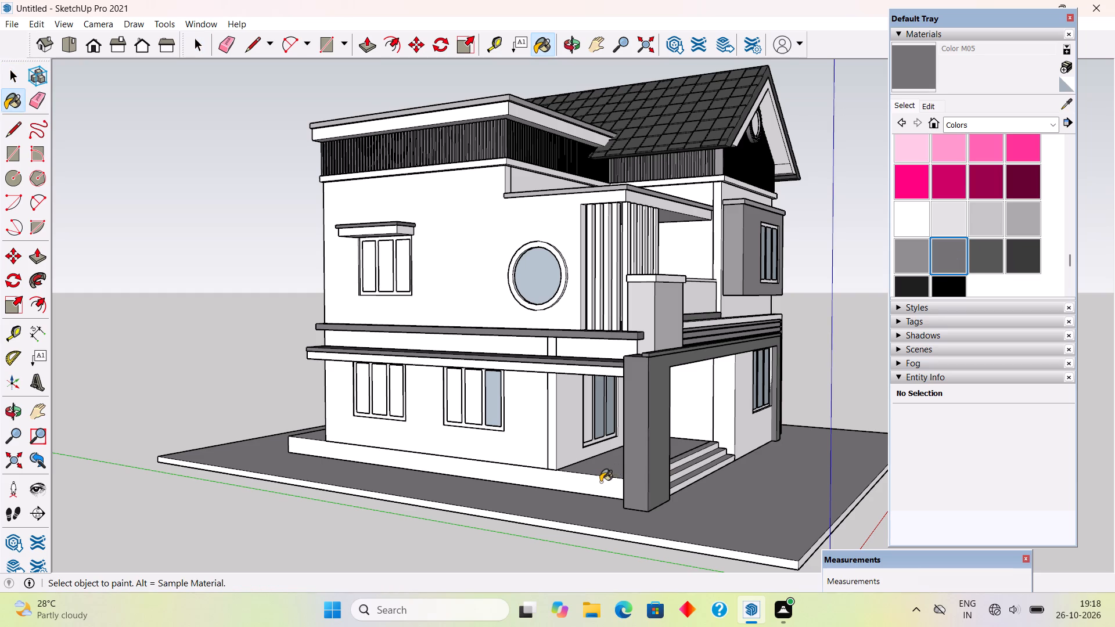
middle_click_drag(692, 469, 425, 484)
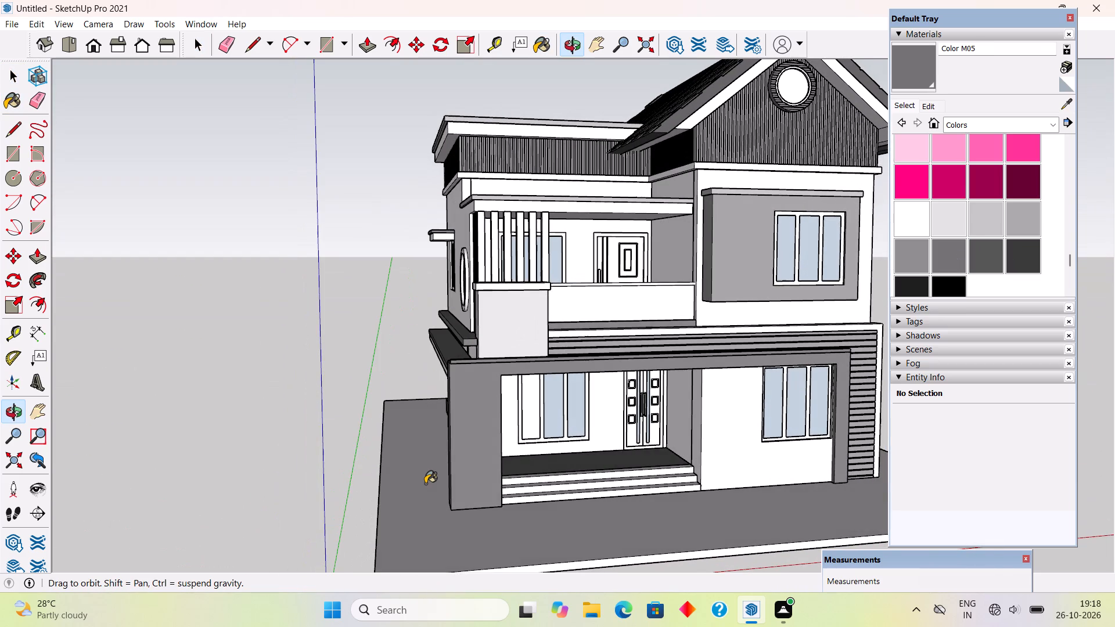
middle_click_drag(482, 475, 690, 442)
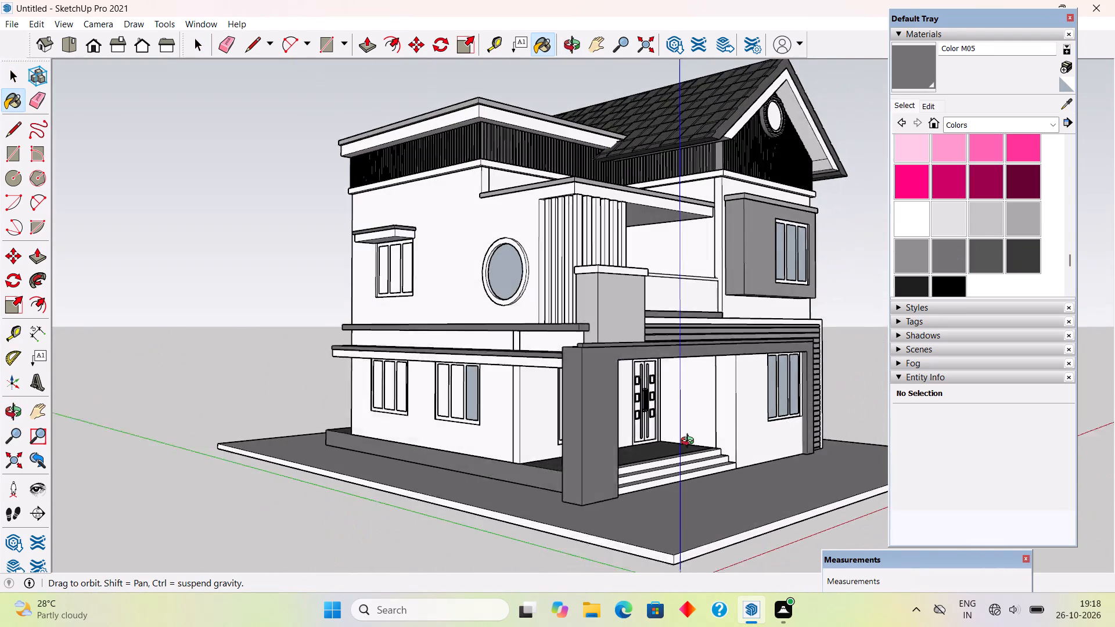
middle_click_drag(690, 442, 676, 493)
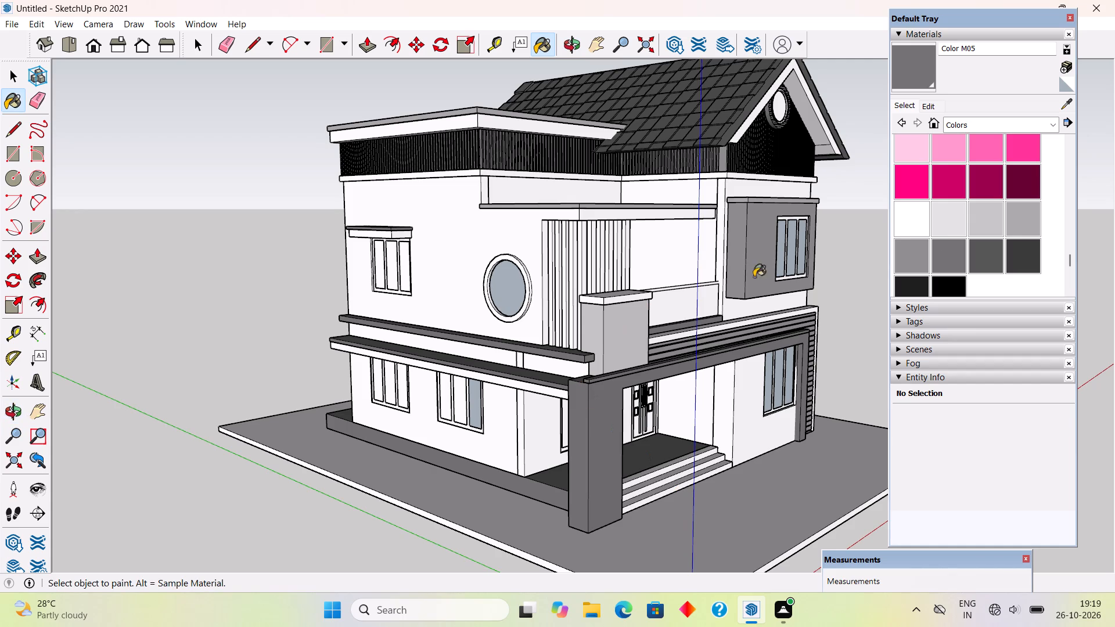
Paint the vertical slats on both sides of the upper balcony corner with Color M05.
left_click(956, 255)
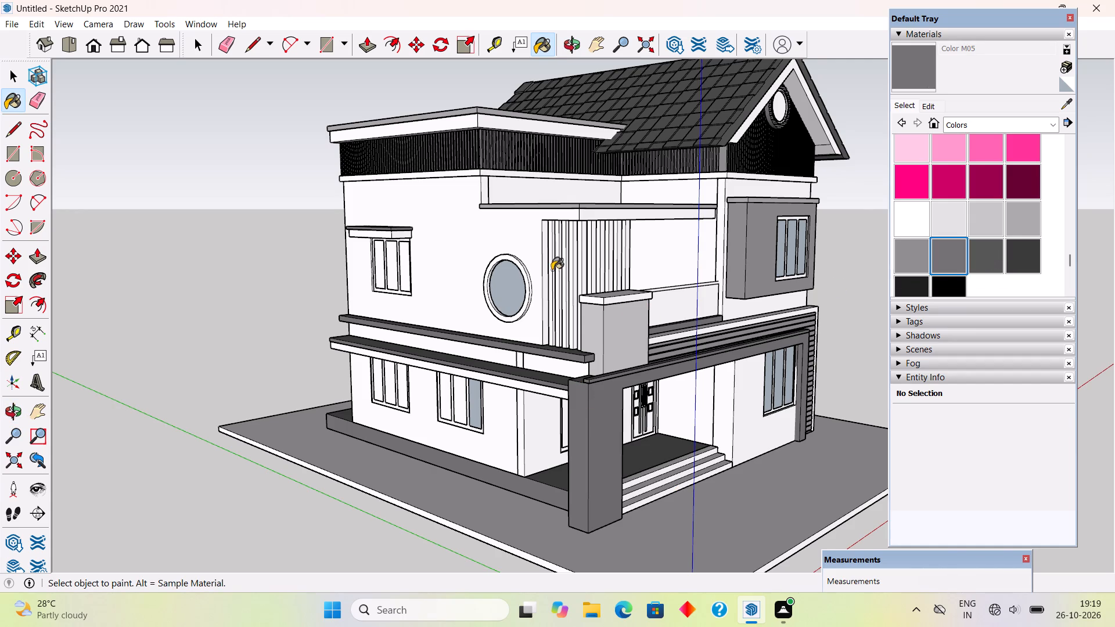
scroll(545, 263, "up", 6)
scroll(602, 286, "up", 3)
left_click(560, 245)
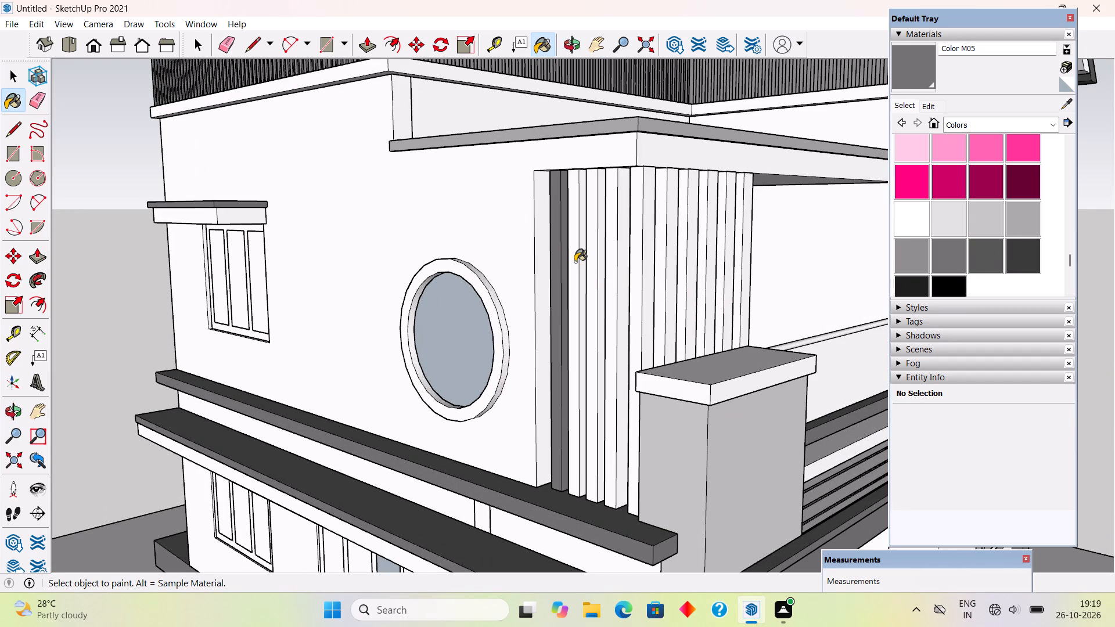
left_click(575, 262)
left_click(598, 274)
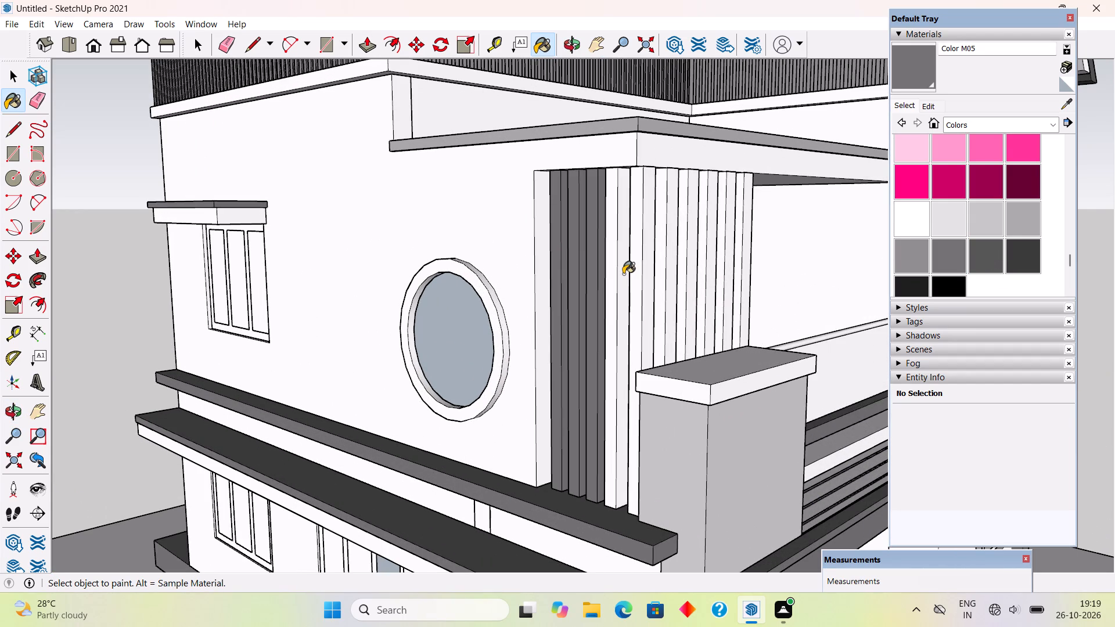
left_click(623, 274)
left_click(640, 272)
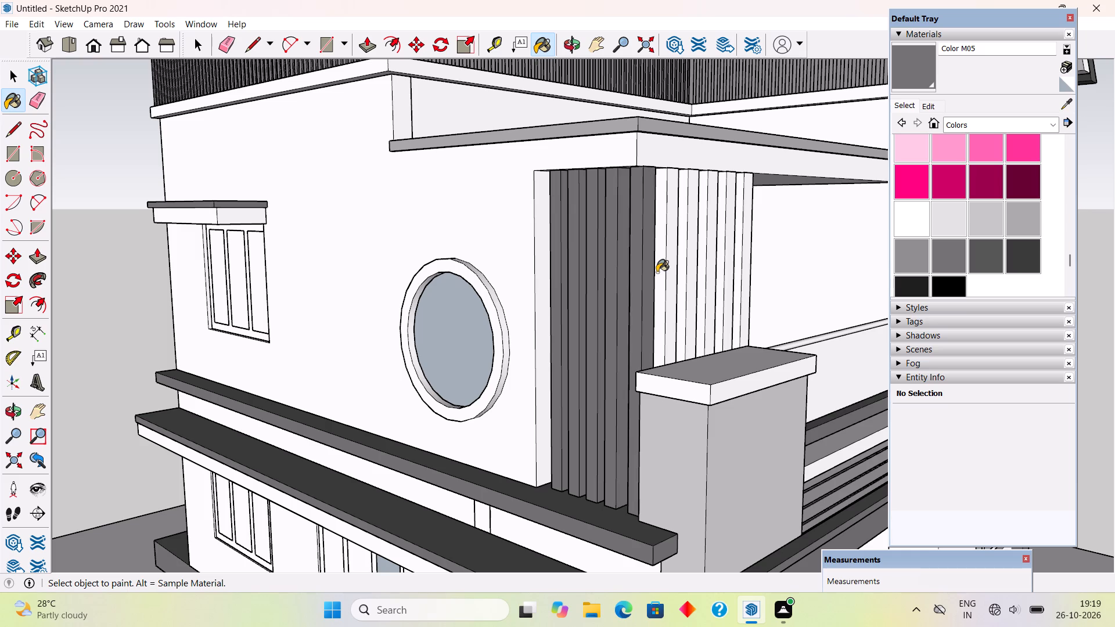
left_click(667, 271)
middle_click_drag(694, 285, 545, 306)
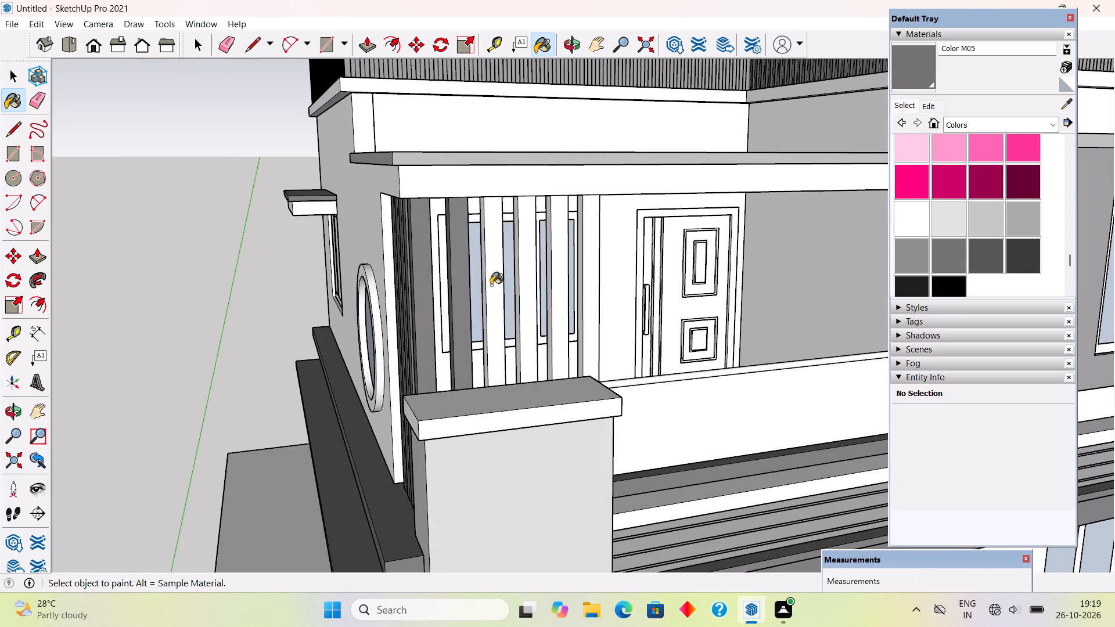
left_click(491, 285)
left_click(524, 275)
left_click(557, 272)
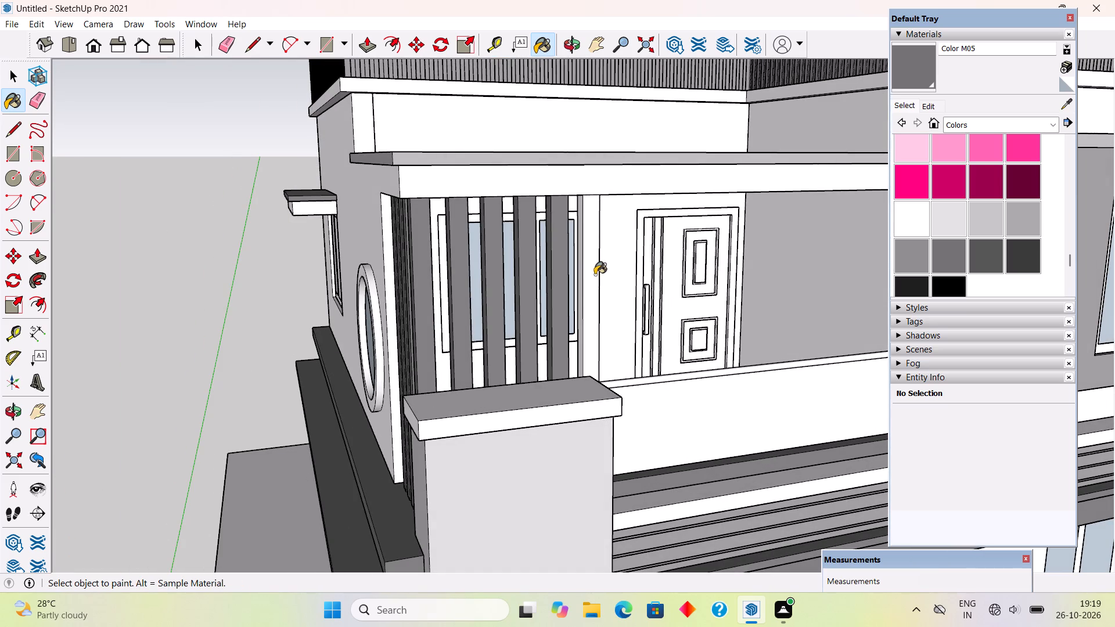
left_click(595, 275)
Delete the narrow vertical strip on the balcony's inner side wall, between the slats and the round window opening.
middle_click_drag(654, 338, 634, 293)
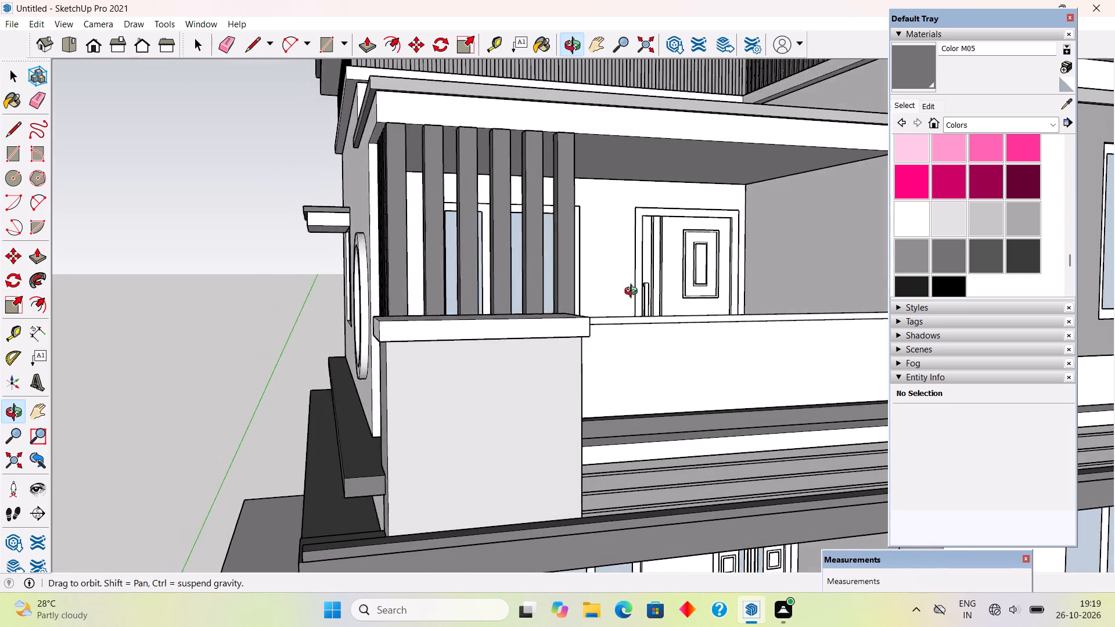
middle_click_drag(634, 293, 323, 308)
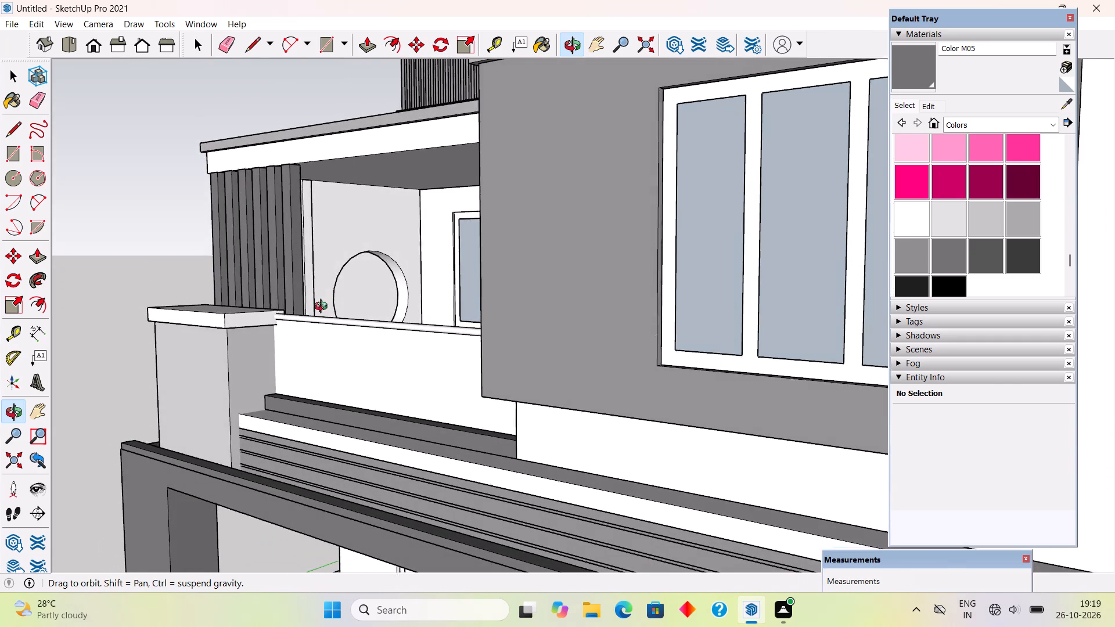
middle_click_drag(323, 308, 323, 309)
key("space")
scroll(330, 200, "up", 11)
left_click(286, 218)
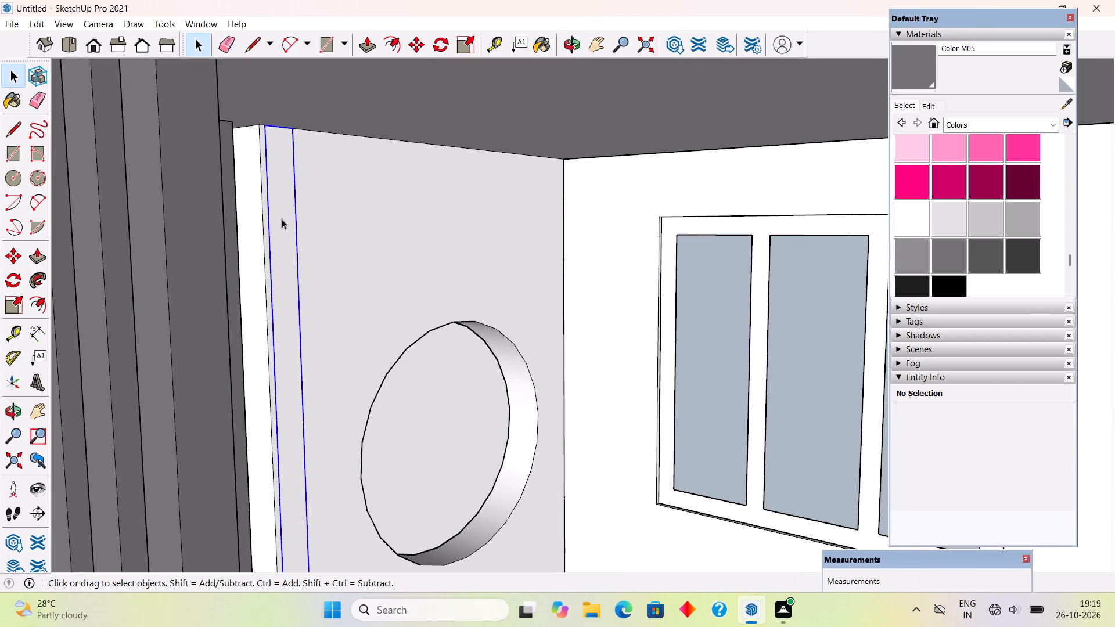
scroll(280, 219, "up", 1)
middle_click_drag(256, 247, 229, 244)
key("Delete")
Draw a rectangle about 9 5/8" by 7 3/4" at the side wall's upper front corner and extrude it 16' 1" across the balcony as a beam.
key("r")
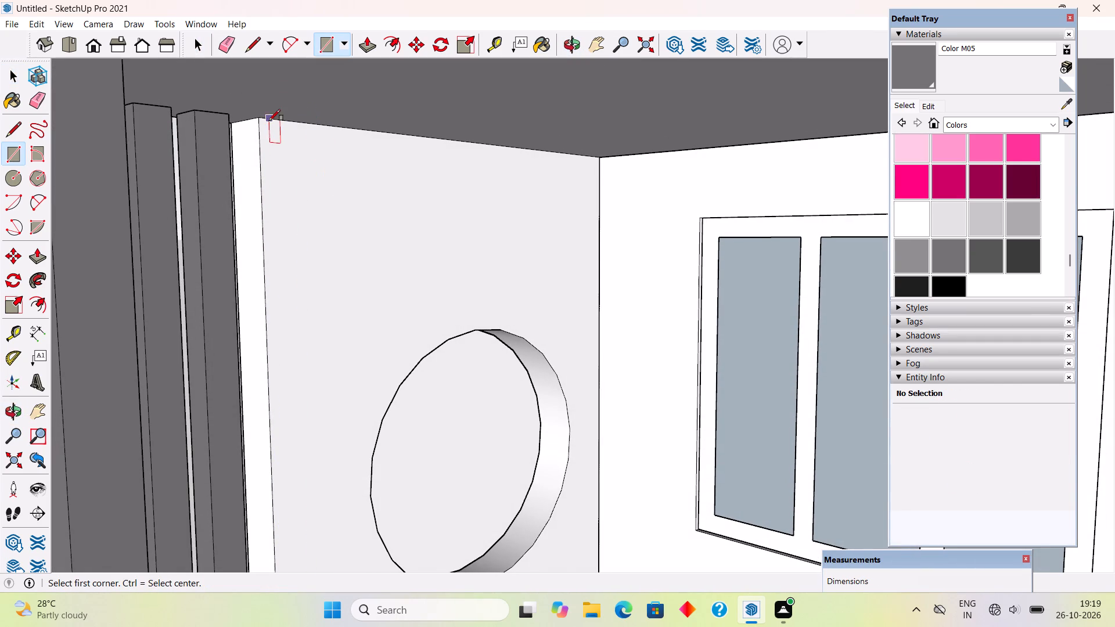
left_click(261, 117)
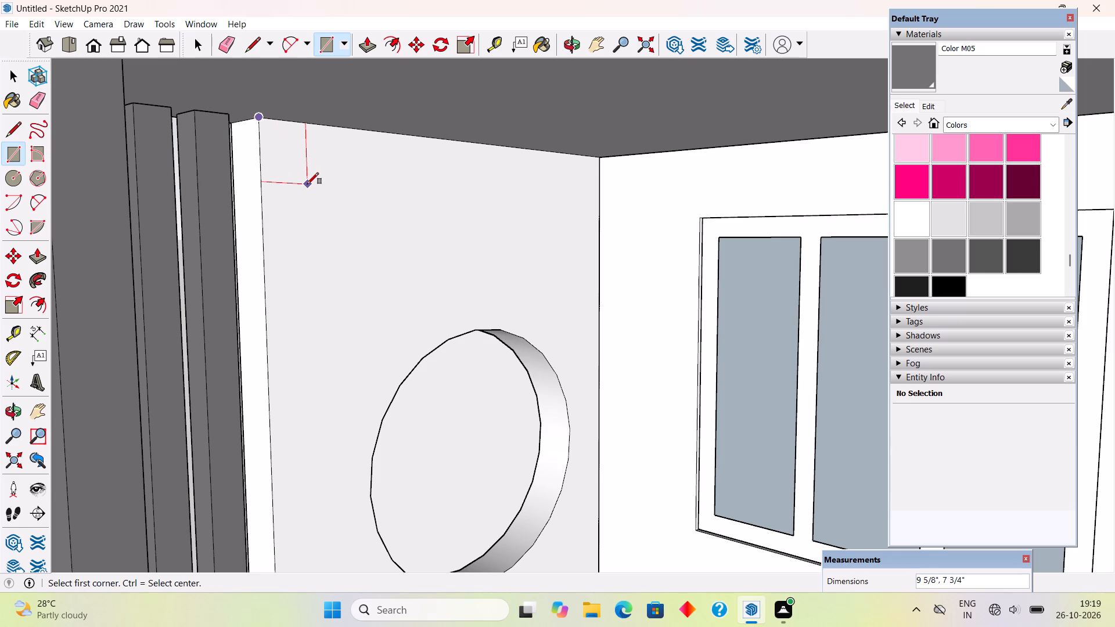
left_click(307, 184)
key("p")
left_click(283, 158)
scroll(436, 168, "down", 7)
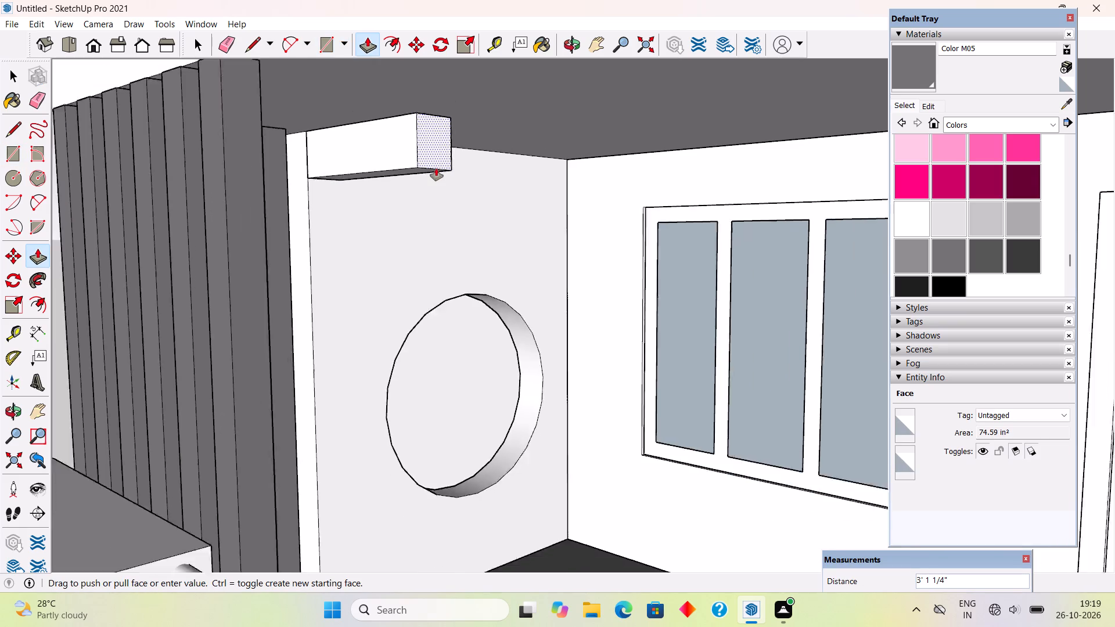
scroll(436, 168, "down", 8)
middle_click_drag(458, 217, 665, 228)
scroll(505, 194, "down", 5)
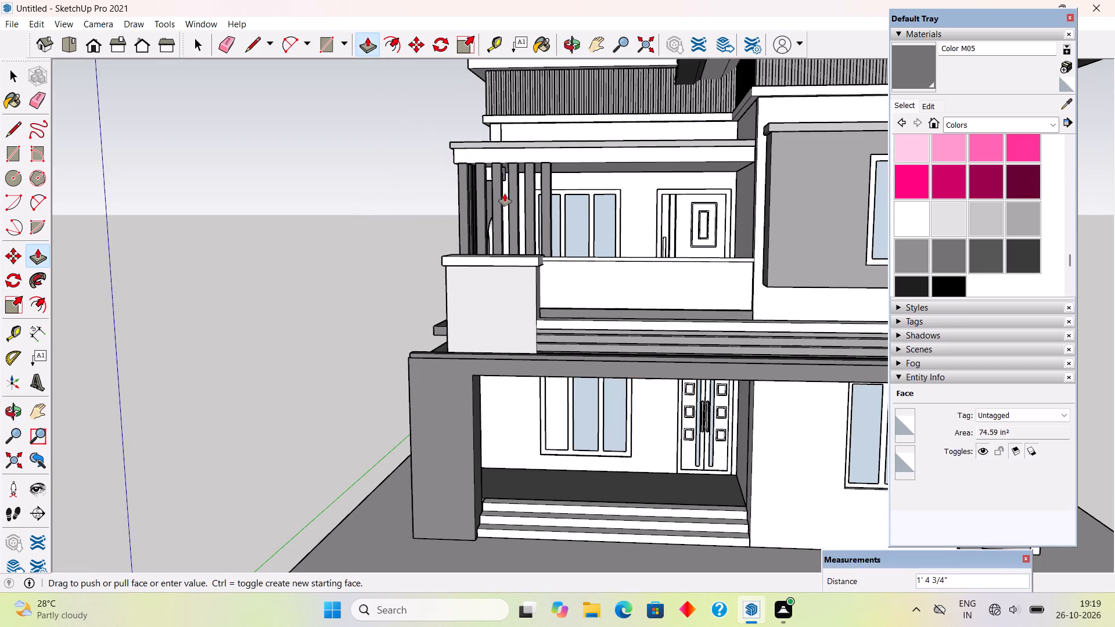
scroll(747, 192, "up", 3)
left_click(757, 175)
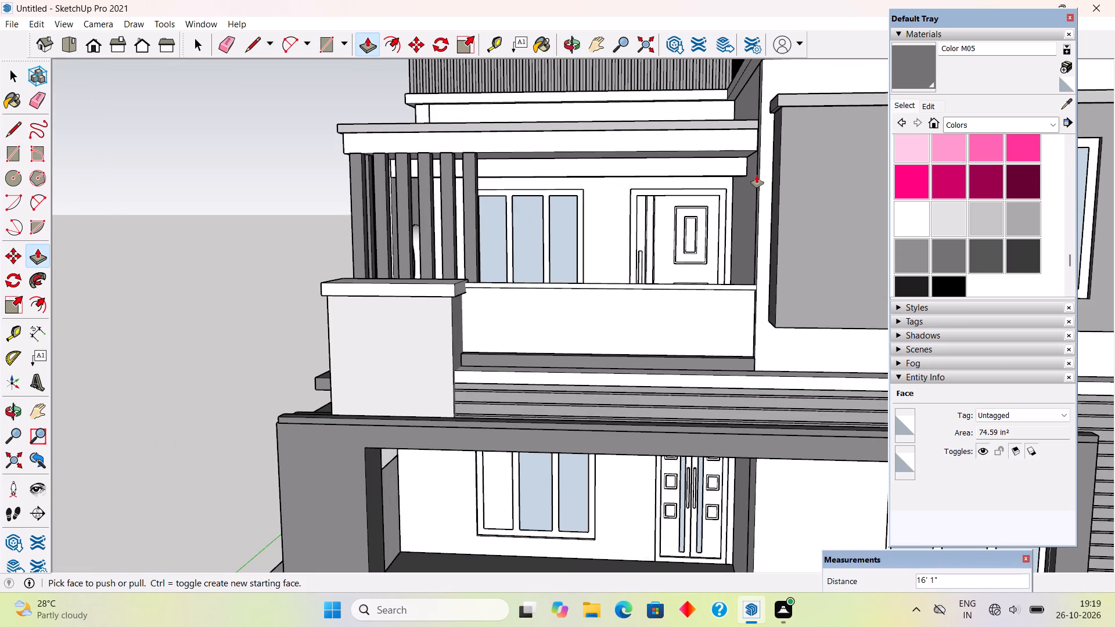
Select the whole new beam under the balcony roof and make it a group.
key("space")
triple_click(711, 171)
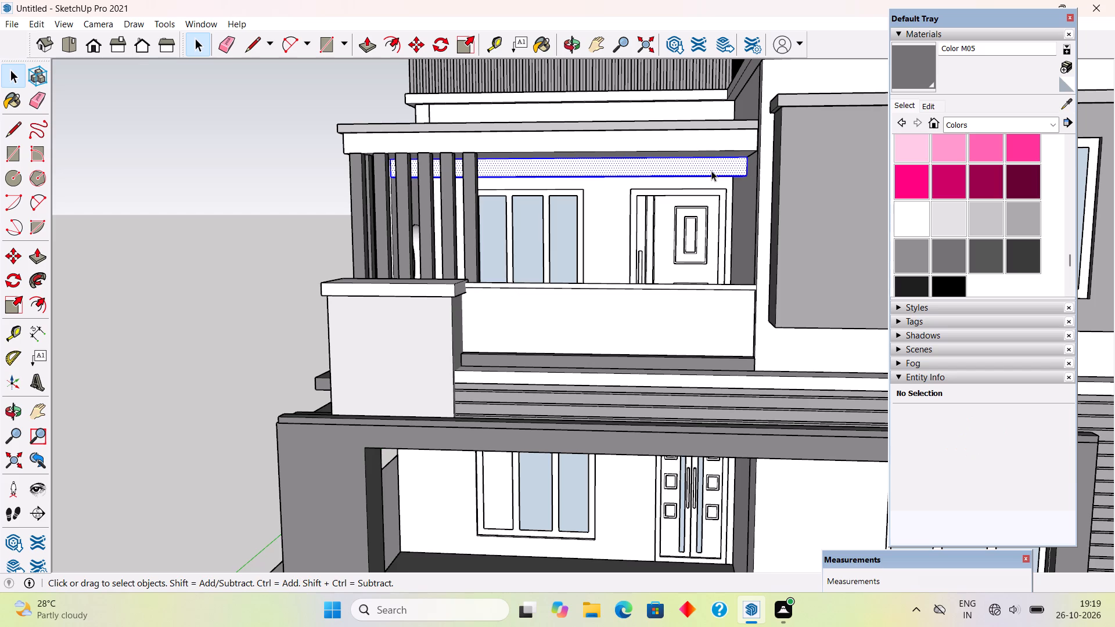
right_click(711, 171)
left_click(752, 287)
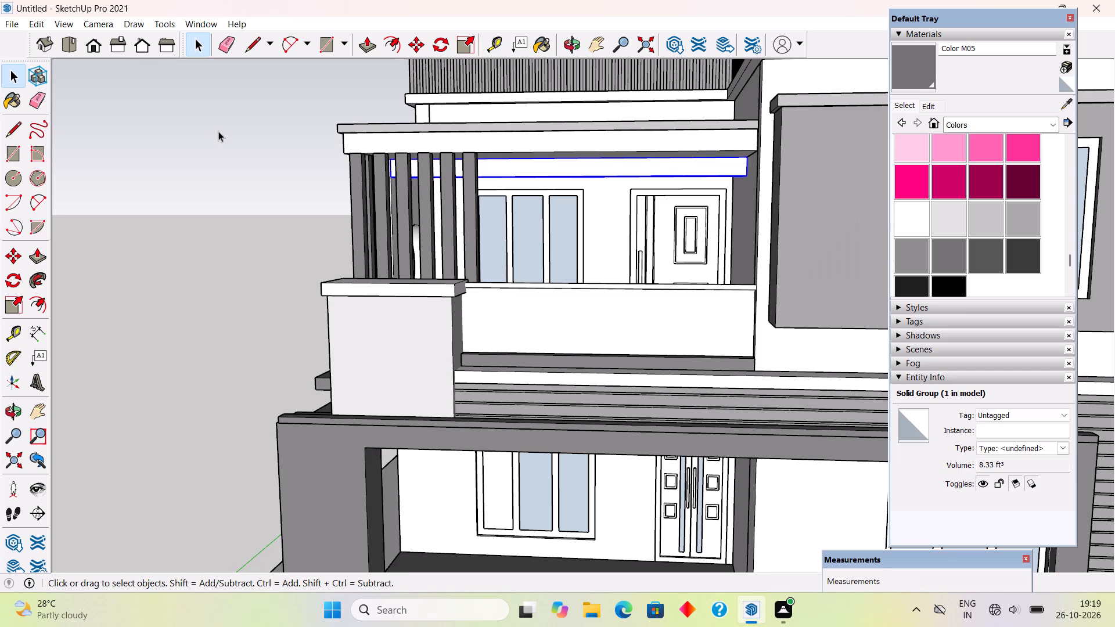
left_click(218, 131)
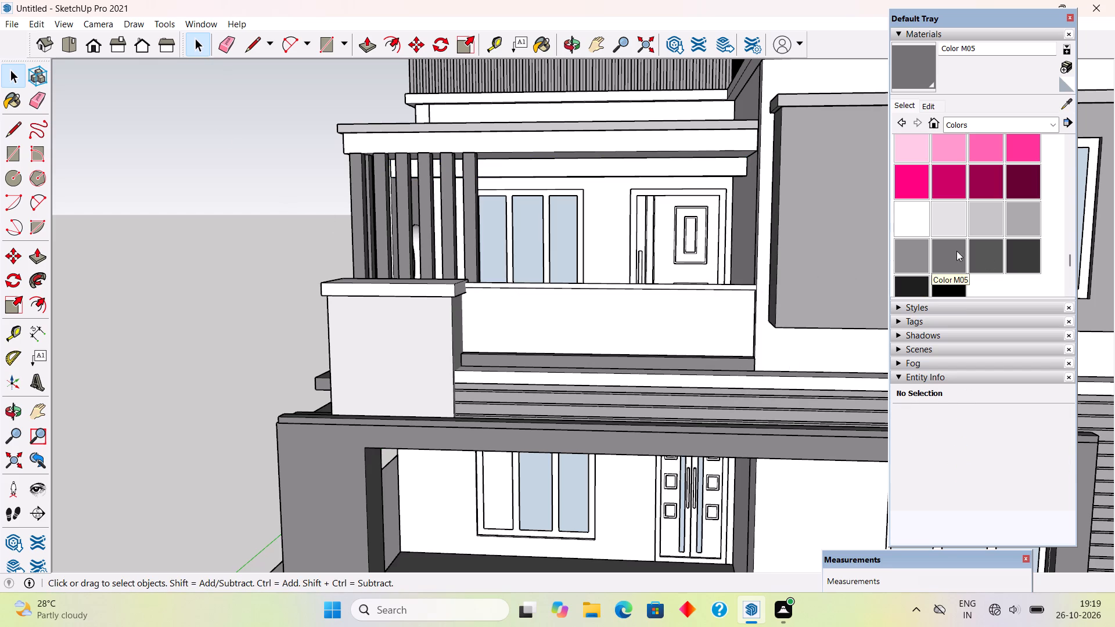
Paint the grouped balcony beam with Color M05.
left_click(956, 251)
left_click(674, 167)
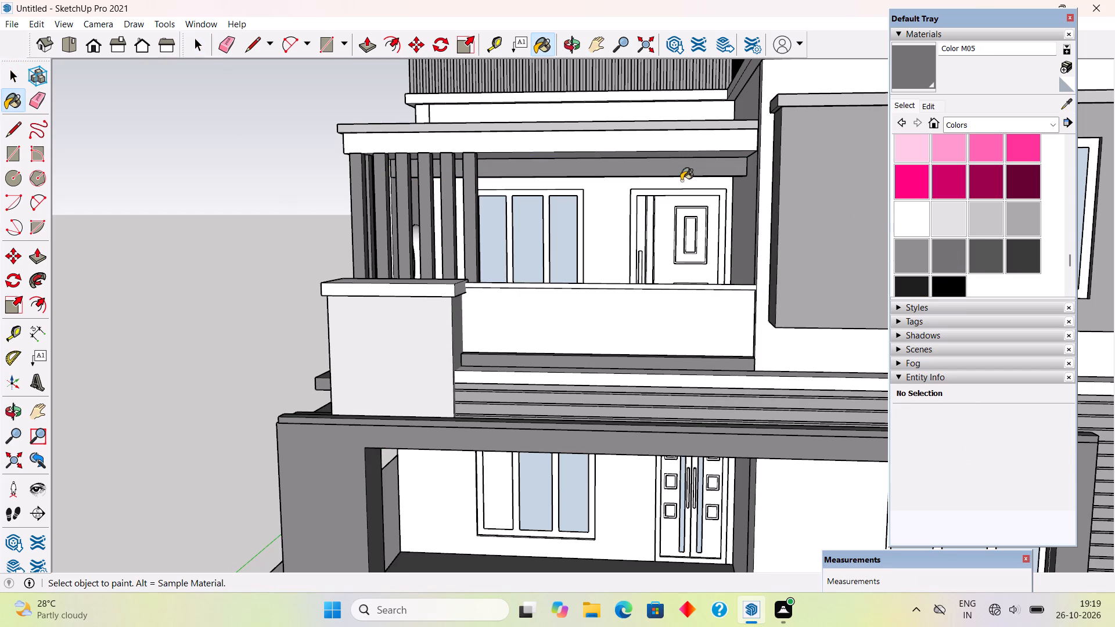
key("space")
Repaint the beam under the balcony roof with Color M06.
scroll(688, 246, "down", 5)
left_click(973, 257)
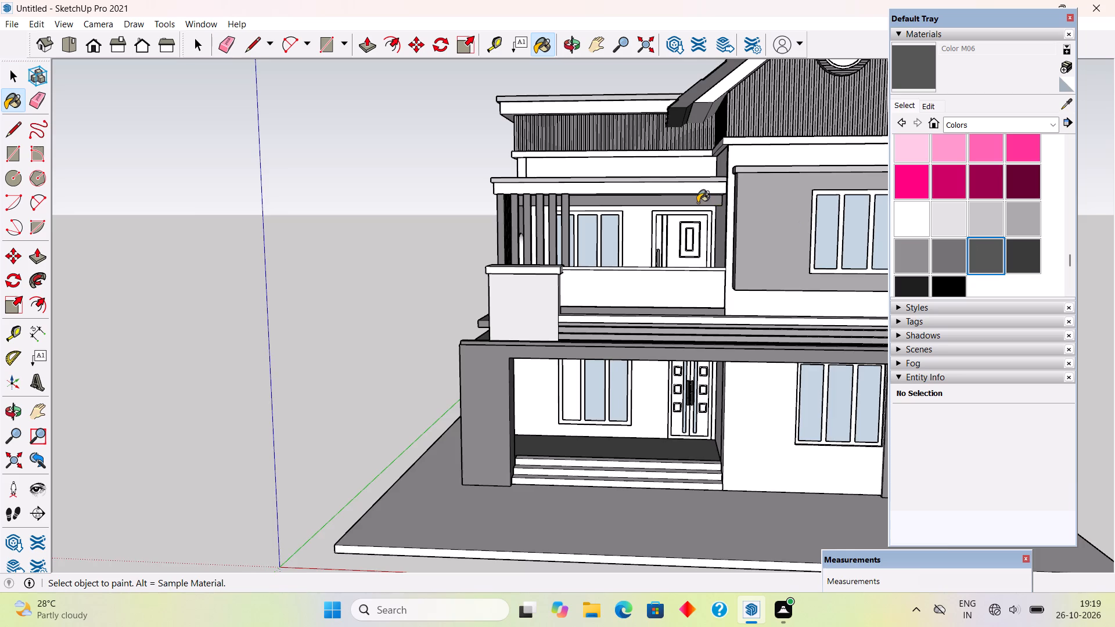
scroll(648, 166, "up", 4)
scroll(652, 222, "up", 4)
left_click(655, 222)
key("space")
Examine the front and side of the house for surfaces that are still unpainted.
scroll(657, 257, "down", 11)
middle_click_drag(481, 271, 663, 199)
scroll(663, 199, "up", 2)
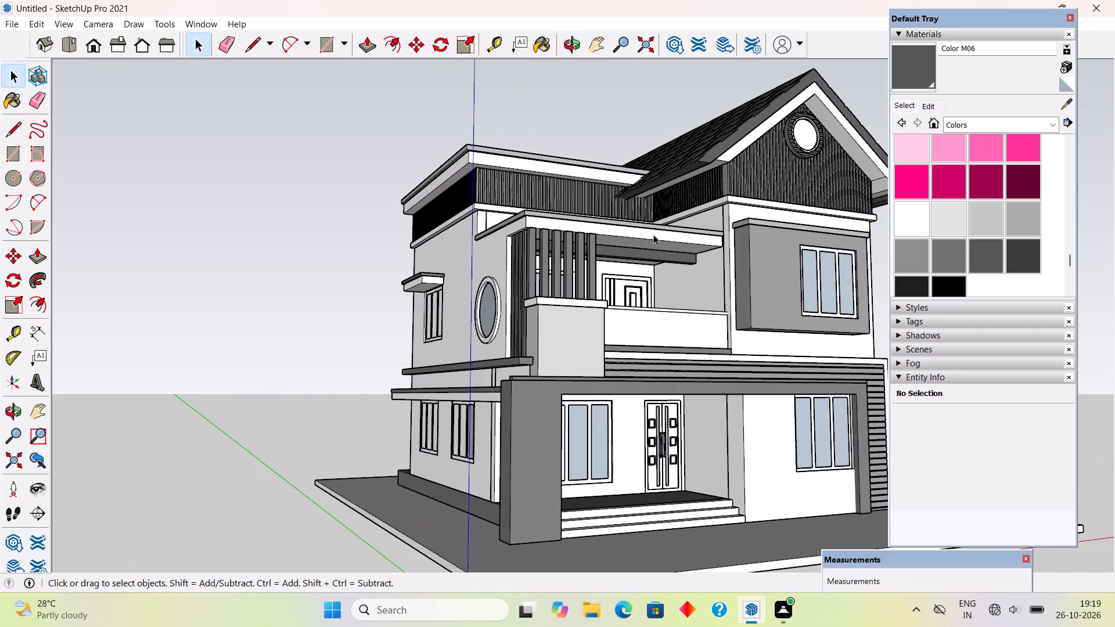
middle_click_drag(630, 291, 643, 319)
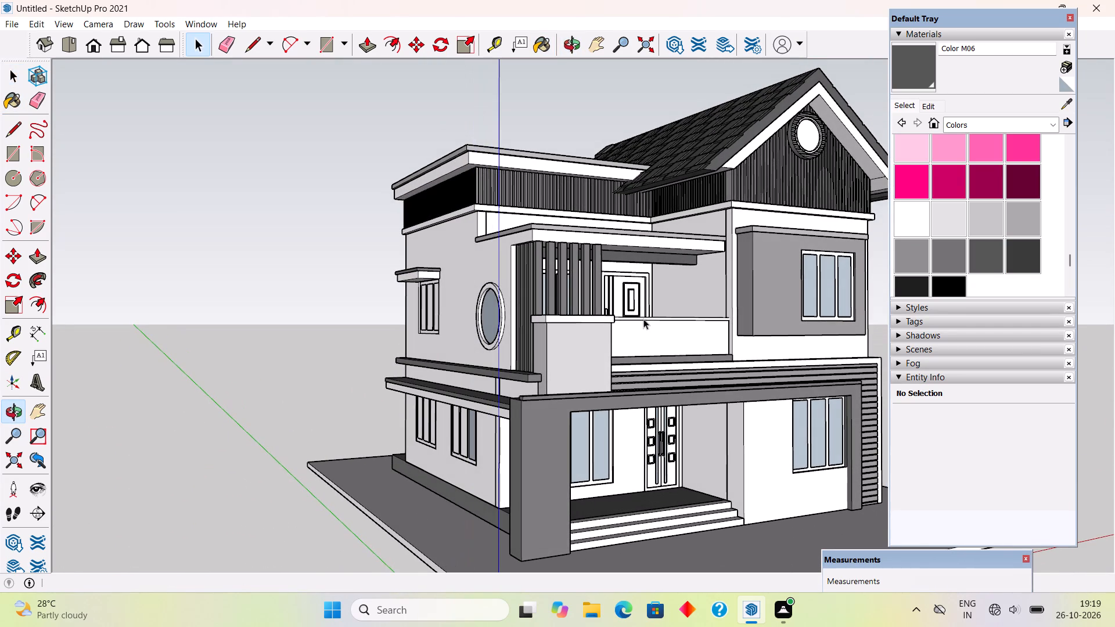
middle_click_drag(560, 311, 553, 311)
scroll(513, 305, "down", 2)
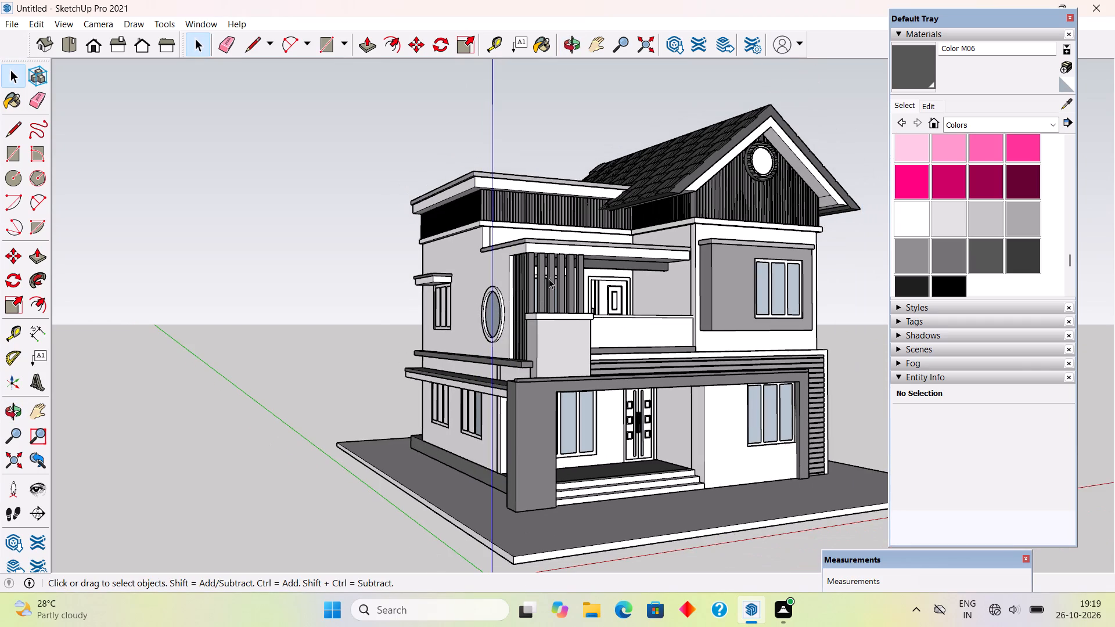
middle_click_drag(552, 272, 770, 360)
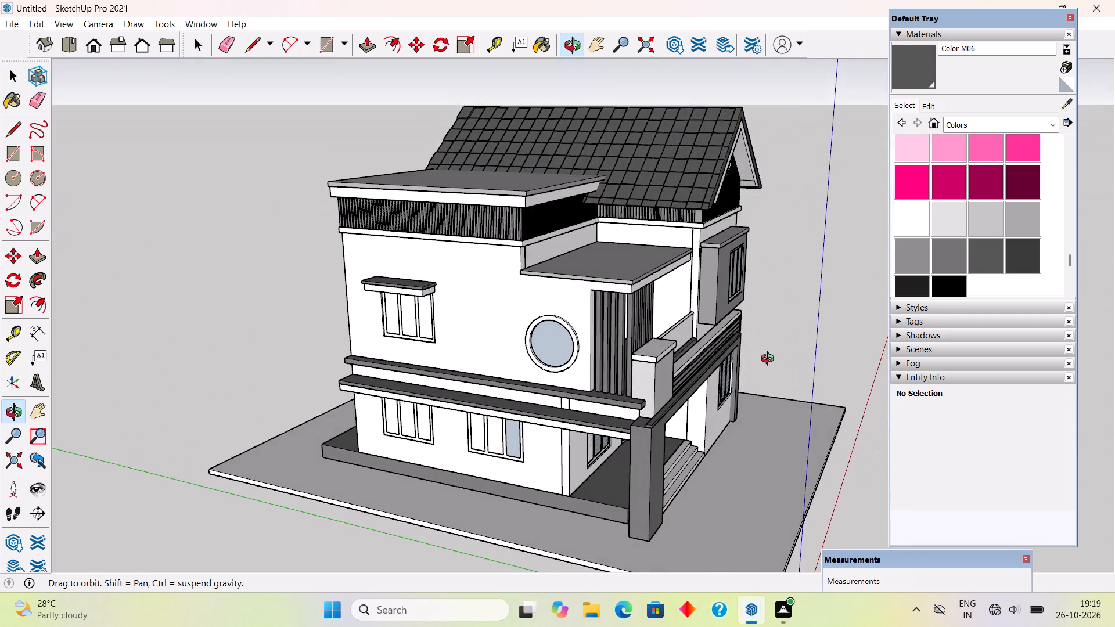
middle_click_drag(770, 360, 865, 335)
Paint the round window's frame in the upper side wall with Color M04, including its front face and its outer and inner rims.
scroll(572, 298, "up", 4)
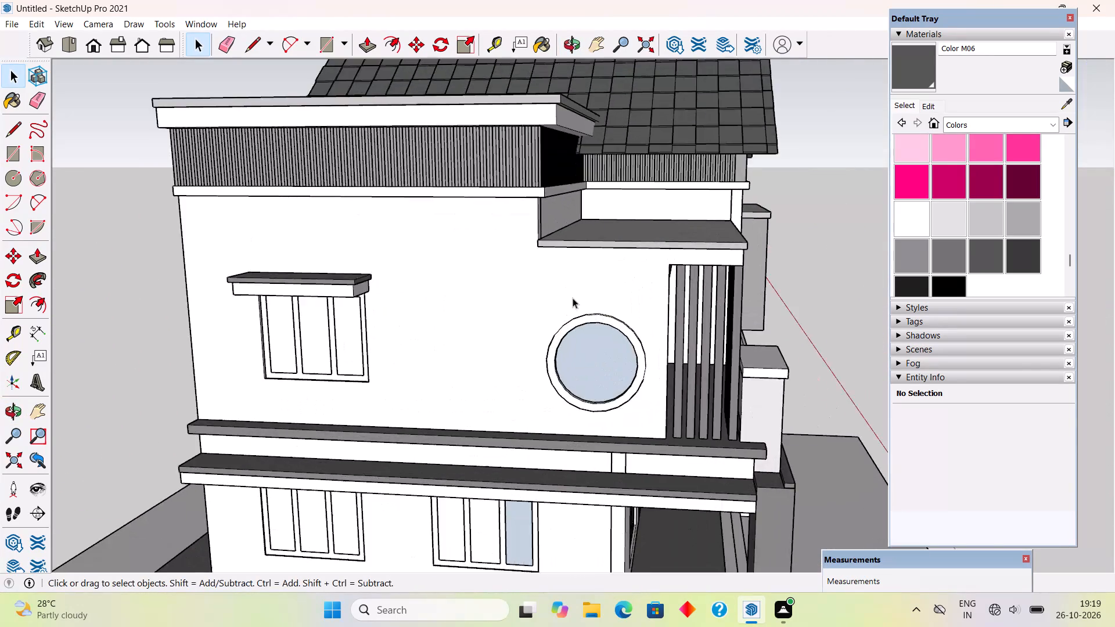
scroll(573, 298, "up", 7)
left_click(617, 318)
triple_click(621, 314)
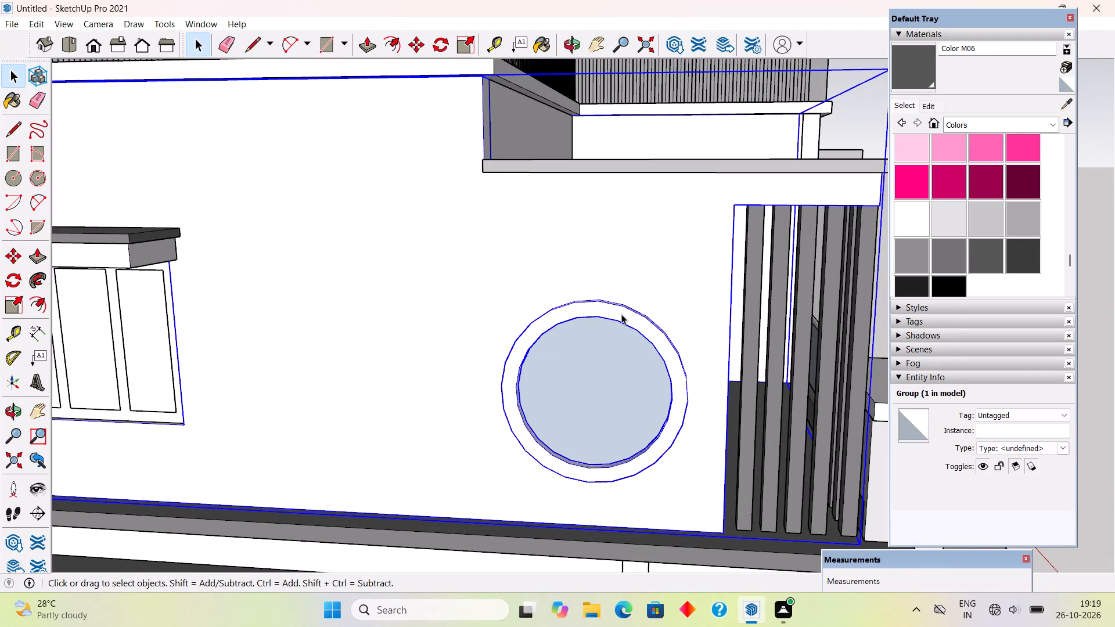
scroll(621, 314, "up", 5)
left_click(621, 314)
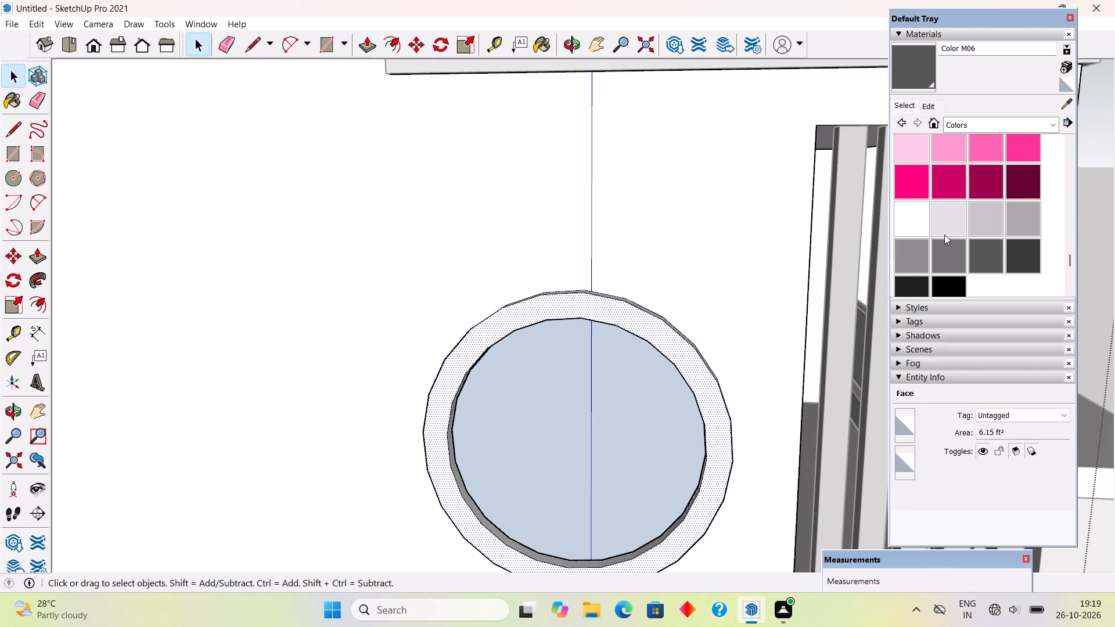
left_click(918, 251)
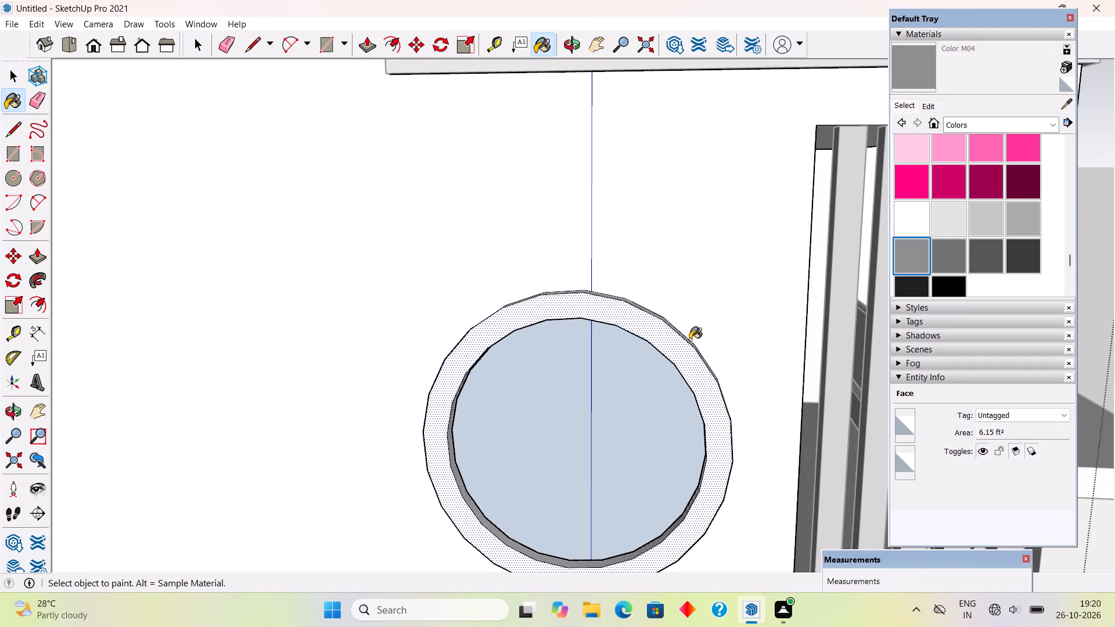
left_click(683, 345)
middle_click_drag(682, 352, 576, 414)
scroll(584, 379, "up", 4)
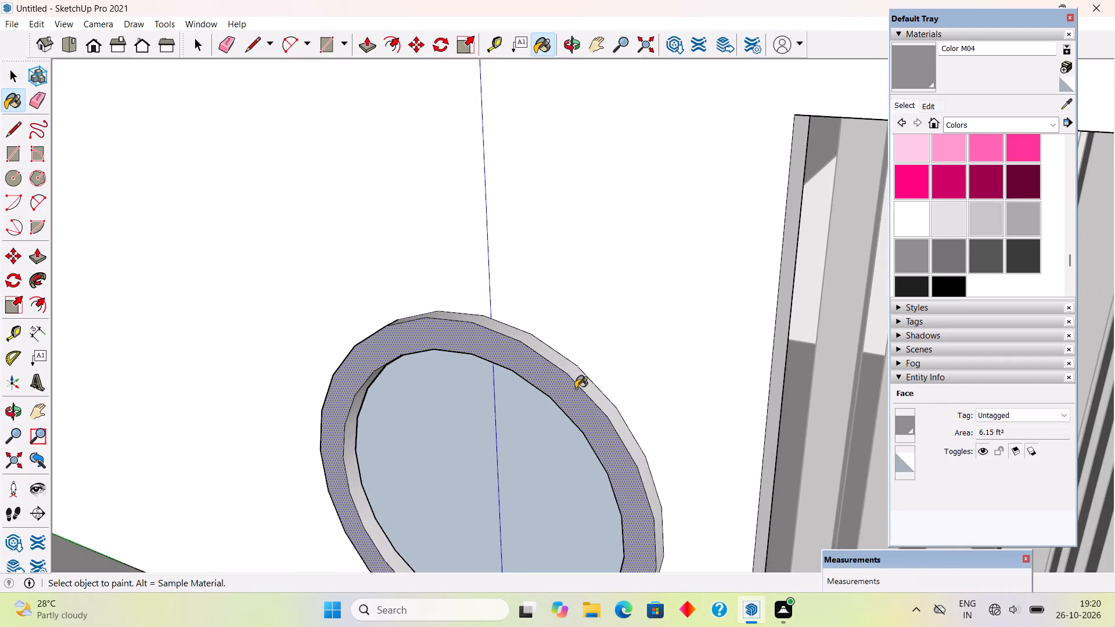
left_click(580, 376)
scroll(580, 376, "down", 5)
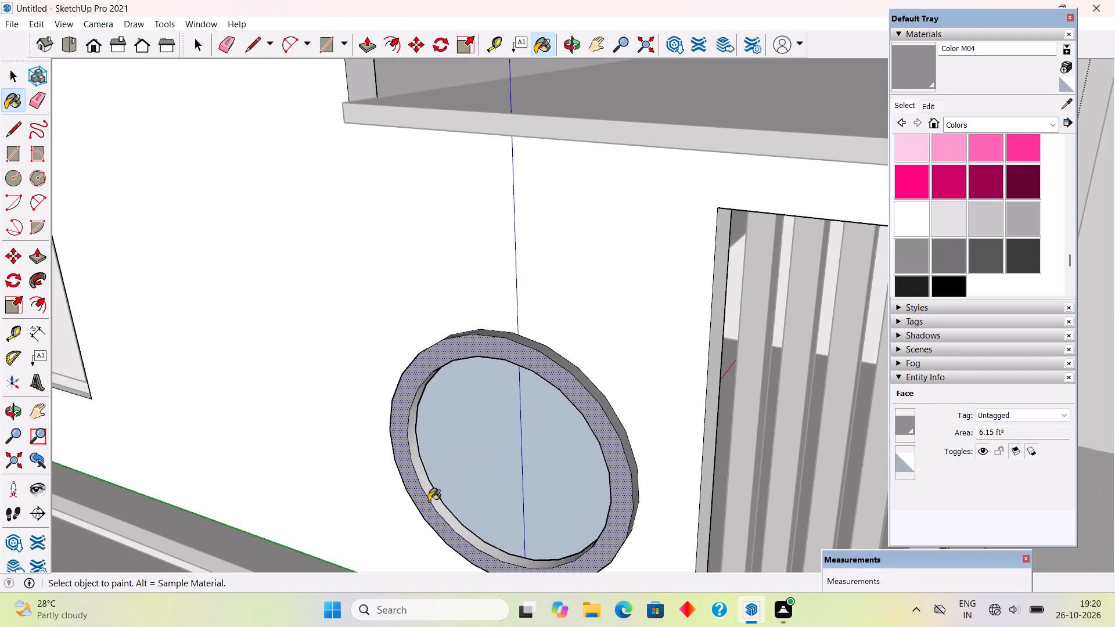
left_click(433, 499)
middle_click_drag(444, 347, 495, 275)
key("space")
scroll(496, 275, "down", 19)
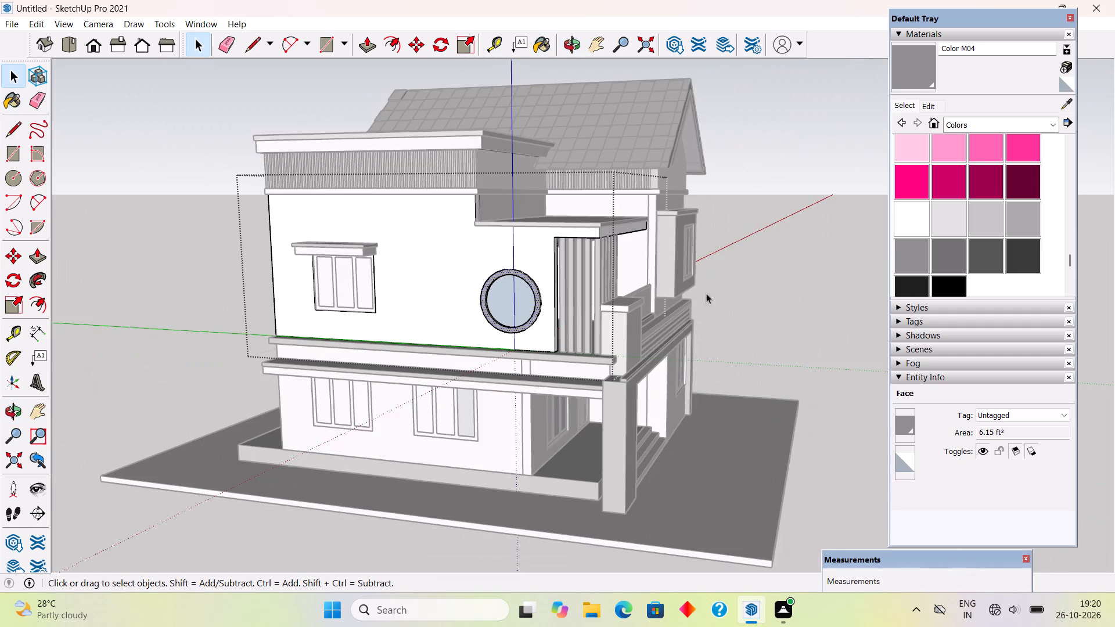
left_click(802, 262)
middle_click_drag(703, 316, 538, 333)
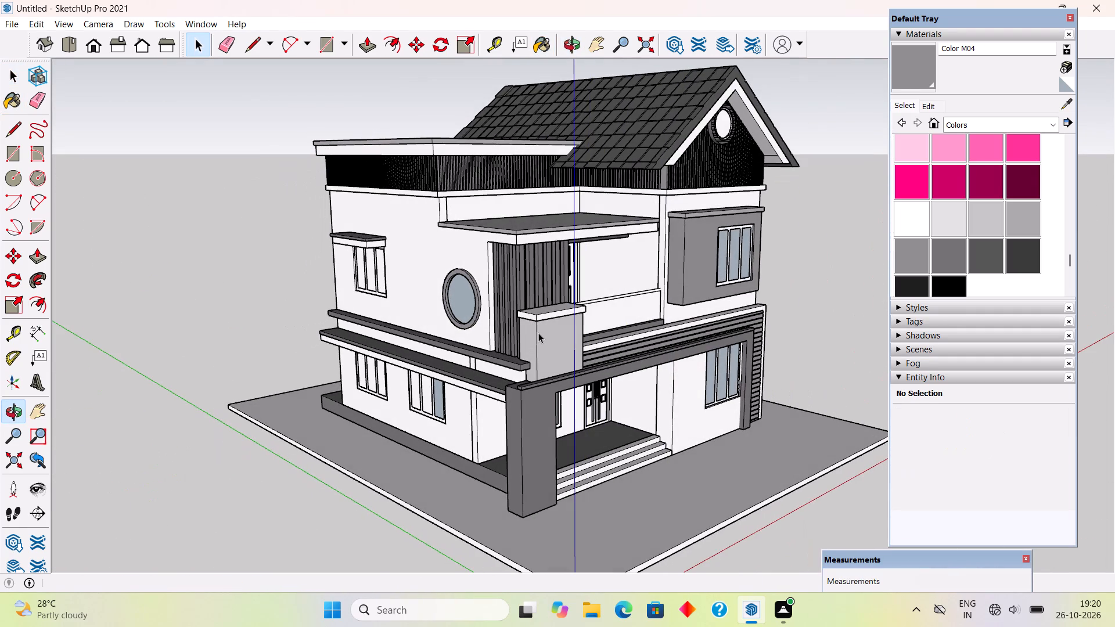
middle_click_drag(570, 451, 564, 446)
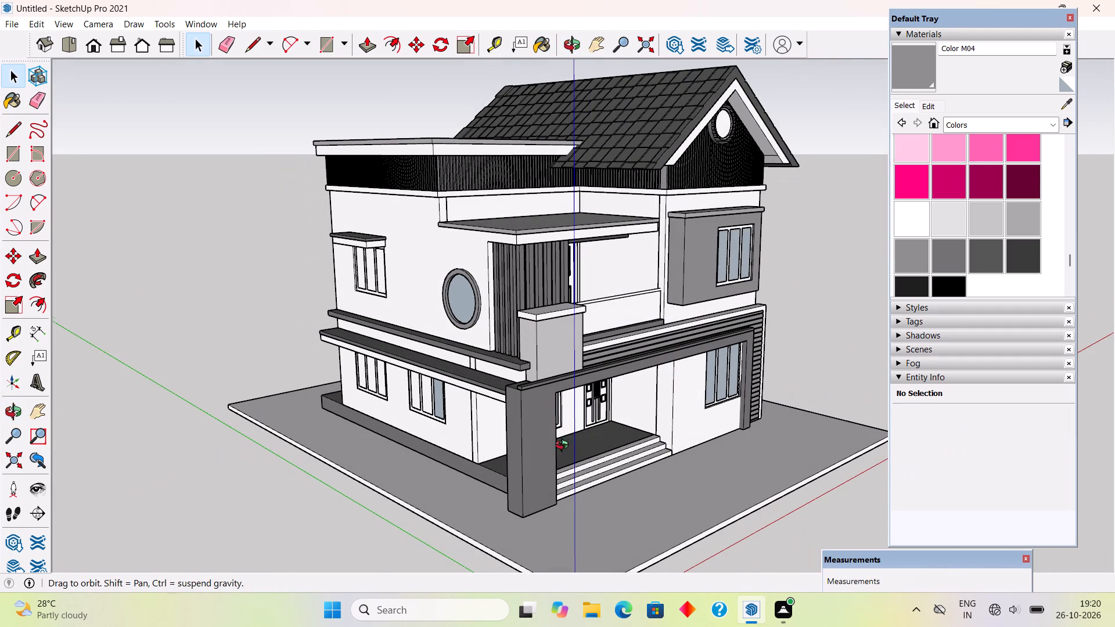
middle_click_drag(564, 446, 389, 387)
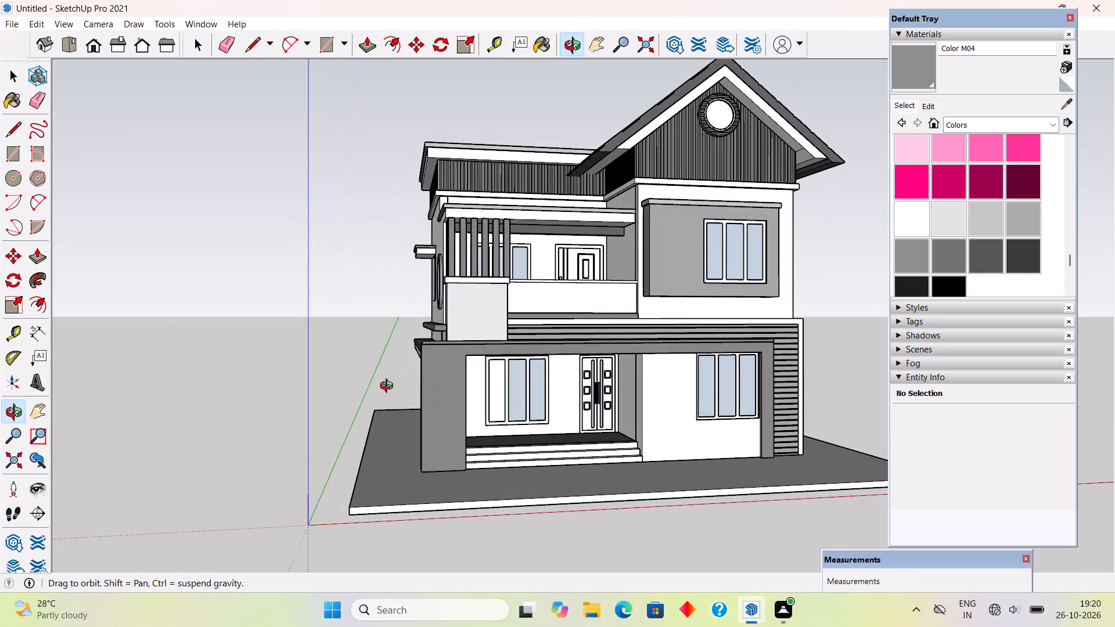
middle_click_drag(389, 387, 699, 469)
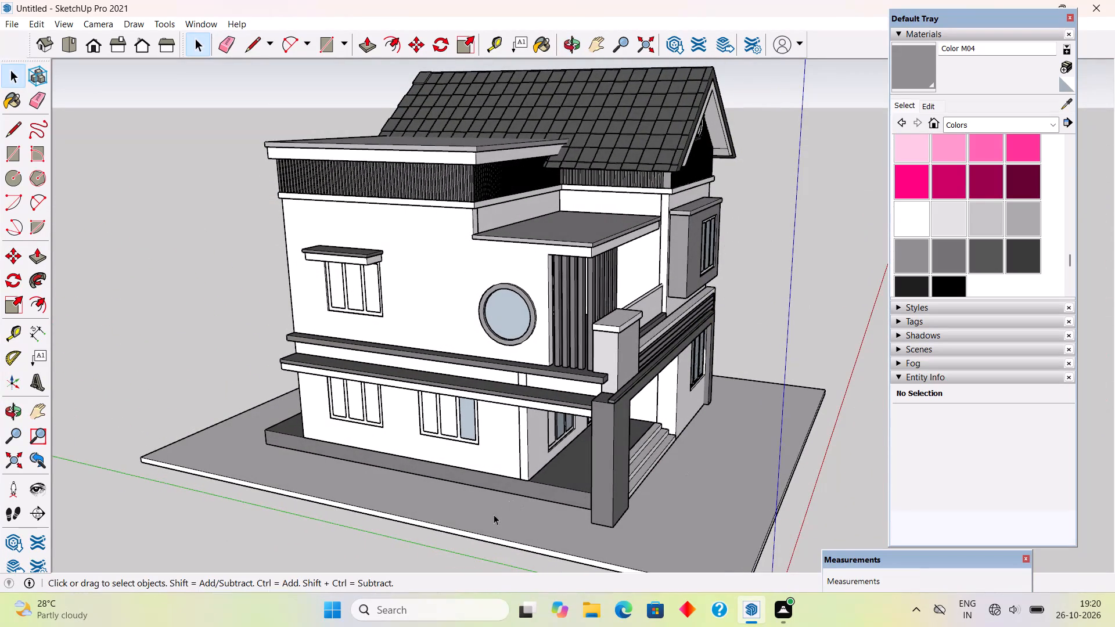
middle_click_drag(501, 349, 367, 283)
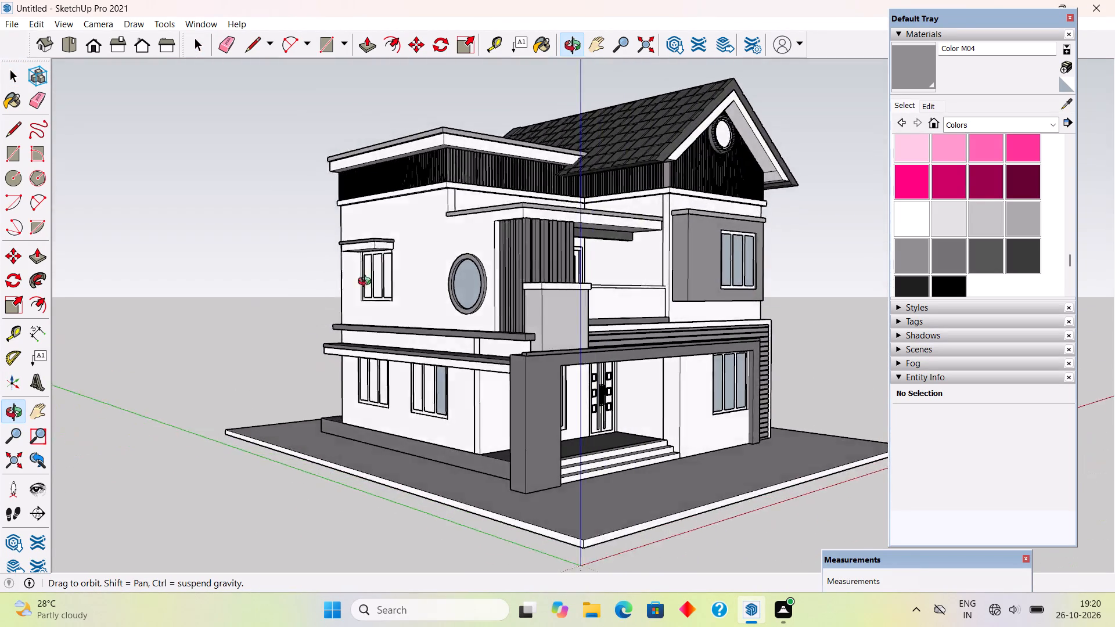
Examine the house from the front and both sides for parts that still need a material.
middle_click_drag(367, 283, 329, 320)
scroll(326, 323, "up", 2)
middle_click_drag(735, 257, 600, 244)
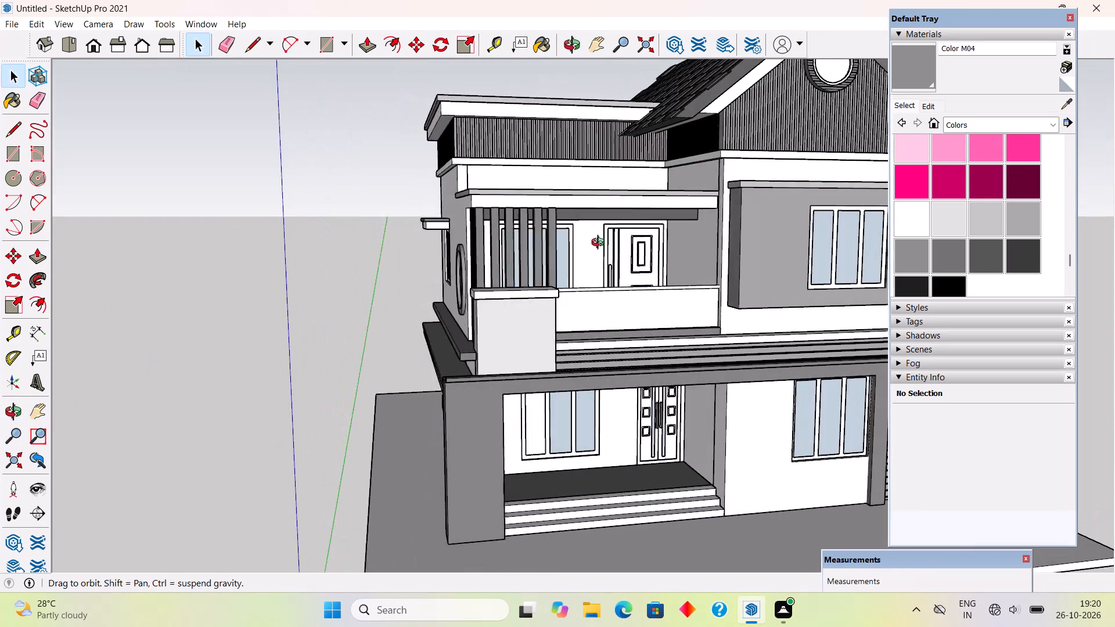
middle_click_drag(600, 244, 465, 273)
scroll(465, 273, "down", 3)
middle_click_drag(594, 325, 638, 337)
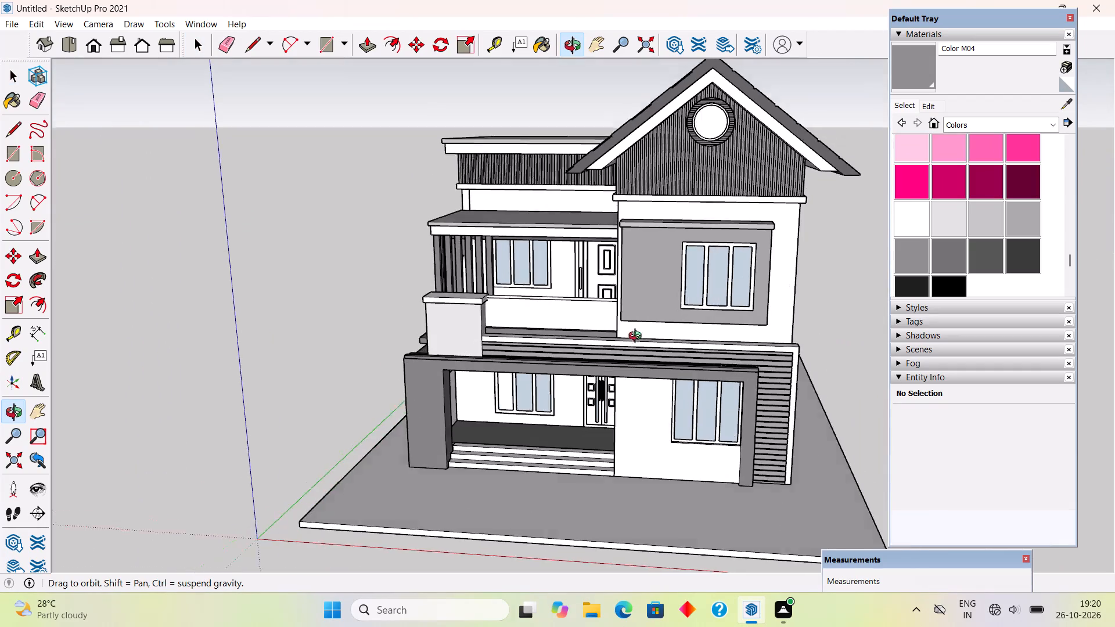
middle_click_drag(638, 337, 632, 260)
scroll(632, 260, "up", 4)
scroll(632, 260, "down", 6)
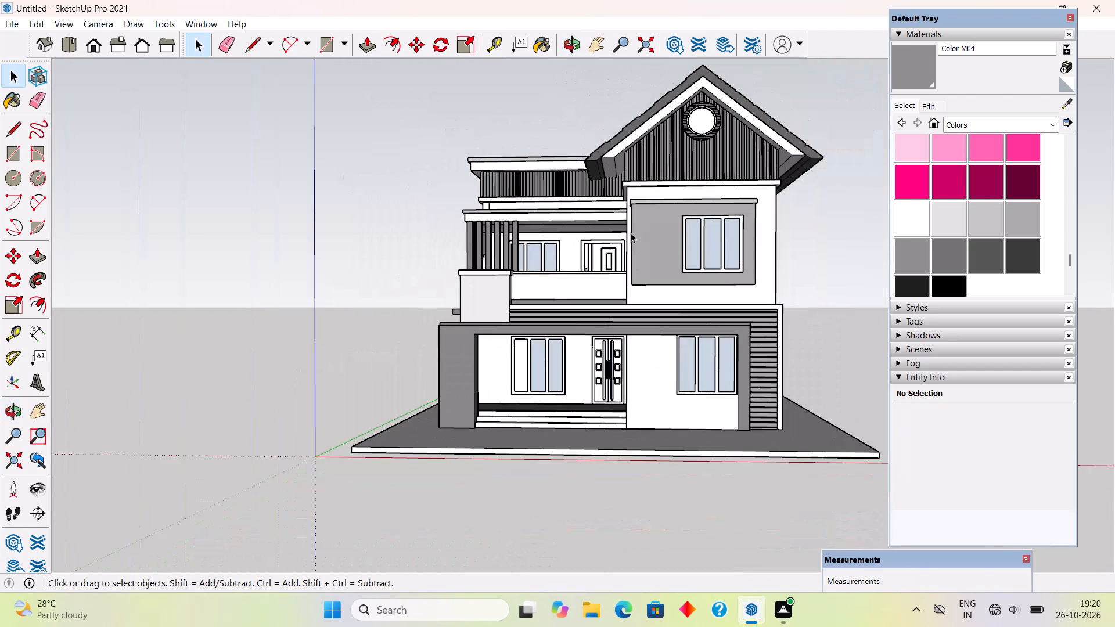
middle_click_drag(635, 154, 419, 158)
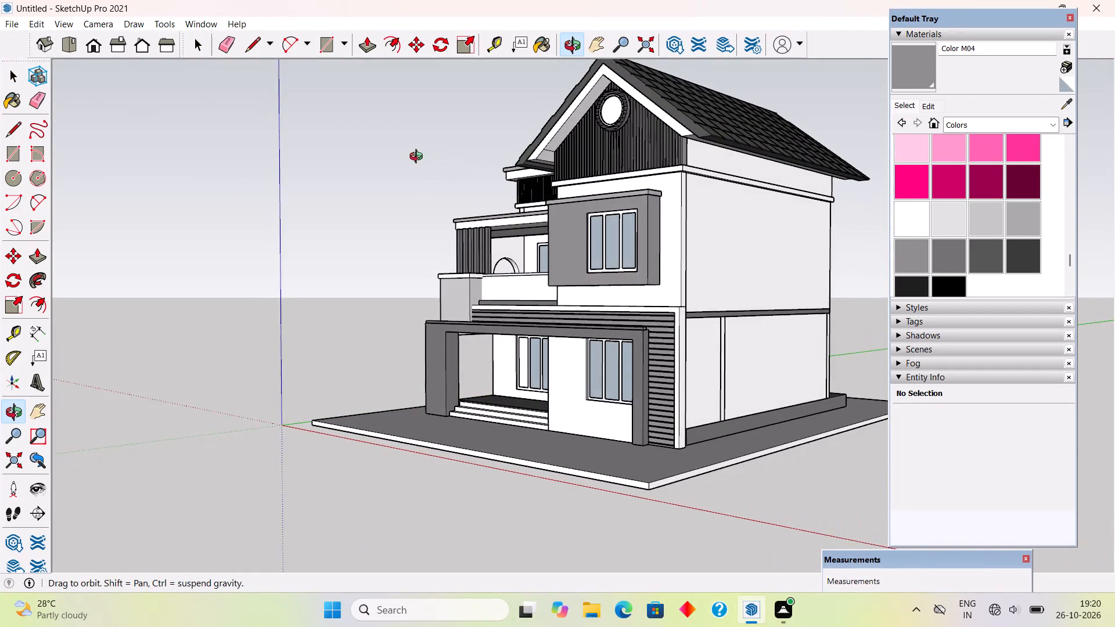
middle_click_drag(419, 158, 423, 149)
scroll(613, 154, "up", 5)
middle_click_drag(800, 174, 973, 214)
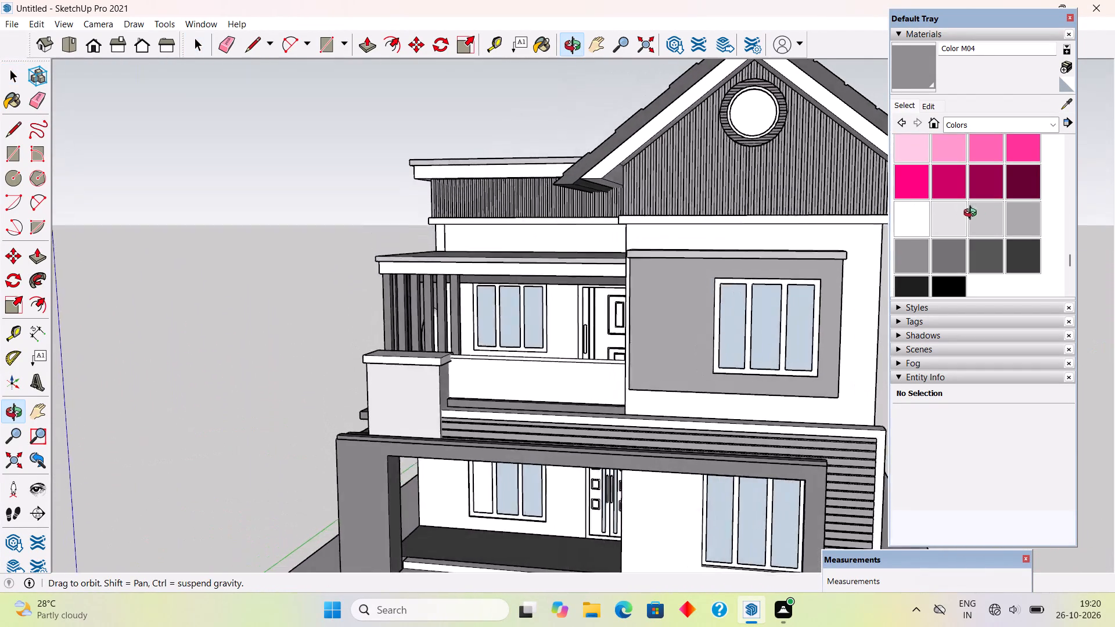
middle_click_drag(973, 214, 986, 221)
scroll(556, 198, "down", 4)
middle_click_drag(620, 224, 749, 192)
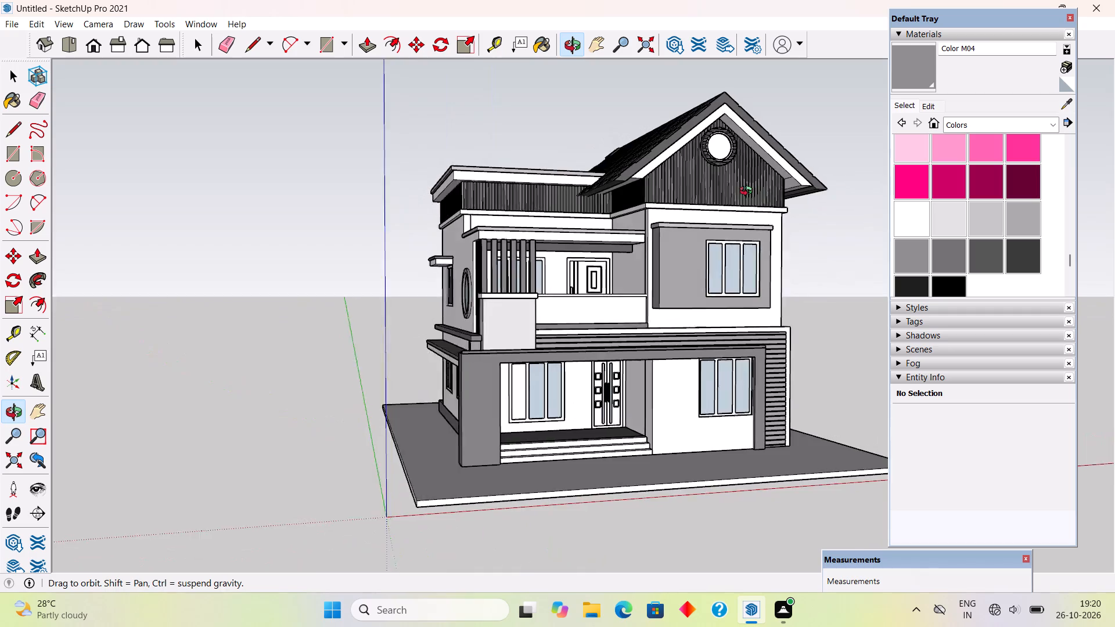
middle_click_drag(749, 192, 692, 215)
scroll(684, 207, "down", 1)
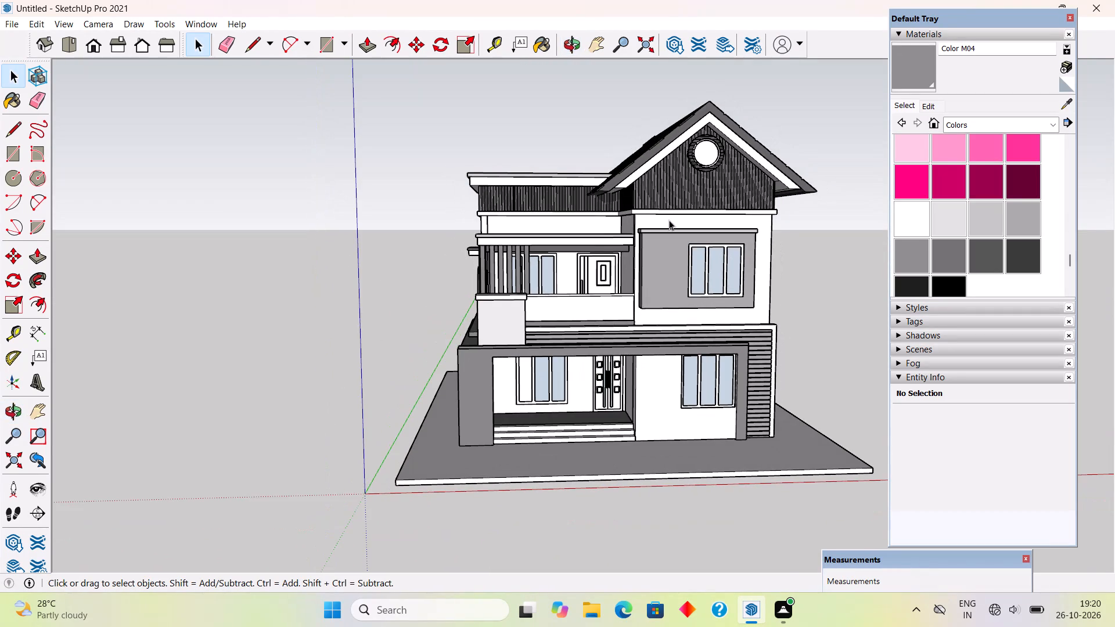
scroll(731, 270, "up", 3)
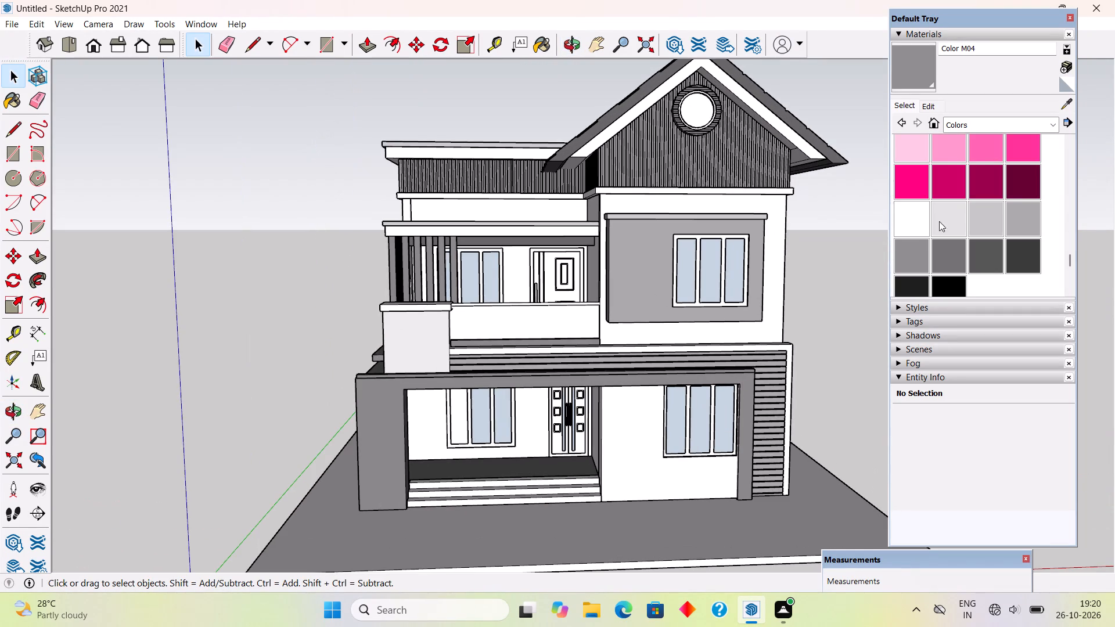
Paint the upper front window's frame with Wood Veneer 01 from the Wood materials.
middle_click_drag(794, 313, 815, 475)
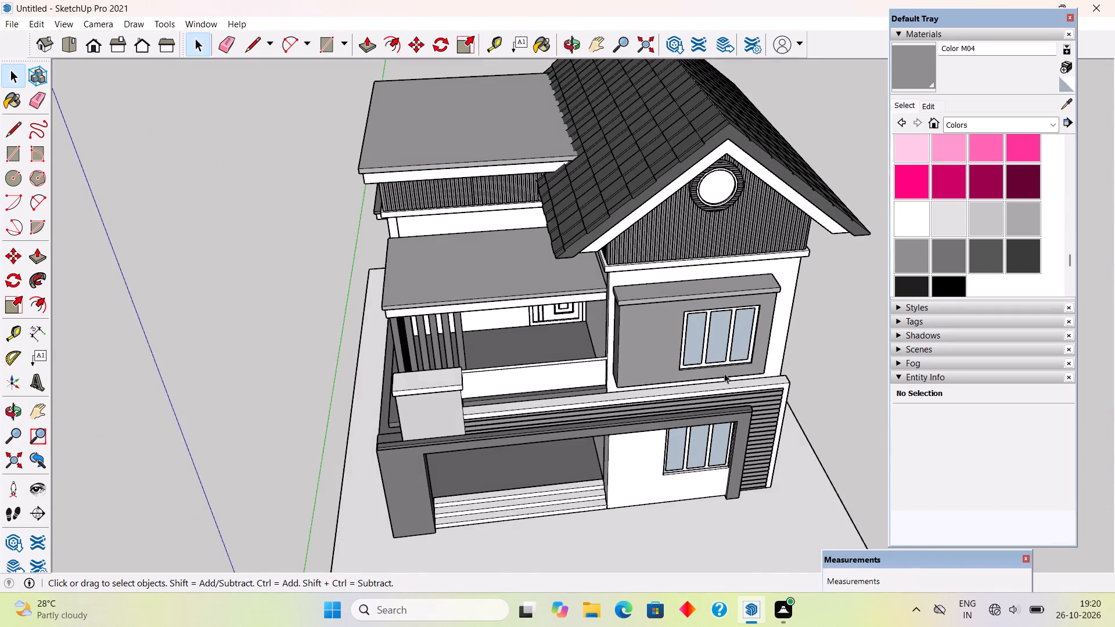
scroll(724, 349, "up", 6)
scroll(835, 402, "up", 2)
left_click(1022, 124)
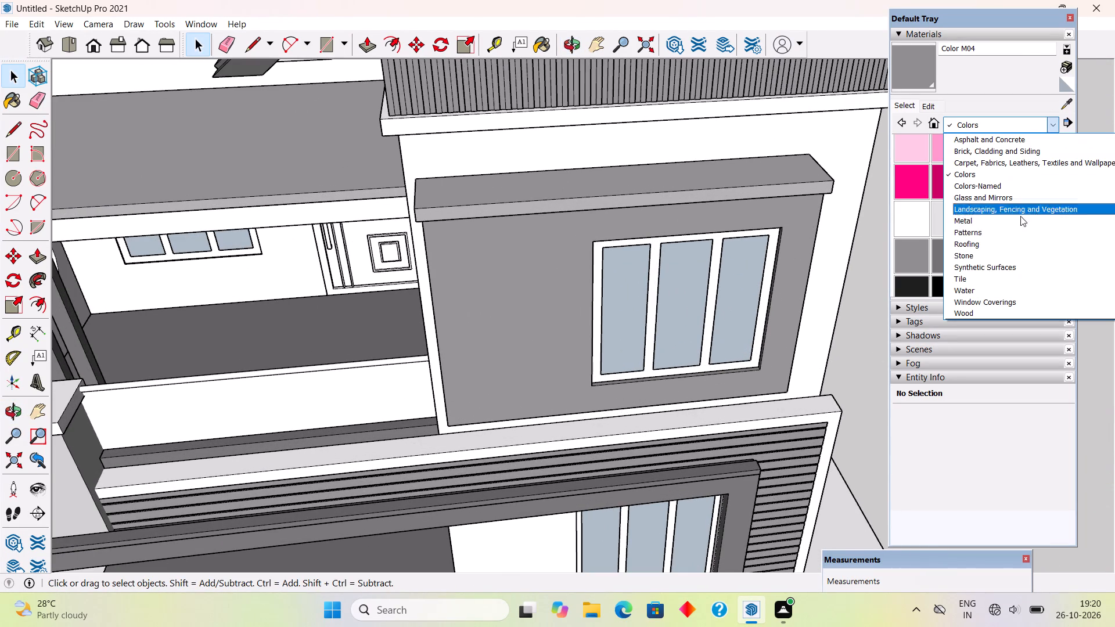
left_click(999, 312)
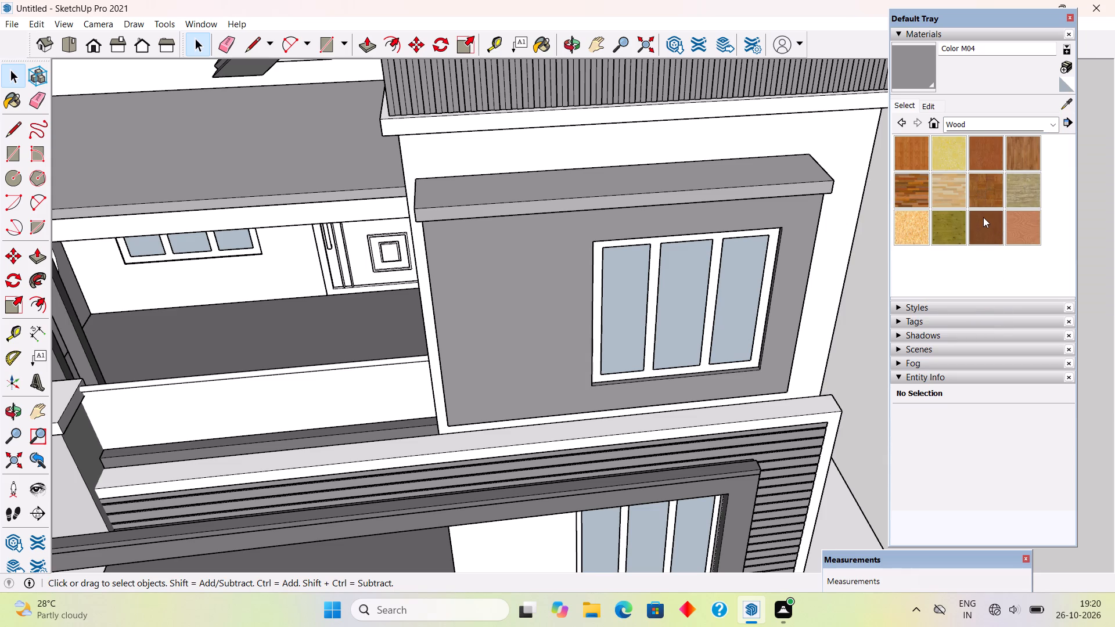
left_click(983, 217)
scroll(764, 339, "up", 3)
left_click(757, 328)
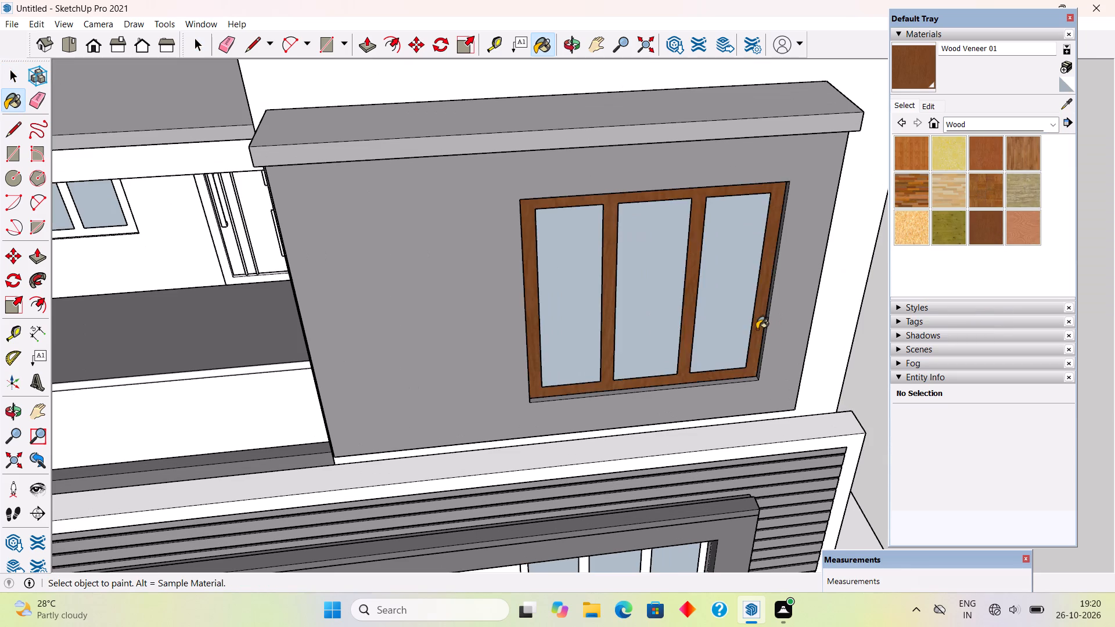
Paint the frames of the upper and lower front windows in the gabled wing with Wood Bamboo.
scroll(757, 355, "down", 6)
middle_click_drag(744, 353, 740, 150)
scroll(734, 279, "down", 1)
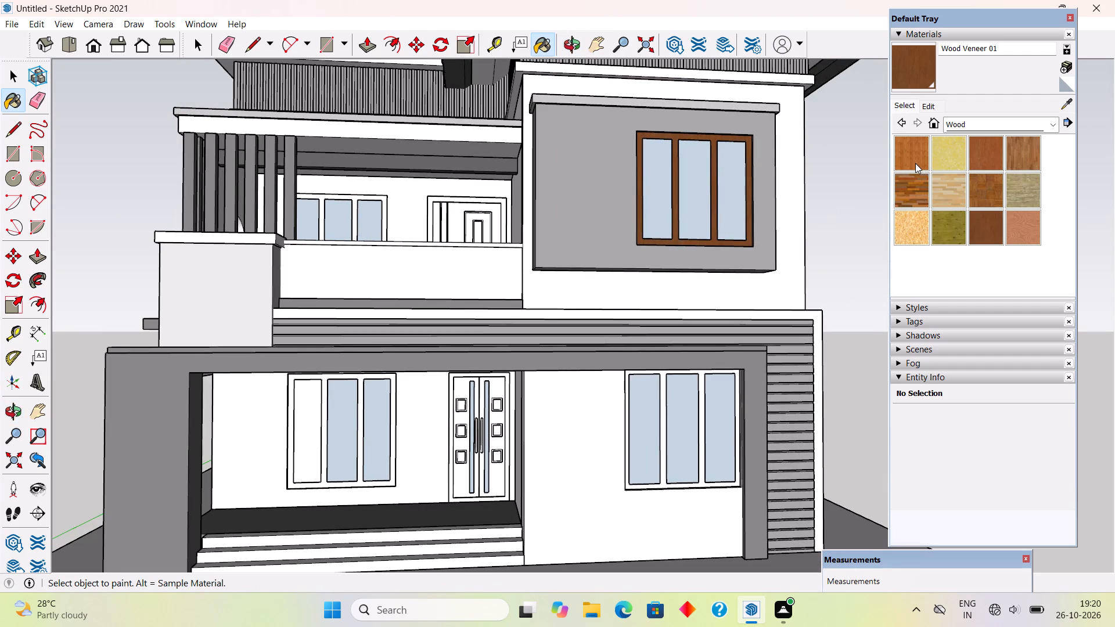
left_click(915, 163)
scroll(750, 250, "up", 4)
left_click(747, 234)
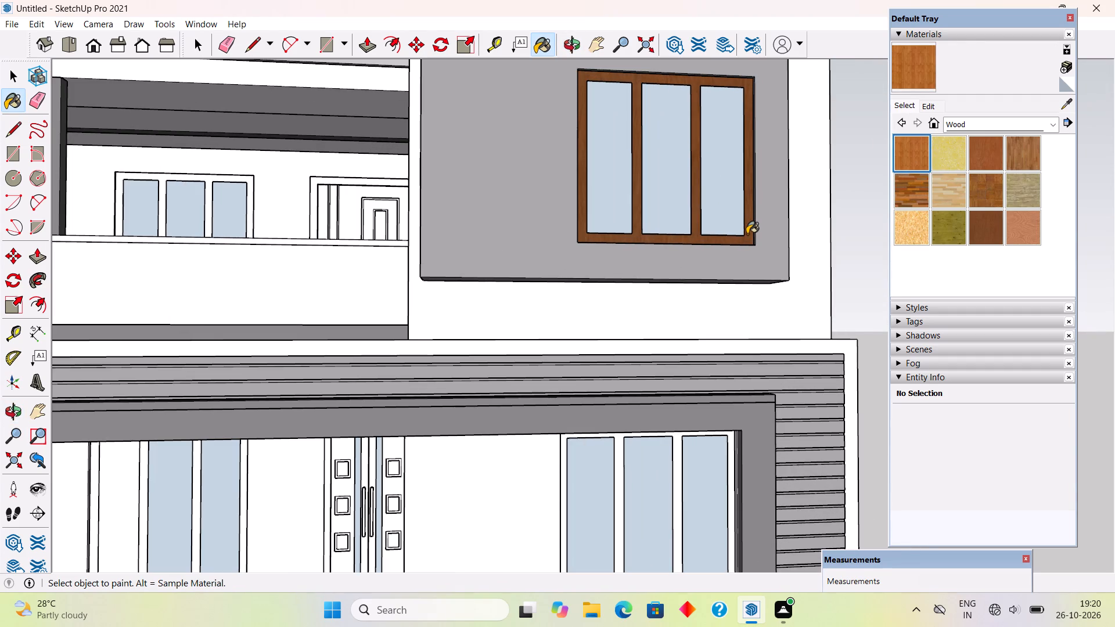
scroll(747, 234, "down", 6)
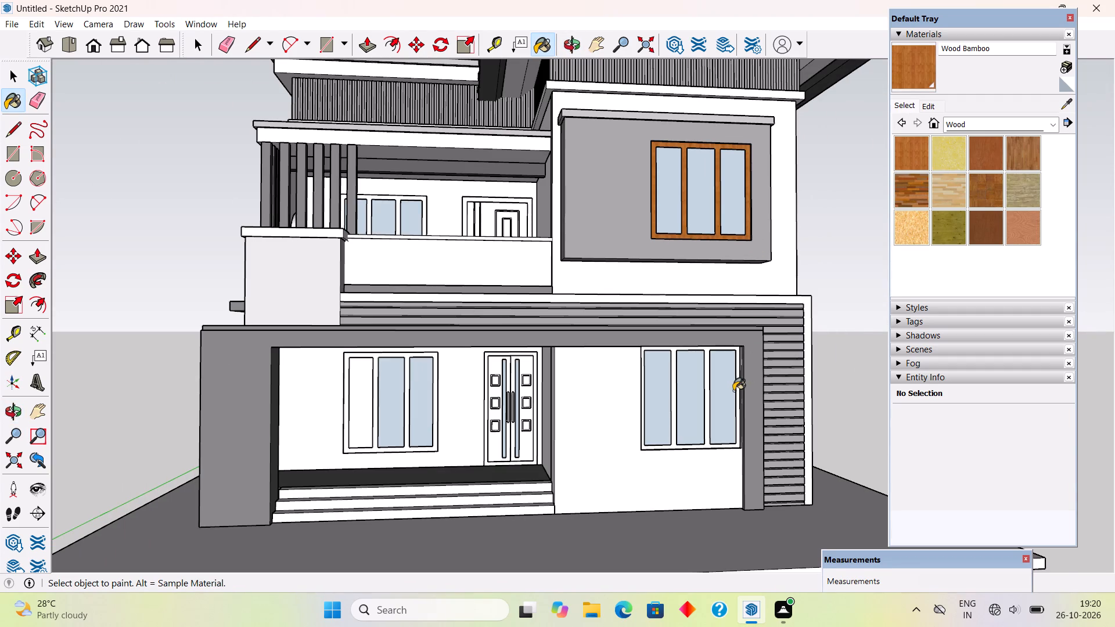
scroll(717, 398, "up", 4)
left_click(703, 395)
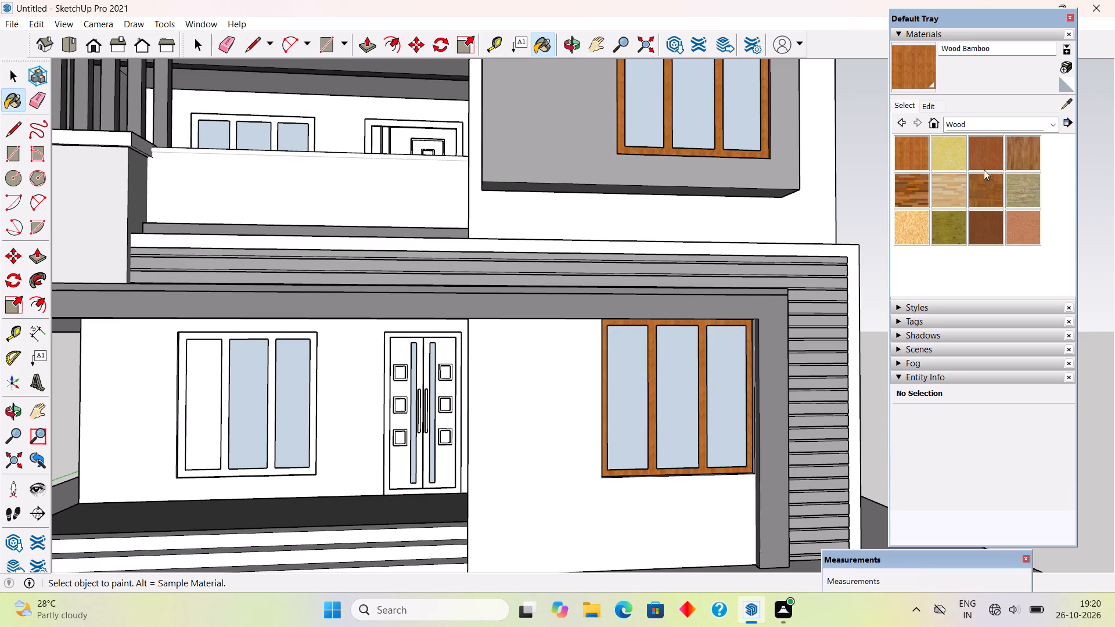
Repaint the frames of the upper and lower front windows in the gabled wing with Wood Cherry Original.
left_click(991, 149)
scroll(730, 147, "up", 3)
left_click(716, 146)
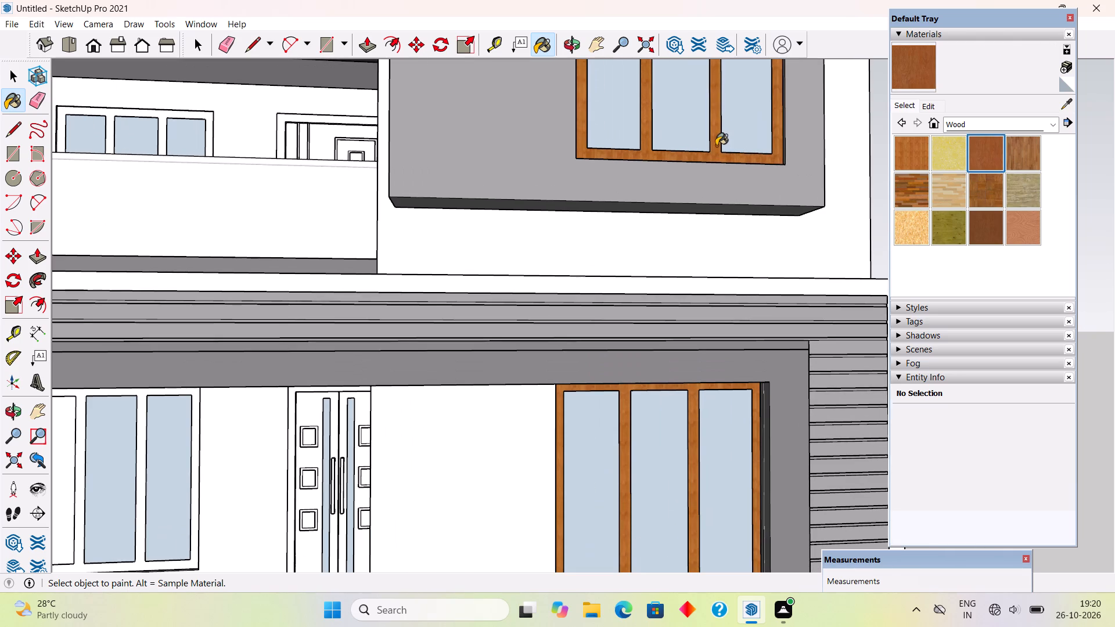
left_click(694, 405)
scroll(740, 263, "down", 5)
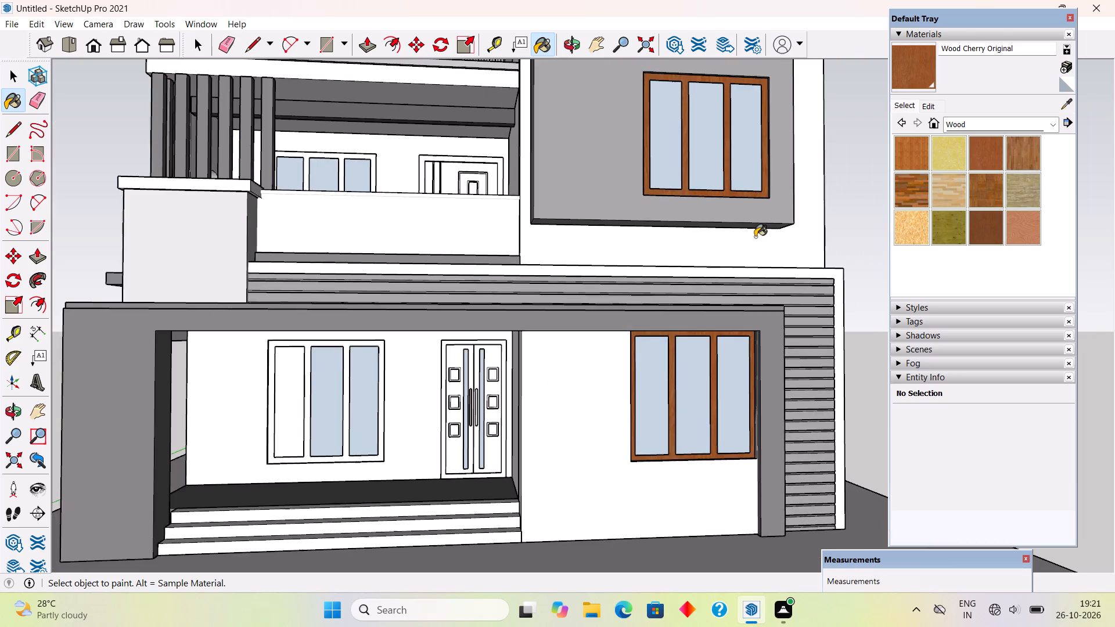
Paint the frames of the porch window and the balcony window with Wood Cherry Original.
scroll(755, 237, "down", 3)
scroll(470, 398, "up", 4)
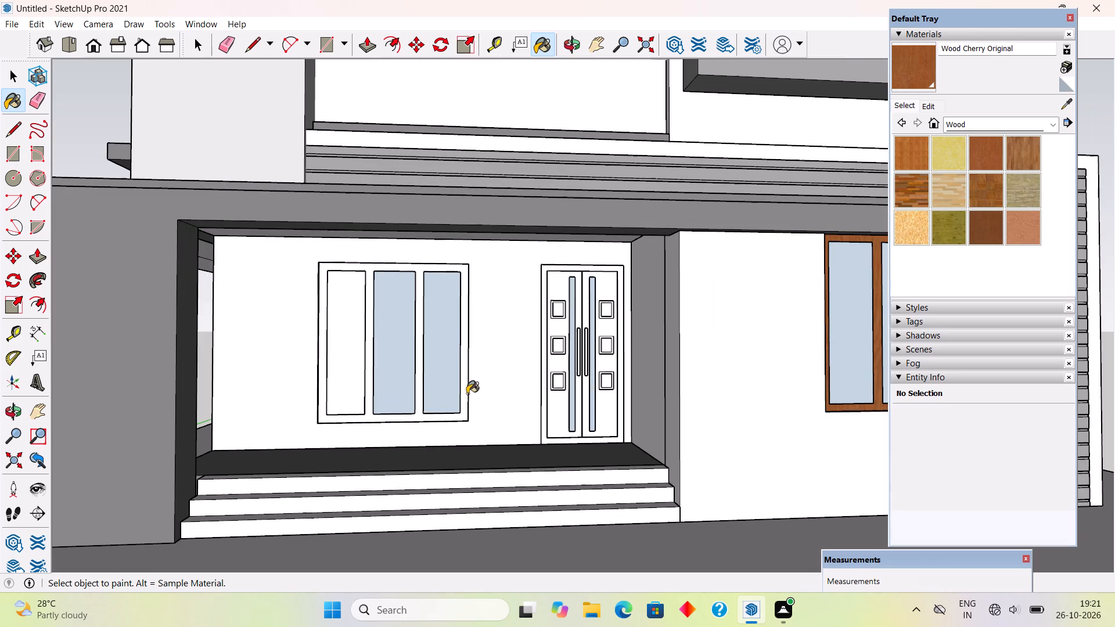
scroll(467, 394, "up", 1)
left_click(465, 380)
scroll(467, 401, "down", 10)
scroll(497, 251, "up", 9)
left_click(441, 232)
scroll(567, 254, "down", 3)
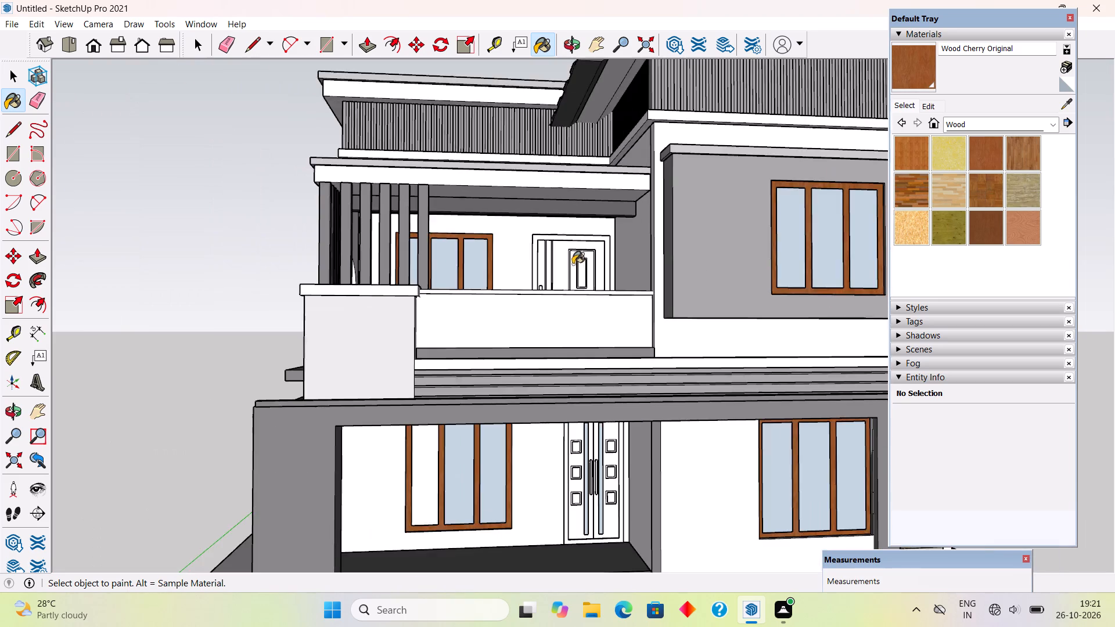
scroll(573, 264, "down", 8)
scroll(572, 348, "down", 2)
Paint the frames of the side wall's two ground-floor windows and its rectangular upper window with Wood Cherry Original.
middle_click_drag(503, 359, 599, 378)
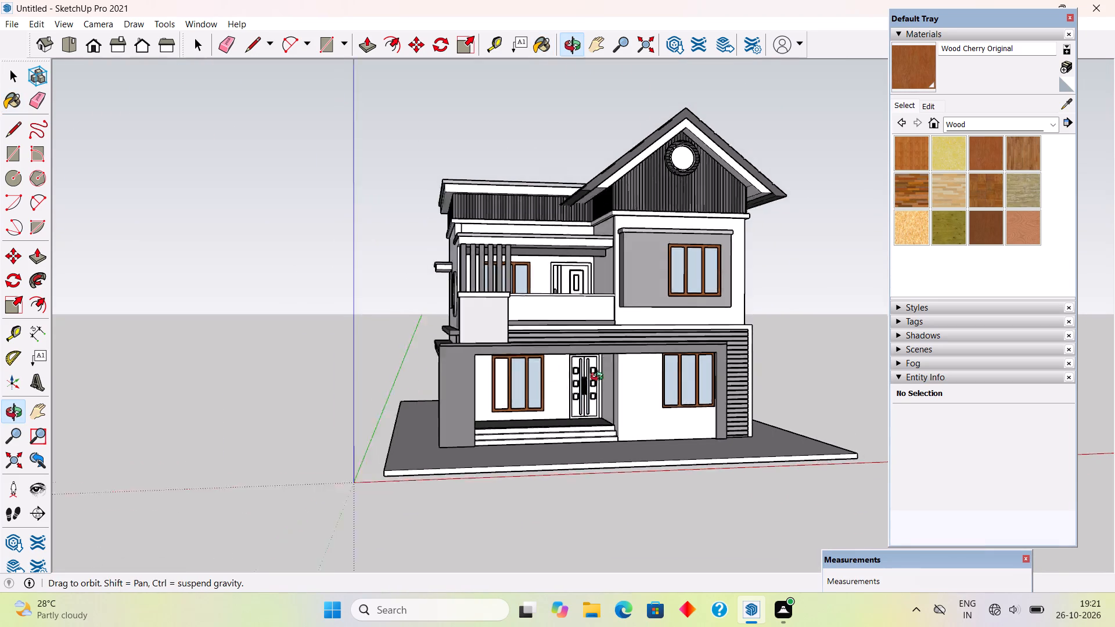
middle_click_drag(599, 378, 905, 381)
scroll(533, 402, "up", 10)
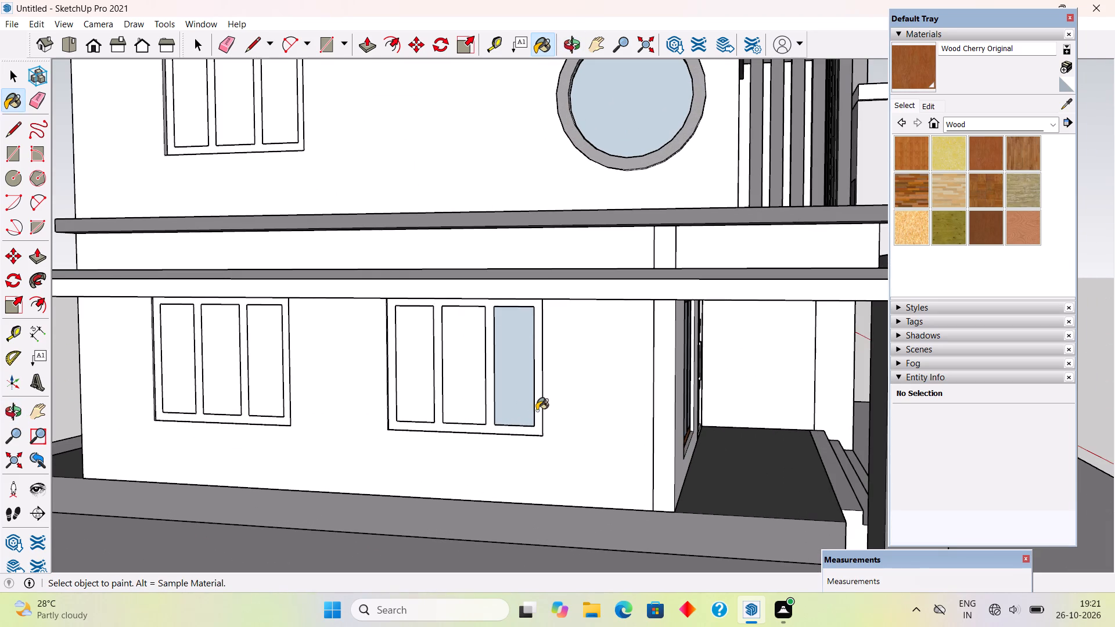
left_click(537, 411)
left_click(285, 394)
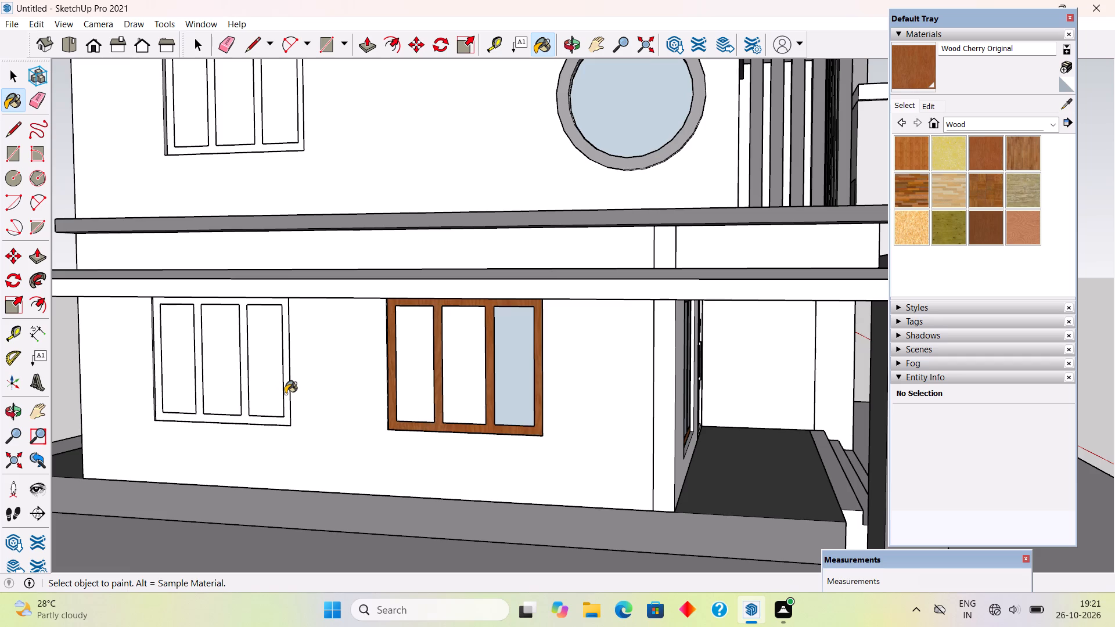
scroll(288, 394, "down", 6)
scroll(303, 214, "up", 9)
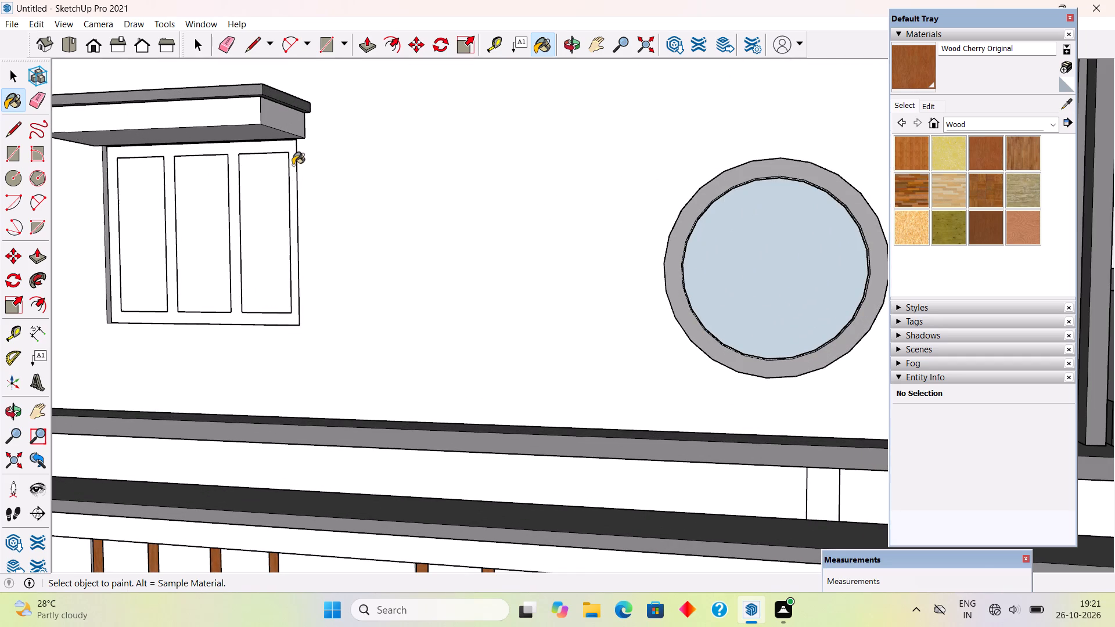
left_click(292, 161)
scroll(398, 299, "down", 11)
key("space")
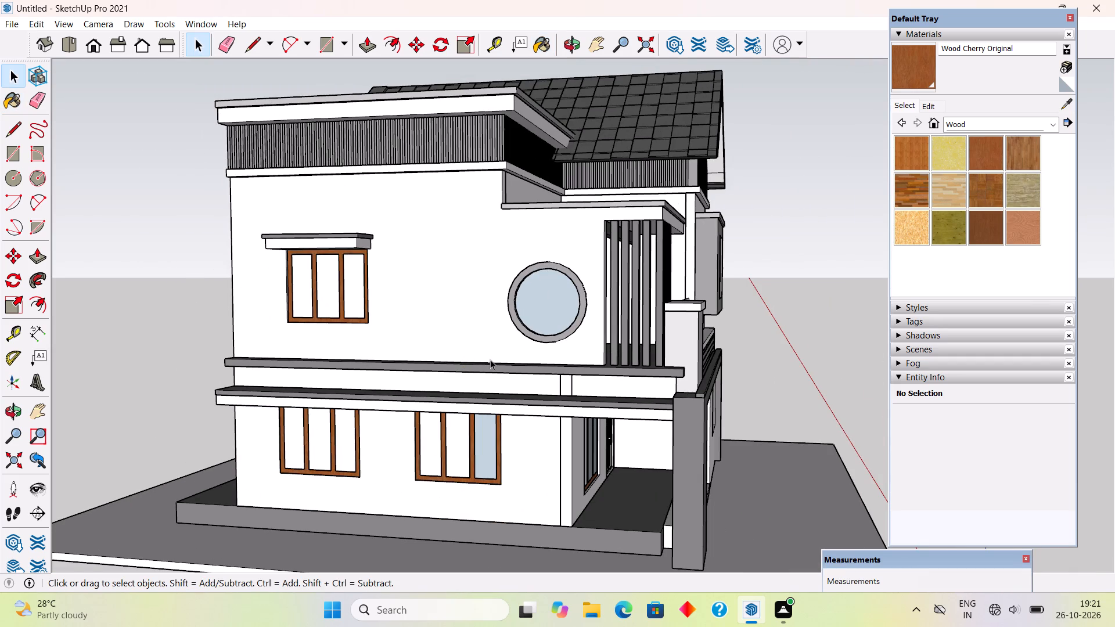
Paint the double entrance door's leaves and surrounding frame with Wood Cherry Original.
middle_click_drag(707, 424, 361, 389)
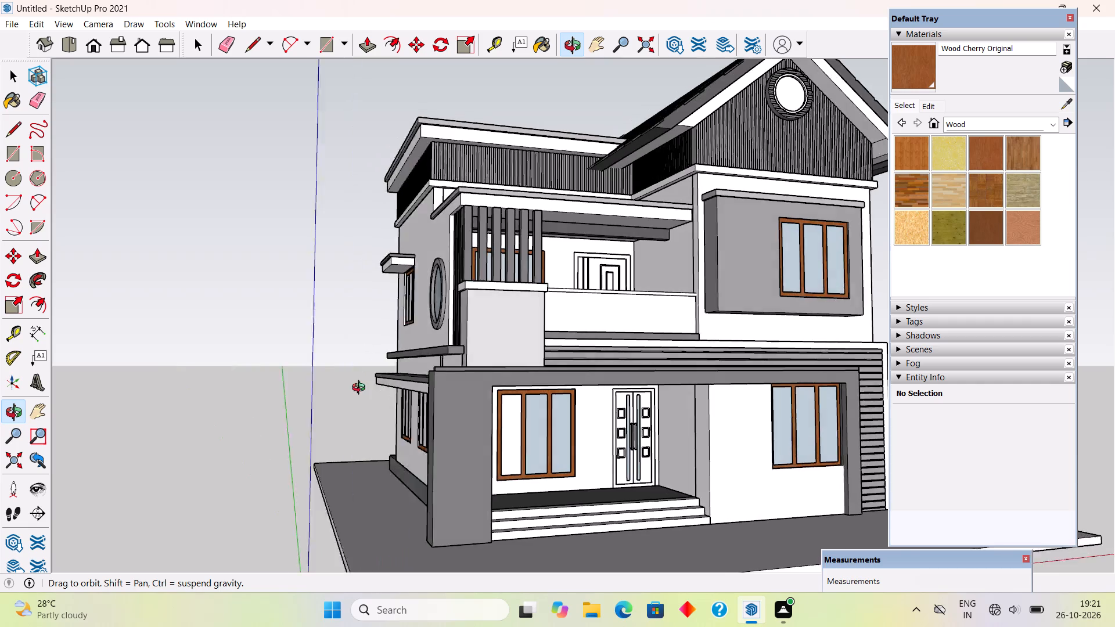
middle_click_drag(361, 389, 359, 407)
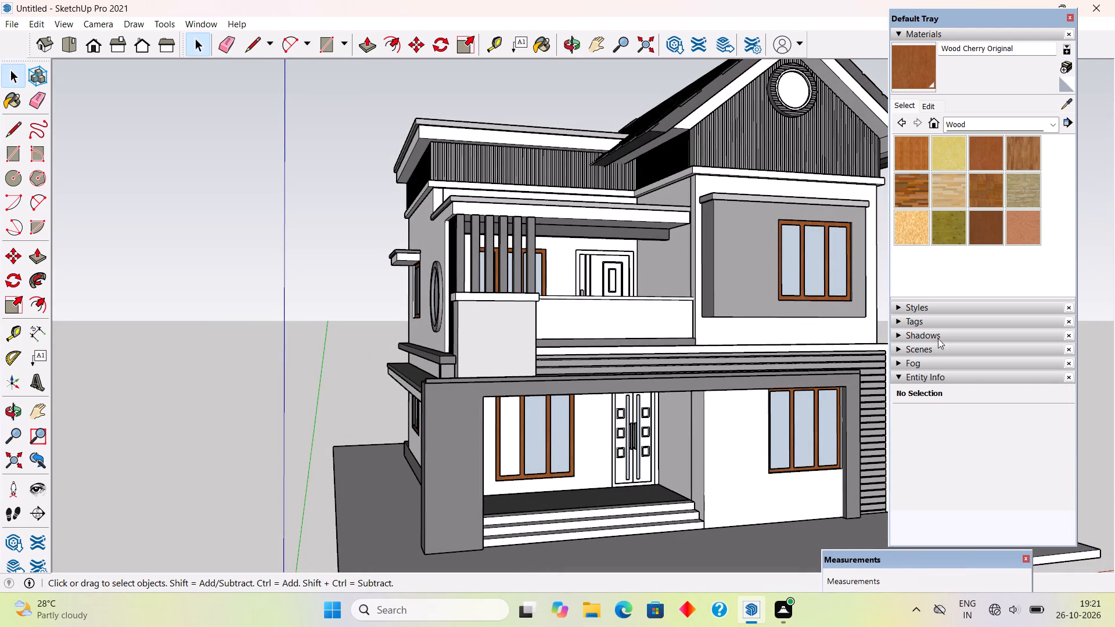
left_click(981, 144)
scroll(648, 463, "up", 11)
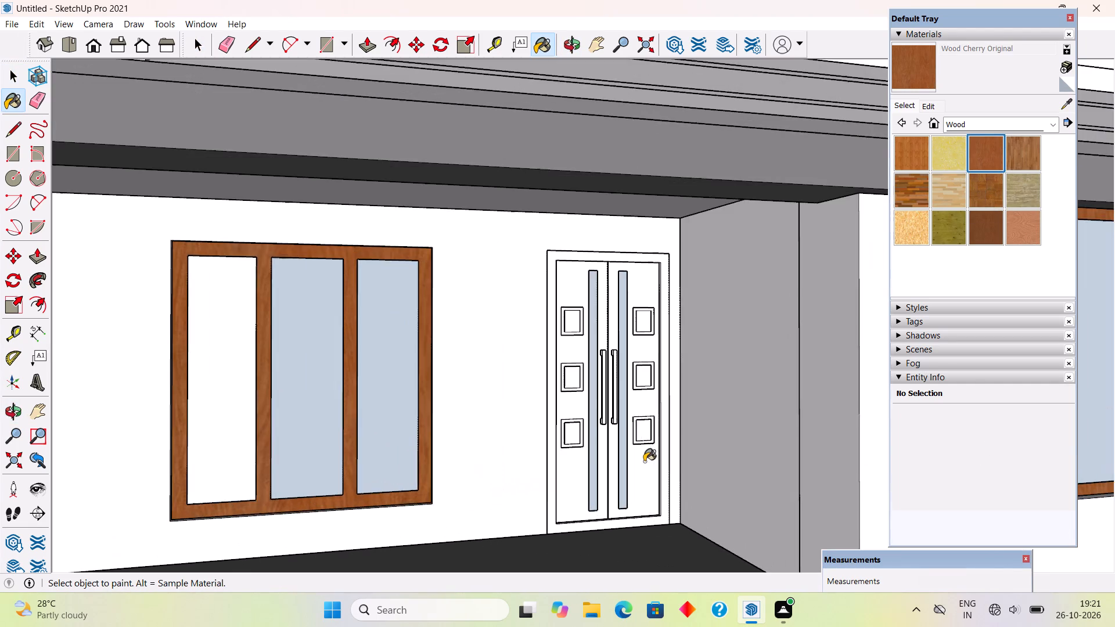
left_click(644, 462)
scroll(666, 454, "up", 5)
left_click(671, 445)
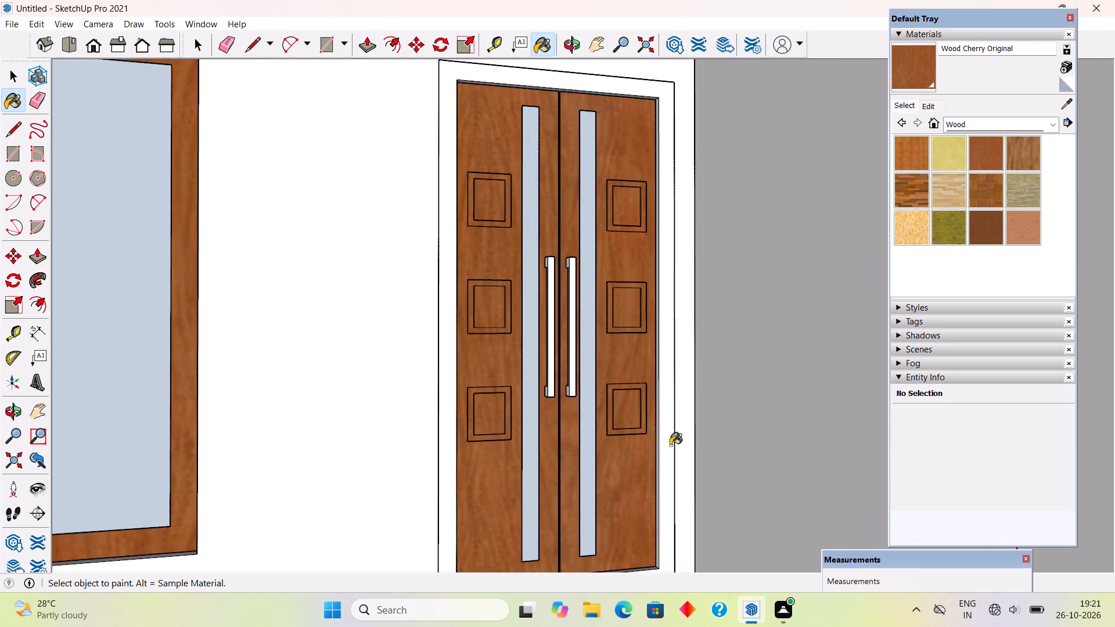
scroll(659, 436, "down", 13)
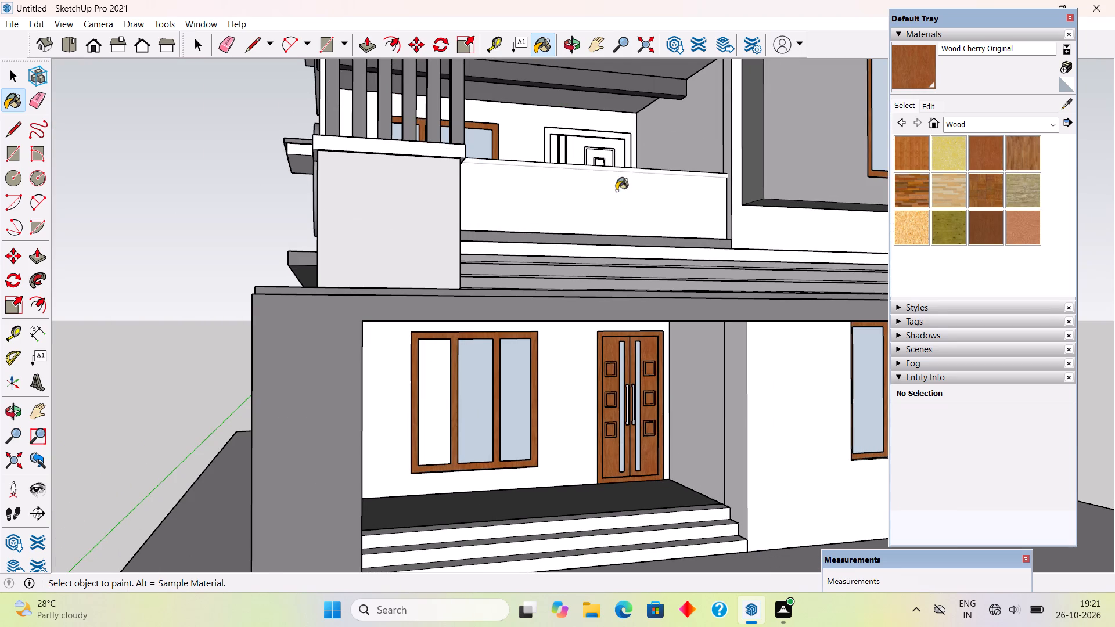
Paint the balcony door and its surrounding frame with Wood Cherry Original.
left_click(584, 142)
middle_click_drag(584, 161, 584, 214)
scroll(560, 144, "up", 4)
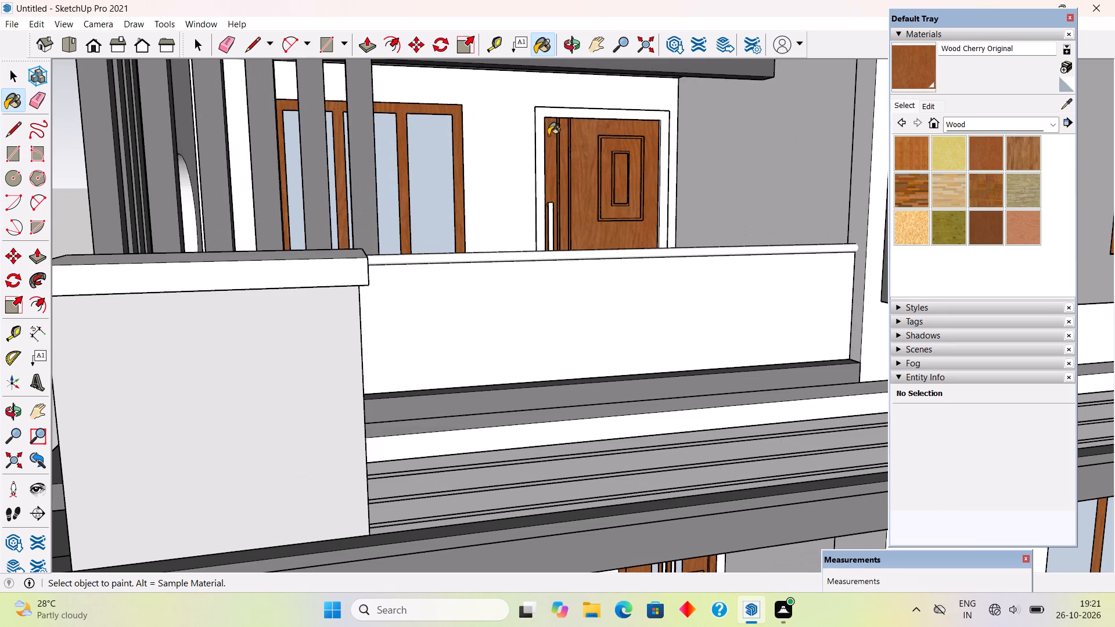
left_click(535, 125)
scroll(583, 205, "down", 4)
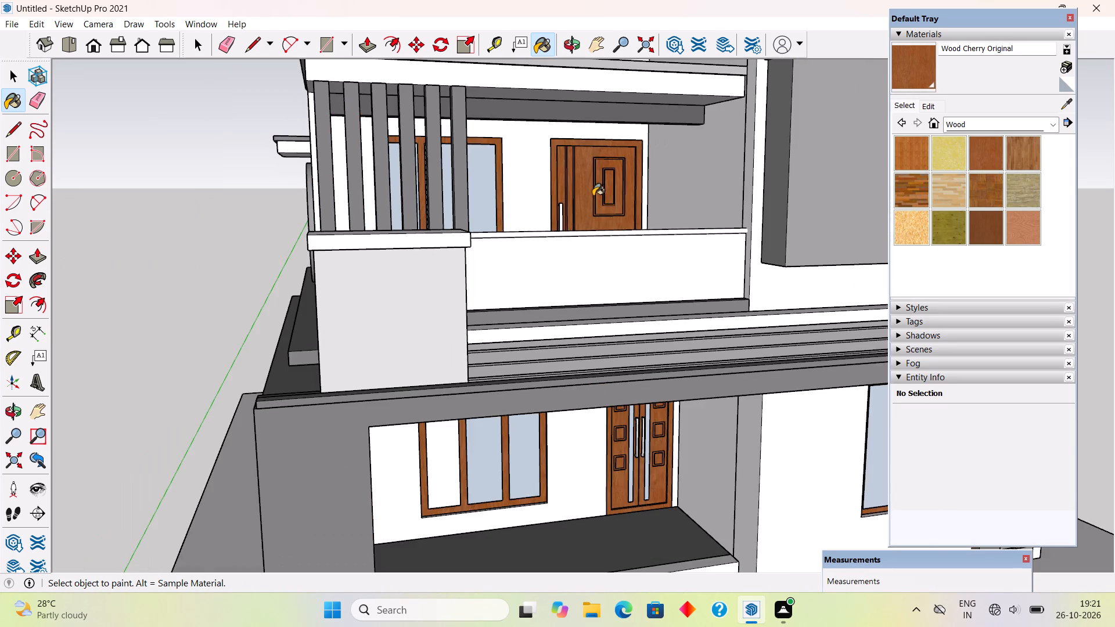
scroll(607, 202, "down", 1)
middle_click_drag(666, 439, 755, 409)
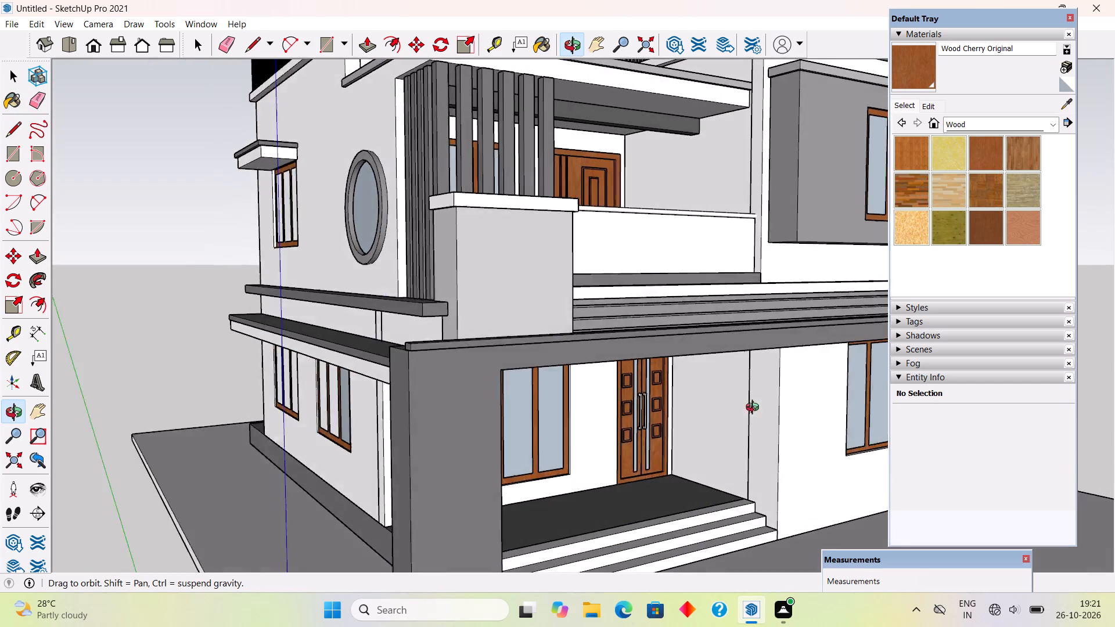
middle_click_drag(755, 409, 722, 399)
key("space")
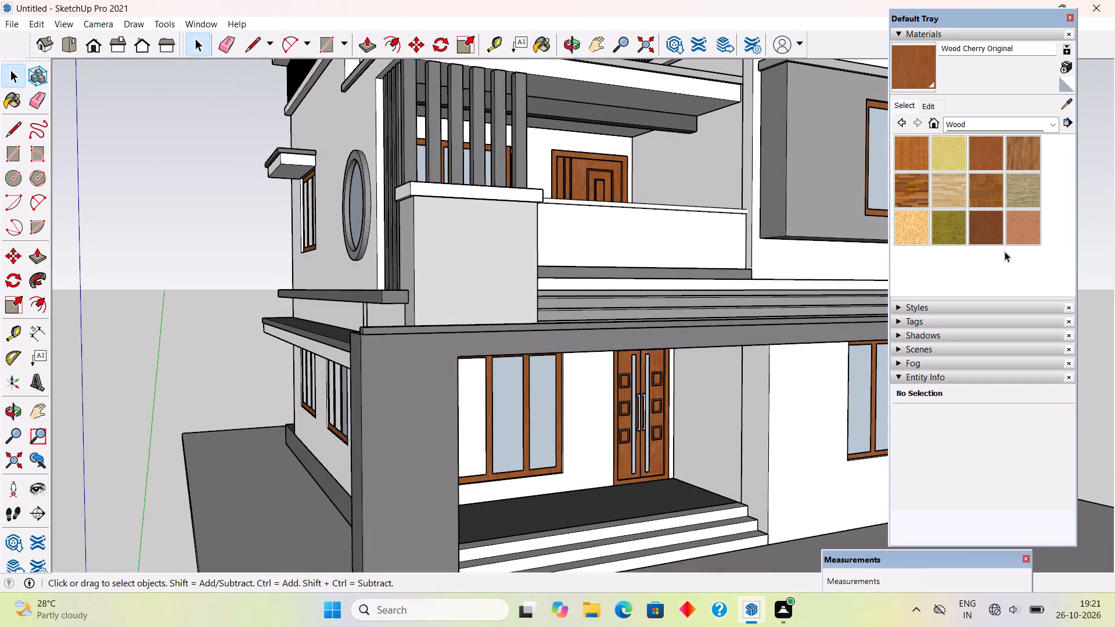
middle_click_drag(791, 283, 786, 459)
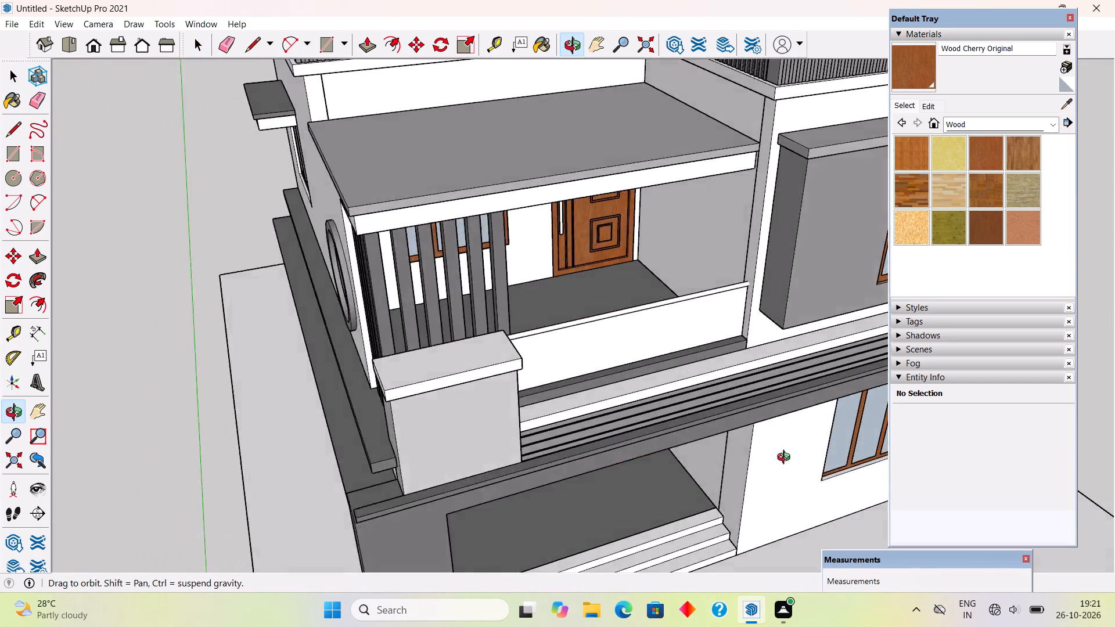
Paint the three panes of the balcony window with Translucent Glass Gray from the Glass and Mirrors materials.
middle_click_drag(786, 459, 684, 302)
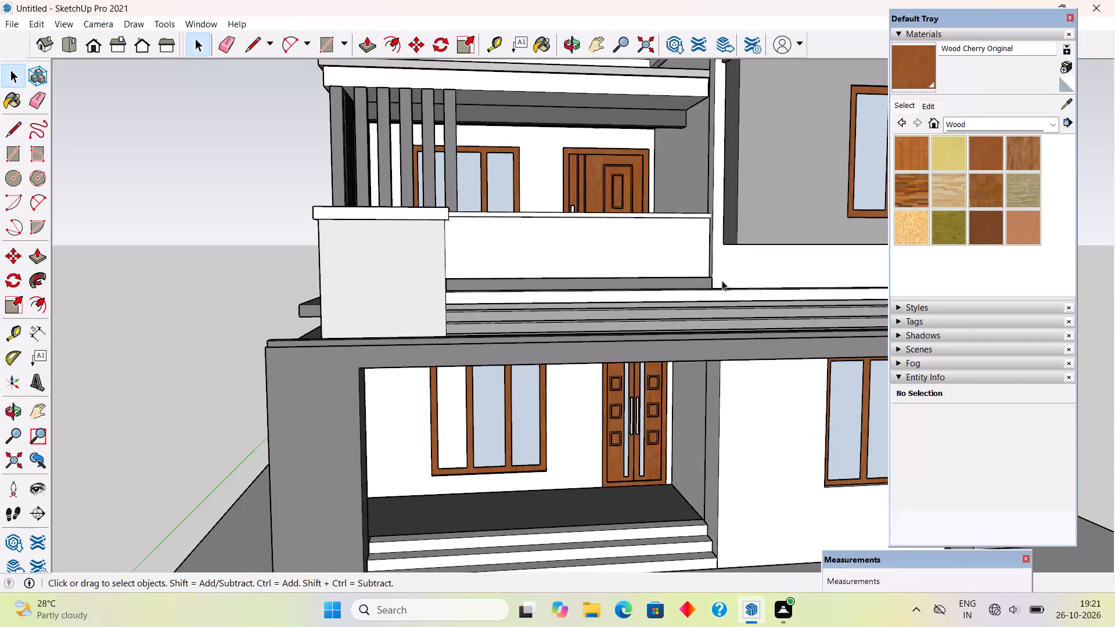
left_click(1032, 122)
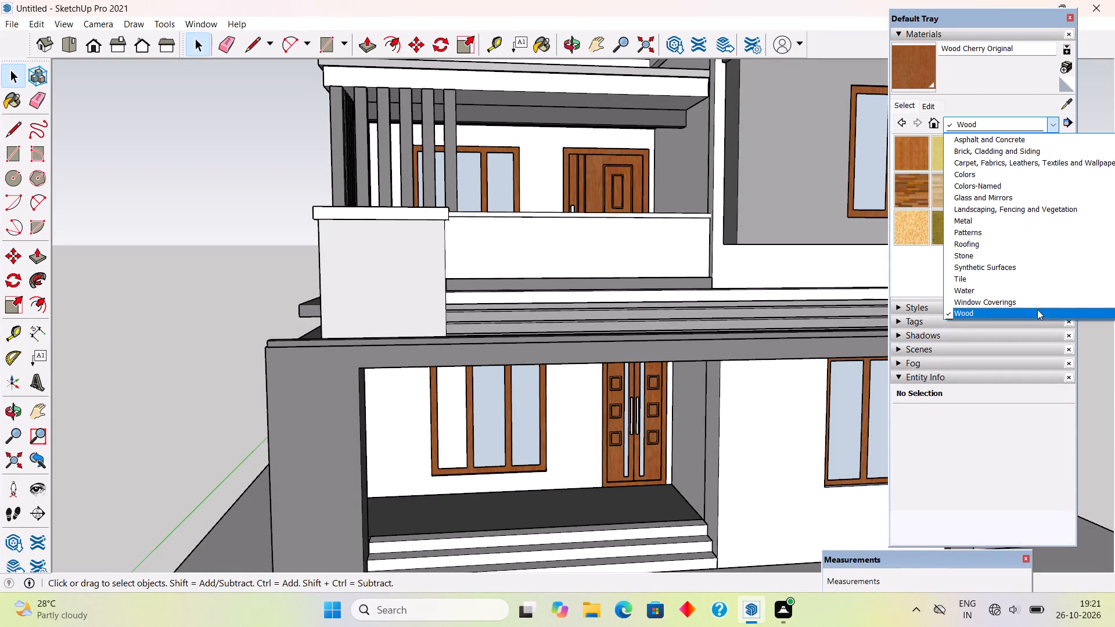
left_click(1012, 196)
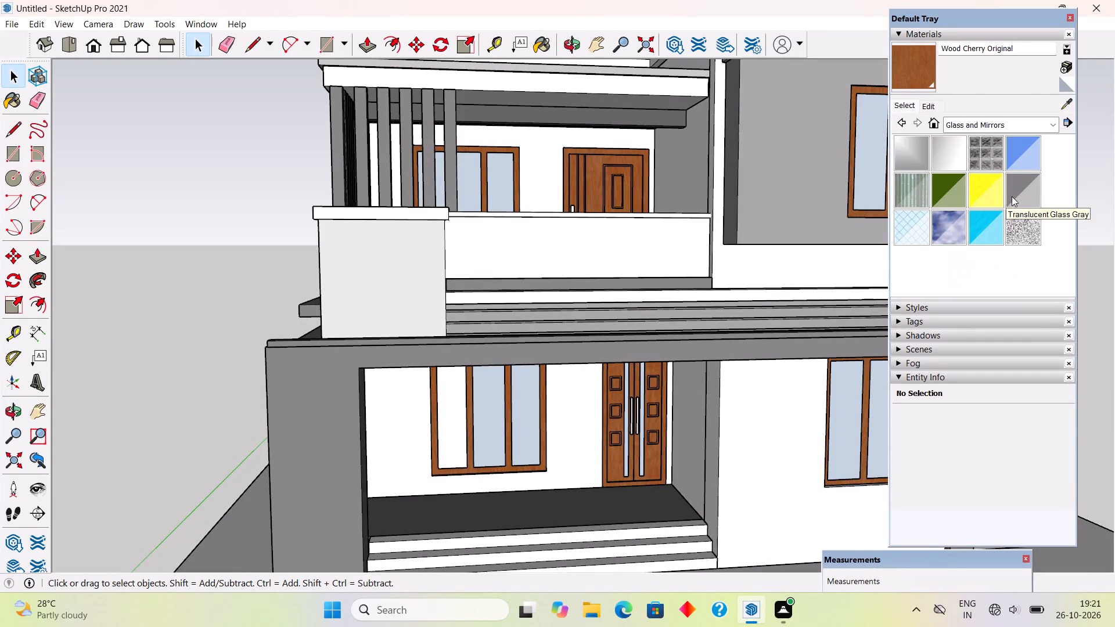
left_click(1012, 196)
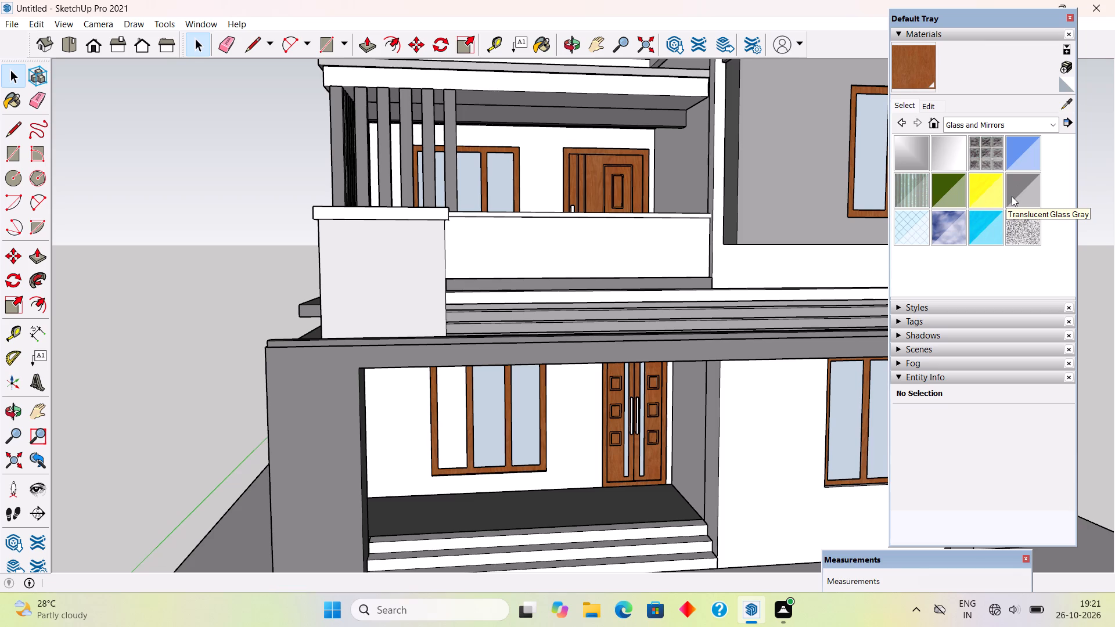
scroll(502, 168, "up", 5)
left_click(499, 168)
left_click(432, 168)
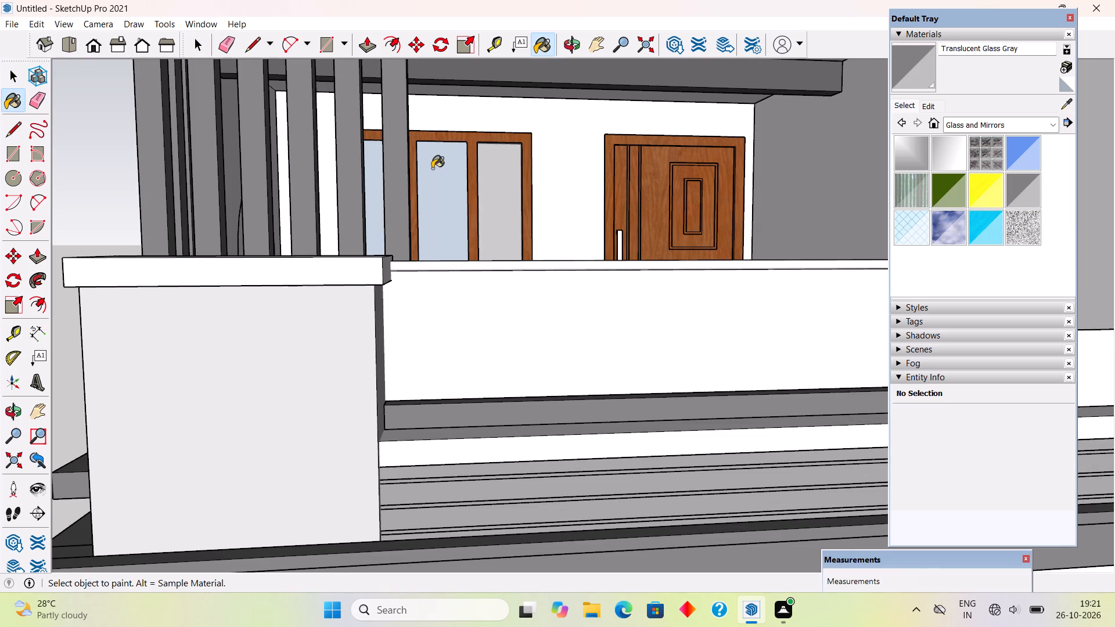
middle_click_drag(430, 170, 322, 187)
left_click(364, 176)
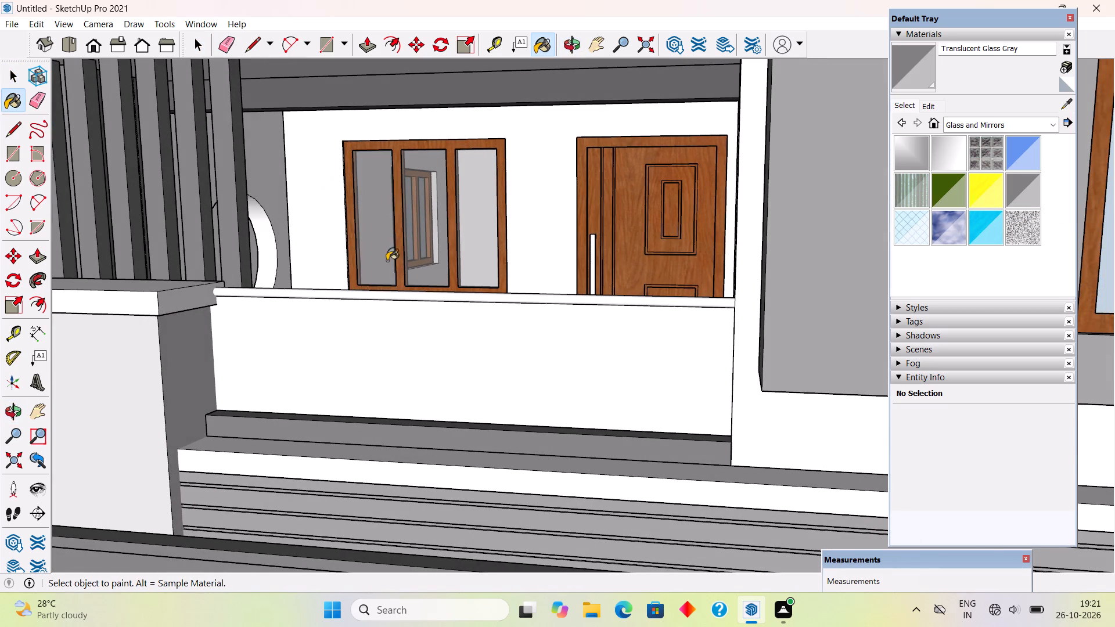
Paint all panes of the front wall's upper window and the ground-floor window below it with Translucent Glass Gray.
scroll(389, 274, "down", 8)
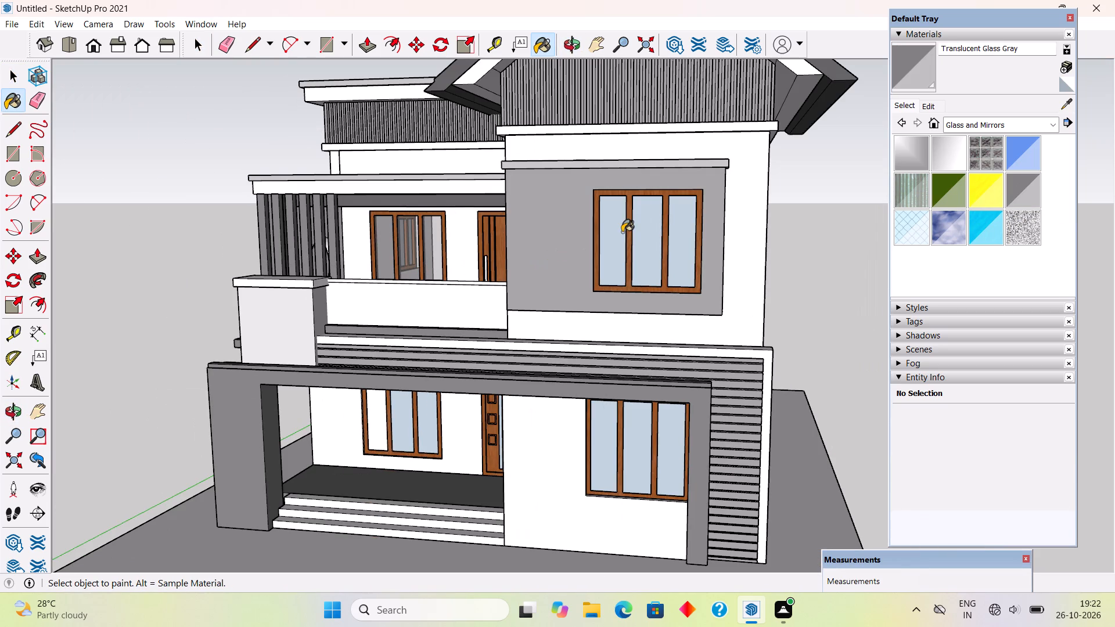
left_click(610, 232)
left_click(654, 235)
left_click(682, 229)
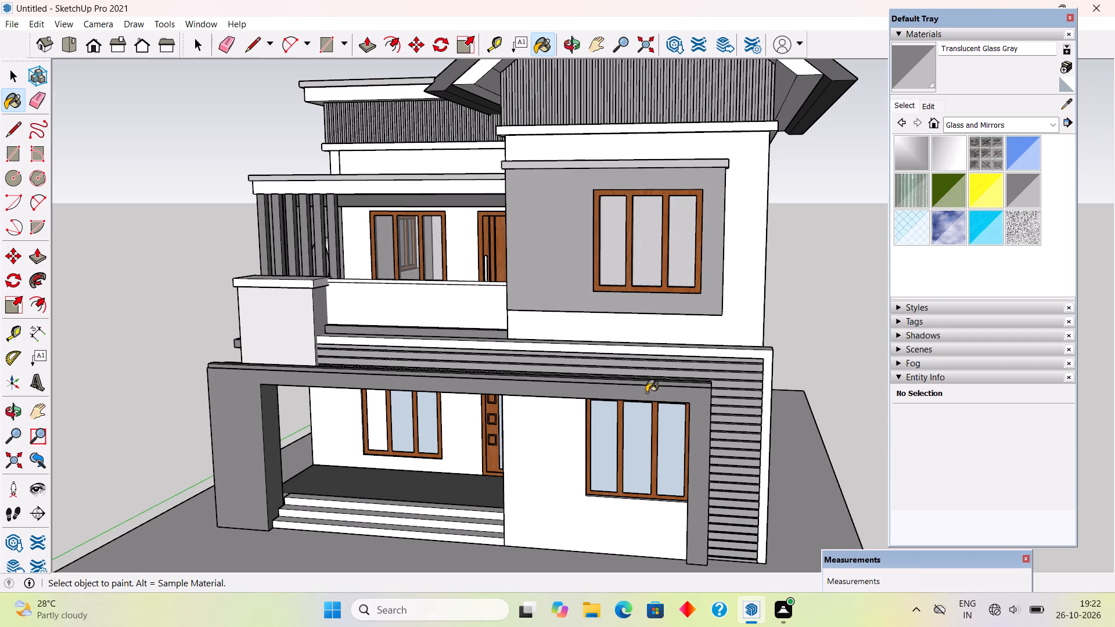
left_click(637, 439)
left_click(610, 444)
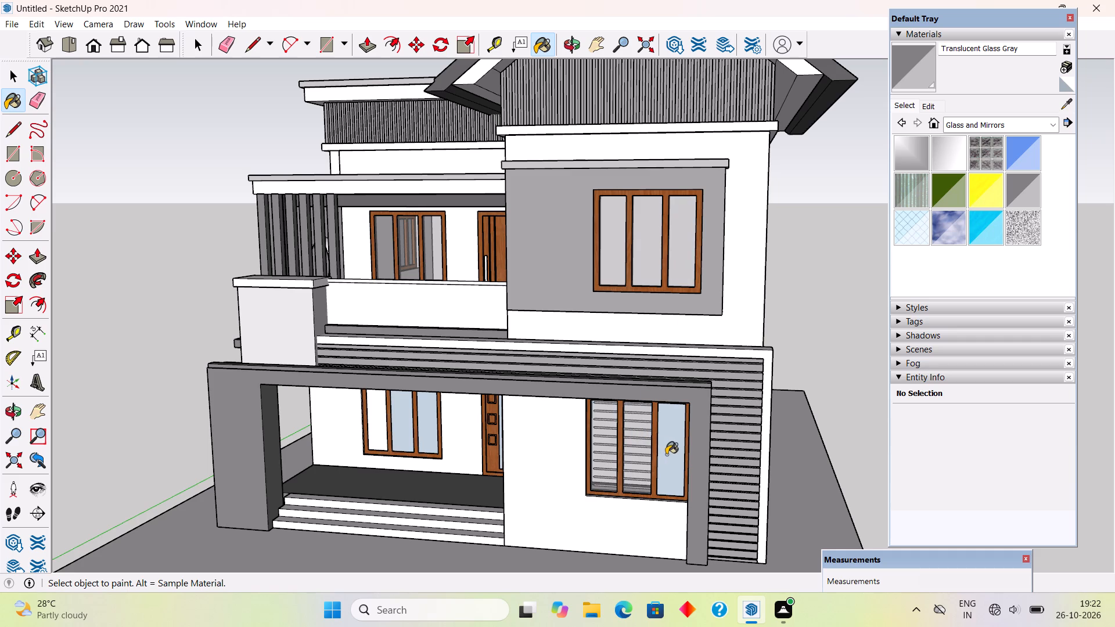
left_click(671, 450)
Paint the porch window's three panes and the double entrance door's two vertical glass strips with Translucent Glass Gray.
scroll(670, 452, "up", 2)
scroll(677, 452, "down", 1)
scroll(678, 460, "up", 4)
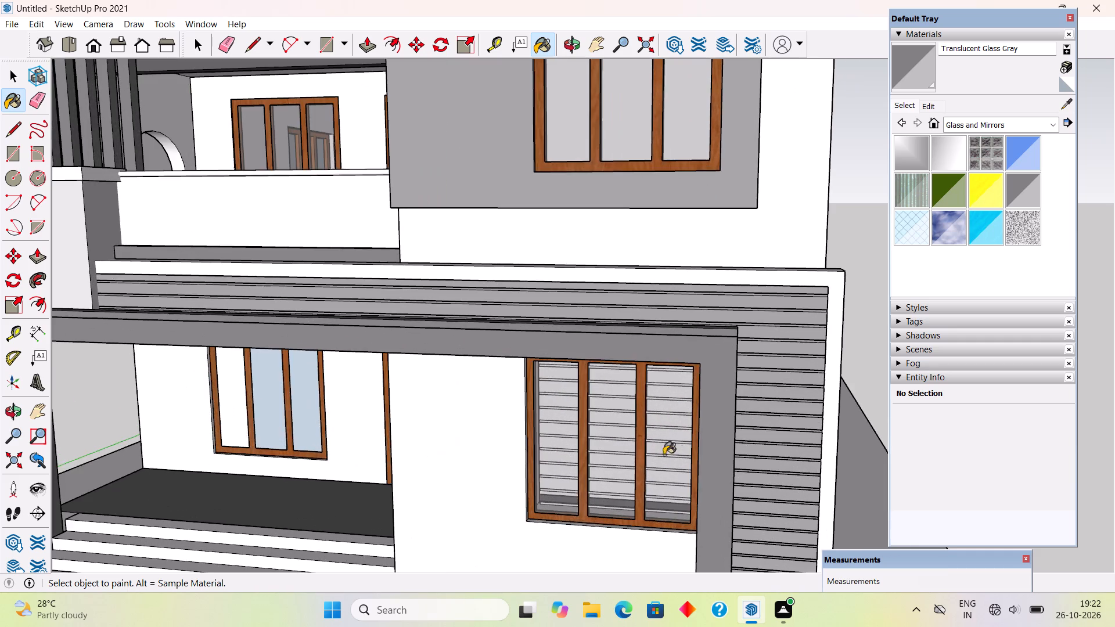
middle_click_drag(521, 436, 641, 365)
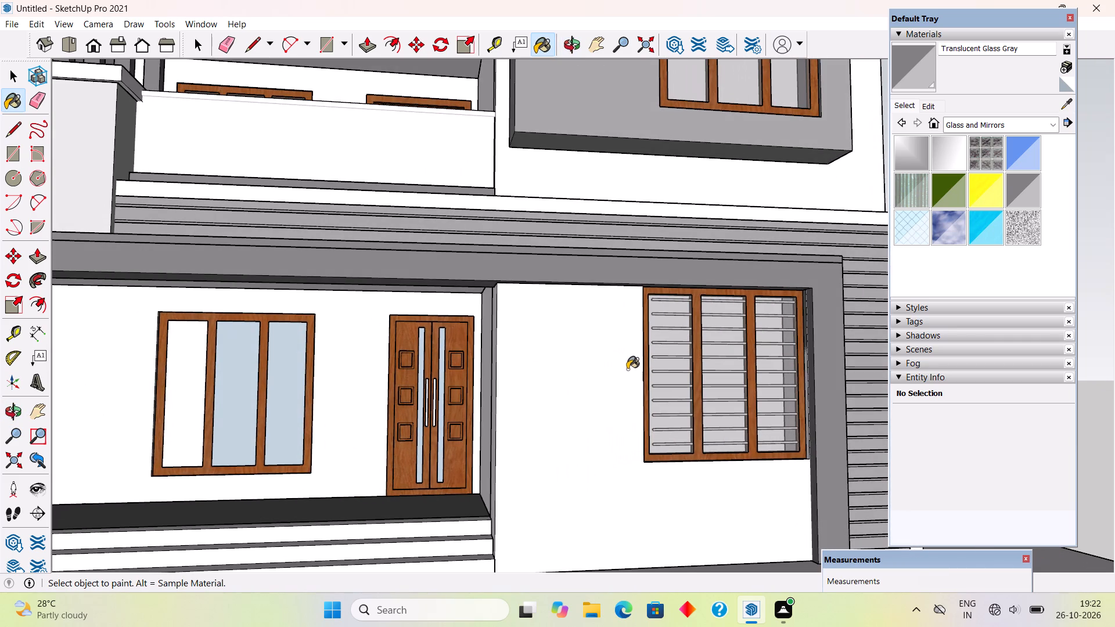
left_click(289, 416)
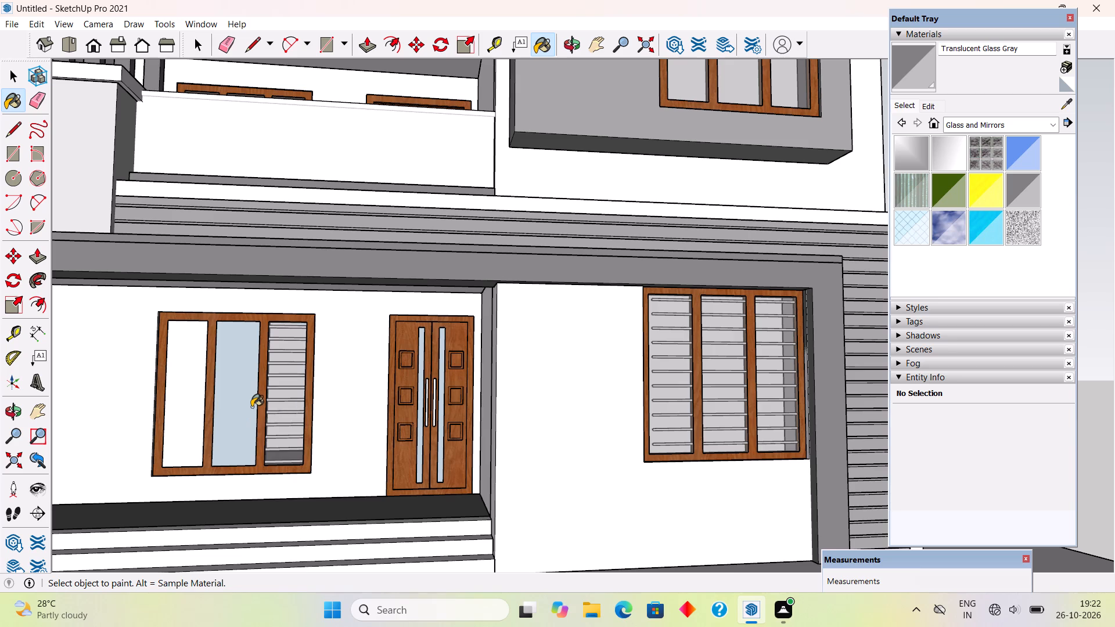
left_click(251, 407)
left_click(187, 387)
scroll(408, 409, "up", 6)
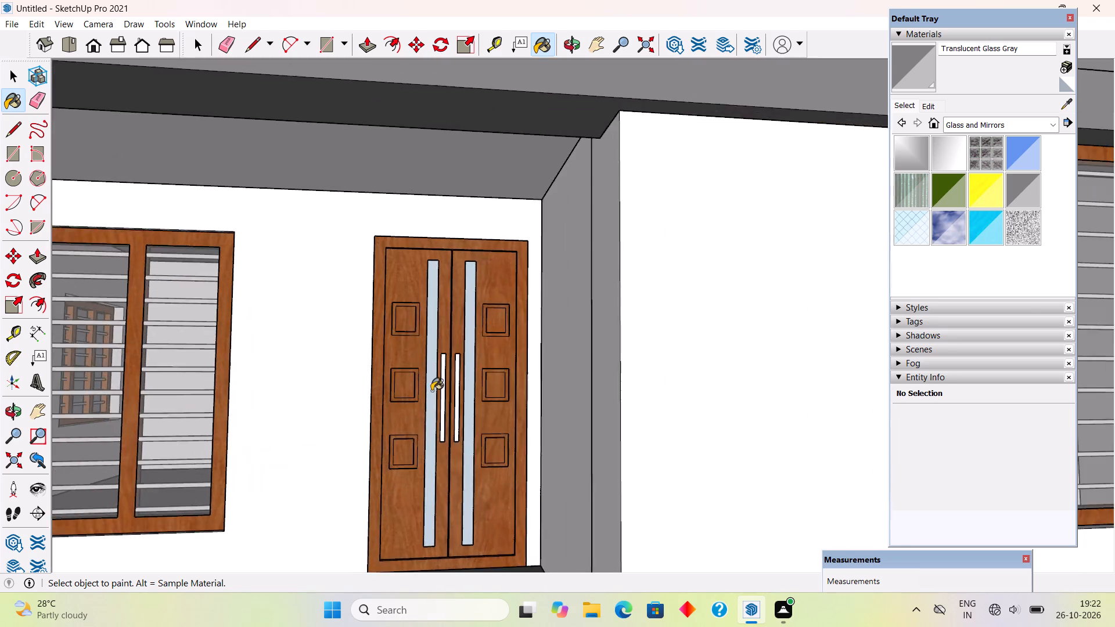
scroll(433, 390, "up", 4)
left_click(431, 381)
left_click(491, 359)
Paint the panes of the side wall's two ground-floor windows and its rectangular upper window with Translucent Glass Gray.
scroll(495, 334, "down", 4)
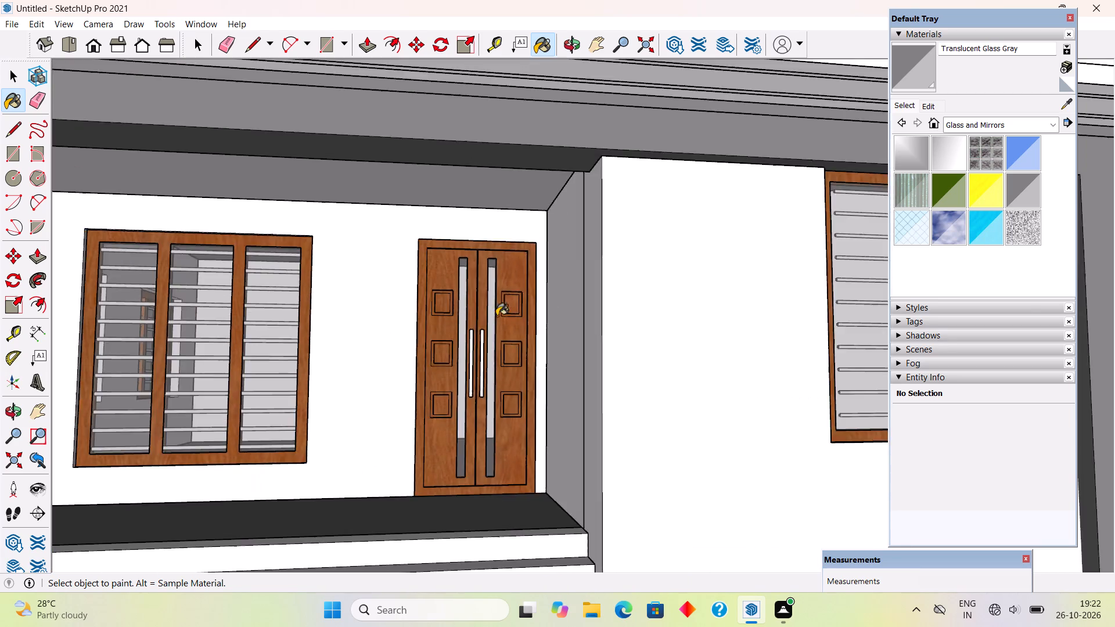
scroll(497, 316, "down", 14)
scroll(503, 388, "down", 1)
middle_click_drag(333, 363, 711, 440)
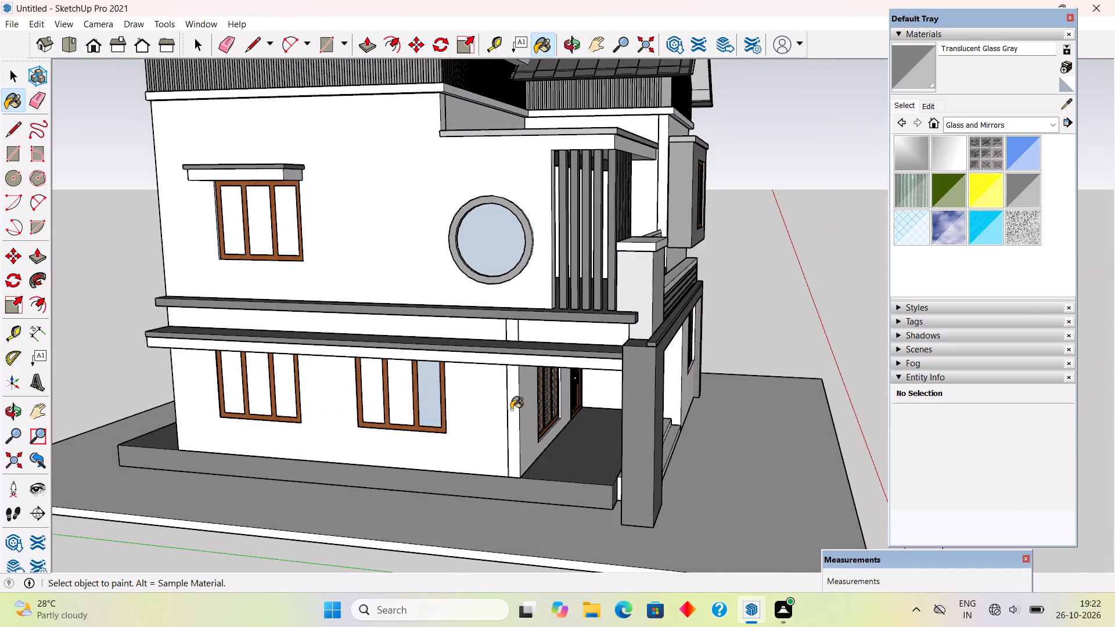
scroll(403, 374, "up", 3)
left_click(438, 399)
left_click(400, 398)
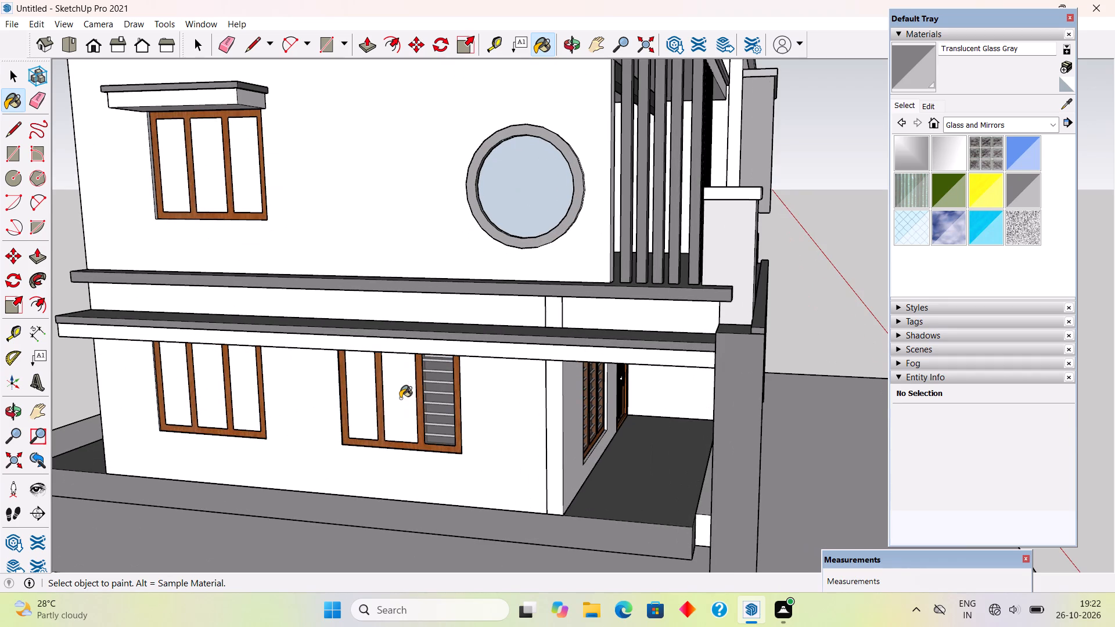
left_click(371, 397)
left_click(178, 384)
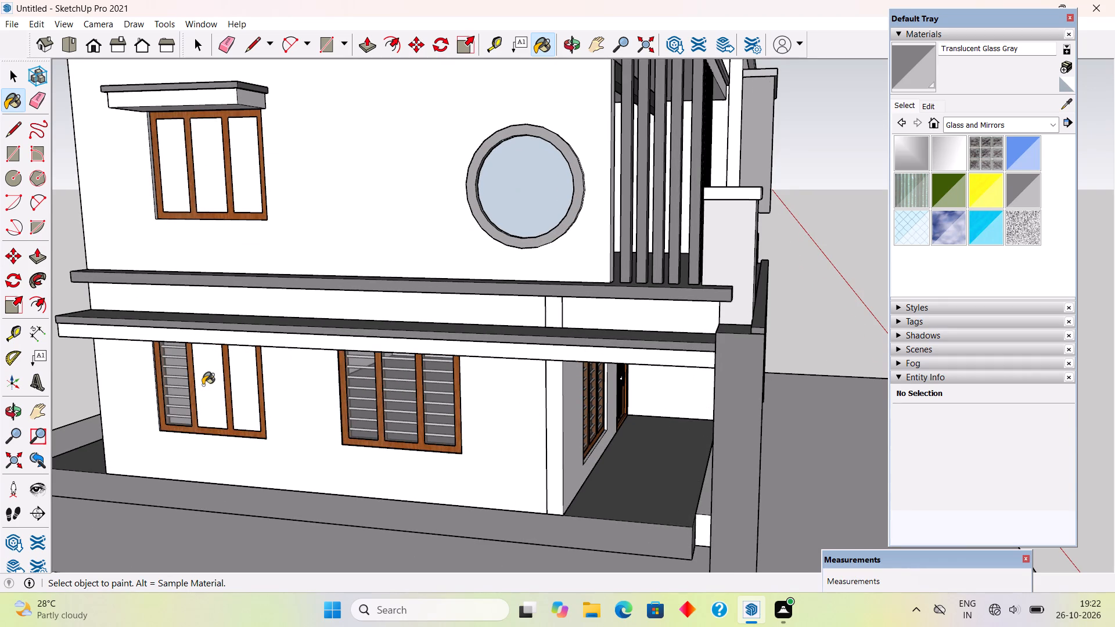
left_click(206, 385)
left_click(242, 393)
left_click(175, 167)
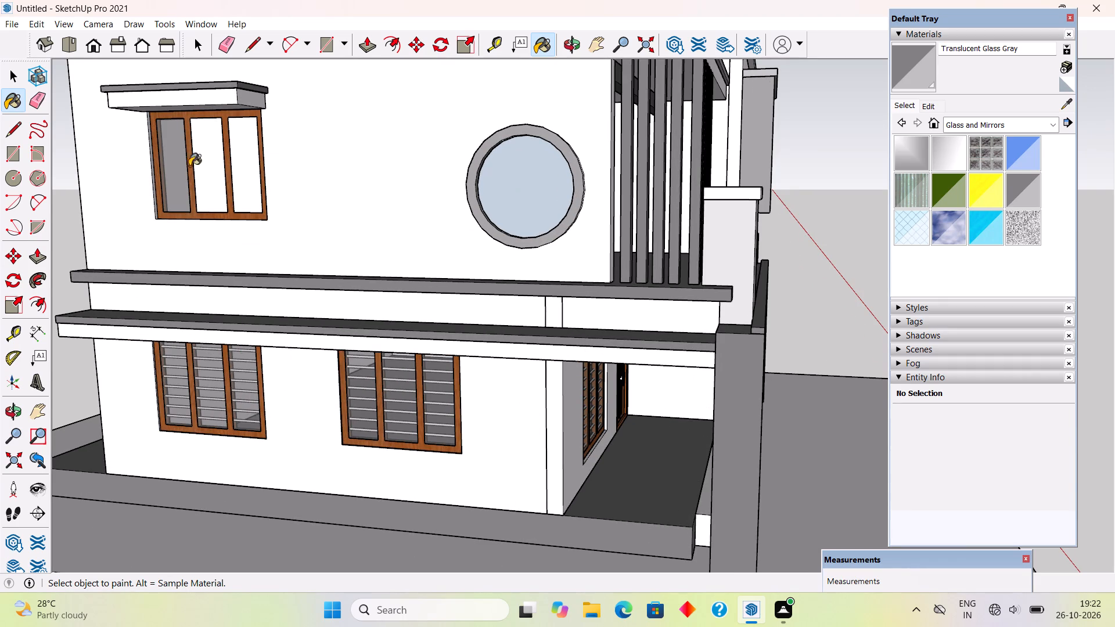
left_click(206, 164)
left_click(243, 171)
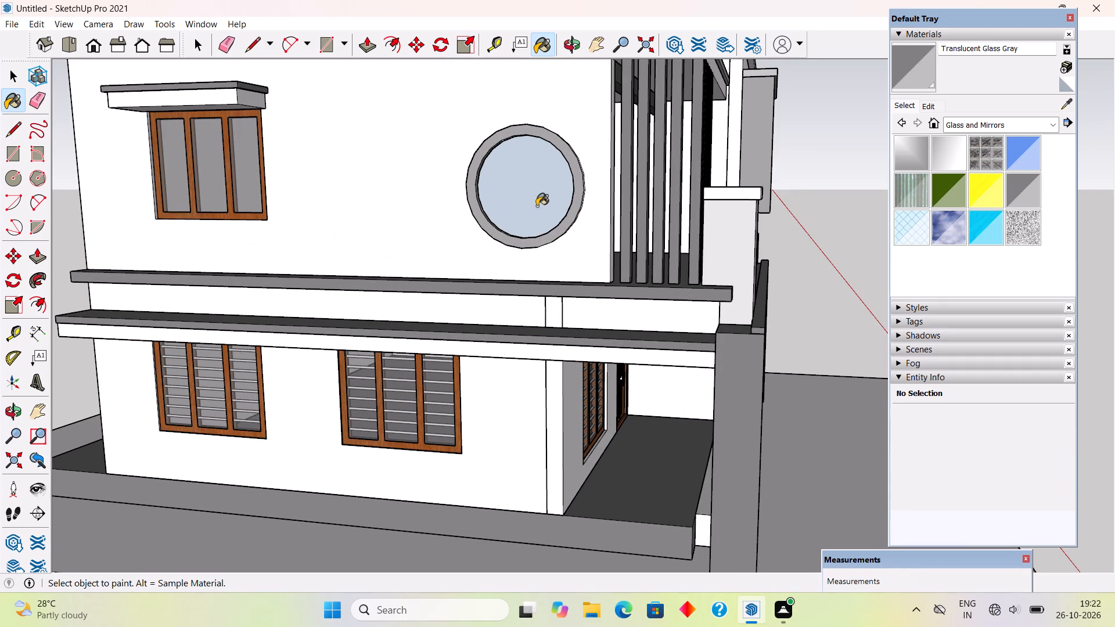
Paint only the glass face inside the side wall's round window group with Translucent Glass Gray, leaving its ring unpainted.
left_click(537, 206)
key("ctrl+z")
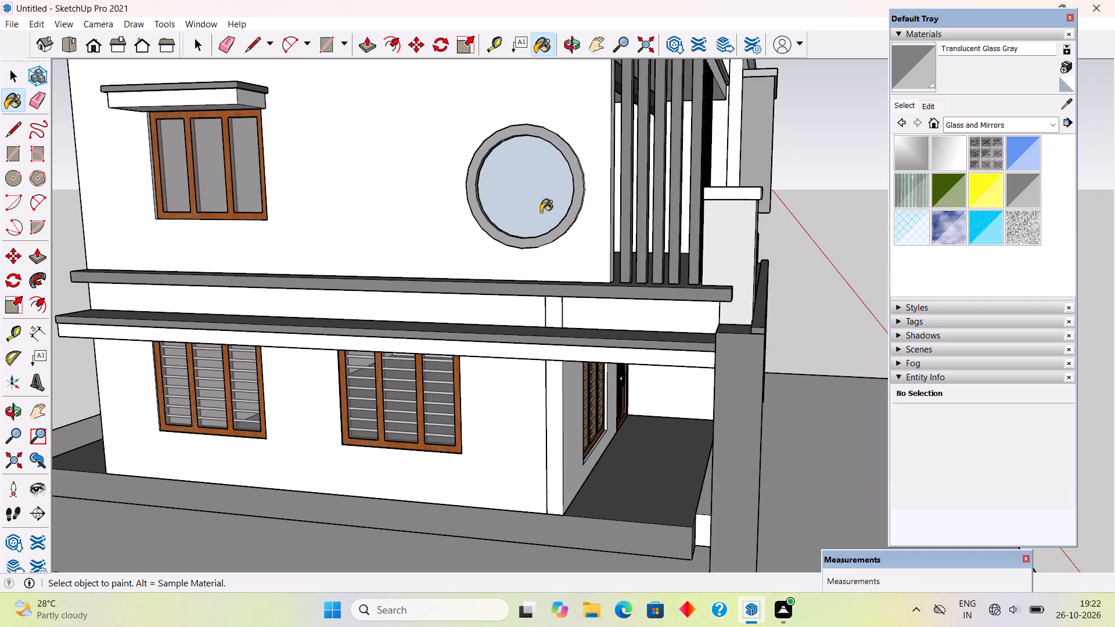
key("space")
double_click(538, 203)
left_click(532, 181)
scroll(533, 181, "up", 3)
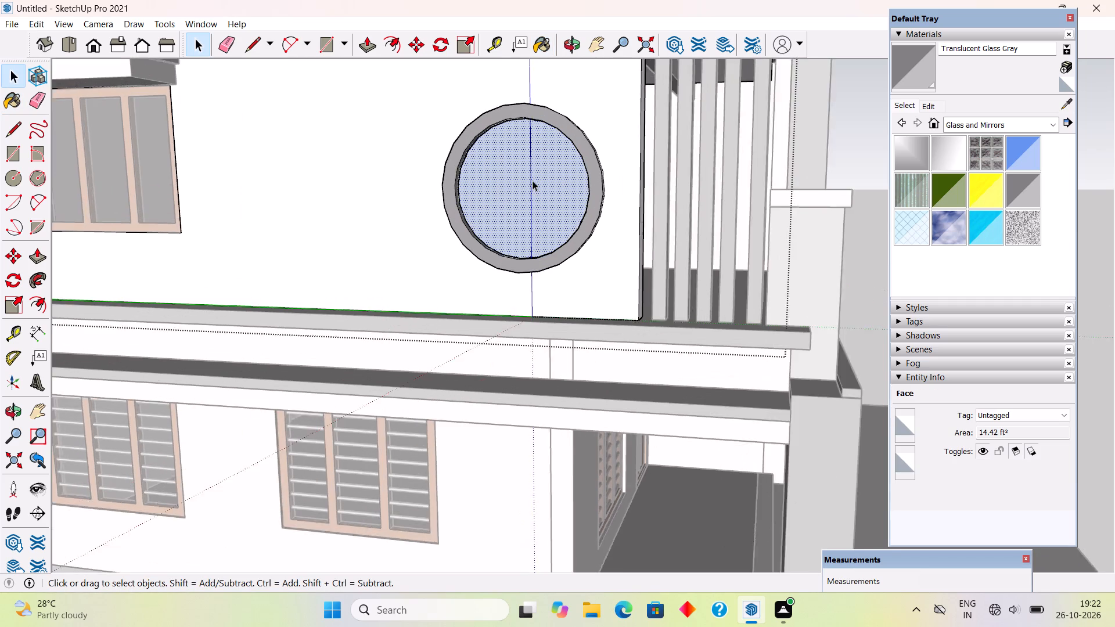
scroll(533, 181, "up", 1)
left_click(1031, 193)
left_click(531, 194)
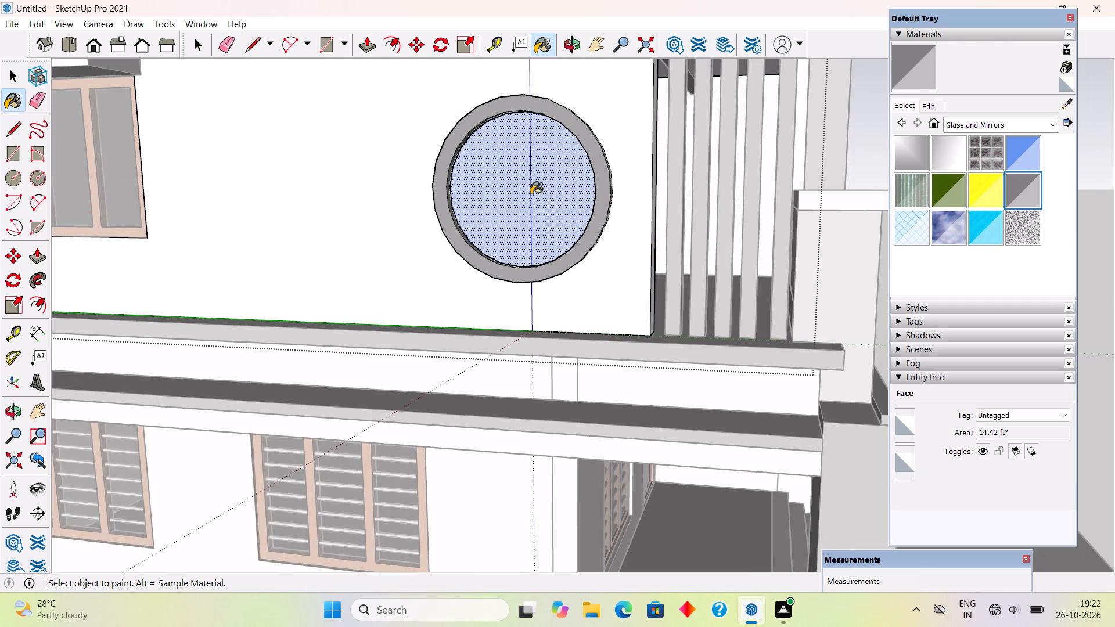
key("space")
scroll(584, 237, "down", 6)
scroll(598, 296, "down", 6)
left_click(778, 213)
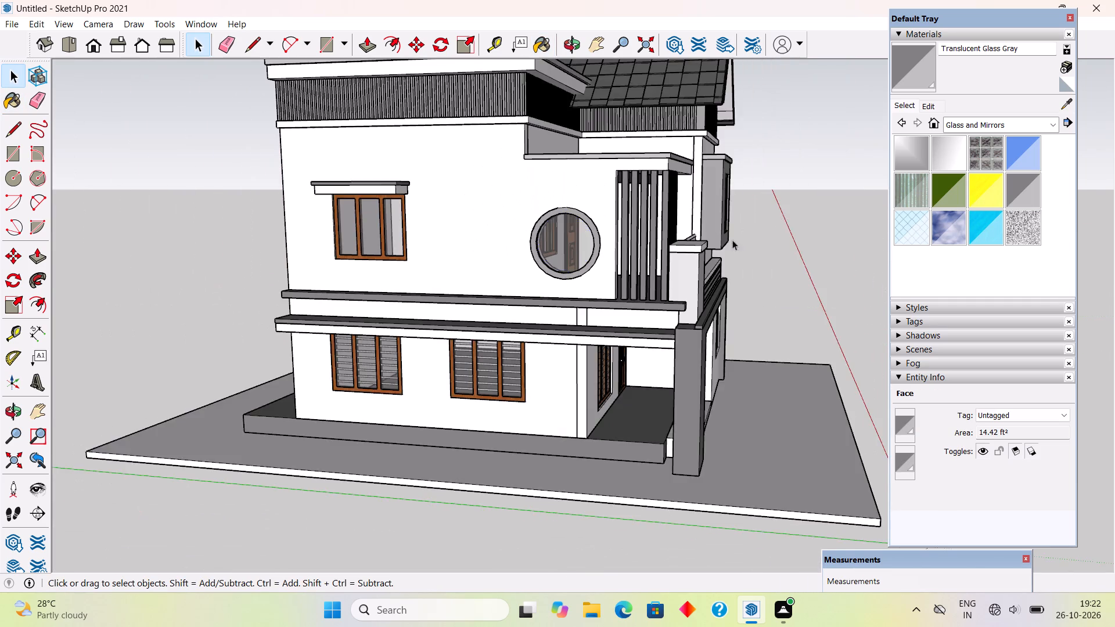
Paint the inner glass face of the round gable window with Translucent Glass Gray inside its nested group.
middle_click_drag(715, 245, 287, 242)
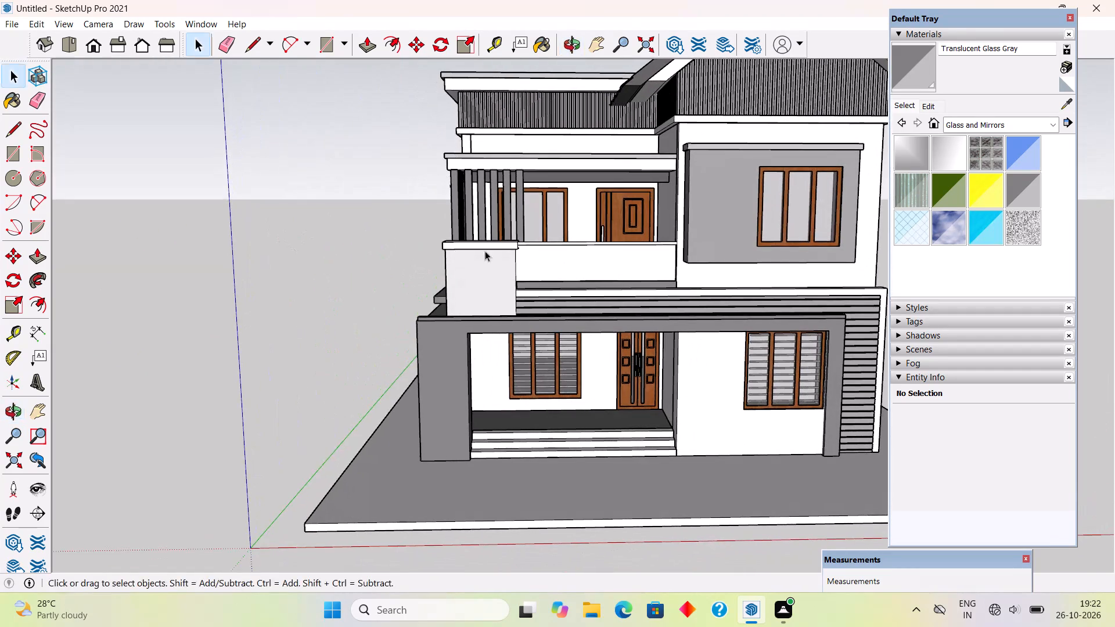
middle_click_drag(639, 255, 562, 370)
scroll(562, 370, "down", 4)
scroll(709, 177, "up", 3)
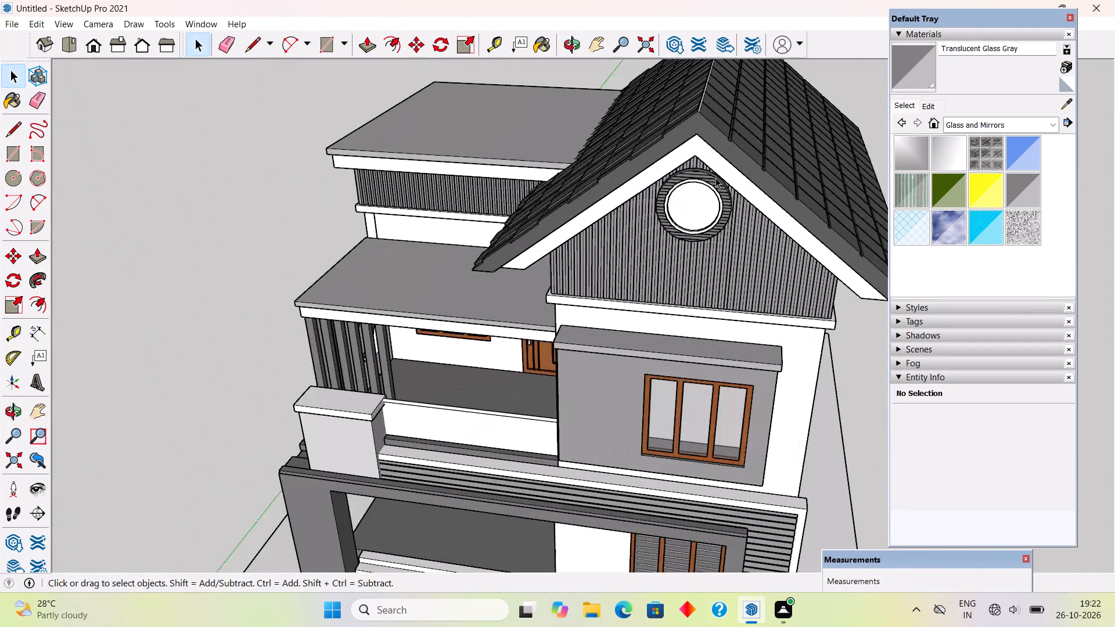
scroll(715, 178, "up", 8)
left_click(698, 208)
double_click(698, 208)
scroll(698, 208, "up", 5)
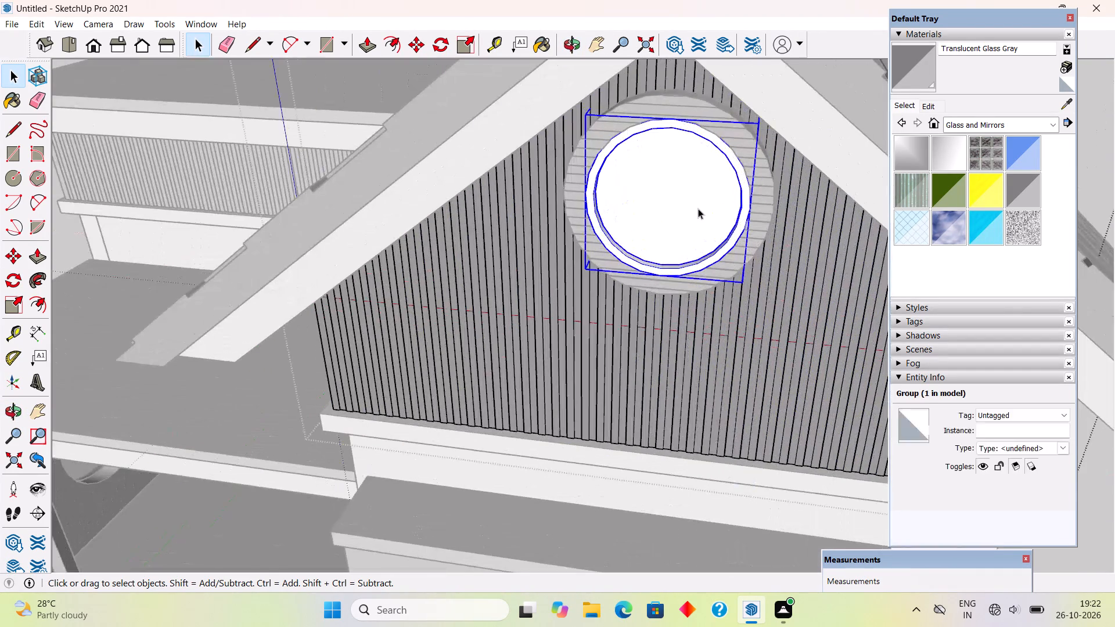
left_click(698, 208)
scroll(698, 208, "up", 4)
left_click(698, 208)
triple_click(663, 174)
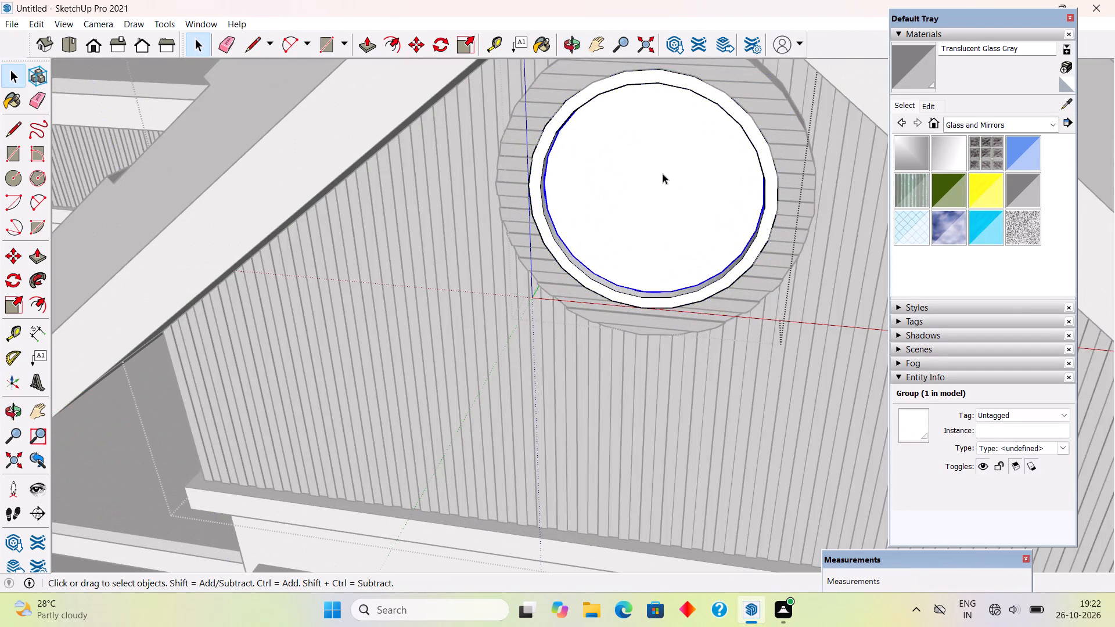
left_click(663, 174)
scroll(663, 174, "up", 4)
double_click(663, 174)
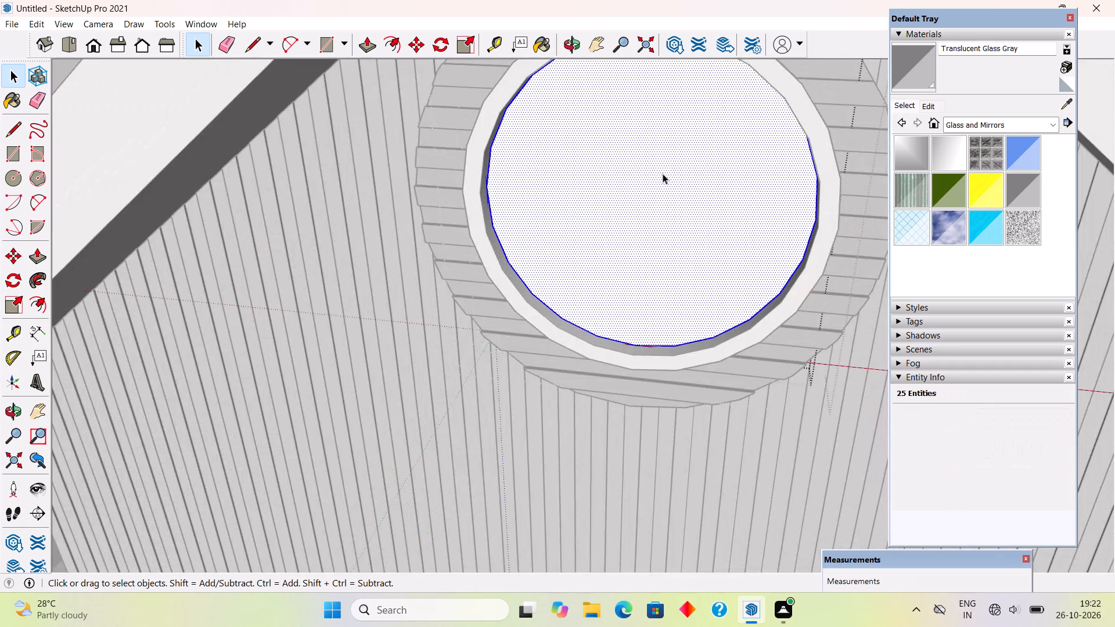
left_click(1019, 188)
left_click(647, 250)
scroll(647, 250, "down", 6)
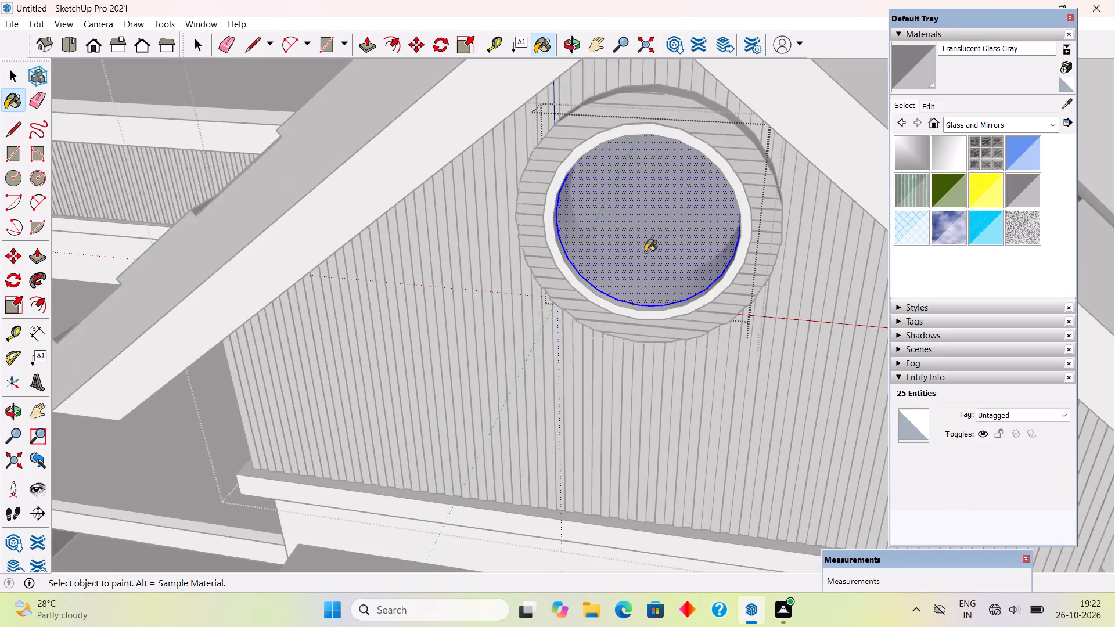
scroll(645, 252, "down", 12)
key("space")
scroll(616, 235, "down", 7)
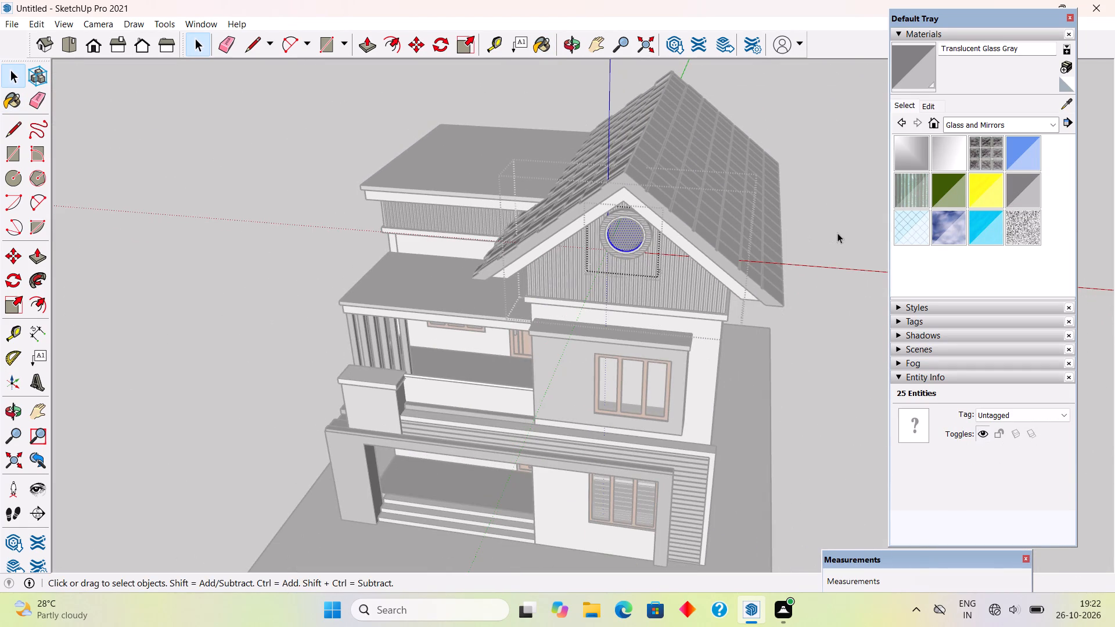
left_click(837, 233)
middle_click_drag(646, 395, 657, 287)
left_click(799, 306)
scroll(799, 306, "down", 4)
left_click(801, 307)
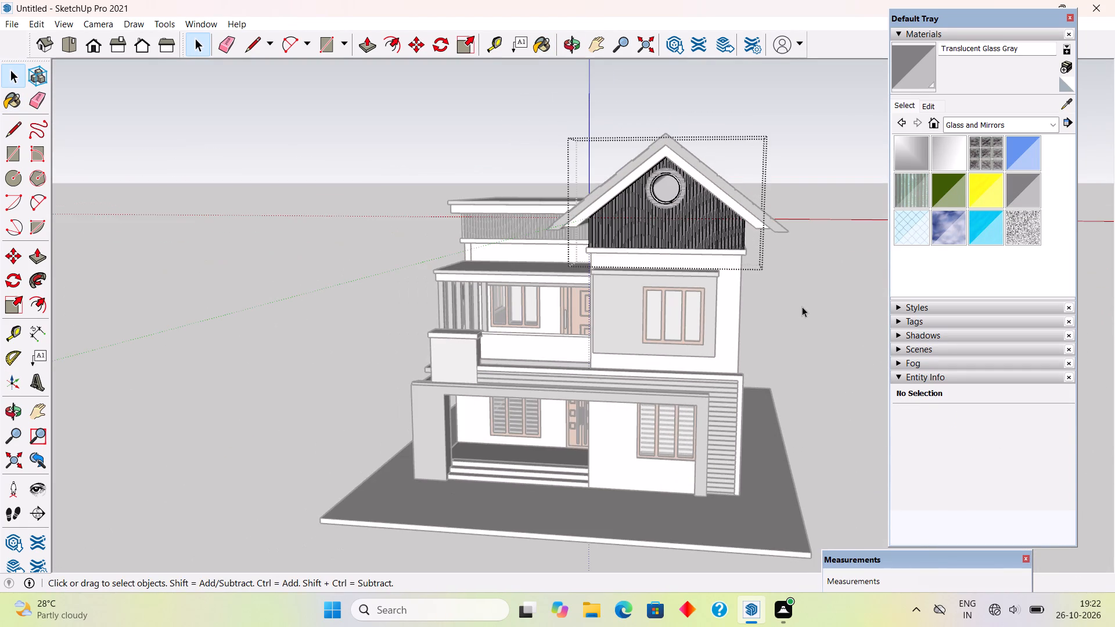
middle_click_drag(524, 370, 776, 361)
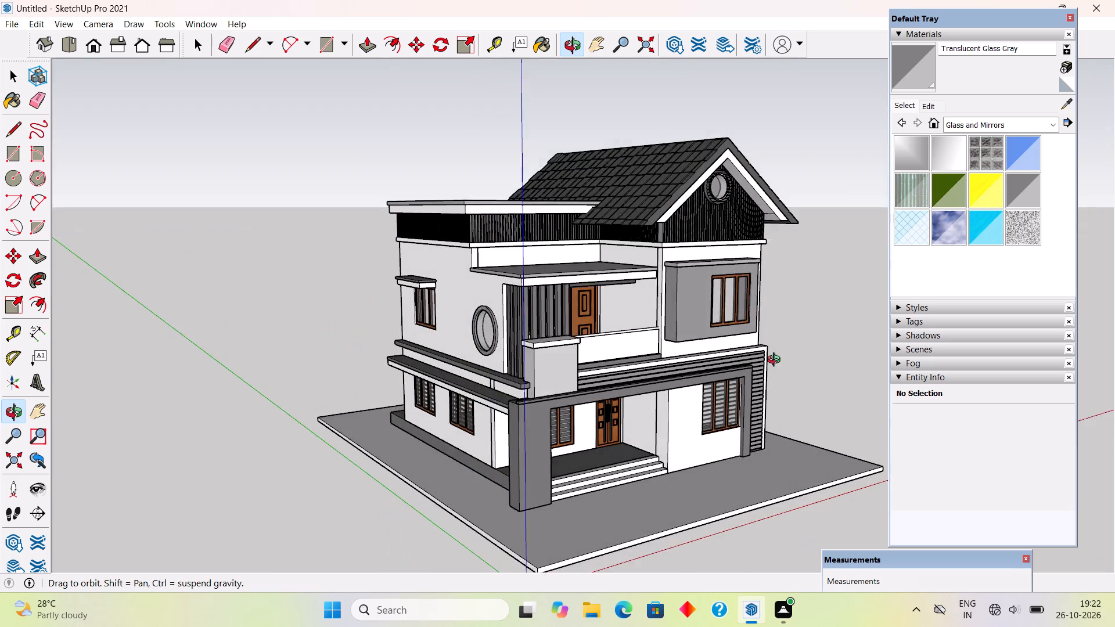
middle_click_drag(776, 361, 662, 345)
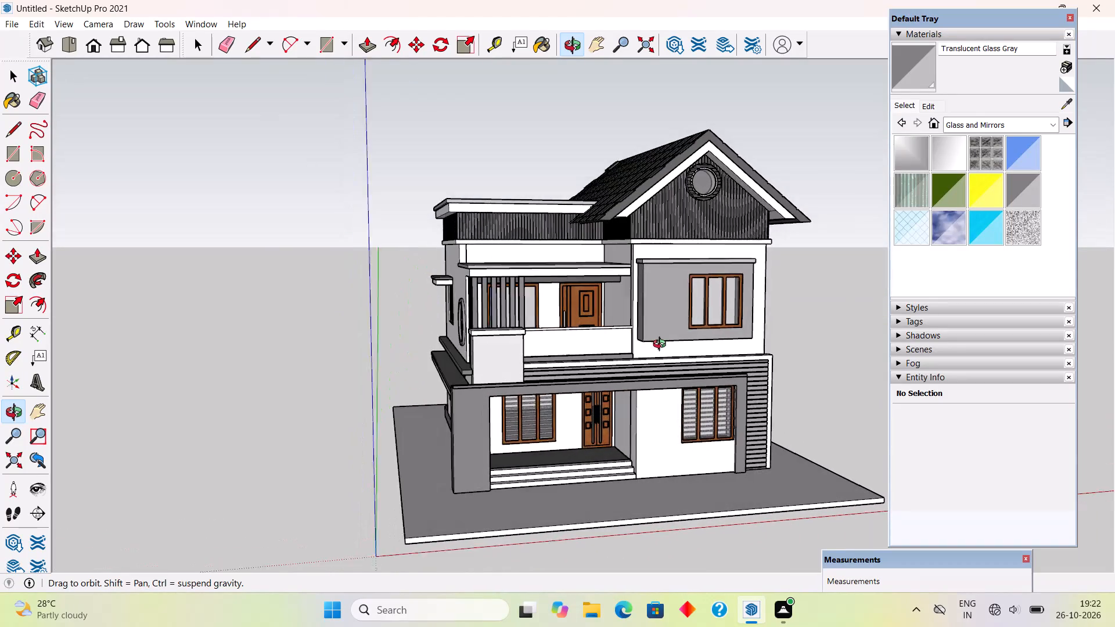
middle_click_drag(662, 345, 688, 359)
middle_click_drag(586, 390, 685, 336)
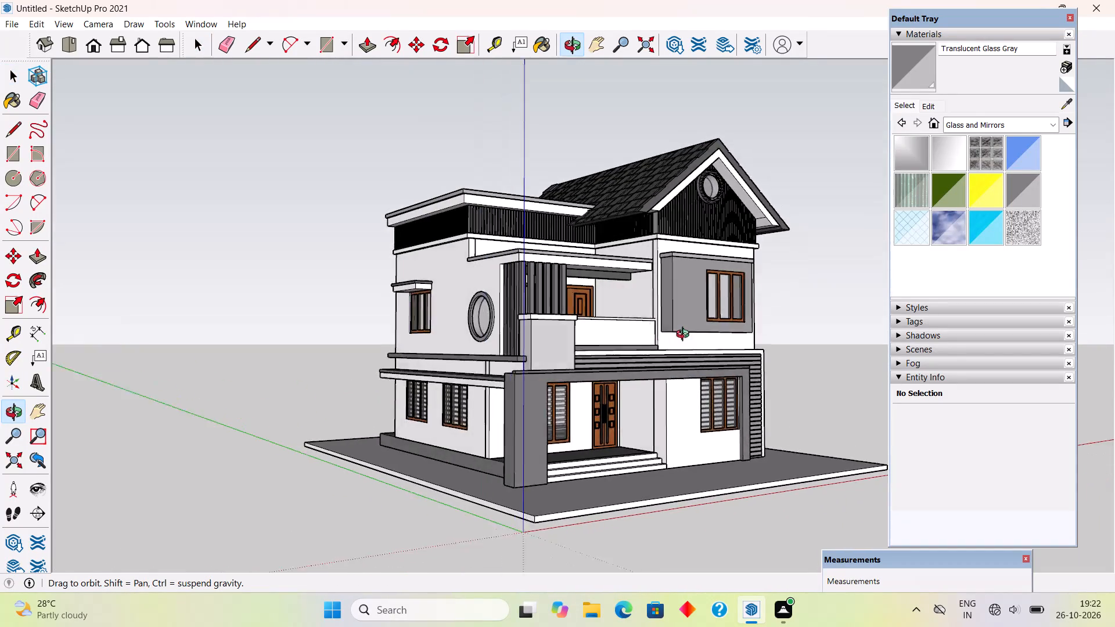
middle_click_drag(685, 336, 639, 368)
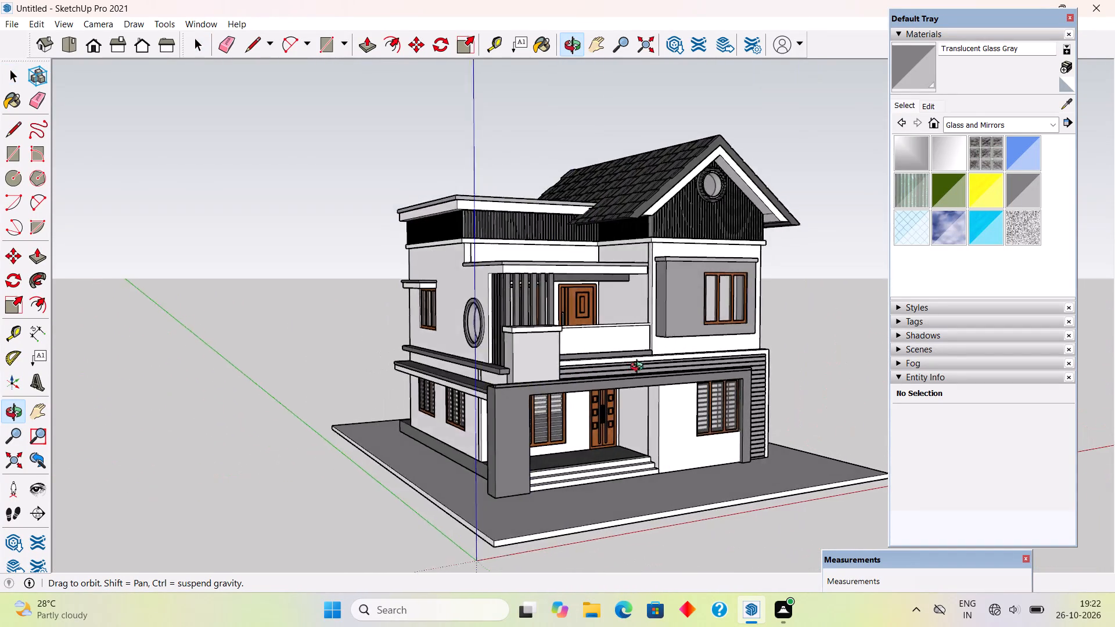
Hide the cherry-wood frame group of the ground-floor front window beside the porch.
middle_click_drag(639, 368, 642, 391)
scroll(642, 391, "down", 3)
scroll(645, 386, "up", 6)
middle_click_drag(671, 348, 576, 340)
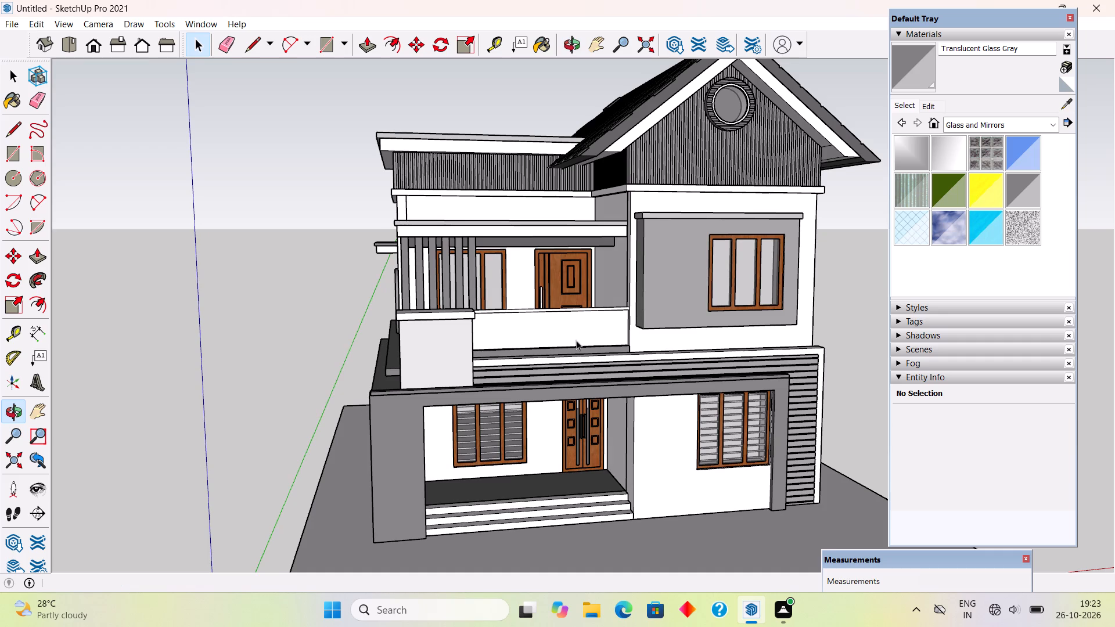
scroll(738, 452, "up", 12)
middle_click_drag(697, 427, 569, 416)
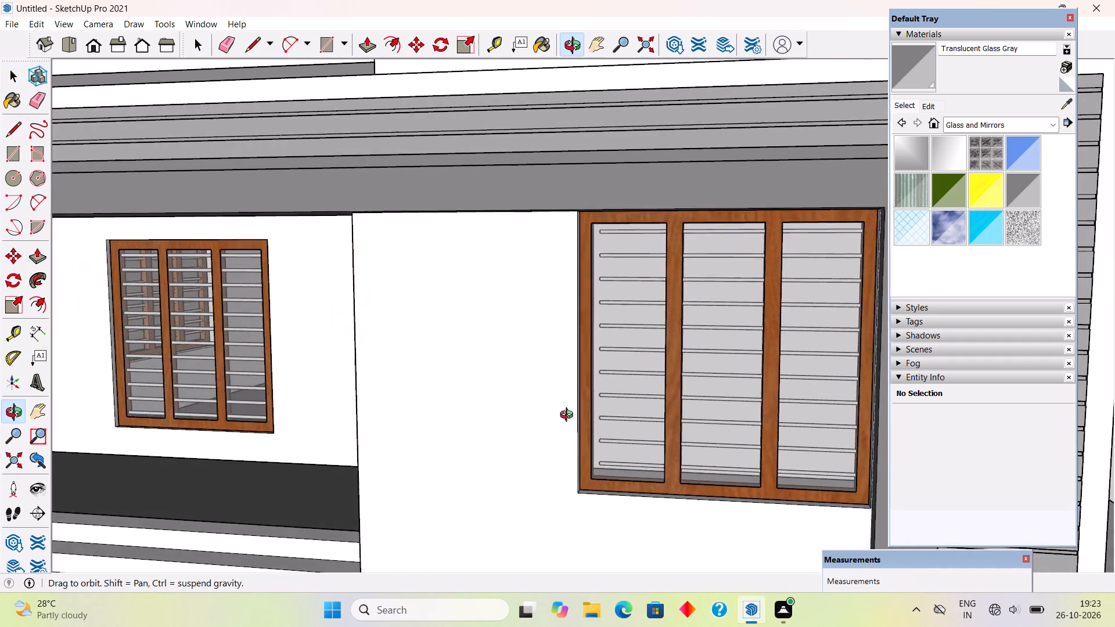
middle_click_drag(569, 416, 423, 455)
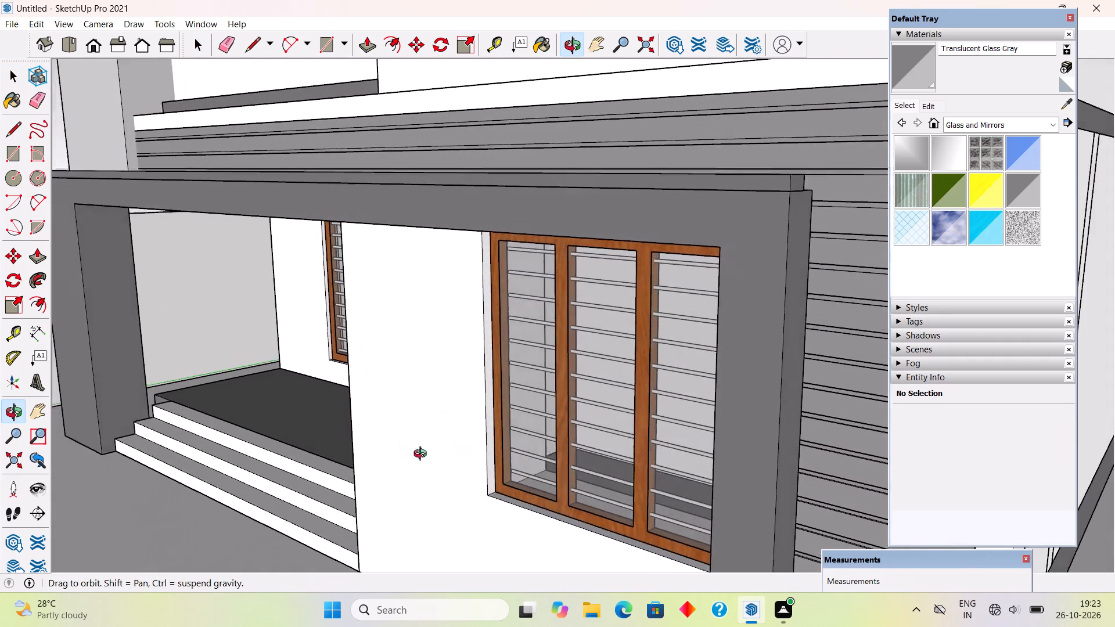
middle_click_drag(423, 455, 528, 391)
scroll(528, 391, "down", 1)
left_click(640, 443)
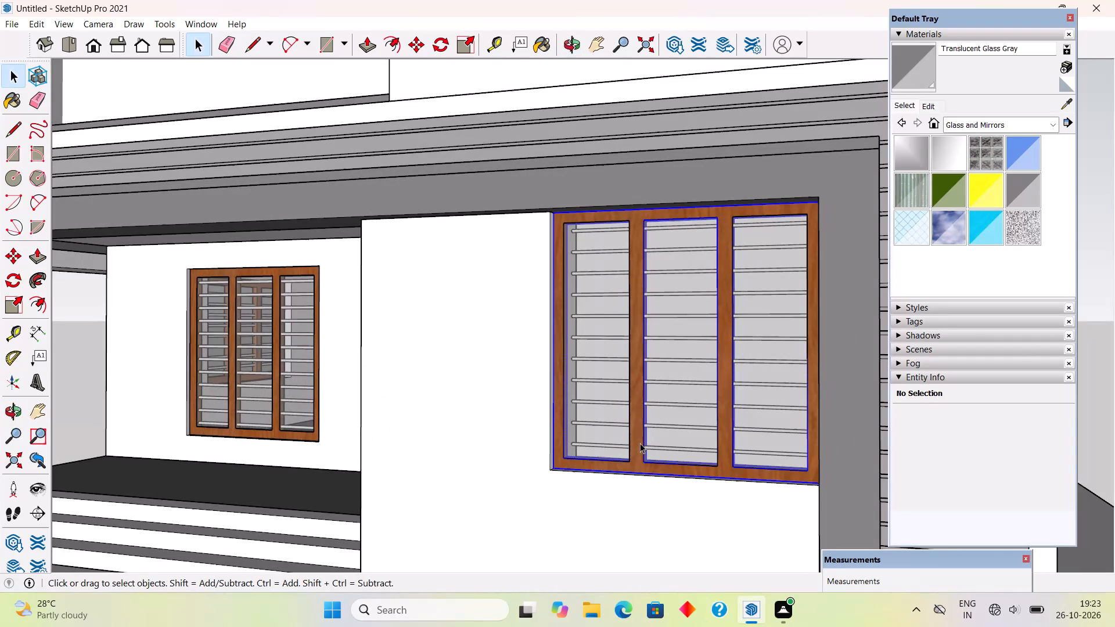
right_click(640, 443)
left_click(685, 228)
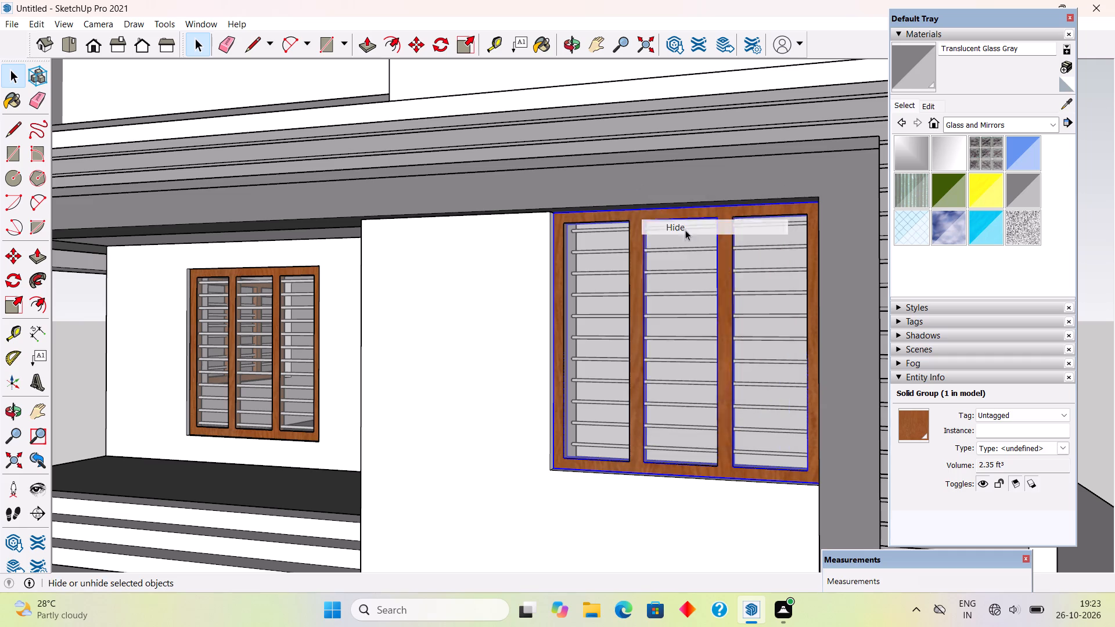
Hide the glass pane nearest the porch in the same window so that its horizontal bars are accessible.
scroll(645, 367, "up", 4)
left_click(566, 388)
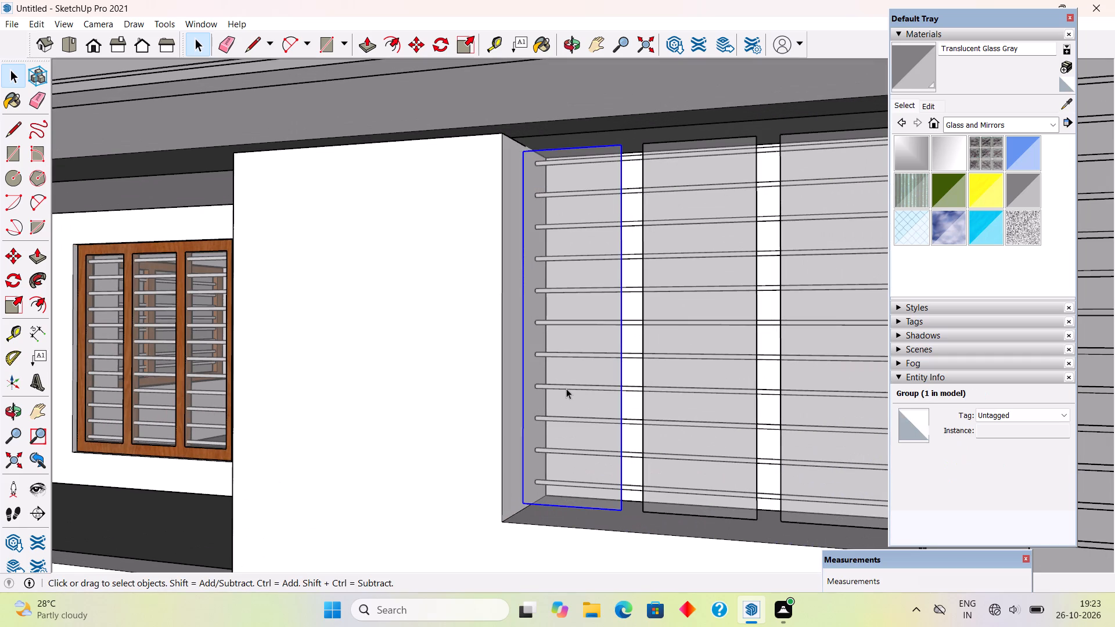
middle_click_drag(577, 410, 692, 473)
right_click(695, 472)
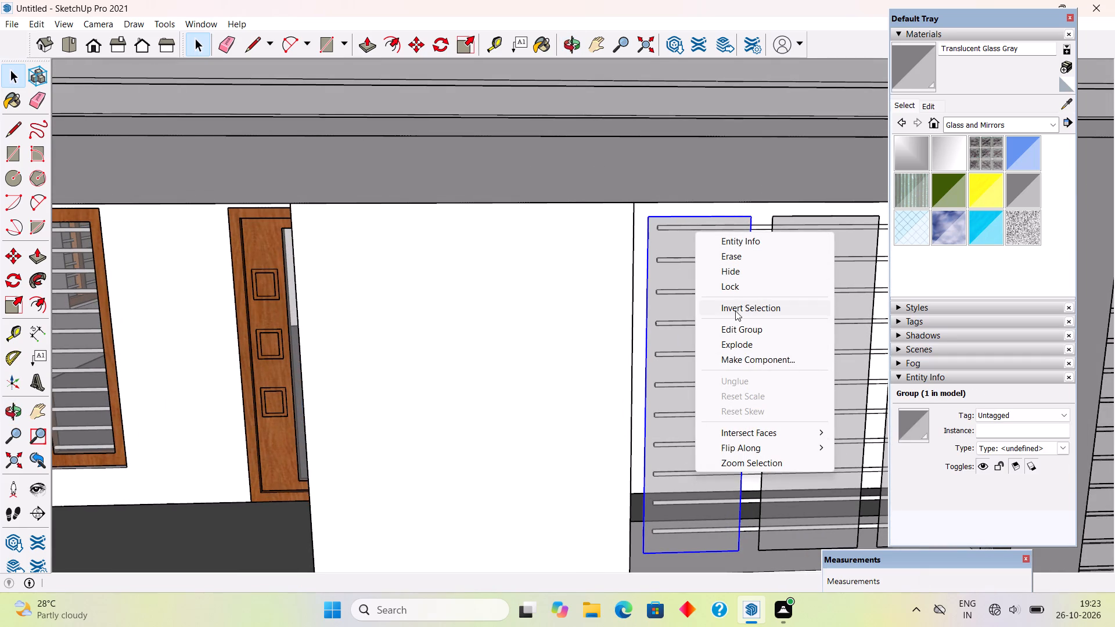
left_click(738, 277)
Extend the porch-side ends of the window's top two horizontal bars 5" to meet the side of the opening, editing inside each group.
scroll(675, 286, "up", 5)
middle_click_drag(677, 297, 699, 320)
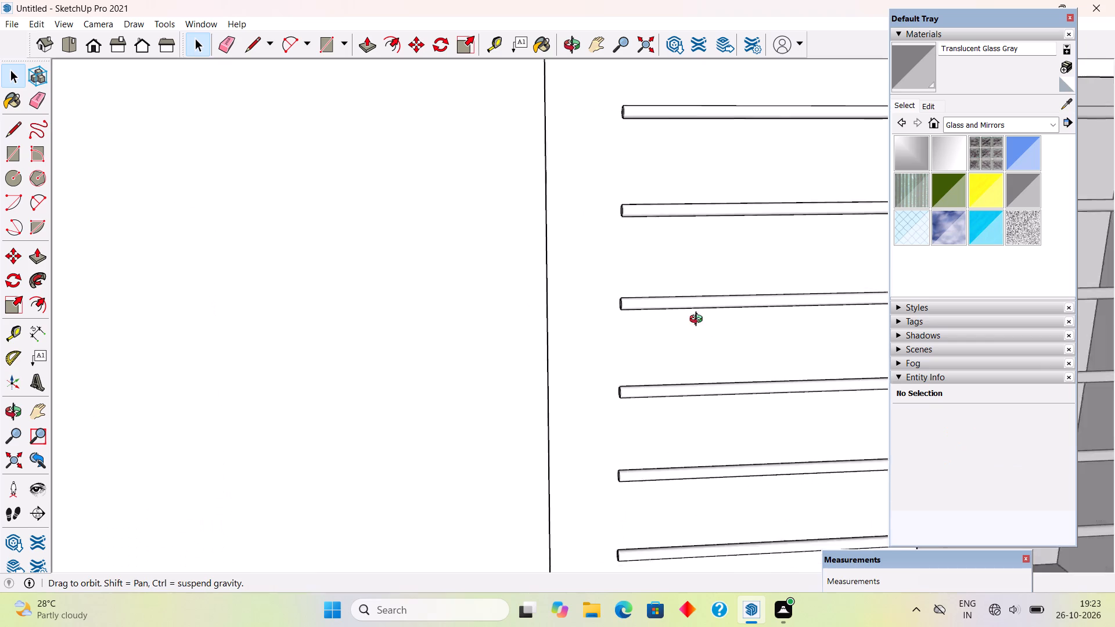
middle_click_drag(699, 320, 802, 376)
triple_click(634, 110)
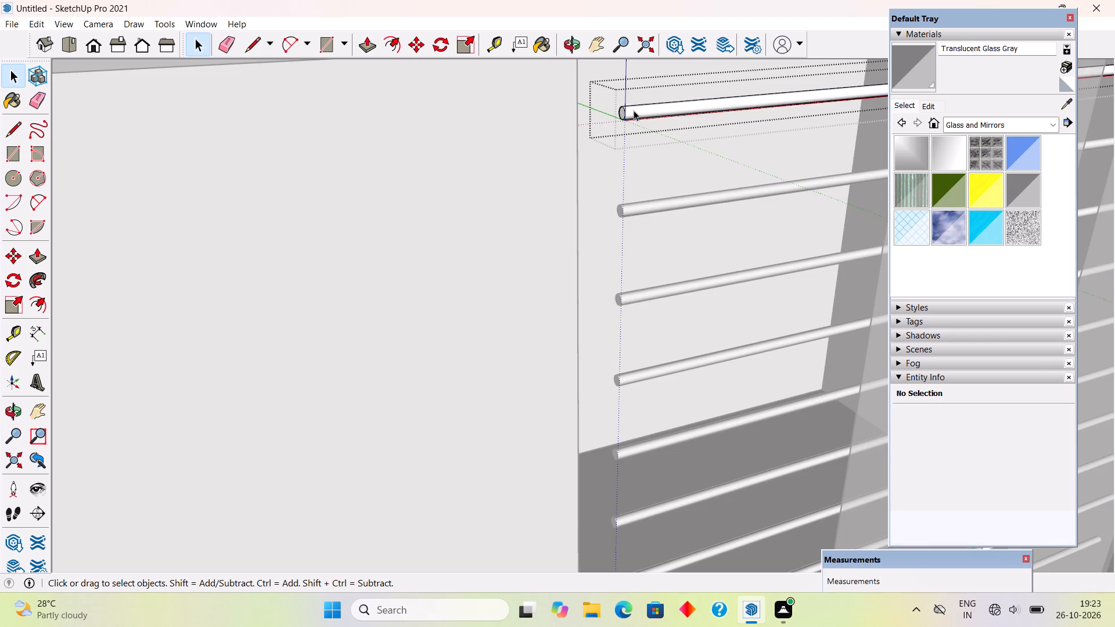
key("p")
left_click(620, 109)
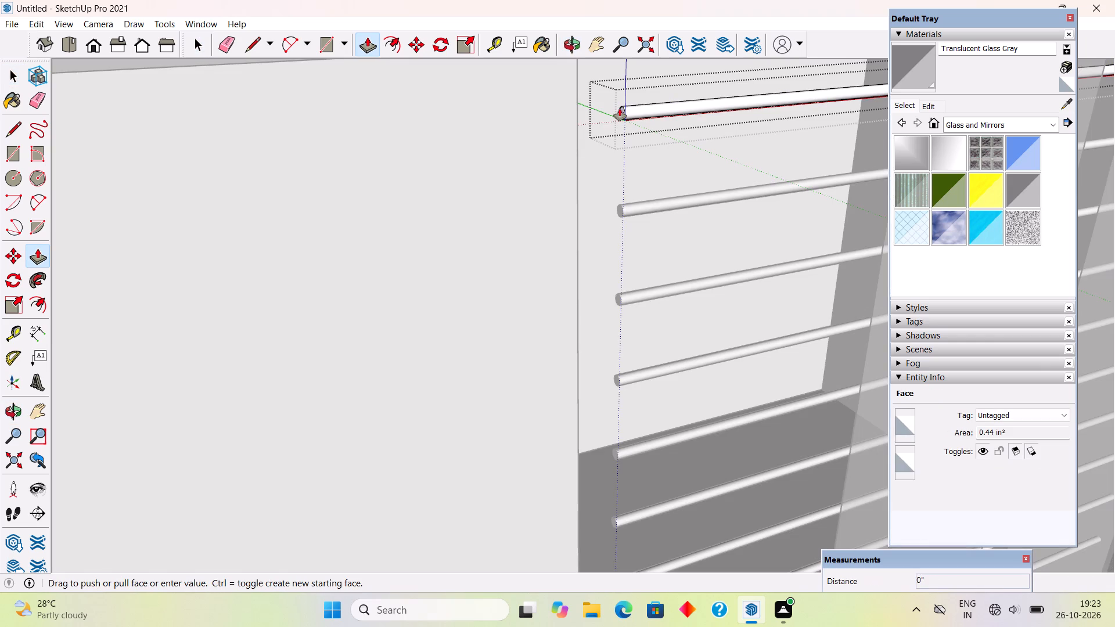
left_click(577, 146)
key("space")
triple_click(627, 211)
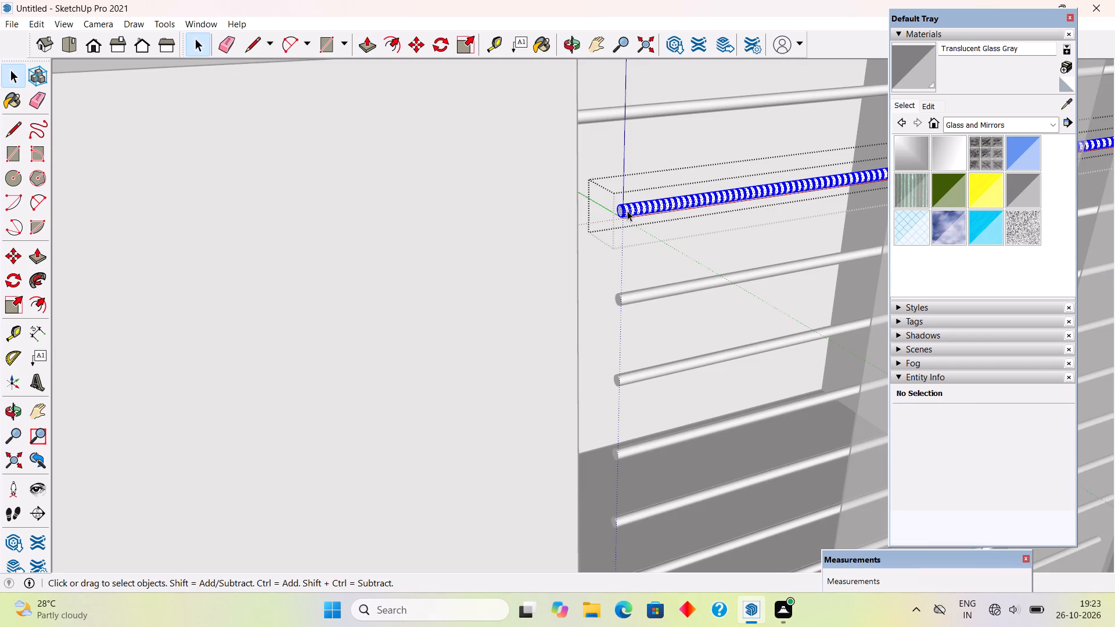
key("p")
left_click(619, 208)
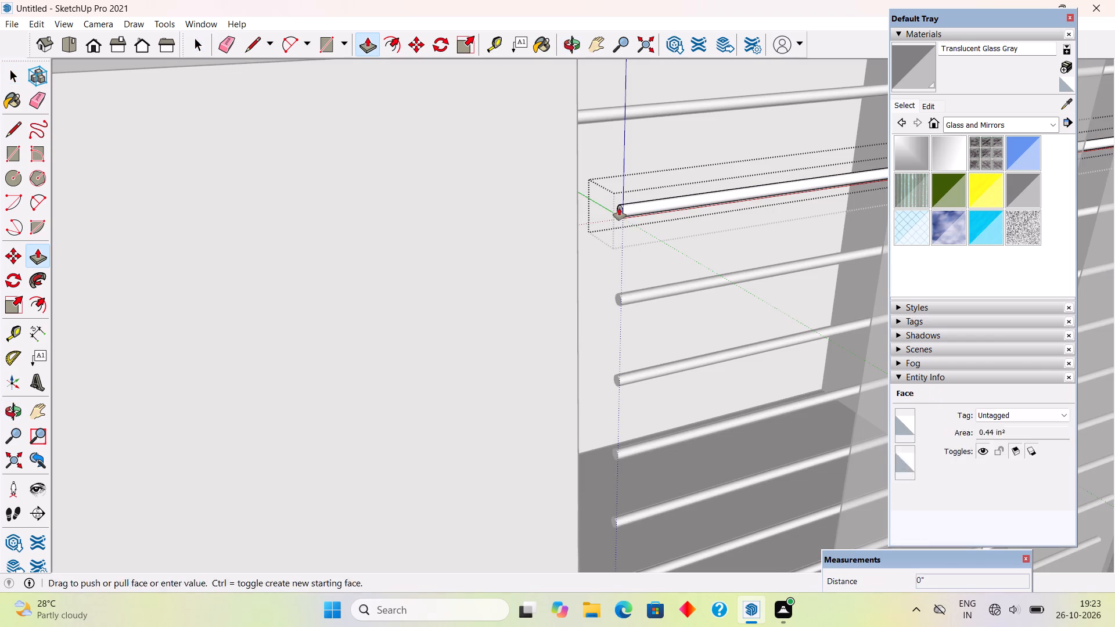
left_click(577, 234)
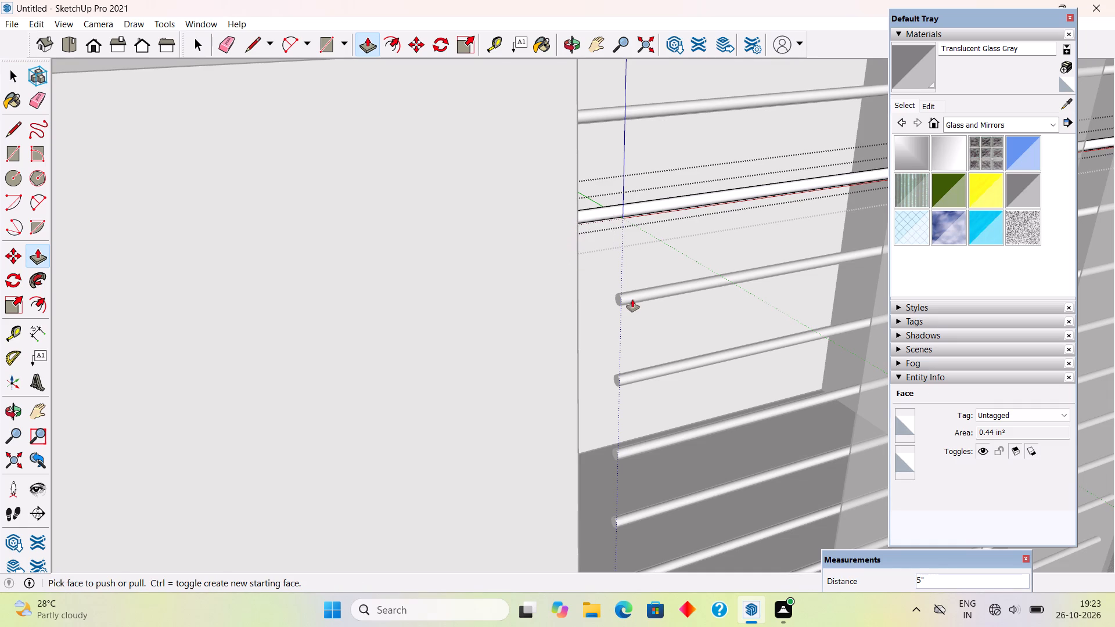
key("space")
Extend the porch-side ends of the third and fourth horizontal bars from the top 5" to the side of the window opening.
double_click(636, 296)
key("p")
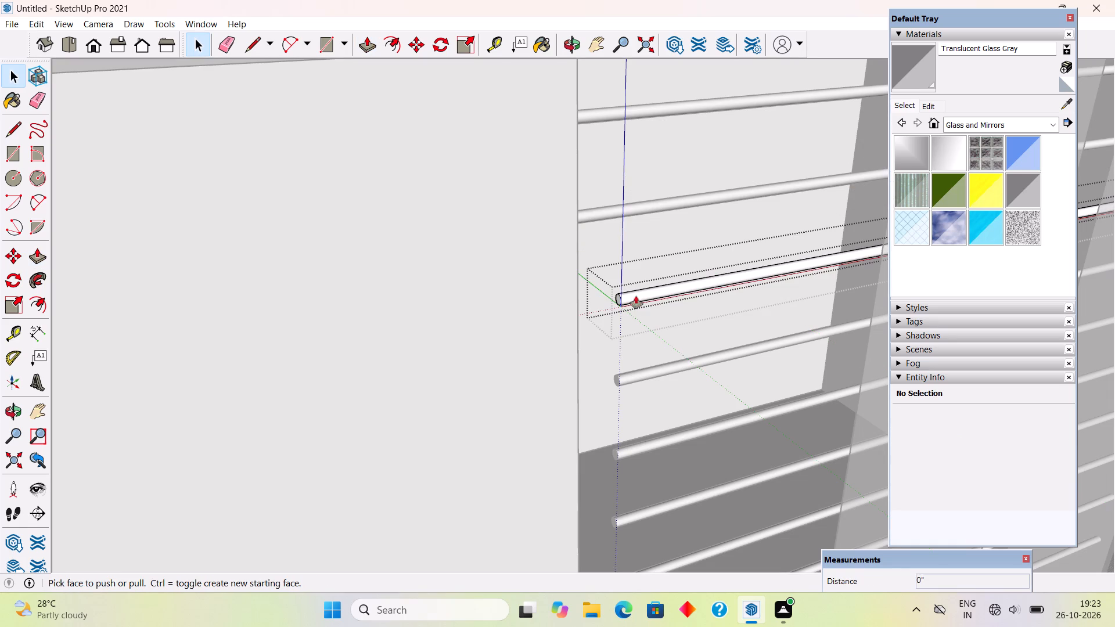
left_click(620, 300)
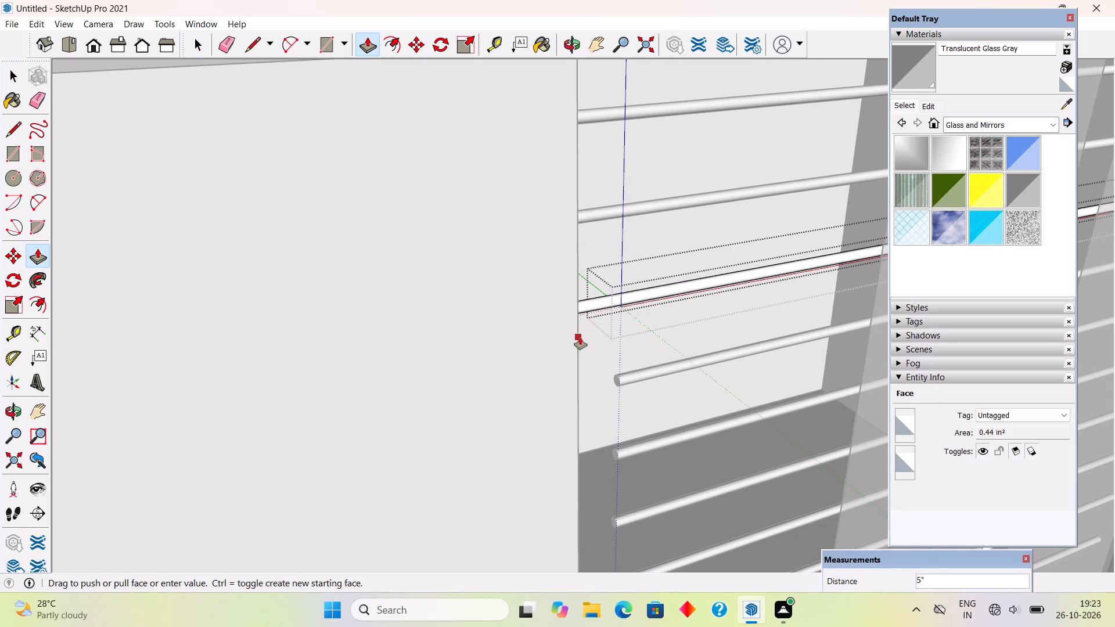
left_click(580, 337)
key("space")
scroll(568, 296, "down", 1)
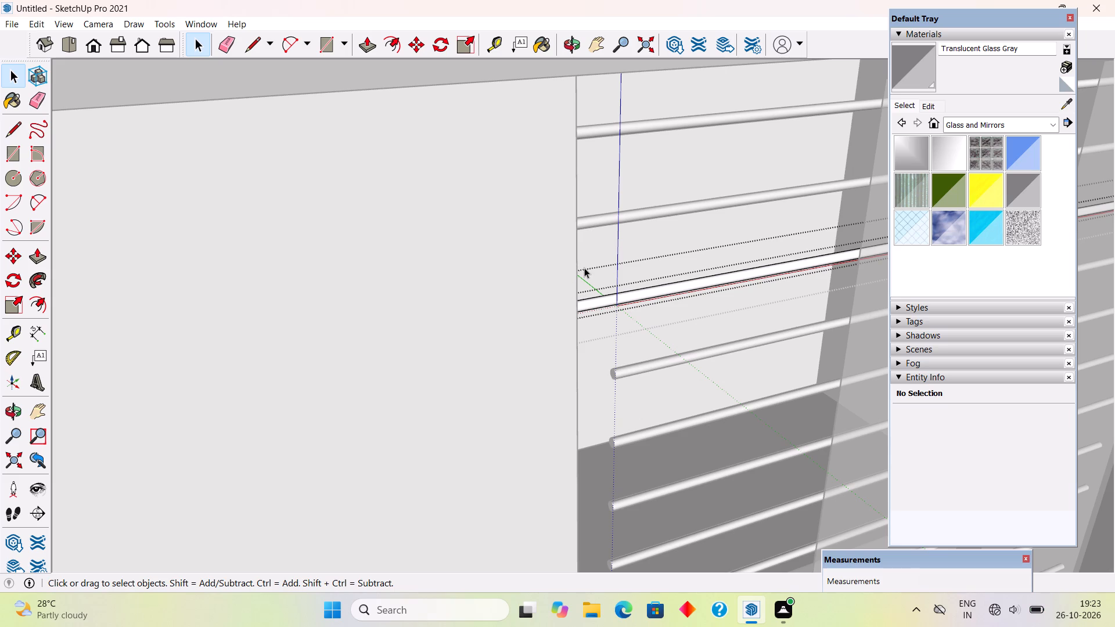
left_click(650, 368)
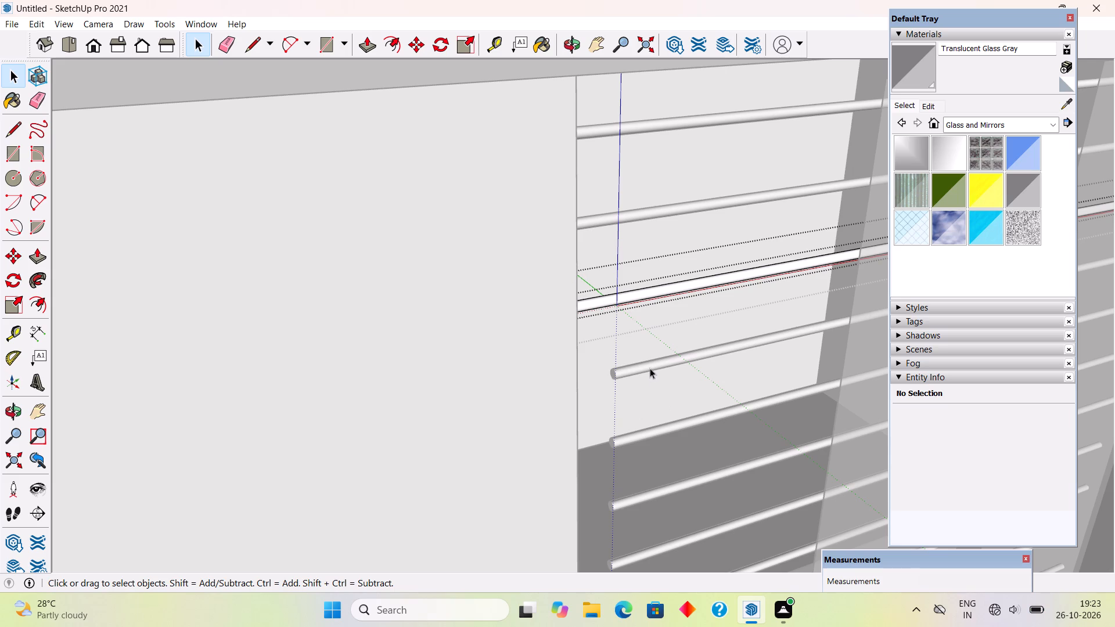
double_click(650, 368)
key("p")
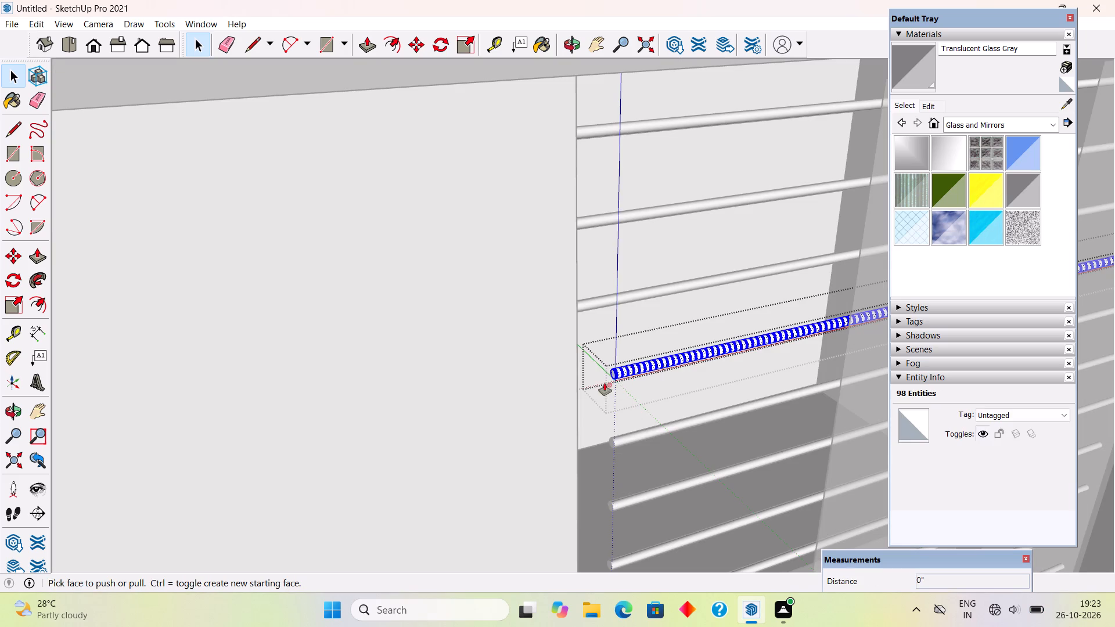
left_click(611, 375)
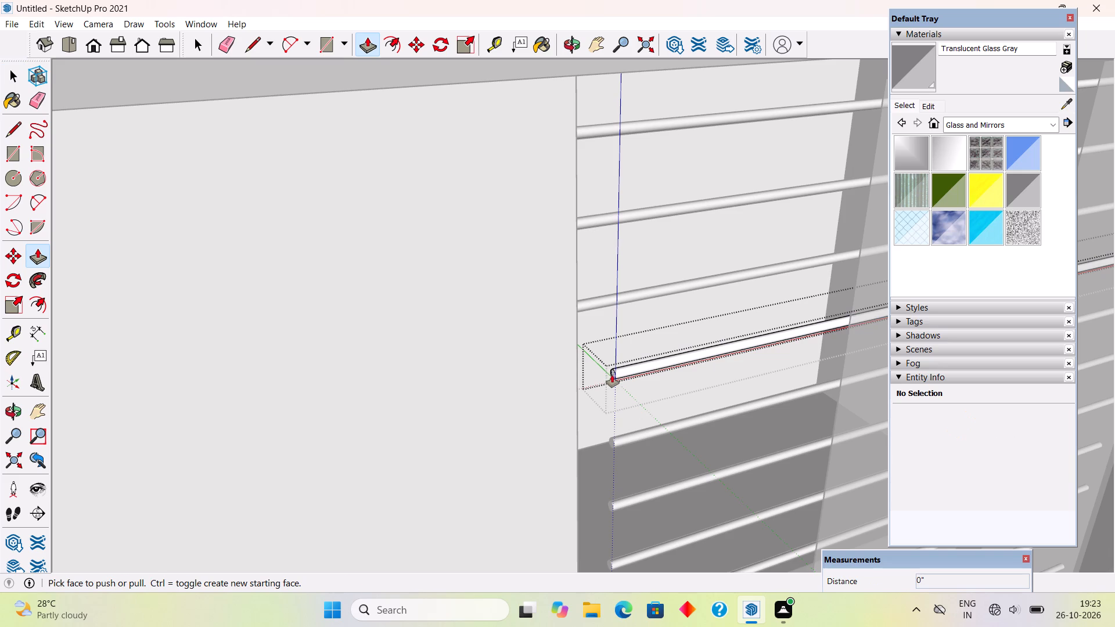
left_click(612, 375)
left_click(574, 363)
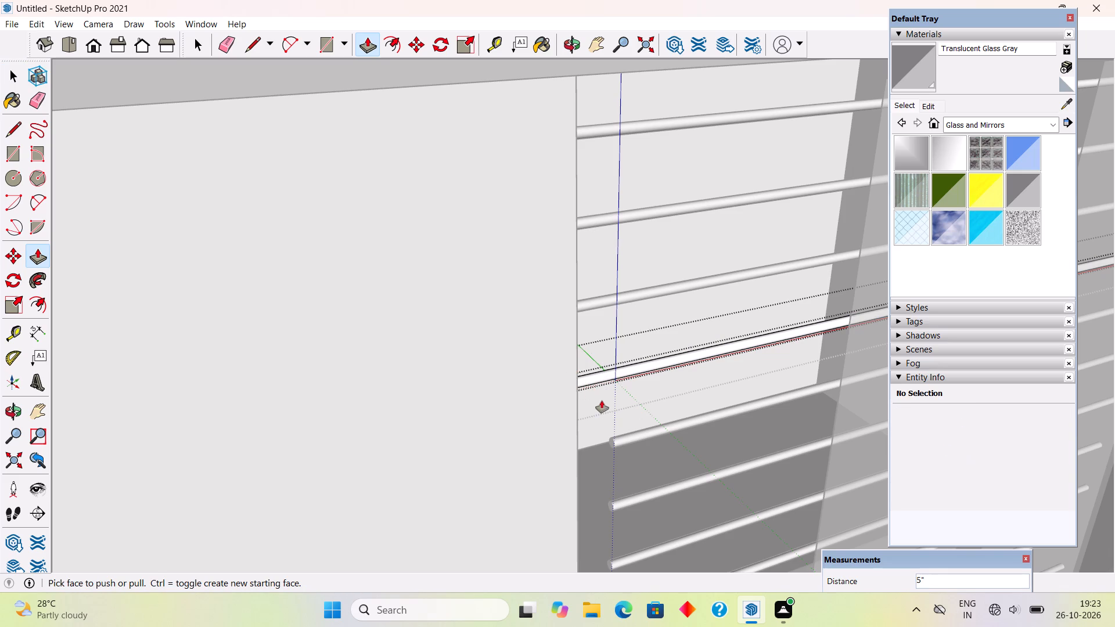
key("space")
Extend the porch-side ends of the fifth and sixth horizontal bars from the top 5" to the side of the window opening.
triple_click(663, 430)
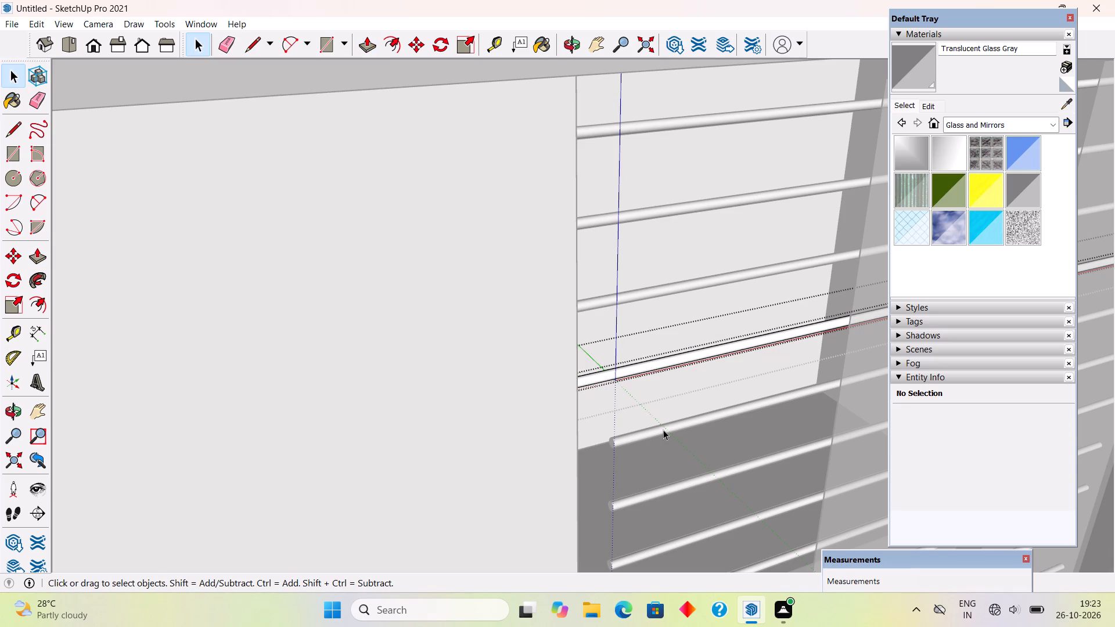
key("p")
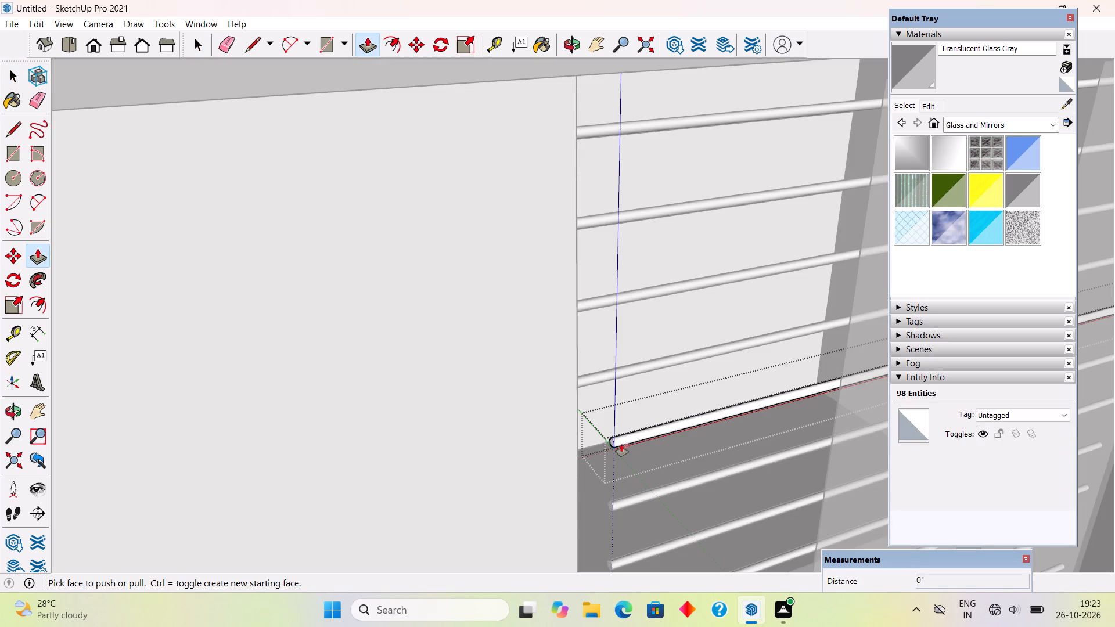
left_click(610, 444)
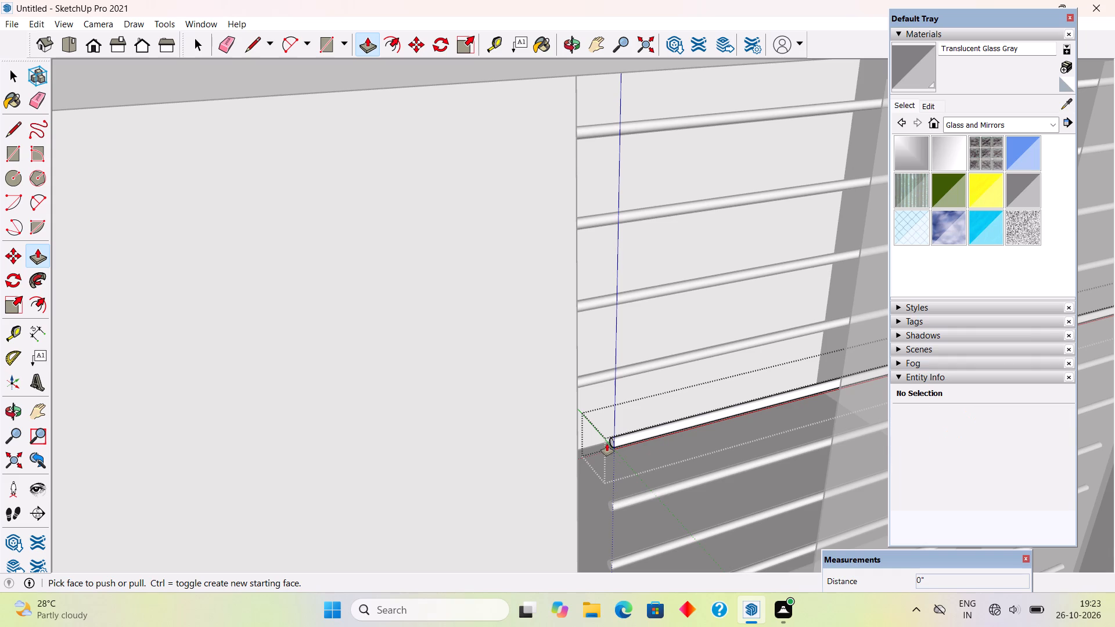
left_click(611, 442)
left_click(579, 442)
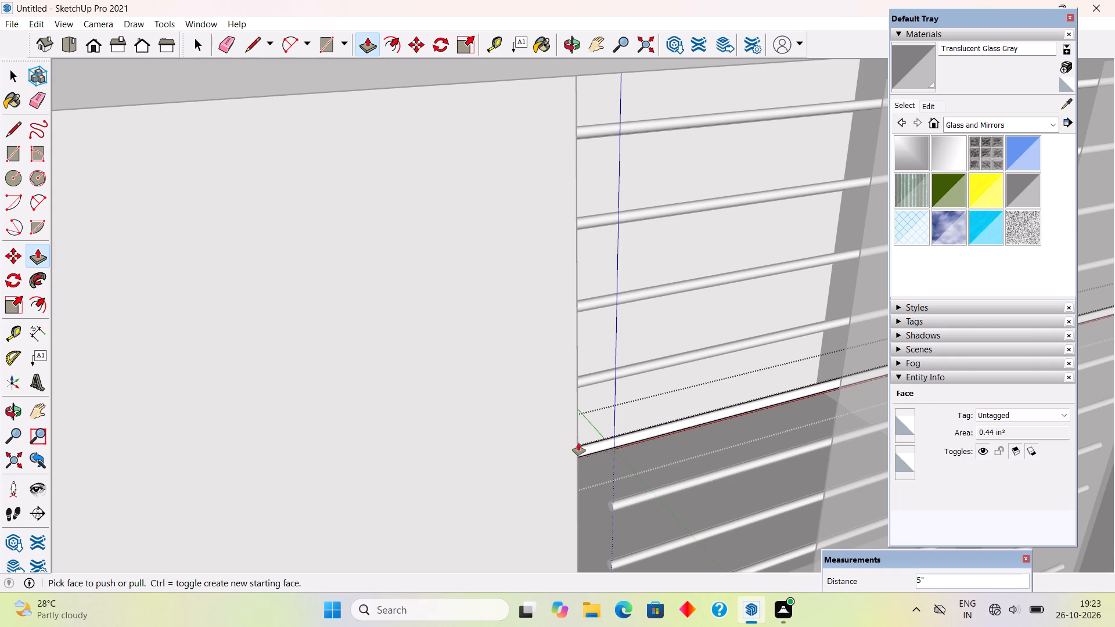
scroll(578, 443, "down", 8)
scroll(559, 288, "down", 4)
scroll(606, 547, "up", 6)
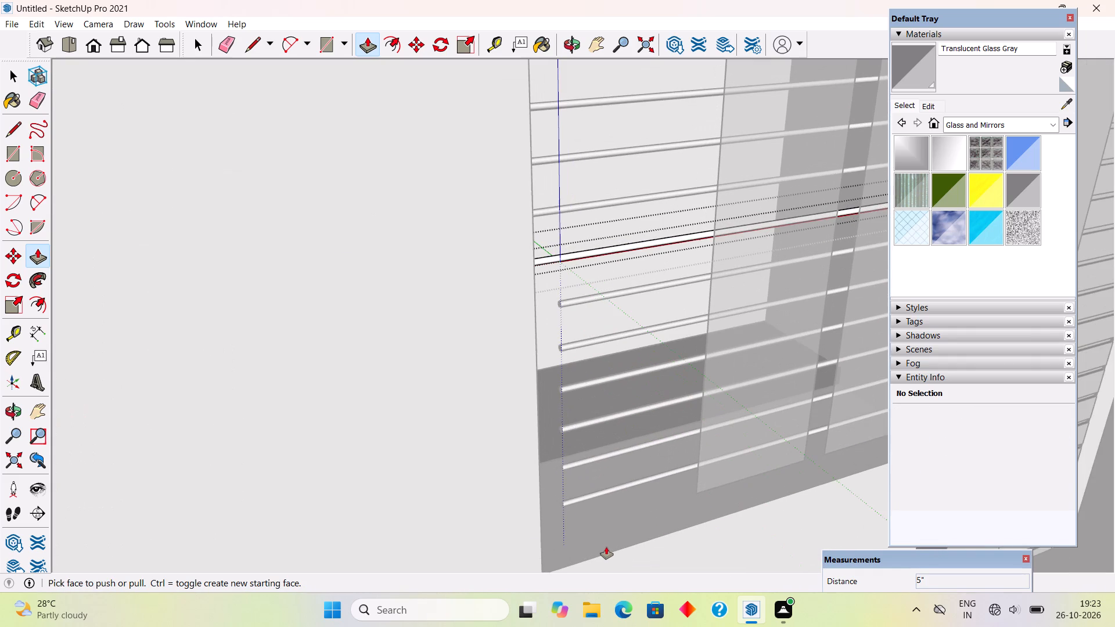
key("space")
double_click(588, 271)
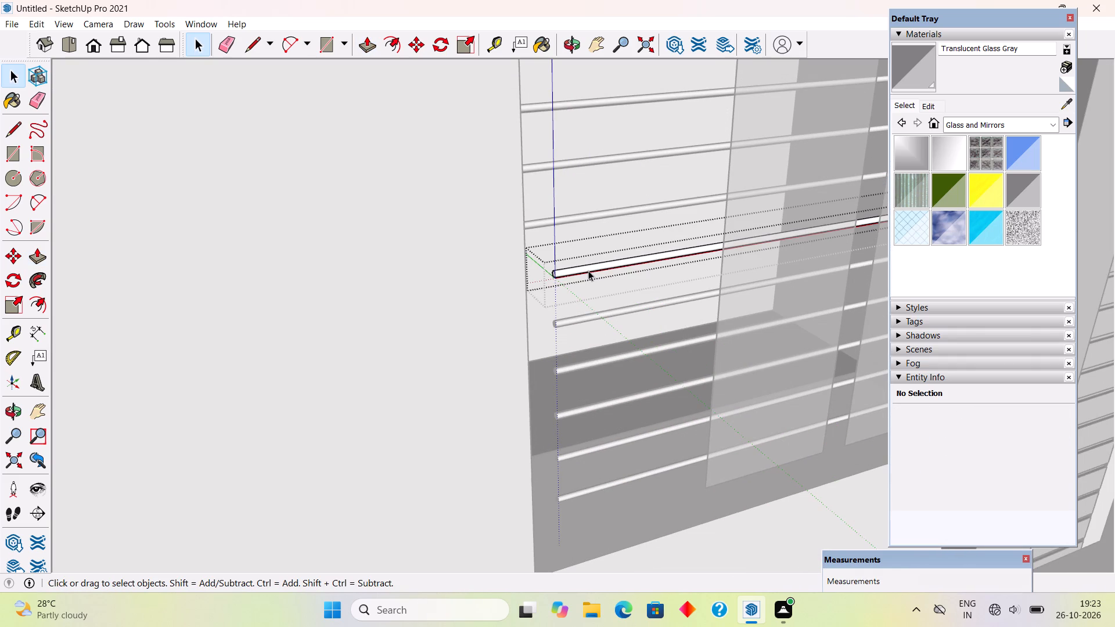
key("p")
scroll(542, 269, "up", 3)
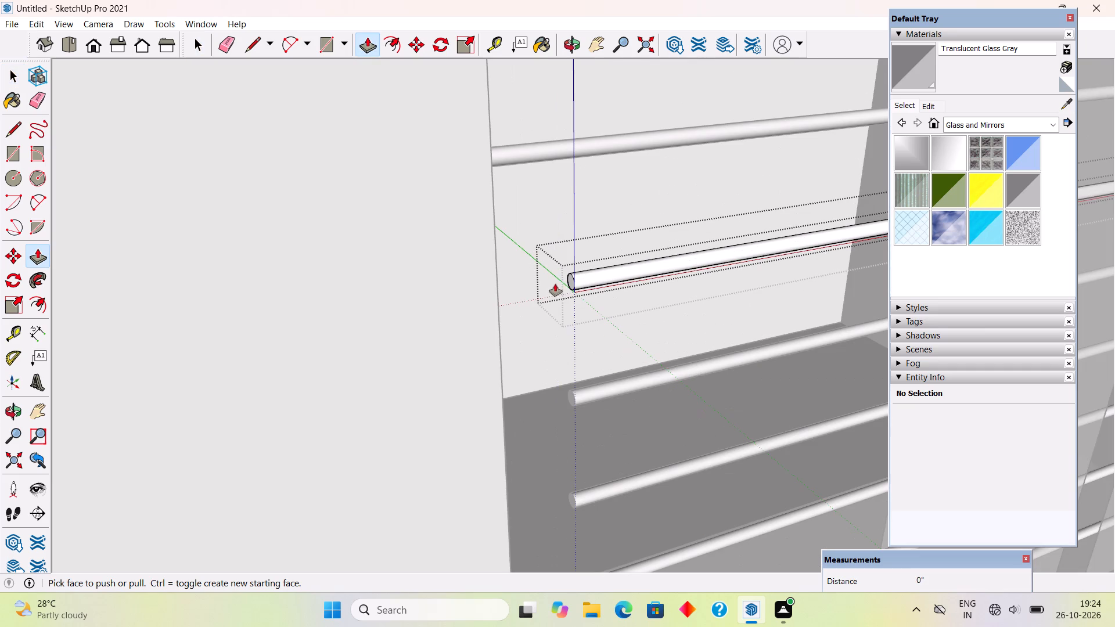
left_click(570, 282)
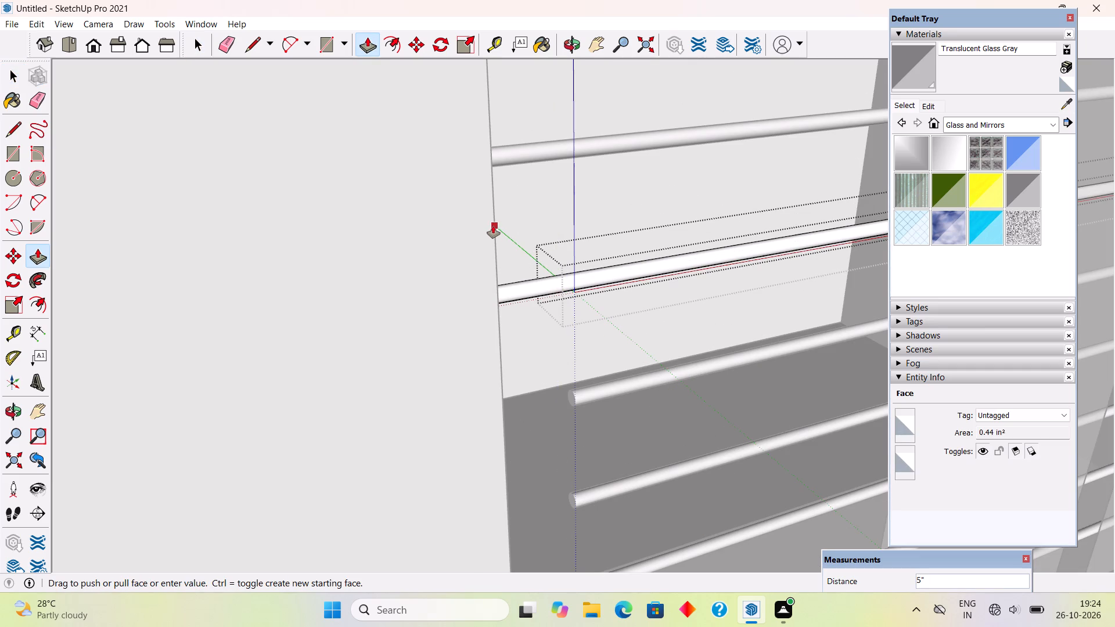
left_click(493, 226)
key("space")
Extend the porch-side ends of the seventh and eighth horizontal bars from the top to the side of the window opening.
scroll(494, 225, "down", 6)
double_click(581, 317)
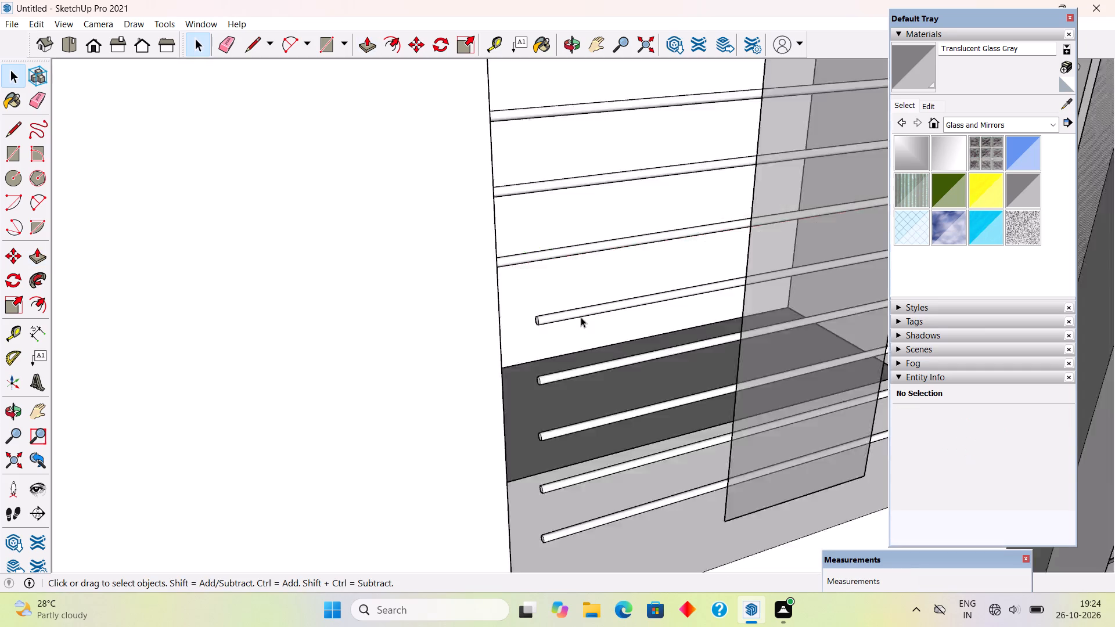
key("p")
scroll(541, 324, "up", 5)
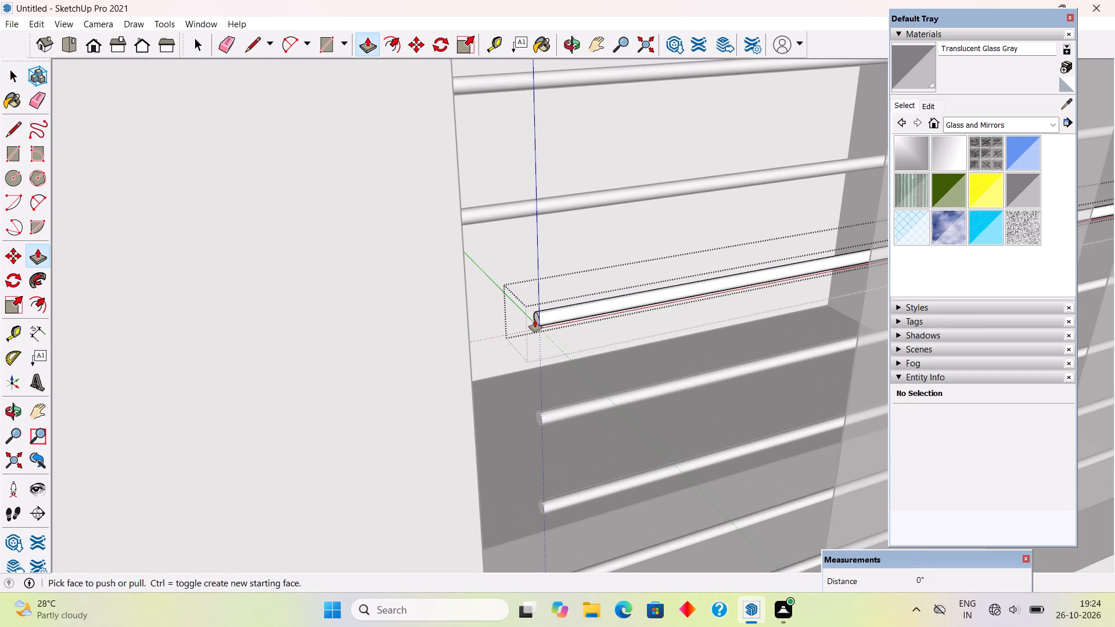
left_click(535, 320)
left_click(470, 374)
key("space")
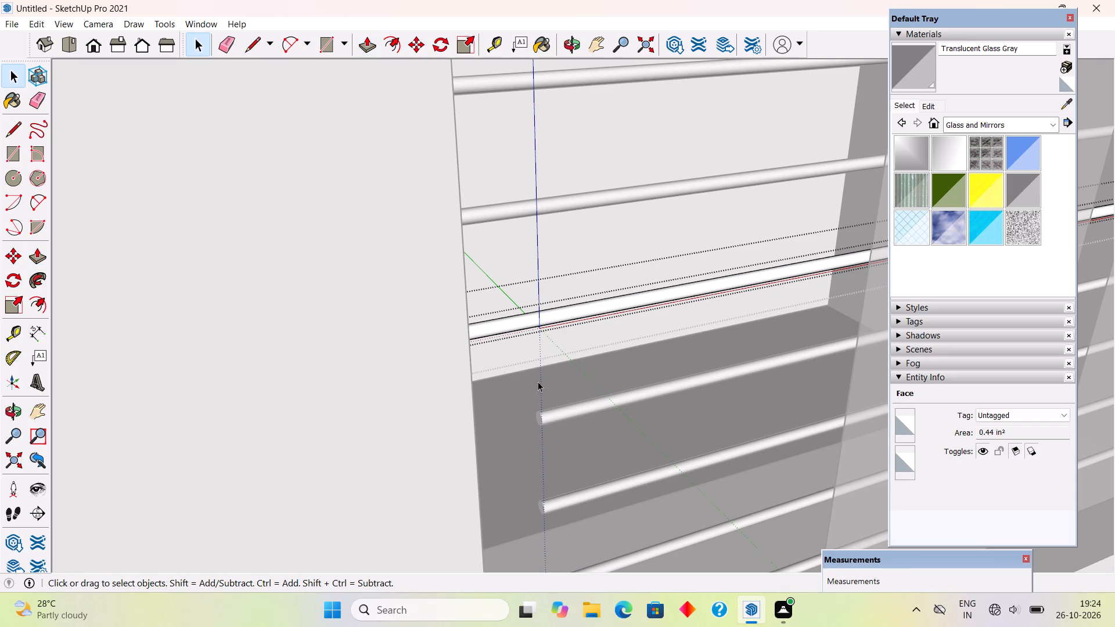
double_click(576, 415)
key("p")
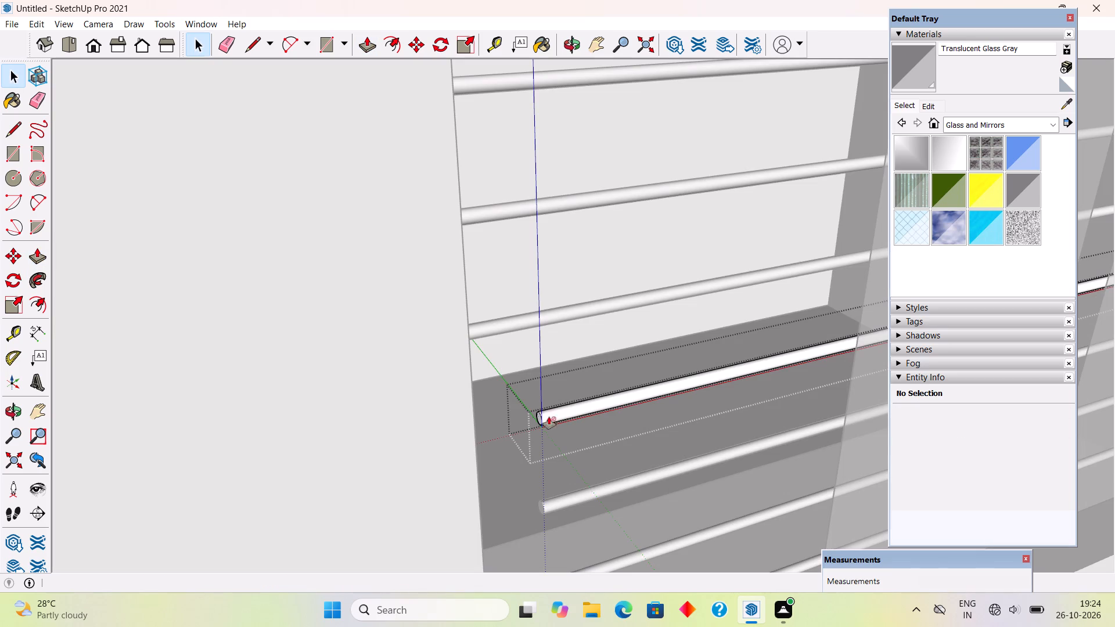
left_click(539, 420)
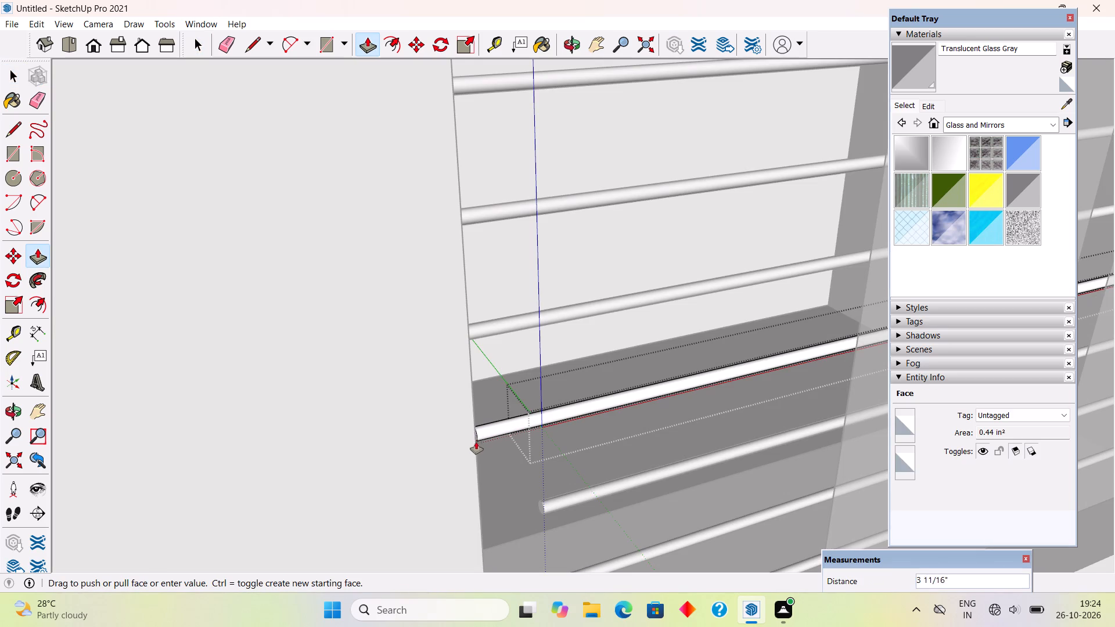
left_click(475, 447)
key("space")
Extend the porch-side ends of the ninth and tenth horizontal bars from the top 5" to the side of the window opening.
scroll(563, 251, "down", 6)
scroll(599, 417, "up", 6)
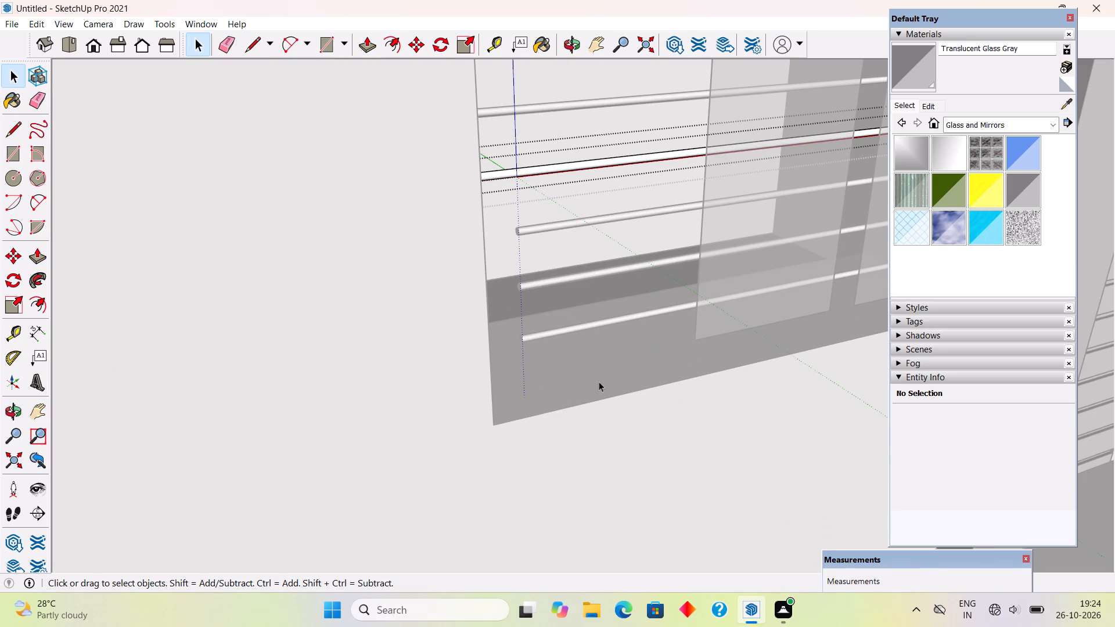
triple_click(605, 221)
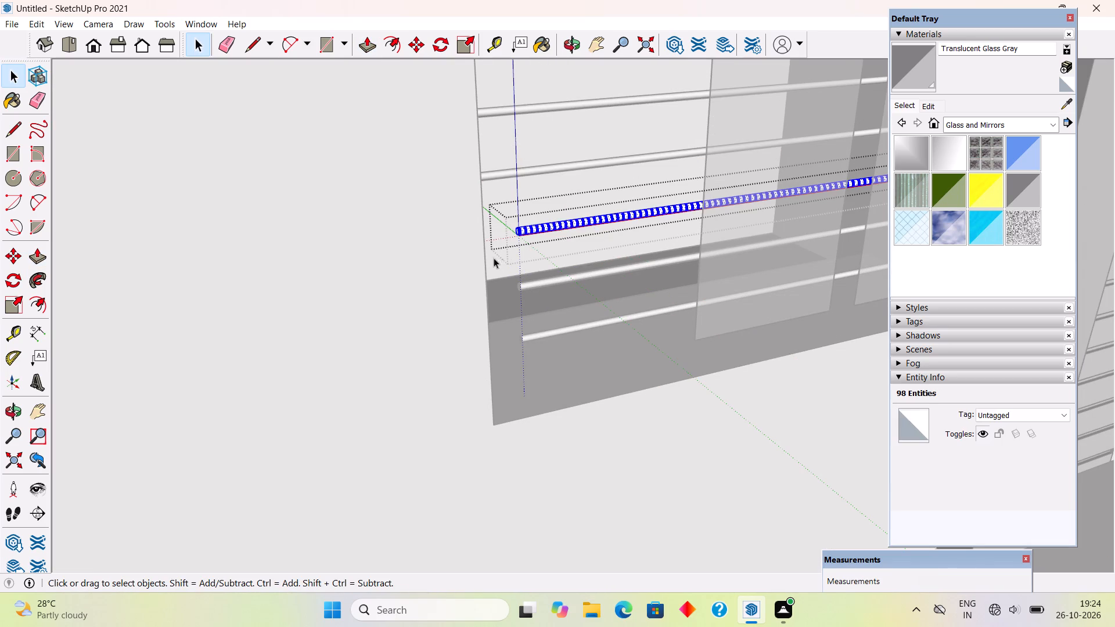
scroll(483, 252, "up", 5)
key("p")
scroll(508, 222, "up", 5)
scroll(547, 225, "down", 4)
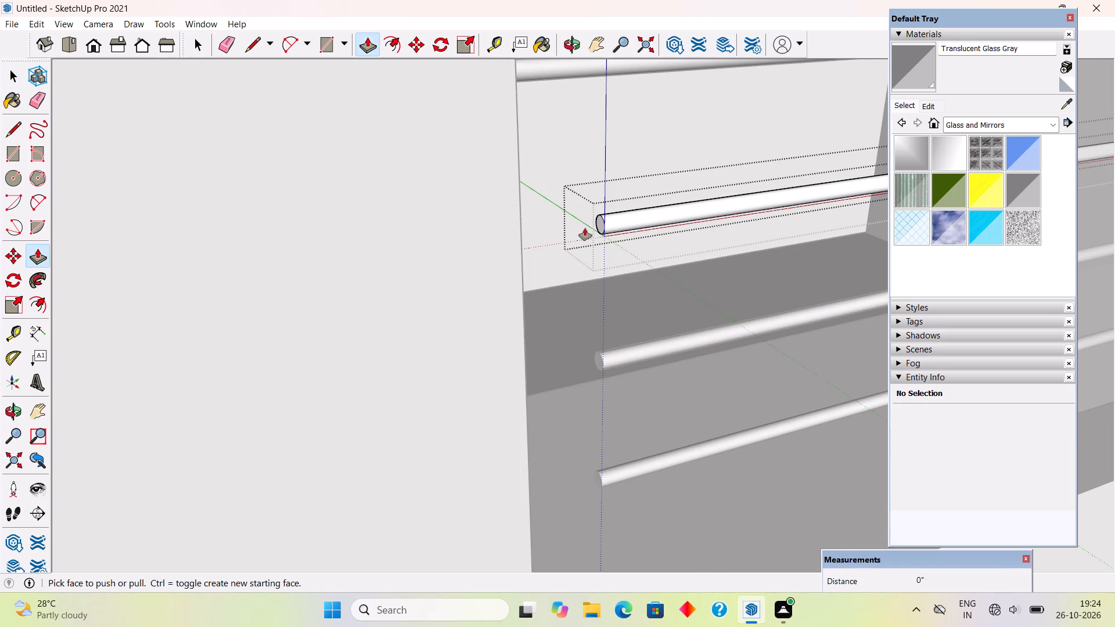
left_click(599, 226)
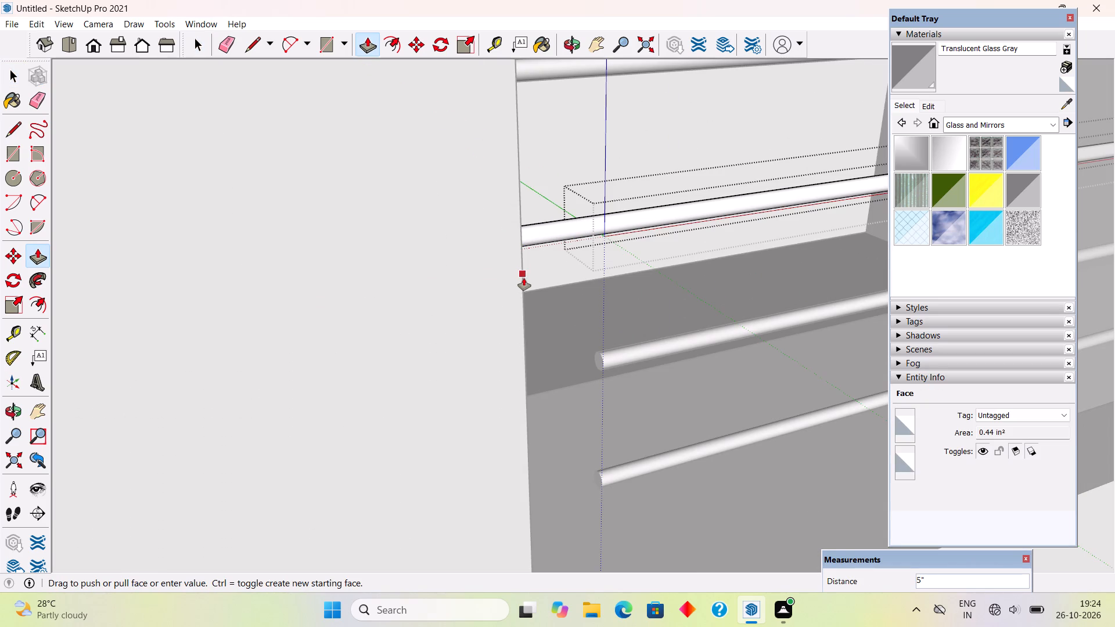
left_click(524, 280)
key("space")
double_click(618, 355)
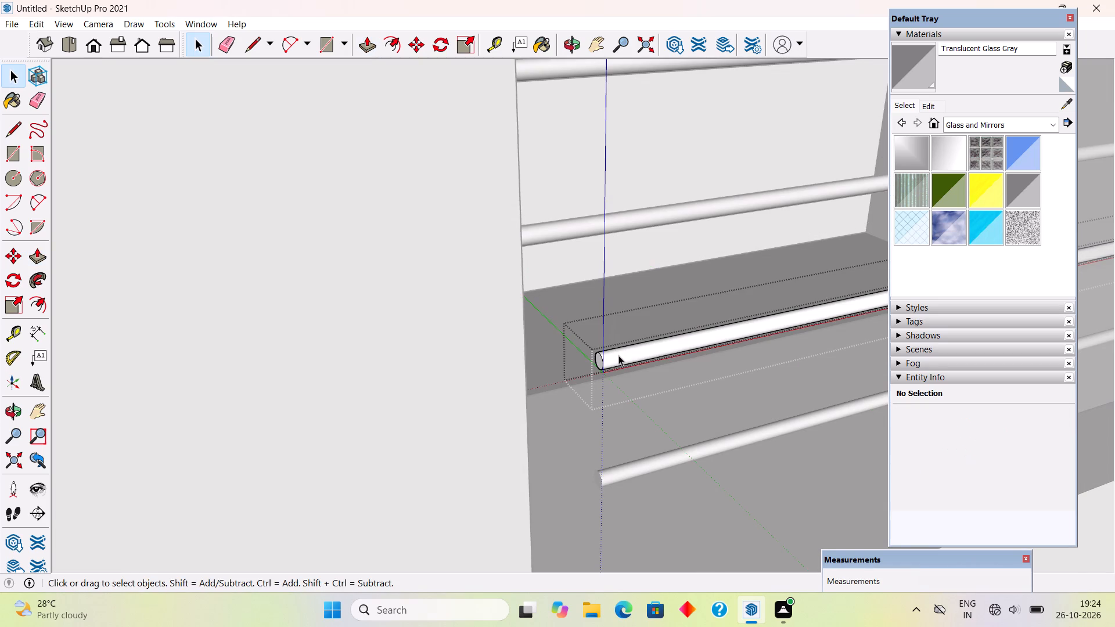
key("p")
left_click(596, 361)
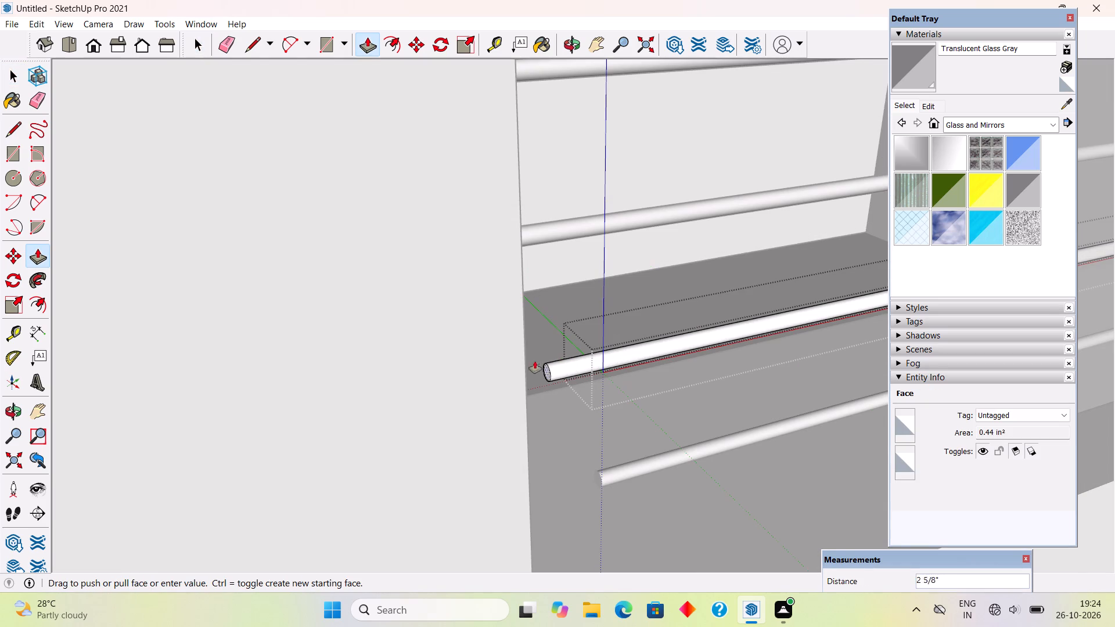
left_click(529, 414)
key("space")
Extend the porch-side end of the lowest horizontal bar to the side of the window opening and close its group.
scroll(533, 412, "down", 6)
double_click(607, 433)
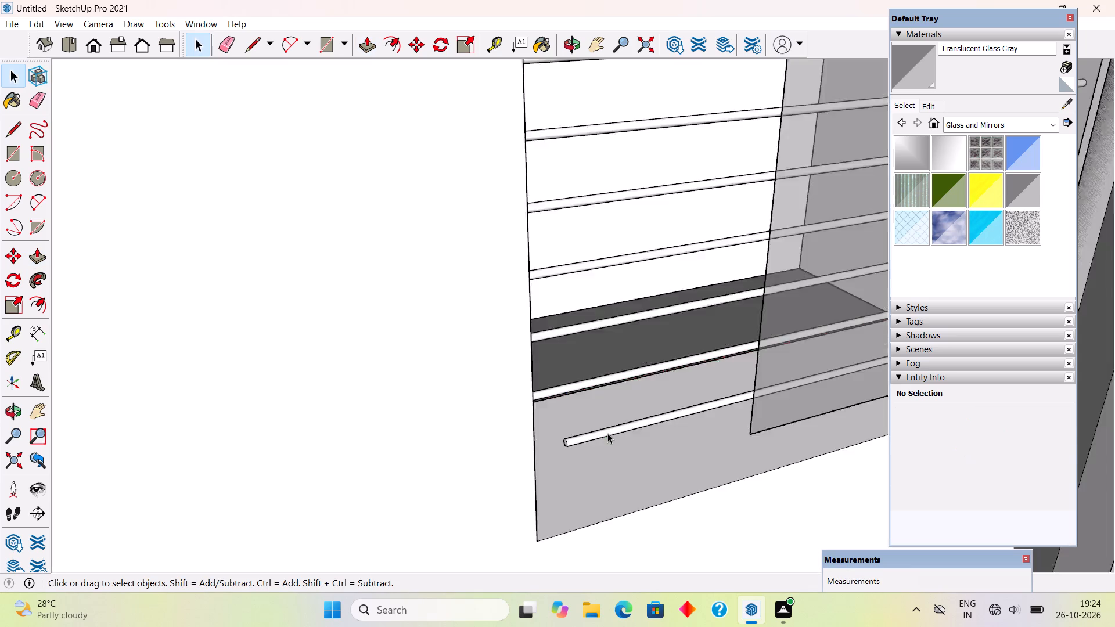
key("p")
scroll(565, 443, "up", 4)
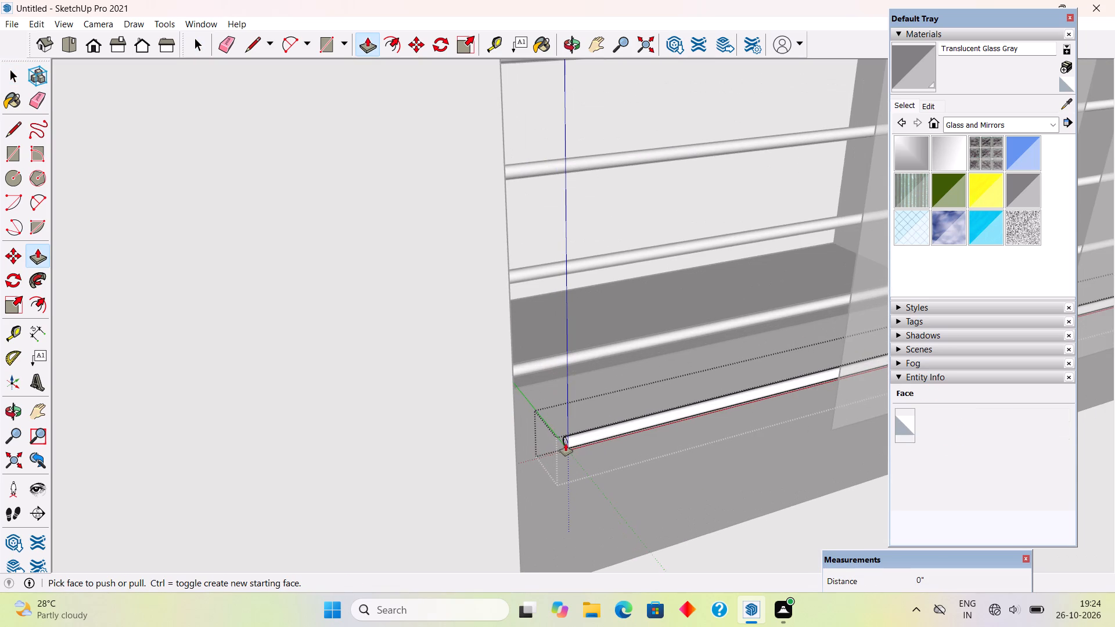
left_click(566, 444)
left_click(519, 473)
key("space")
scroll(535, 391, "down", 5)
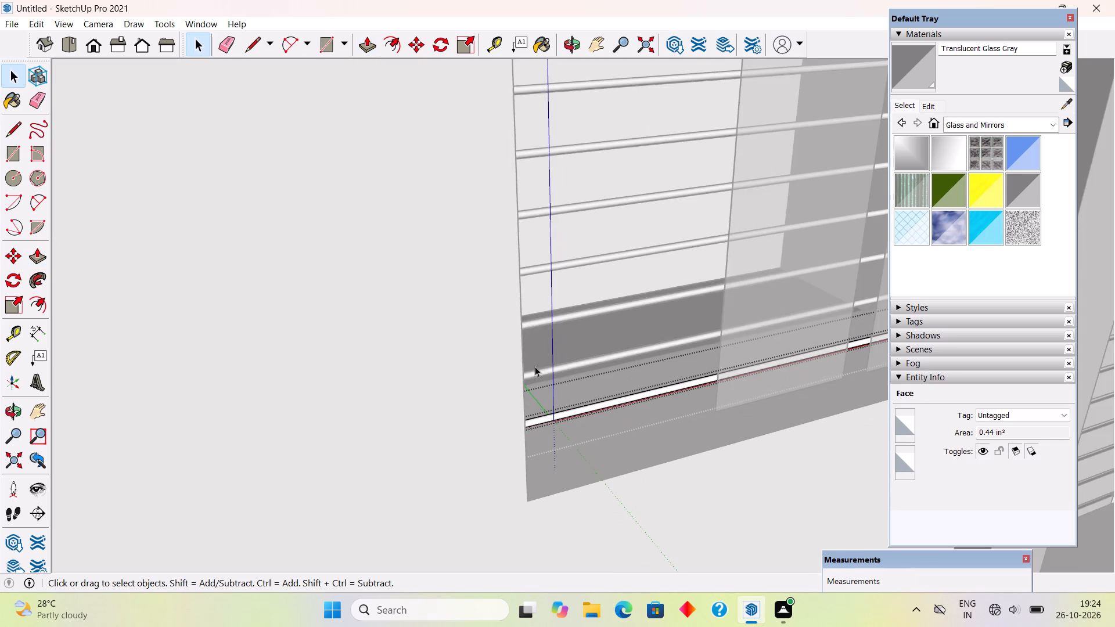
scroll(548, 309, "down", 19)
left_click(798, 263)
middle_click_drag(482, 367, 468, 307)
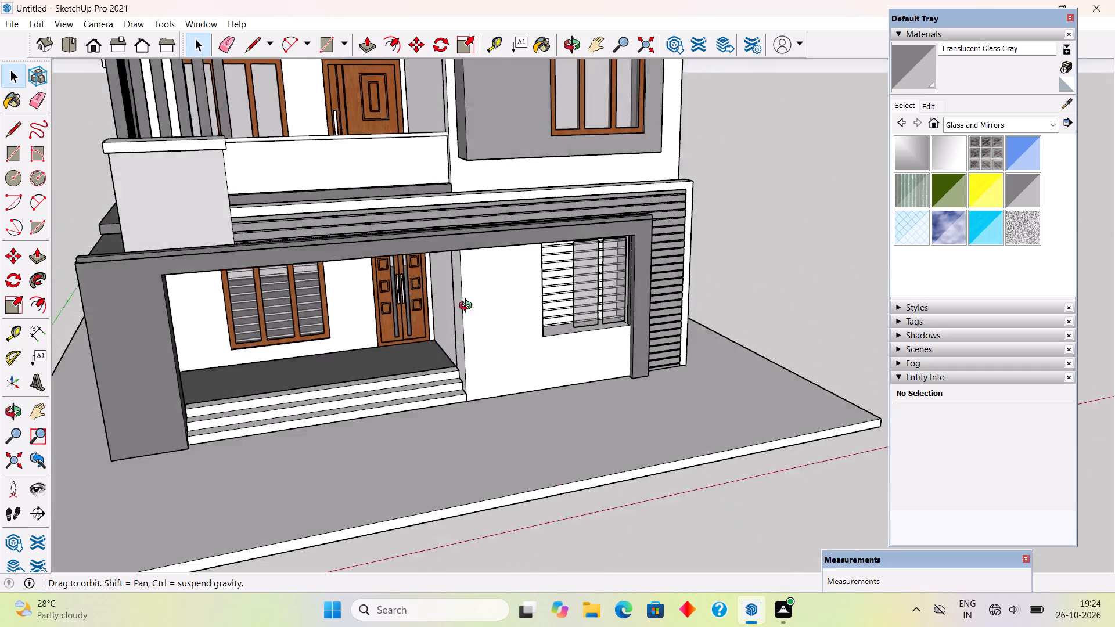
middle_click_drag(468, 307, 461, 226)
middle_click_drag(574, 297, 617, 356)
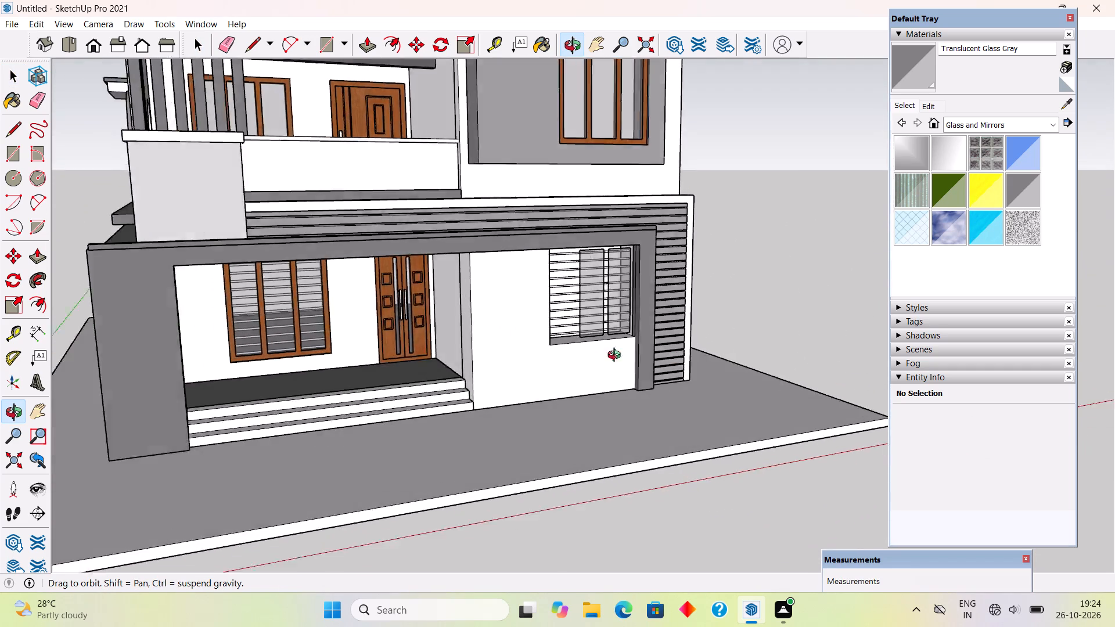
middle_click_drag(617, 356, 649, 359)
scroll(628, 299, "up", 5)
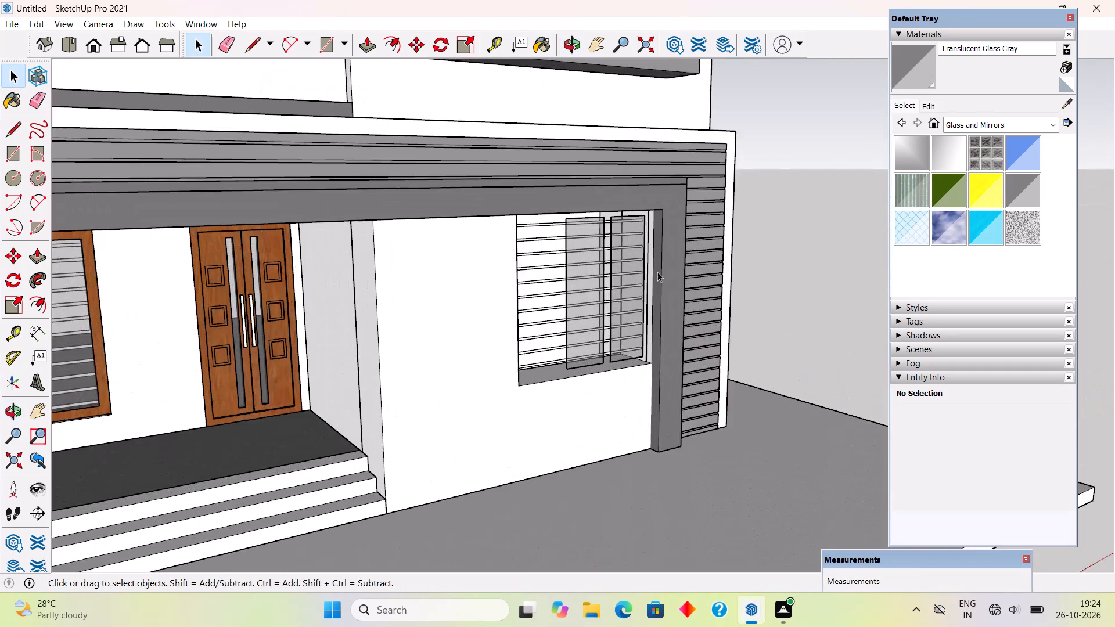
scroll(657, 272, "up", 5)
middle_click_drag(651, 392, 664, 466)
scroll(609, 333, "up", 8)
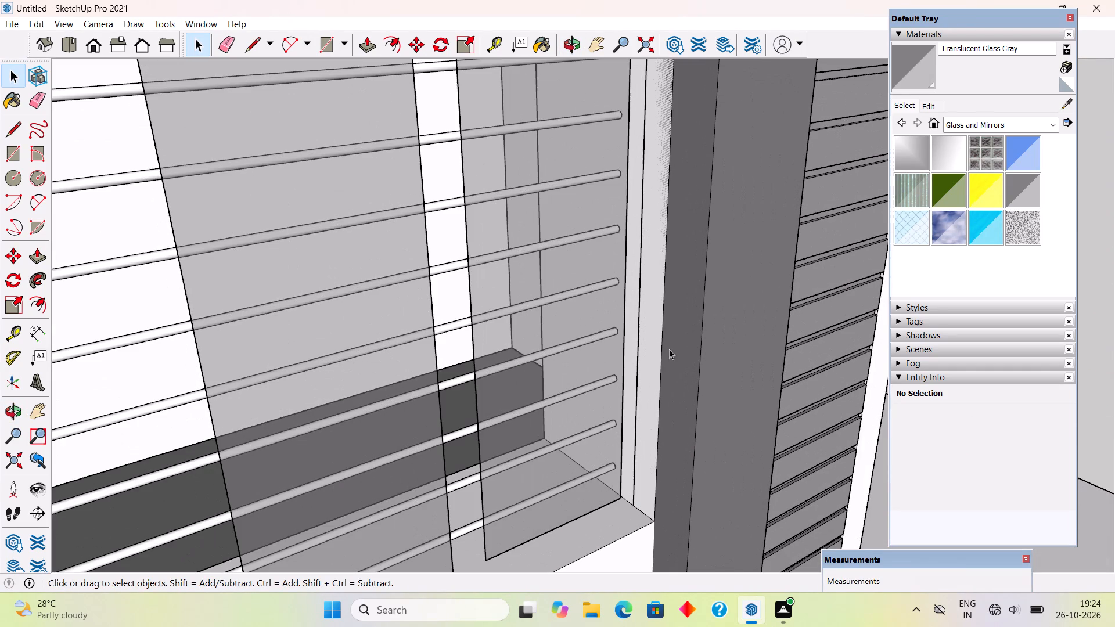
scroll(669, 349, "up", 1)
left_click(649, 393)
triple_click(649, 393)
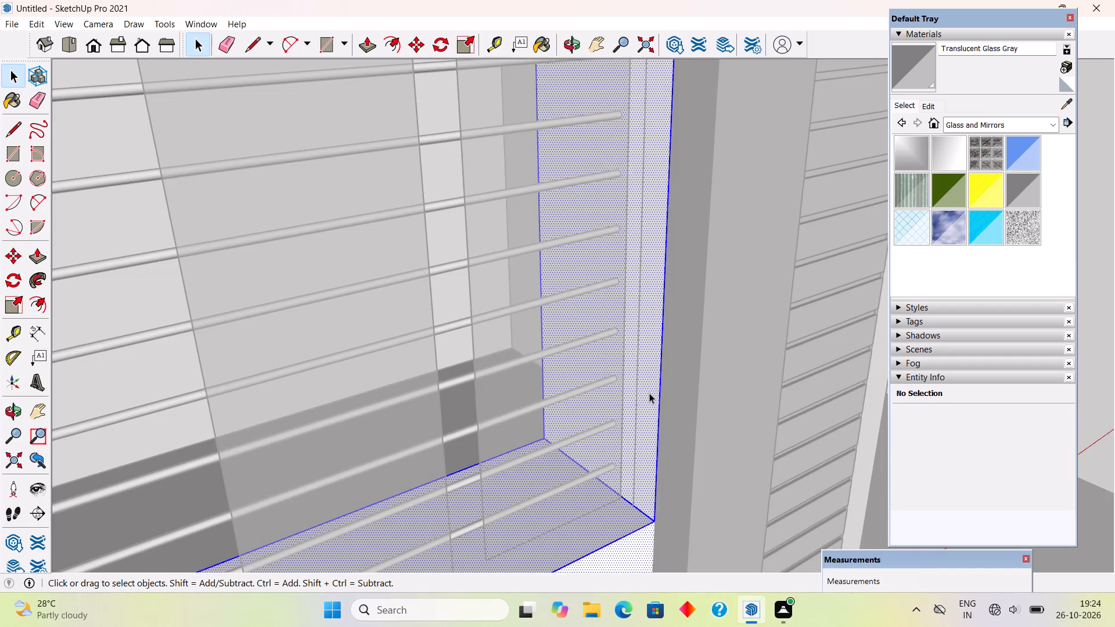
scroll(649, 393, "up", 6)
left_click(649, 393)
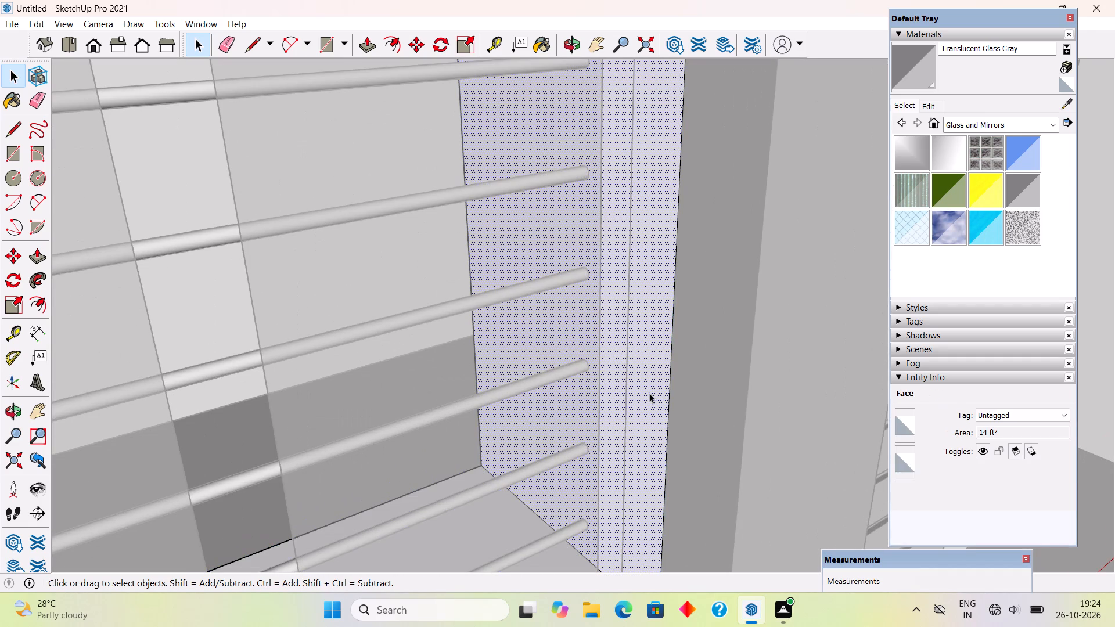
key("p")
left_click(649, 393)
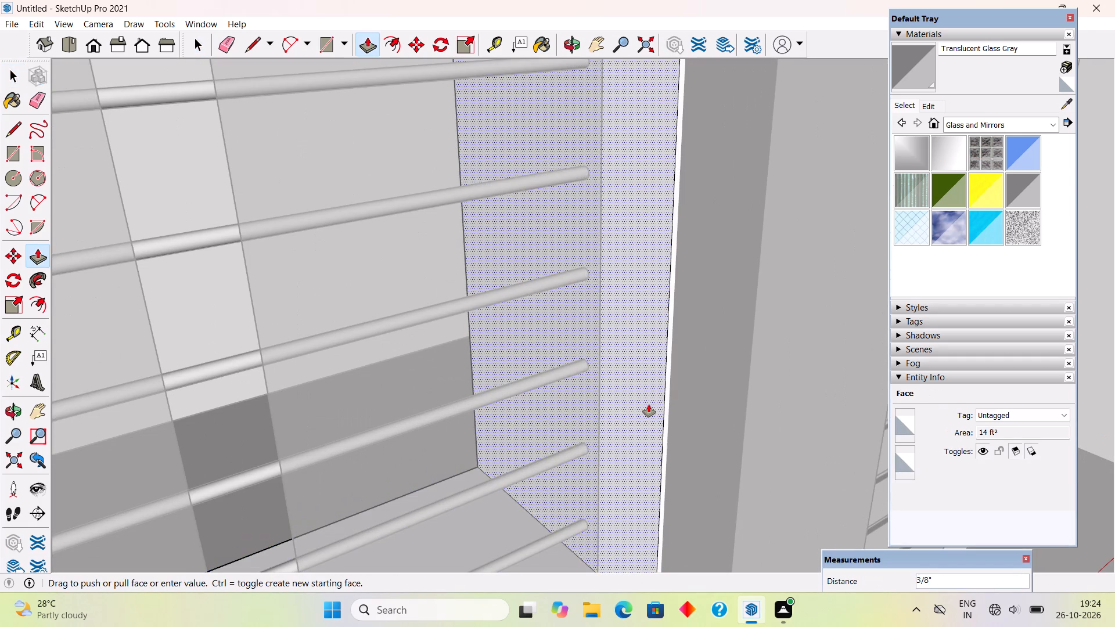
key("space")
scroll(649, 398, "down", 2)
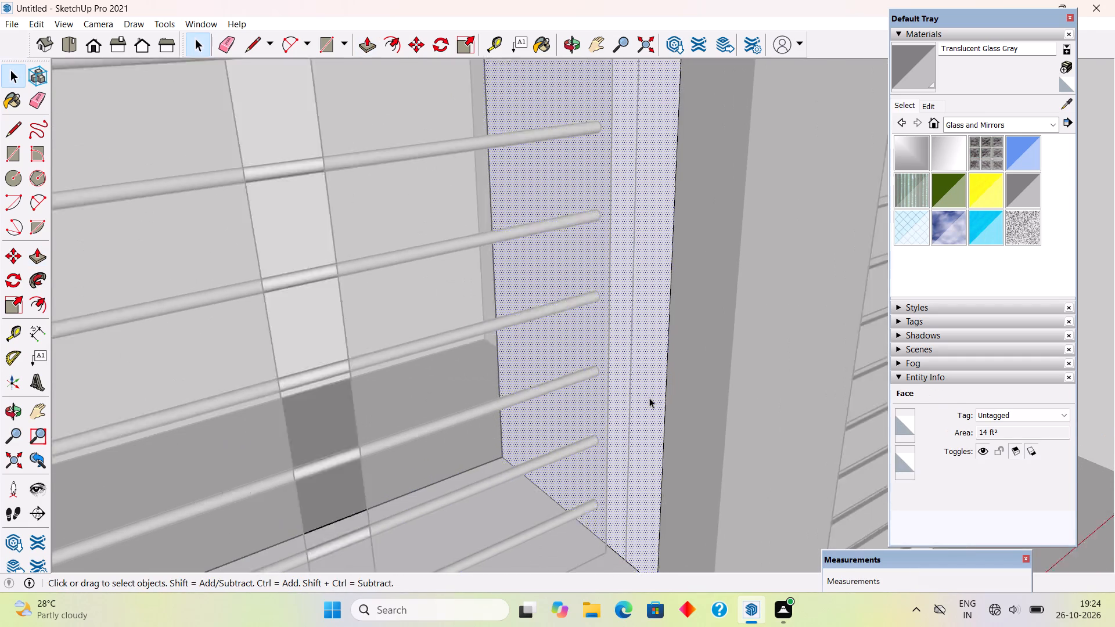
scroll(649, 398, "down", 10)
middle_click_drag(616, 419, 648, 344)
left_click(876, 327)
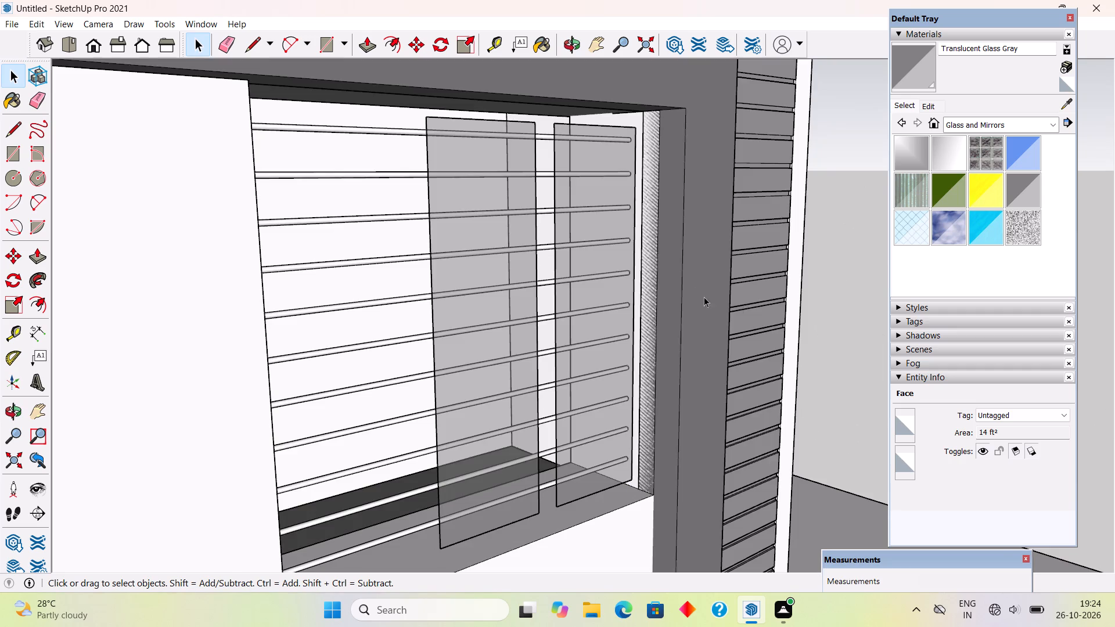
Inside the wall group, Push/Pull the window opening's side face farthest from the porch 0.1" into the opening, and close the group.
middle_click_drag(696, 287, 783, 322)
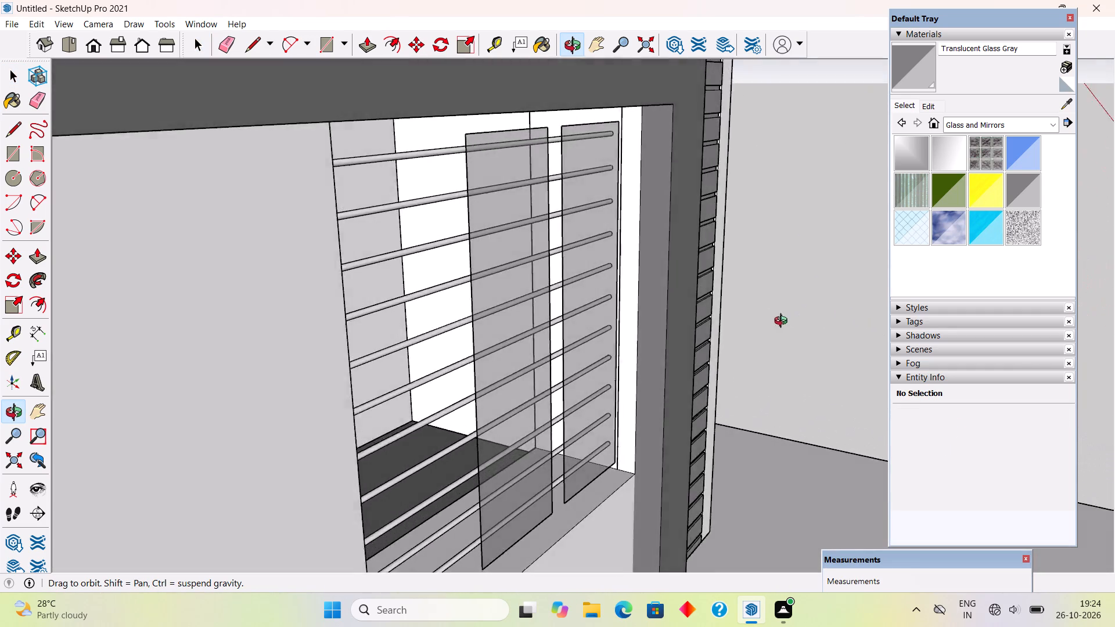
middle_click_drag(783, 322, 656, 427)
scroll(627, 409, "up", 5)
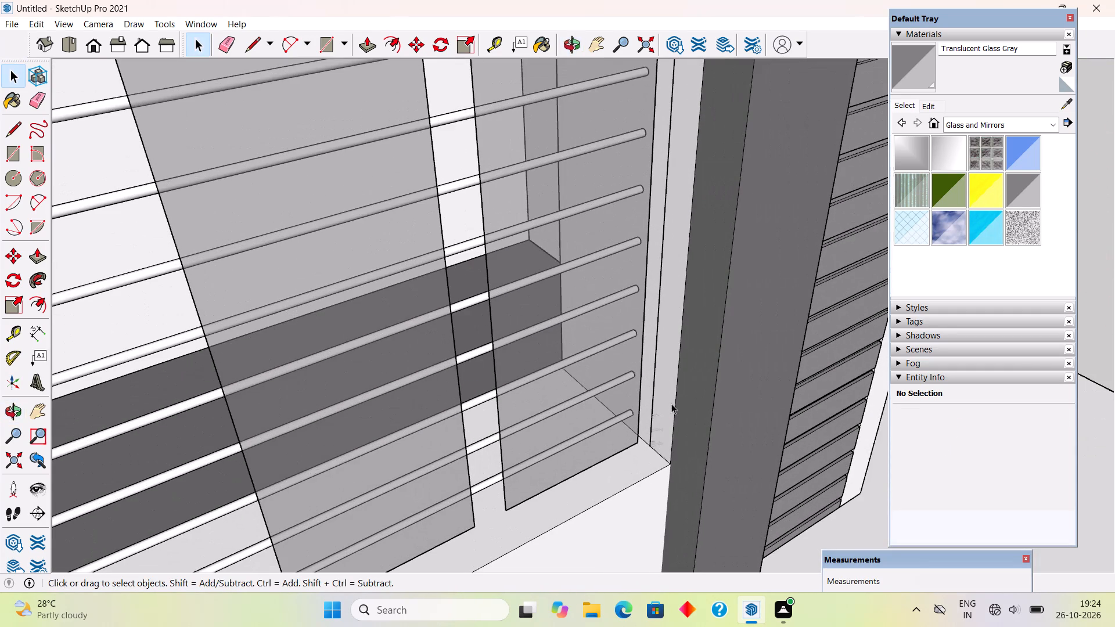
left_click(672, 403)
scroll(664, 405, "up", 5)
triple_click(664, 405)
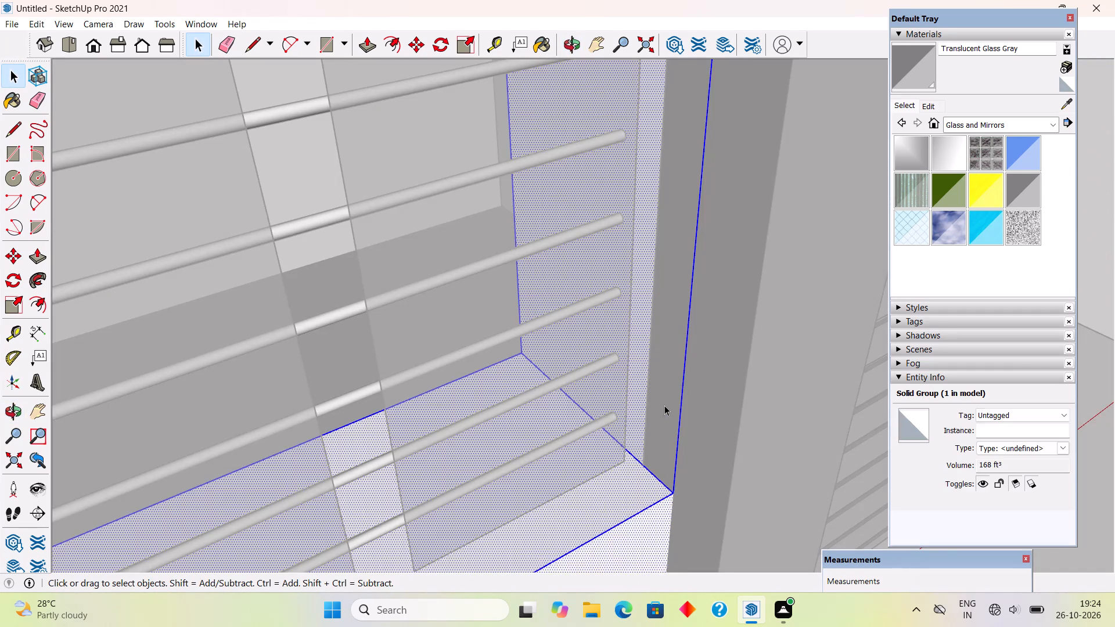
left_click(664, 405)
scroll(664, 405, "up", 1)
key("p")
left_click(664, 405)
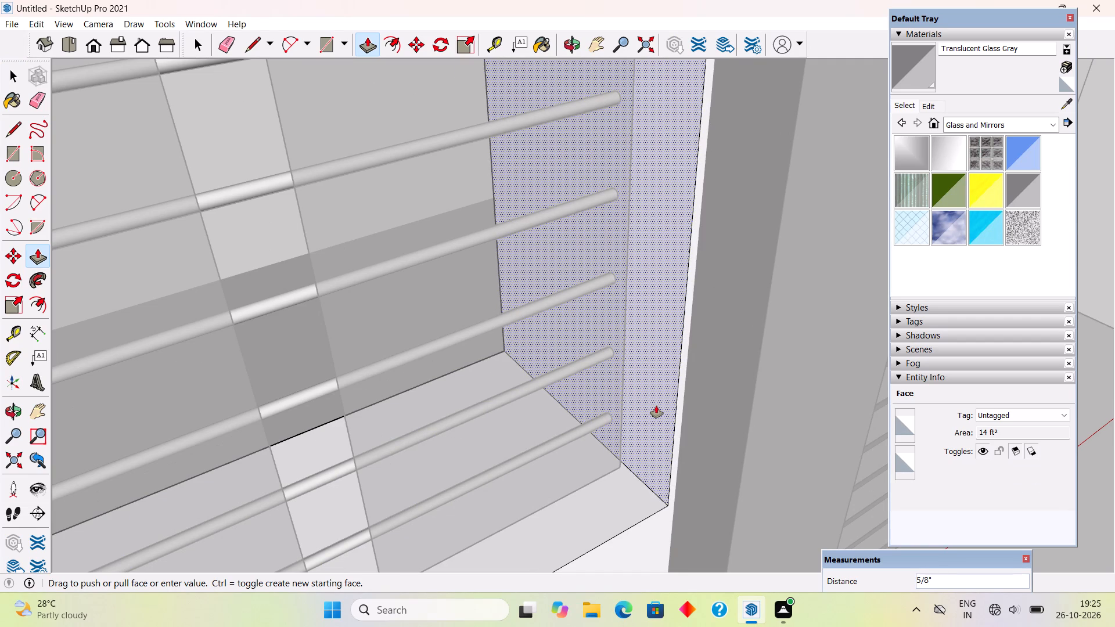
key("space")
left_click(671, 415)
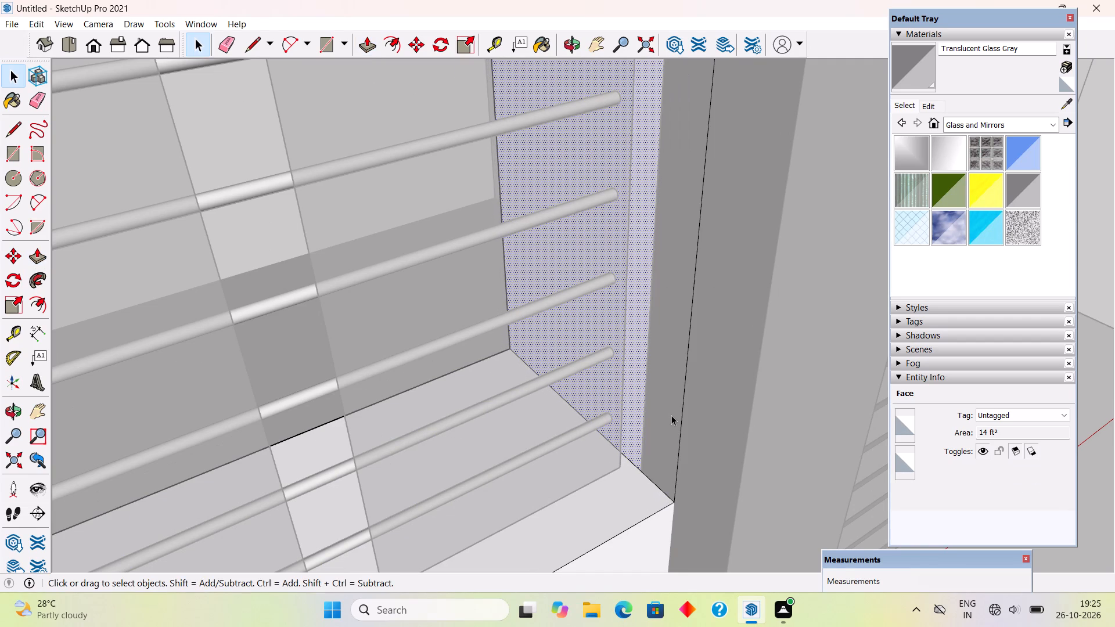
key("p")
left_click(671, 415)
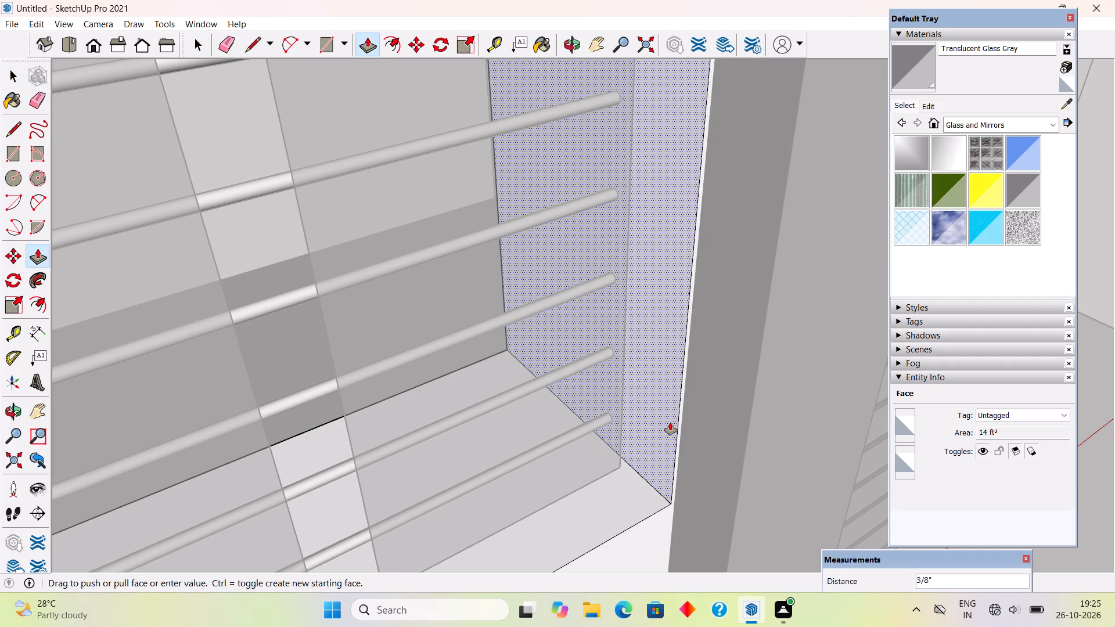
type(".1\"")
key("Return")
key("space")
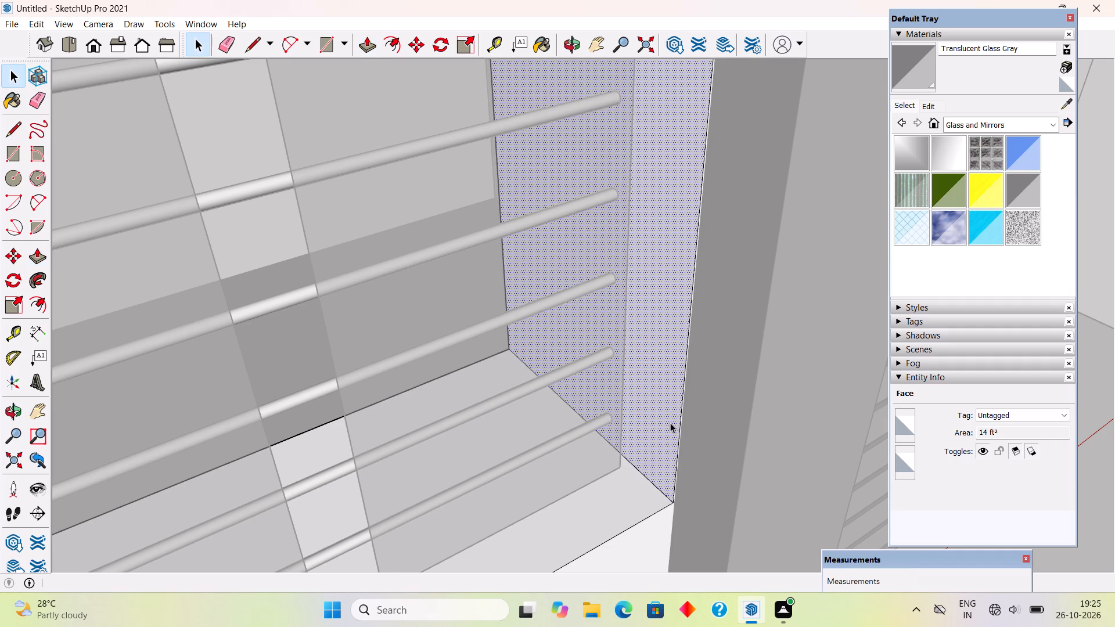
scroll(682, 394, "down", 12)
middle_click_drag(589, 311, 339, 189)
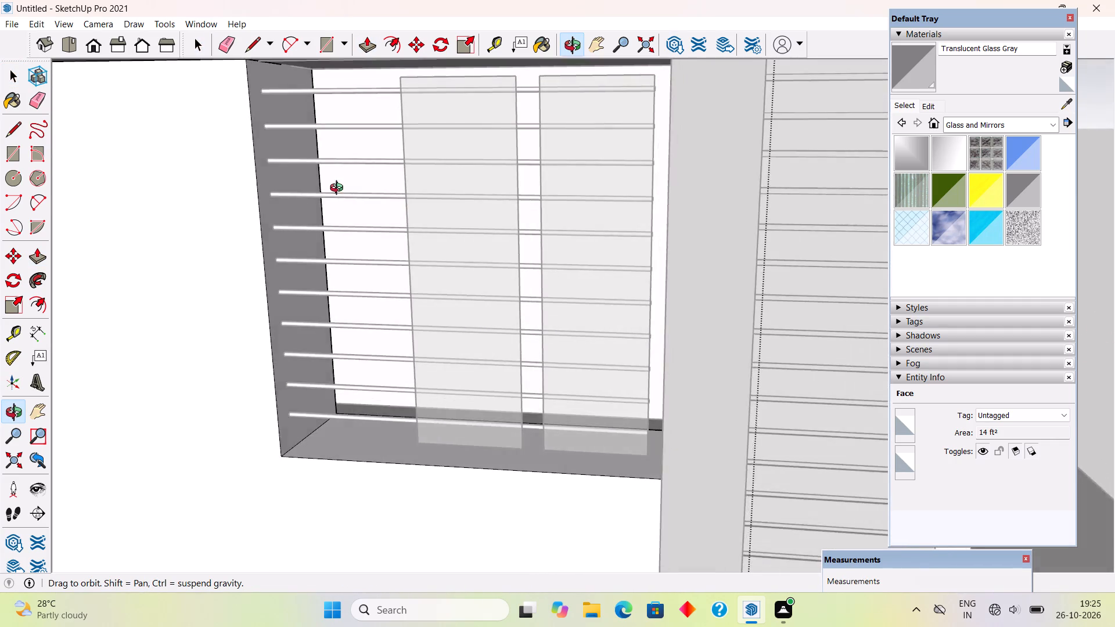
middle_click_drag(339, 189, 462, 217)
scroll(462, 217, "down", 7)
left_click(847, 257)
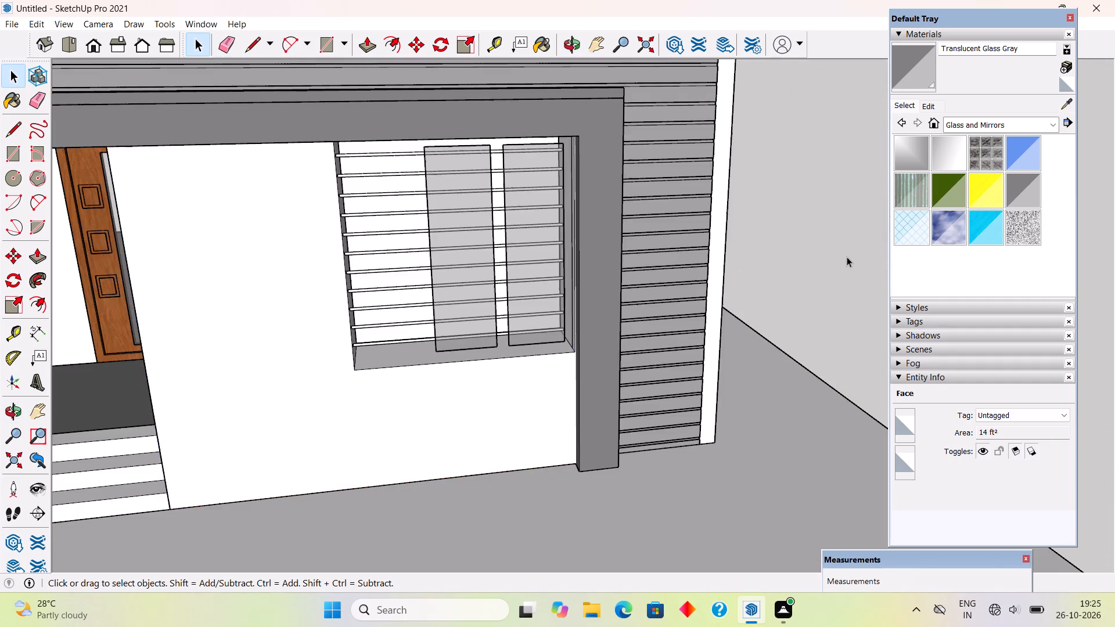
Unhide all hidden geometry to bring back the ground-floor window's frame and glass.
middle_click_drag(641, 347, 625, 271)
scroll(488, 297, "down", 4)
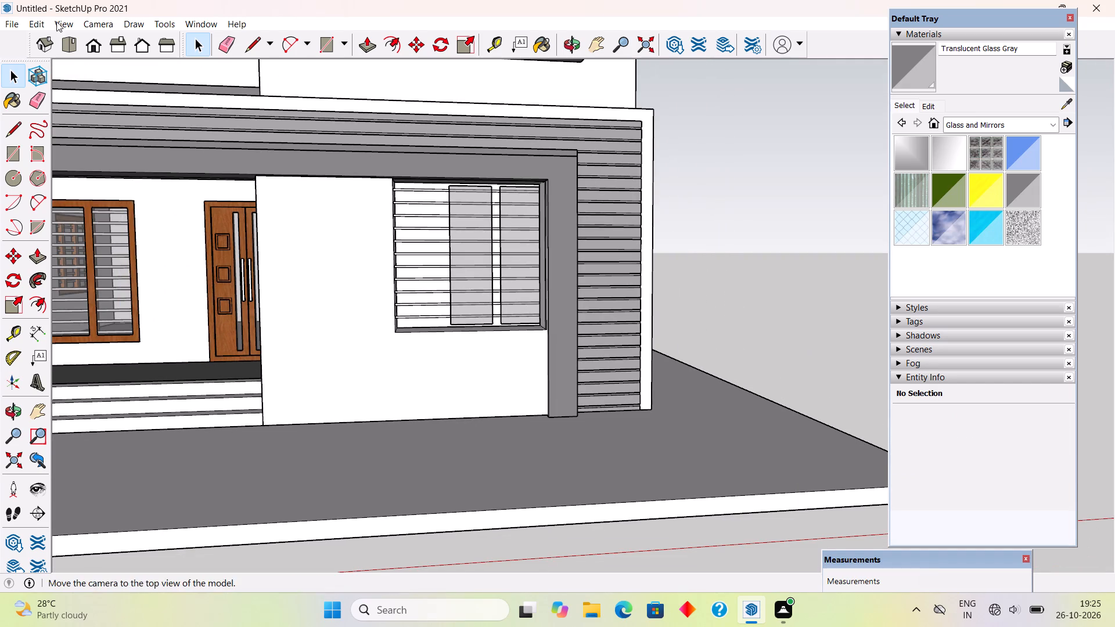
left_click(38, 24)
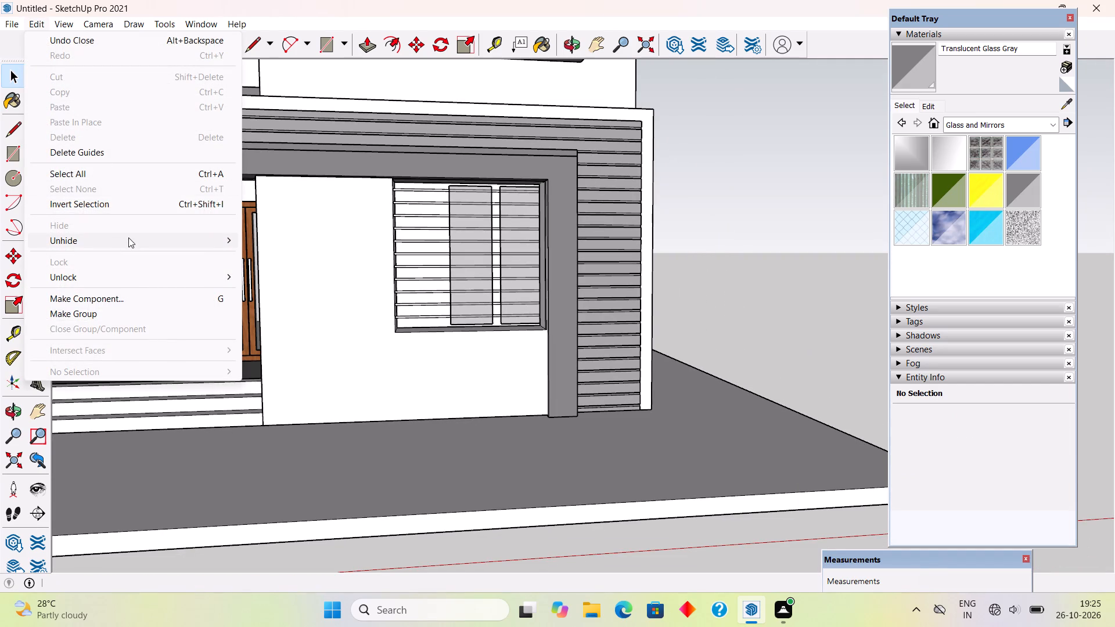
left_click(128, 237)
left_click(268, 265)
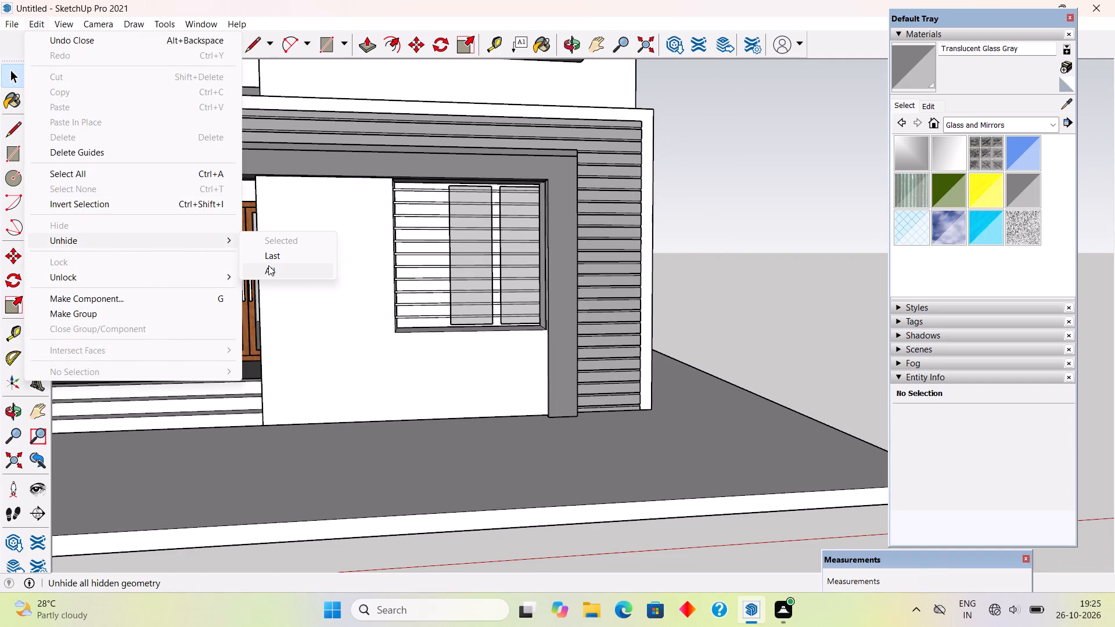
Examine the house's front facade, checking the barred ground-floor windows against the upper-floor windows.
middle_click_drag(431, 278, 515, 312)
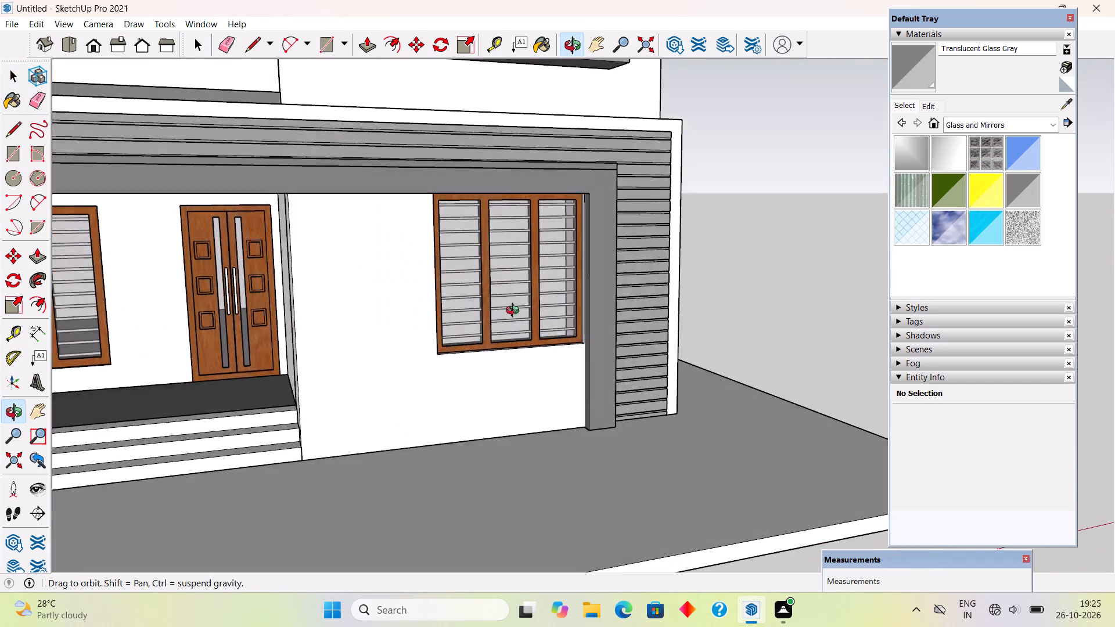
middle_click_drag(515, 312, 542, 307)
scroll(542, 307, "down", 5)
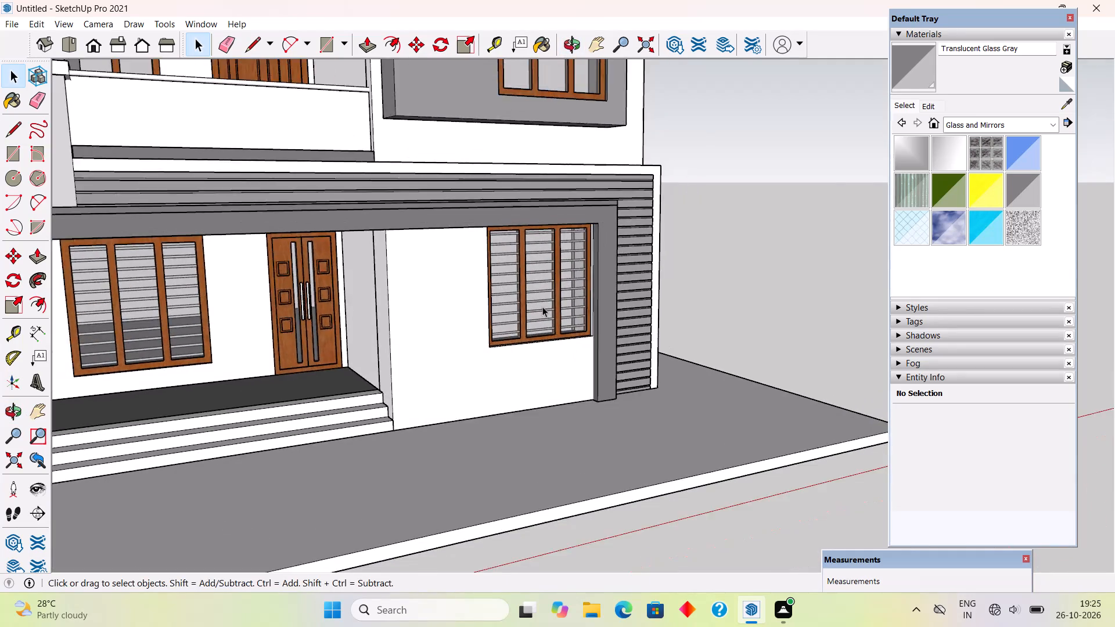
scroll(542, 307, "down", 2)
middle_click_drag(449, 312, 336, 264)
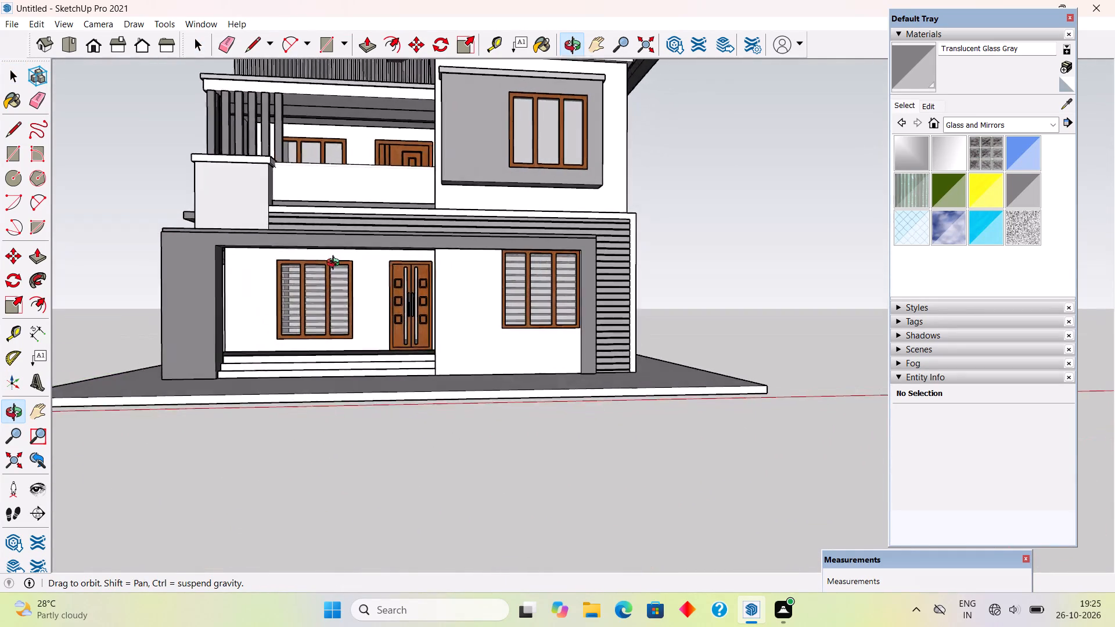
middle_click_drag(336, 264, 383, 283)
scroll(383, 283, "up", 3)
scroll(386, 279, "down", 5)
middle_click_drag(389, 238, 389, 281)
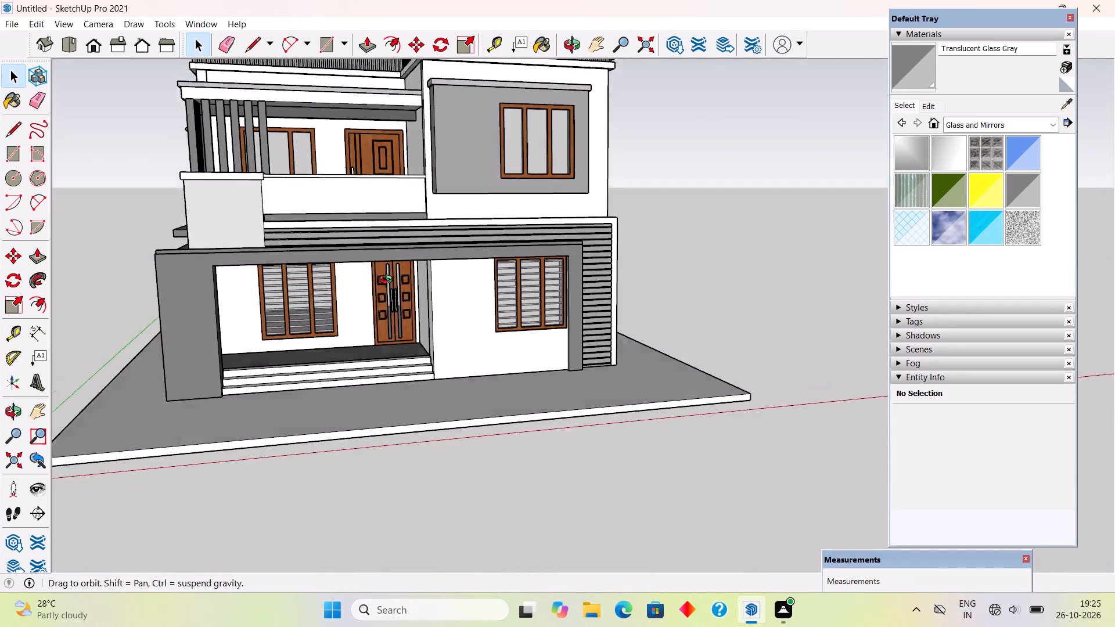
middle_click_drag(389, 281, 383, 318)
scroll(659, 244, "down", 2)
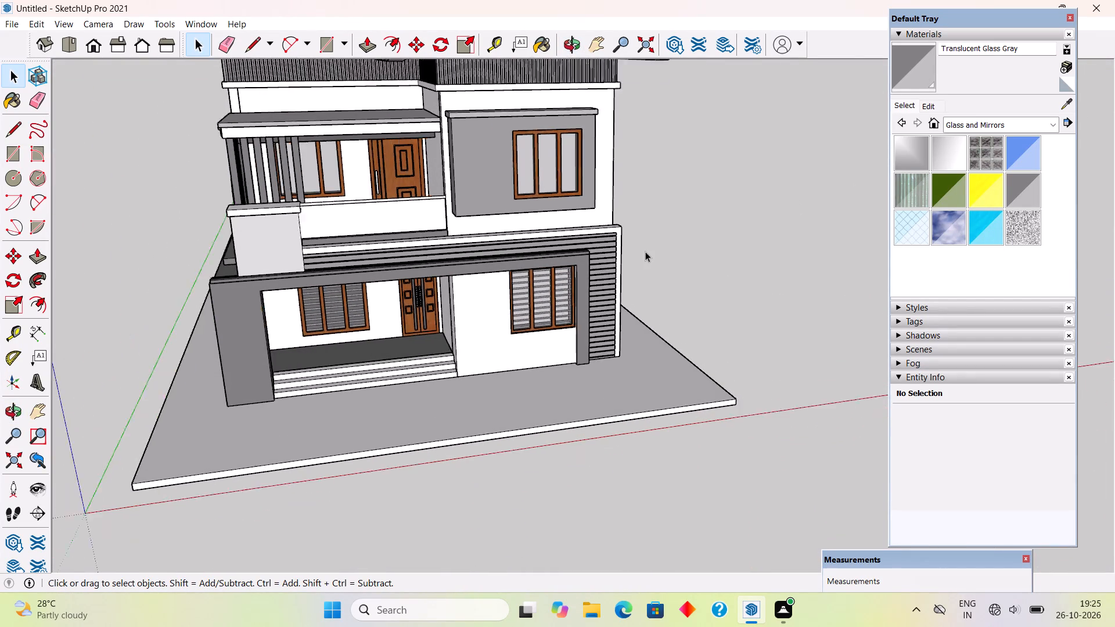
Examine the house's front and round-window side for surfaces that still need a material.
scroll(645, 251, "down", 1)
middle_click_drag(515, 219, 436, 170)
scroll(592, 162, "down", 4)
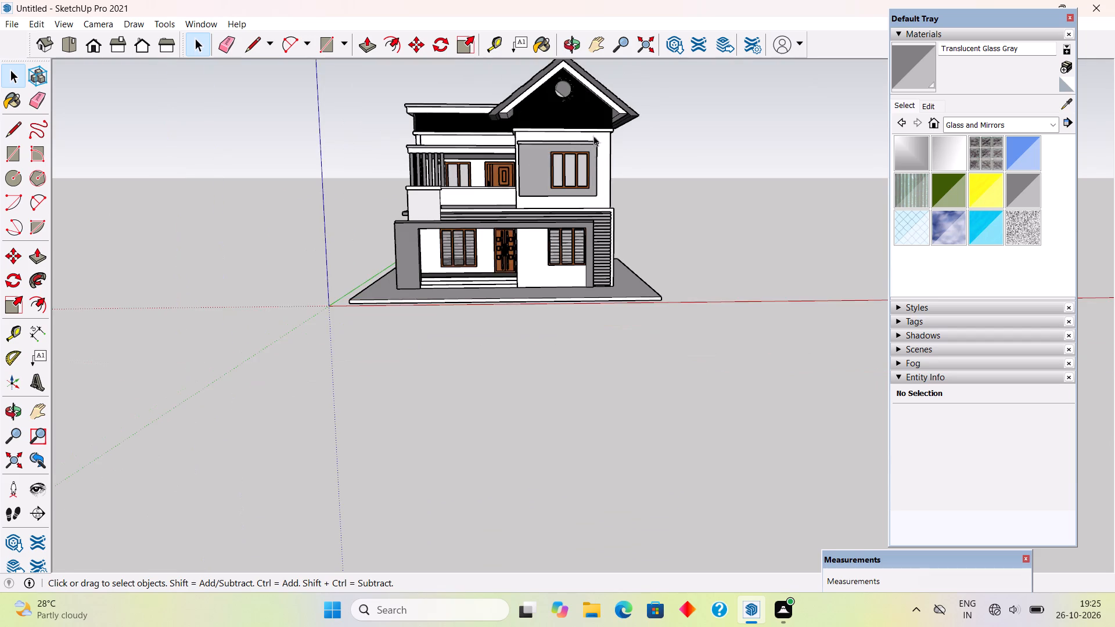
middle_click_drag(606, 178, 693, 256)
scroll(592, 107, "up", 11)
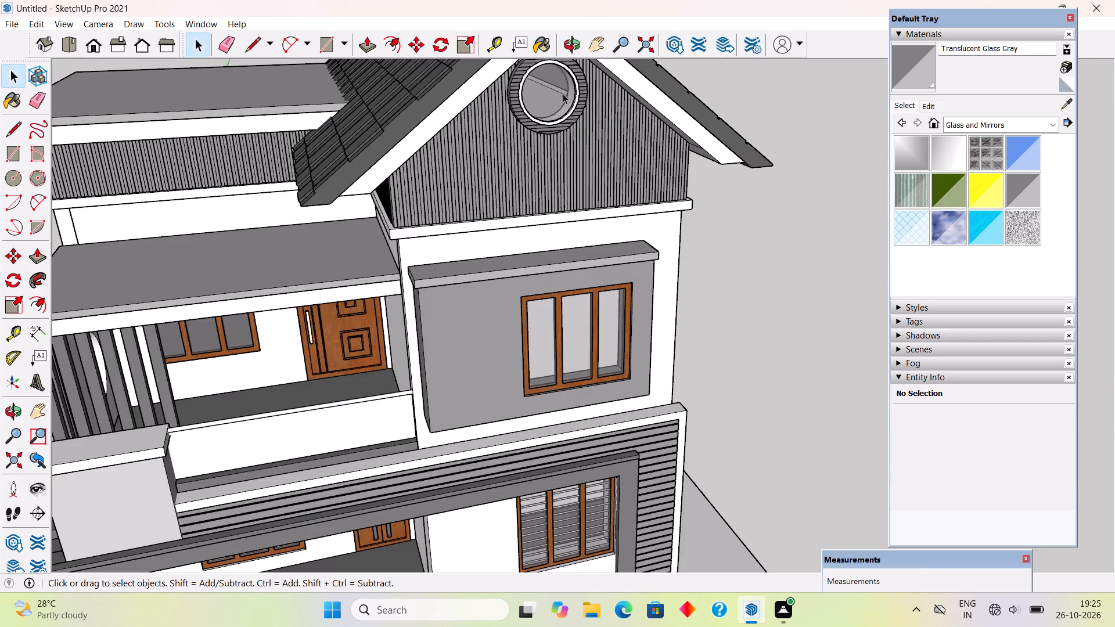
scroll(563, 96, "up", 4)
middle_click_drag(564, 160, 506, 192)
scroll(506, 192, "down", 10)
scroll(549, 276, "down", 4)
middle_click_drag(546, 333, 561, 206)
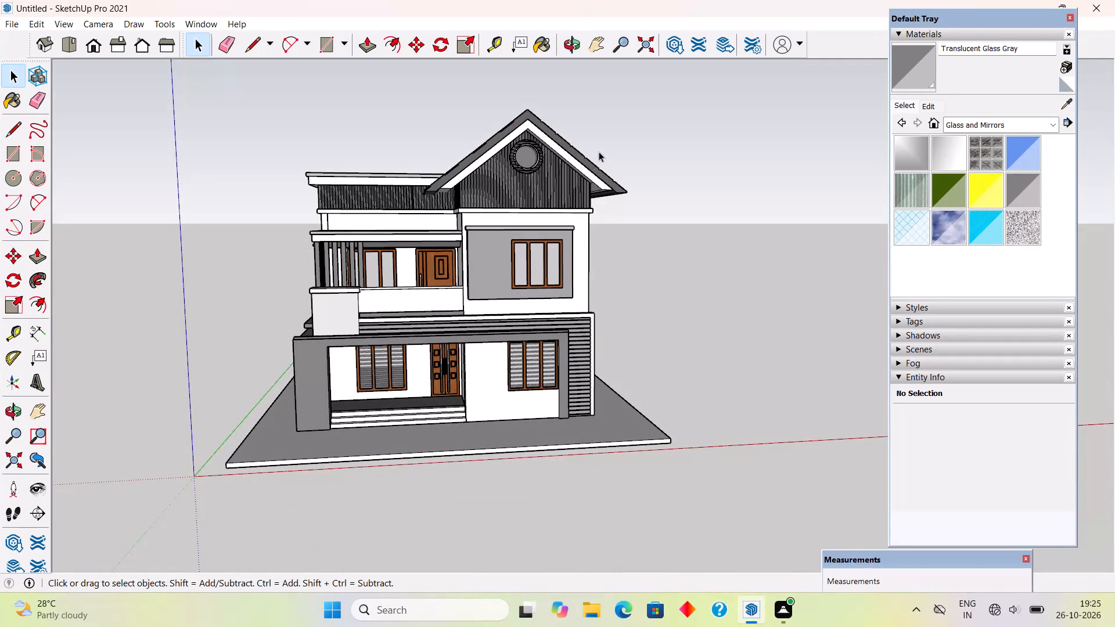
middle_click_drag(356, 324, 715, 359)
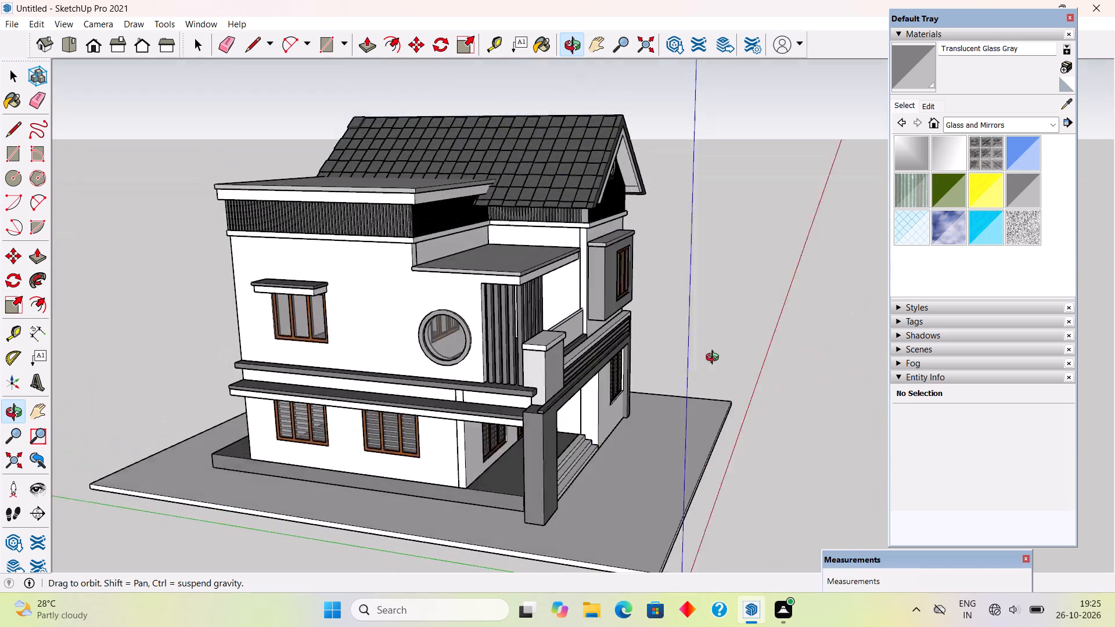
middle_click_drag(715, 359, 715, 354)
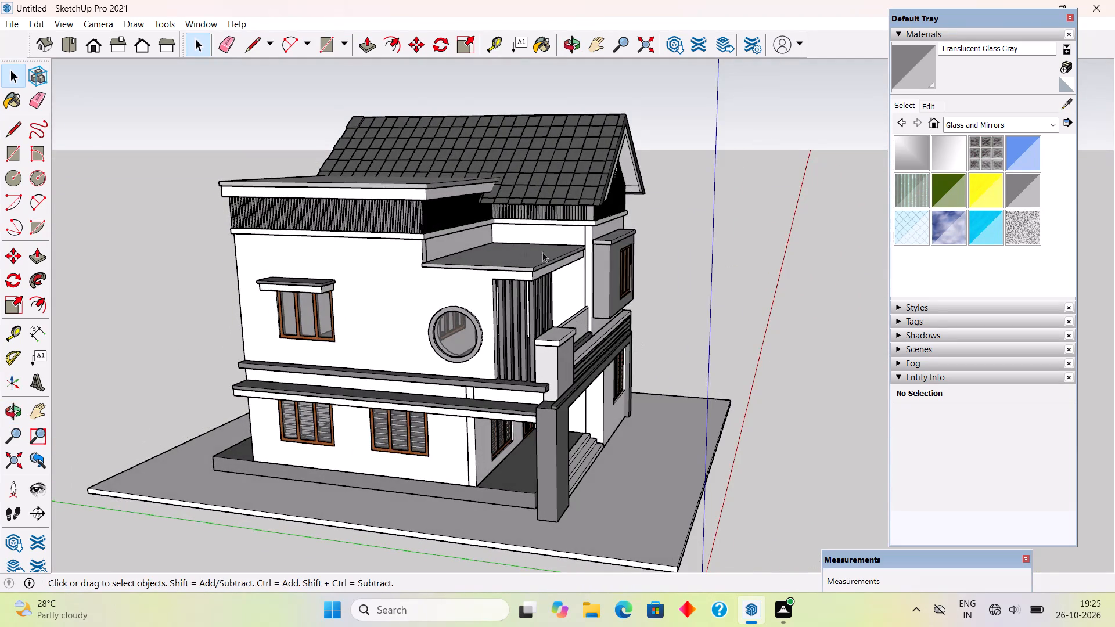
middle_click_drag(548, 257, 442, 248)
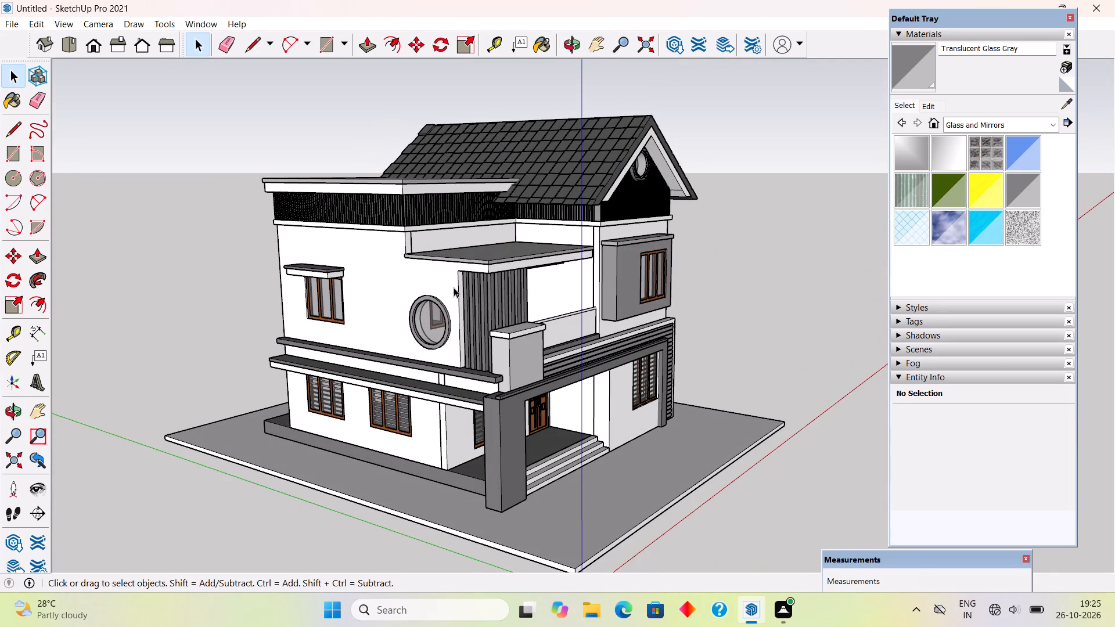
scroll(454, 287, "up", 1)
middle_click_drag(497, 291, 384, 225)
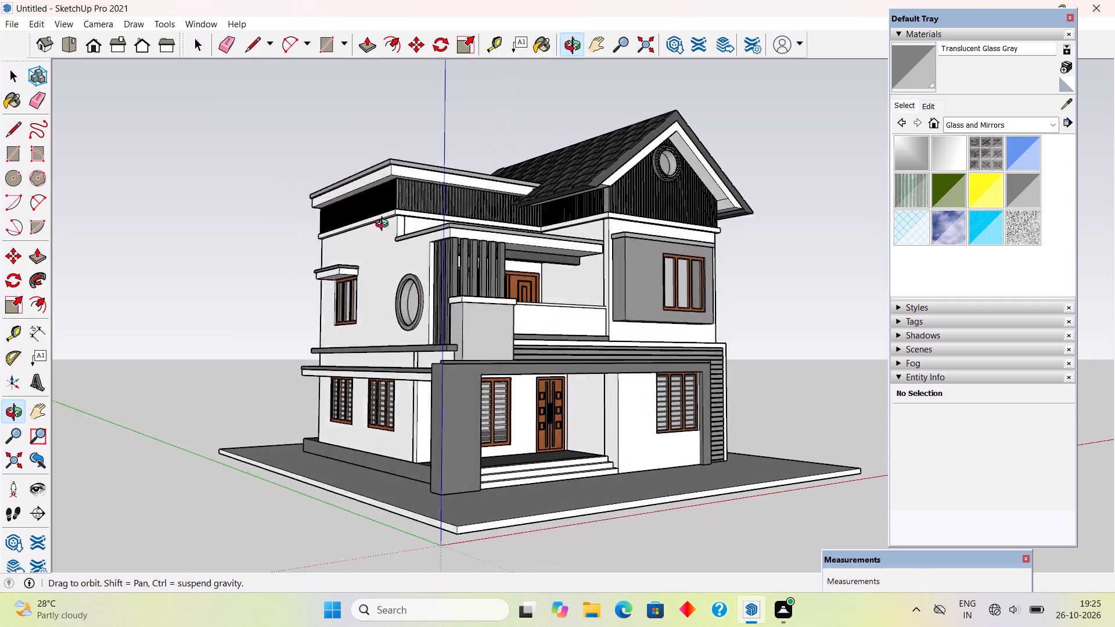
middle_click_drag(384, 225, 241, 289)
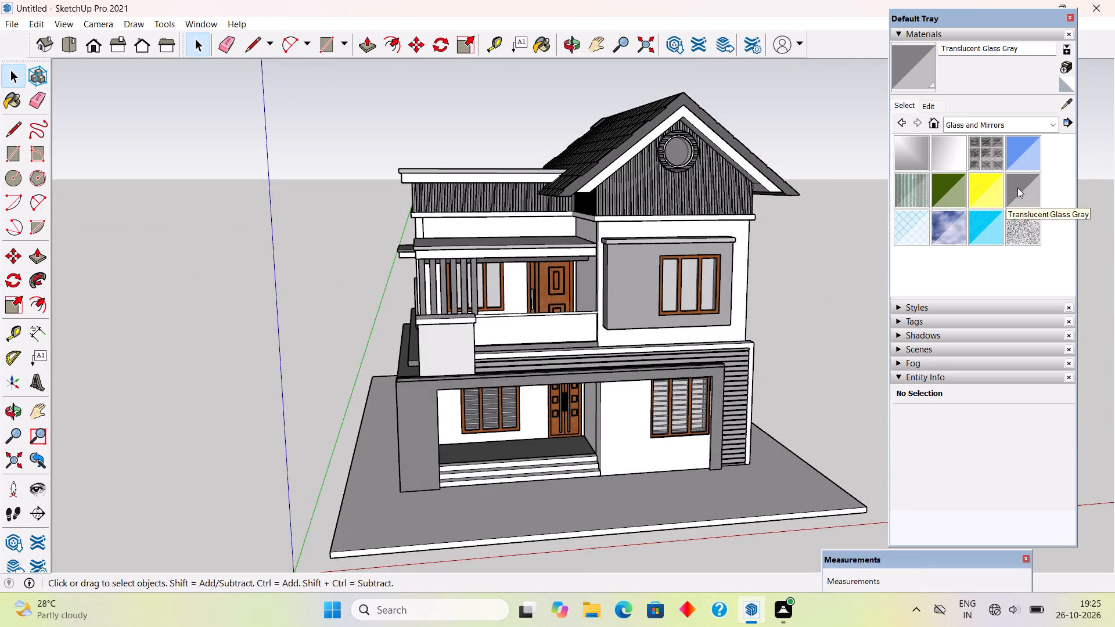
Paint the upper-floor balcony's front parapet with Translucent Glass Gray.
left_click(1017, 188)
scroll(585, 326, "up", 5)
left_click(536, 331)
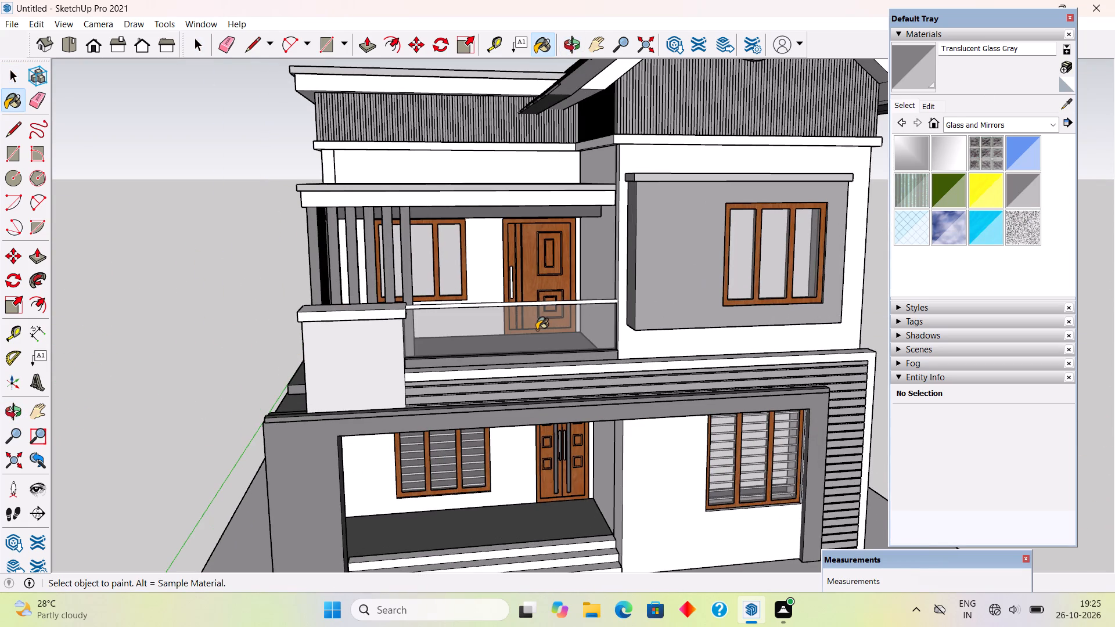
key("space")
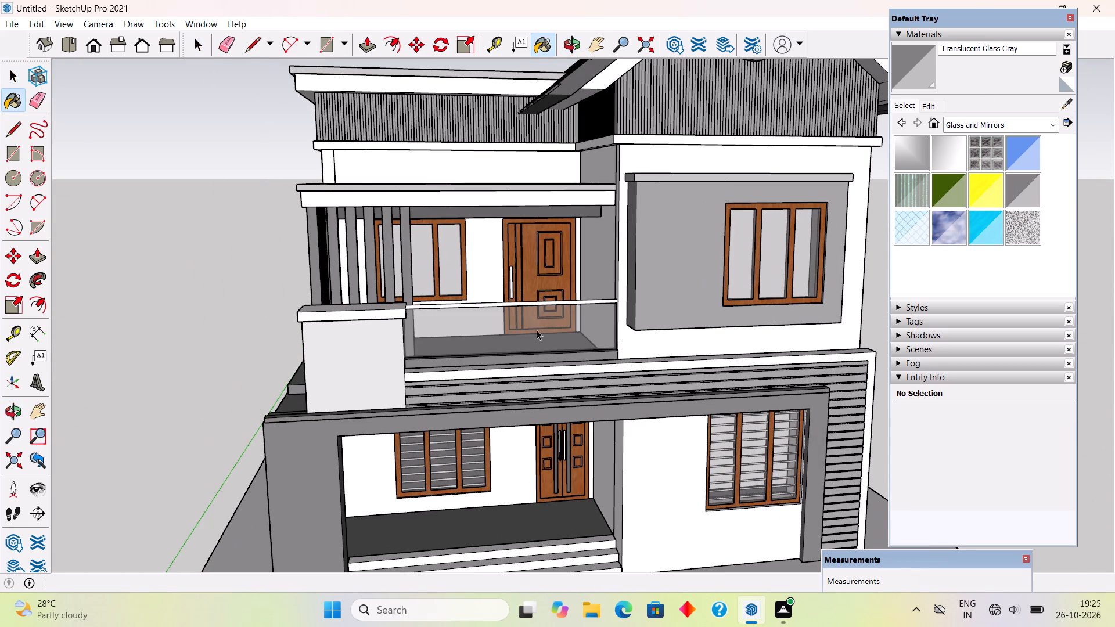
scroll(548, 309, "down", 4)
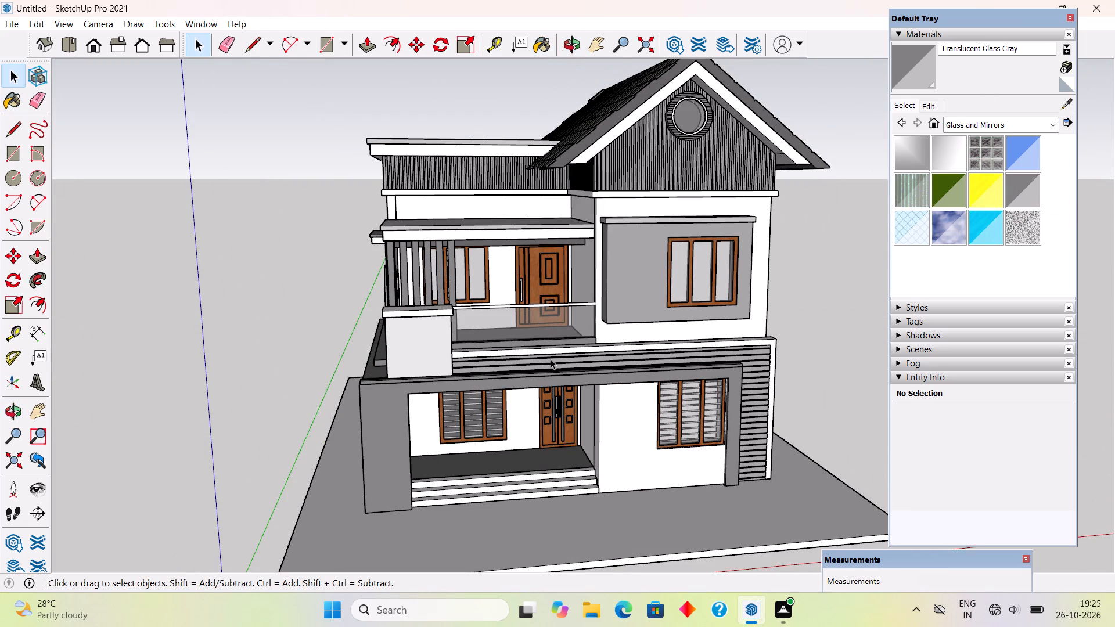
Inside the upper floor slab's group, paint the balcony floor face white with Color M00 from the Colors collection, and close the group.
middle_click_drag(635, 341, 632, 512)
scroll(540, 339, "up", 5)
triple_click(544, 354)
left_click(544, 354)
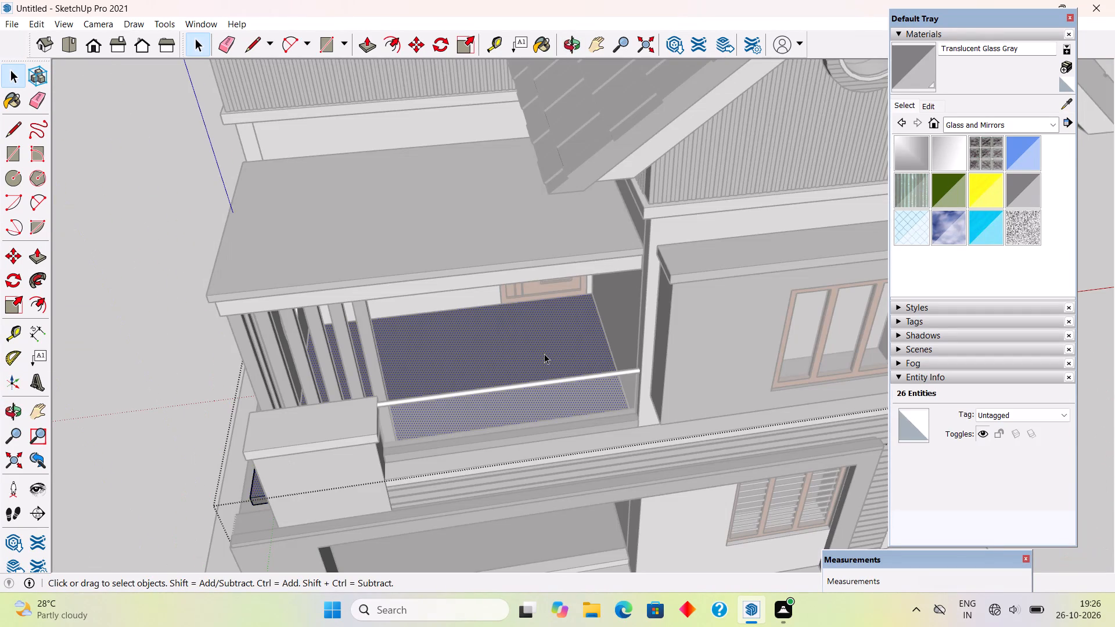
left_click(967, 124)
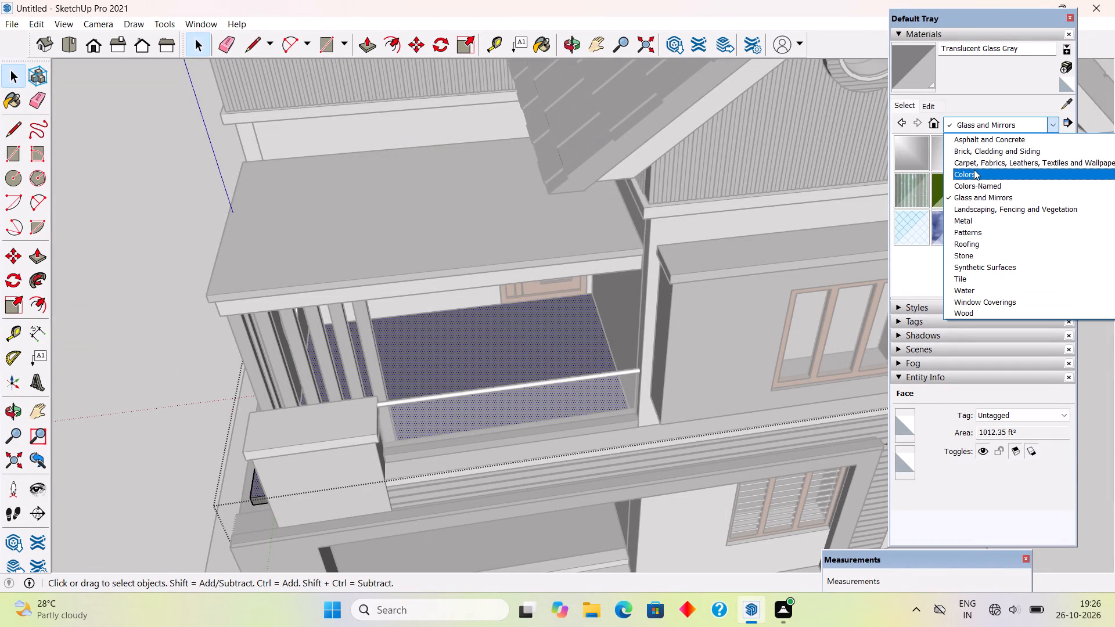
left_click(974, 170)
scroll(938, 173, "down", 11)
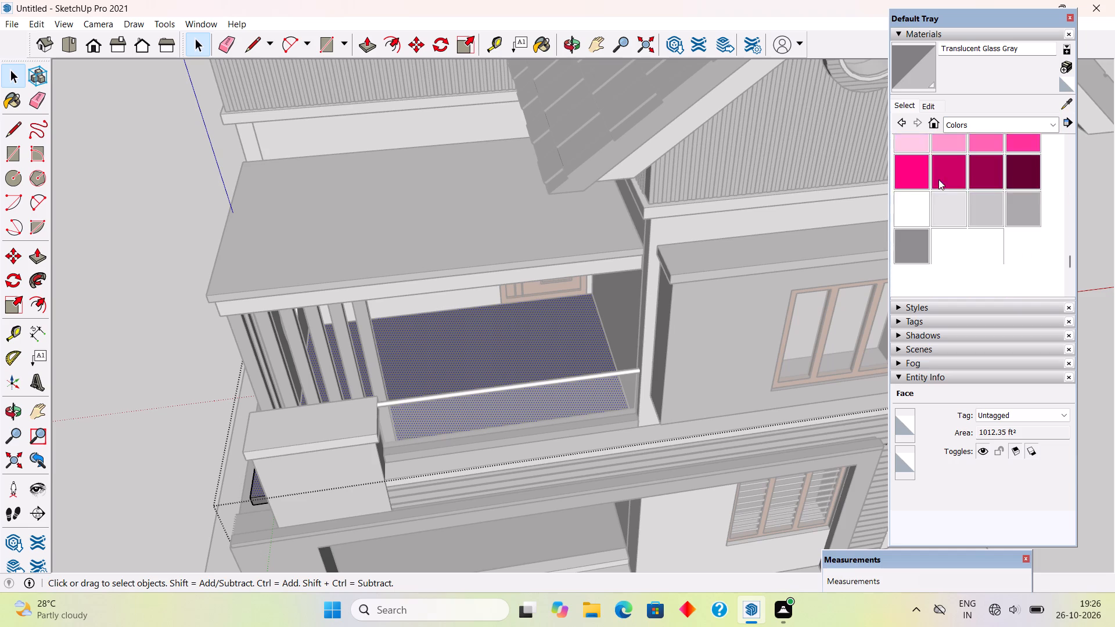
scroll(938, 179, "down", 5)
scroll(938, 174, "up", 2)
left_click(913, 218)
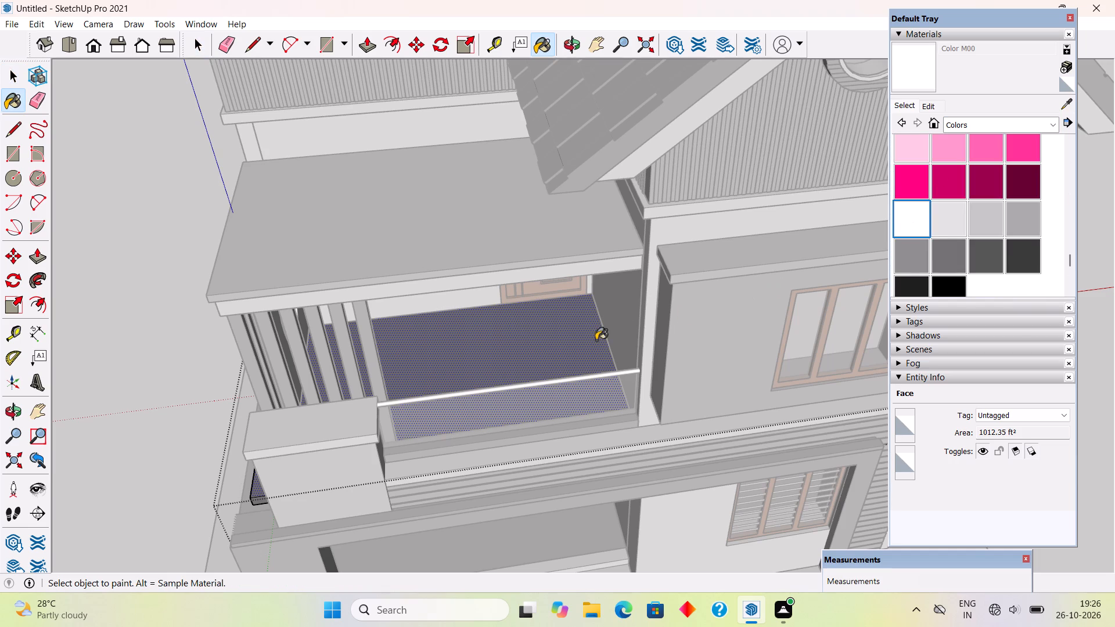
left_click(546, 350)
key("space")
scroll(546, 348, "down", 6)
left_click(297, 253)
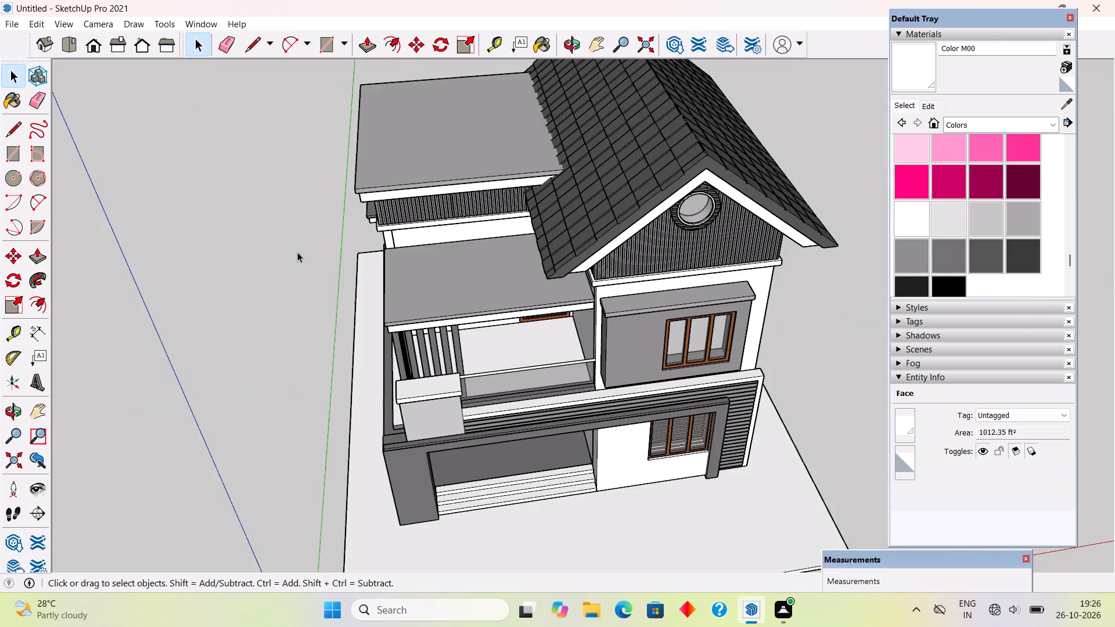
Inside the ground-floor slab's group, paint the porch floor face white with Color M00, and close the group.
middle_click_drag(526, 380, 562, 196)
scroll(588, 167, "down", 4)
middle_click_drag(523, 366, 625, 415)
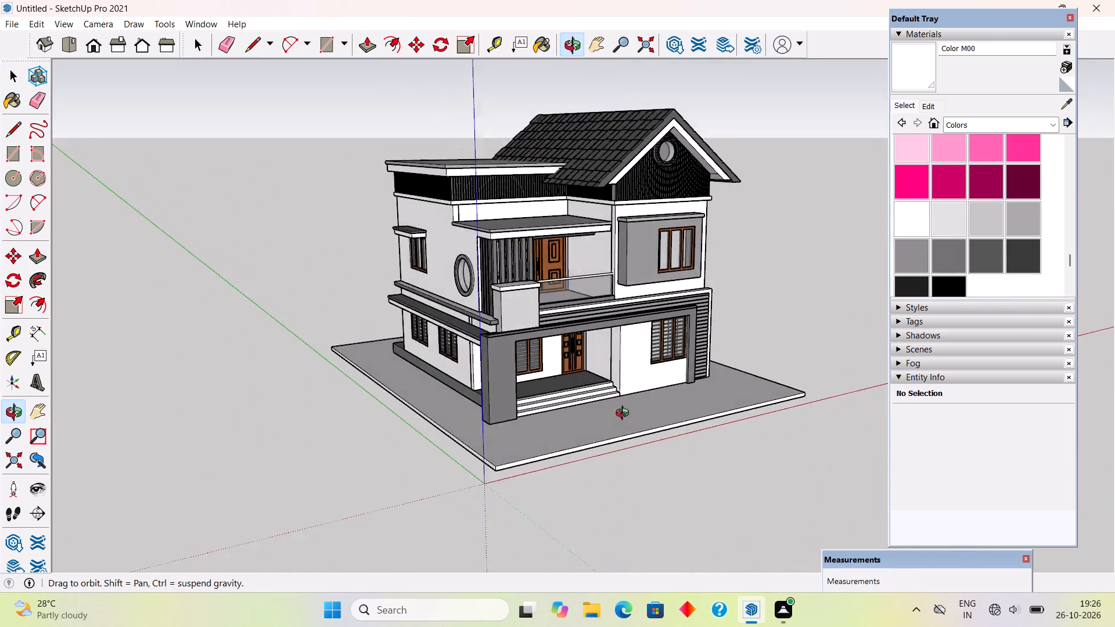
middle_click_drag(625, 415, 412, 495)
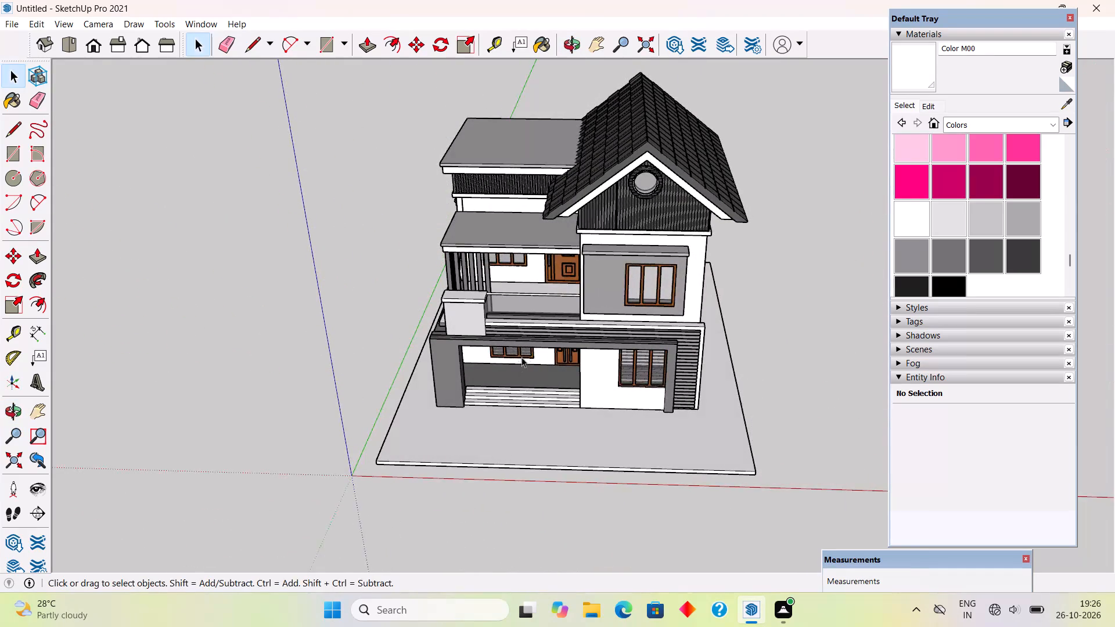
scroll(533, 358, "up", 4)
triple_click(547, 383)
scroll(548, 383, "up", 6)
left_click(548, 383)
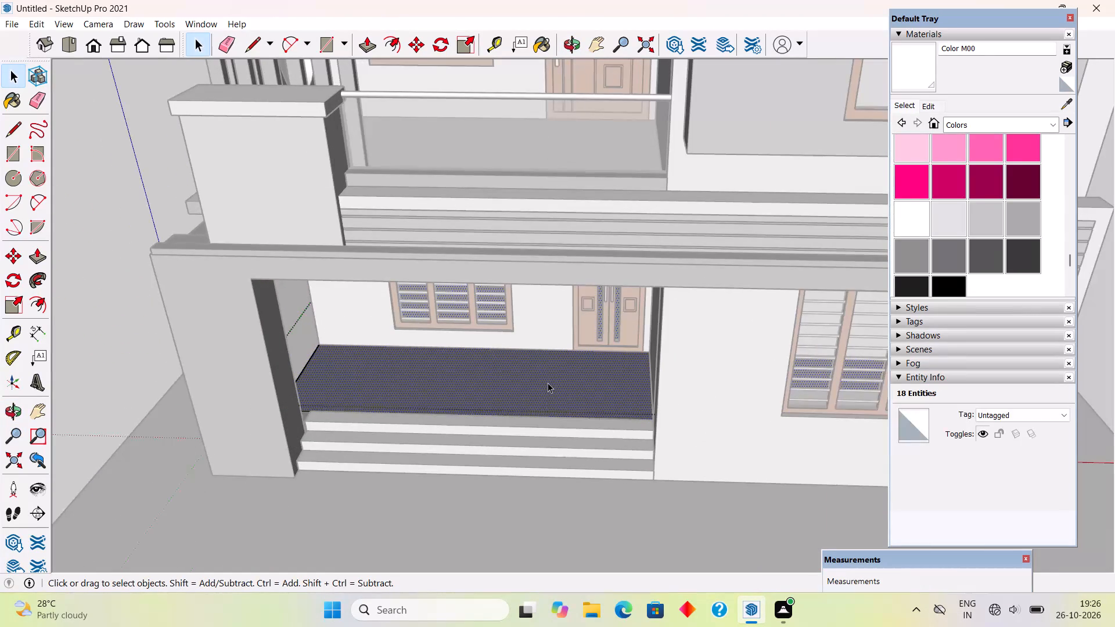
left_click(901, 218)
left_click(580, 384)
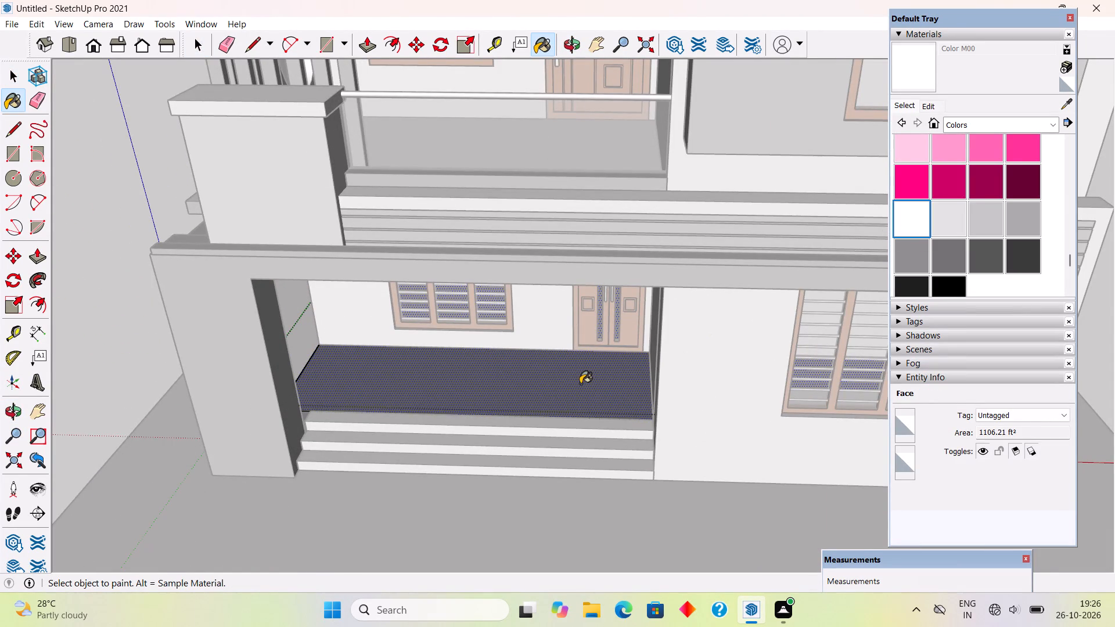
key("space")
scroll(580, 384, "down", 7)
left_click(242, 284)
Examine the front facade, checking the glass balcony parapet, painted floors, gable and windows.
middle_click_drag(503, 434, 820, 298)
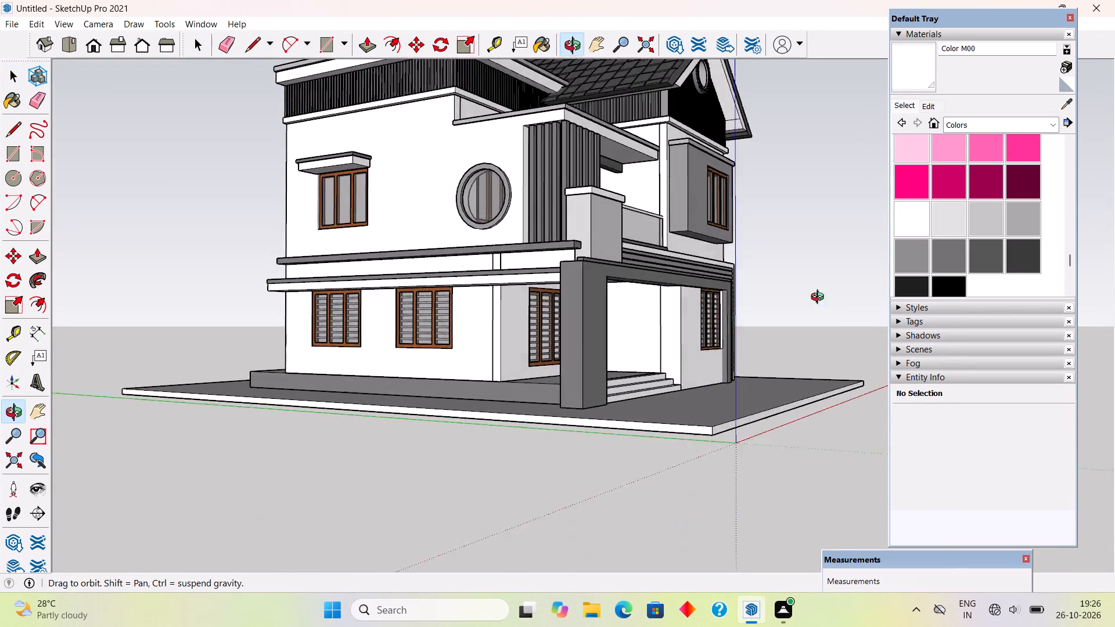
middle_click_drag(820, 298, 726, 350)
scroll(726, 350, "down", 3)
middle_click_drag(696, 350, 719, 325)
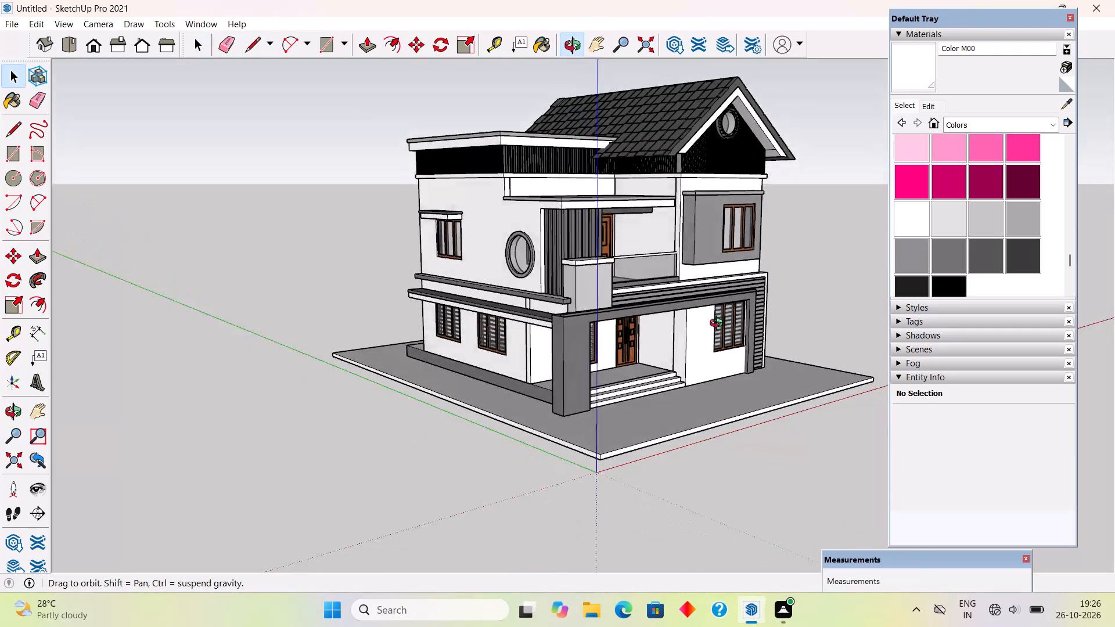
middle_click_drag(719, 325, 536, 334)
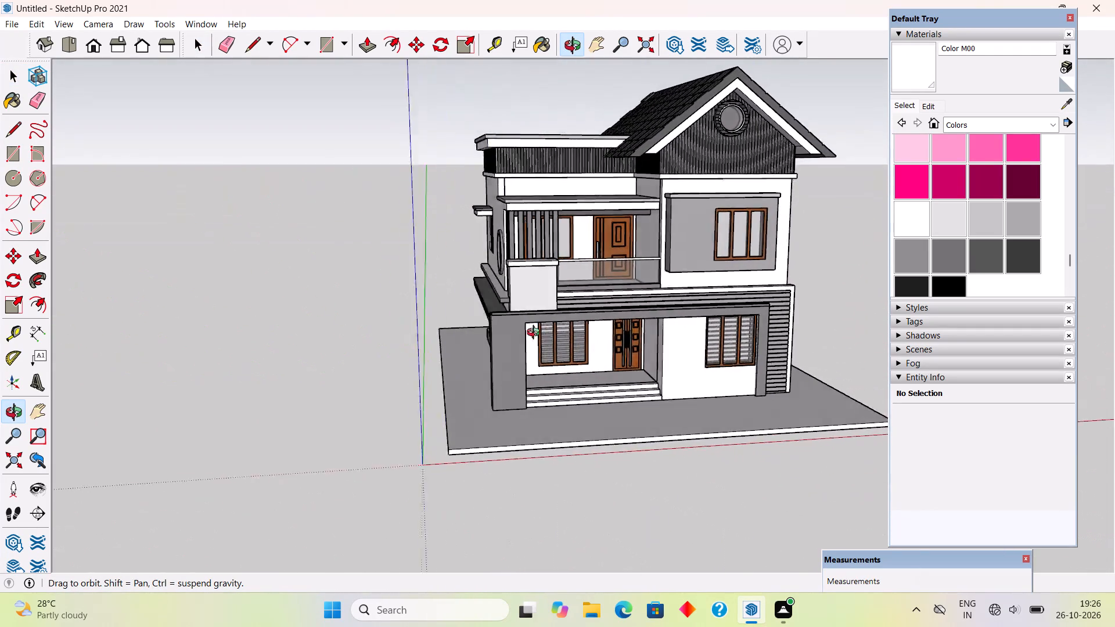
middle_click_drag(536, 334, 493, 303)
scroll(486, 291, "up", 4)
scroll(494, 265, "down", 9)
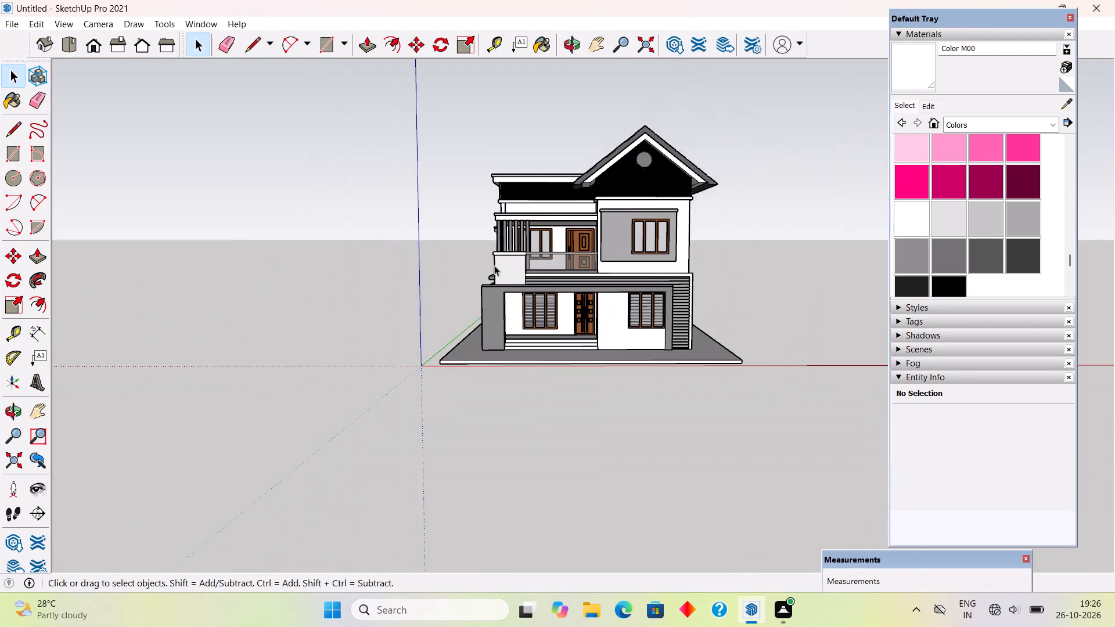
middle_click_drag(504, 259, 535, 331)
scroll(539, 331, "up", 1)
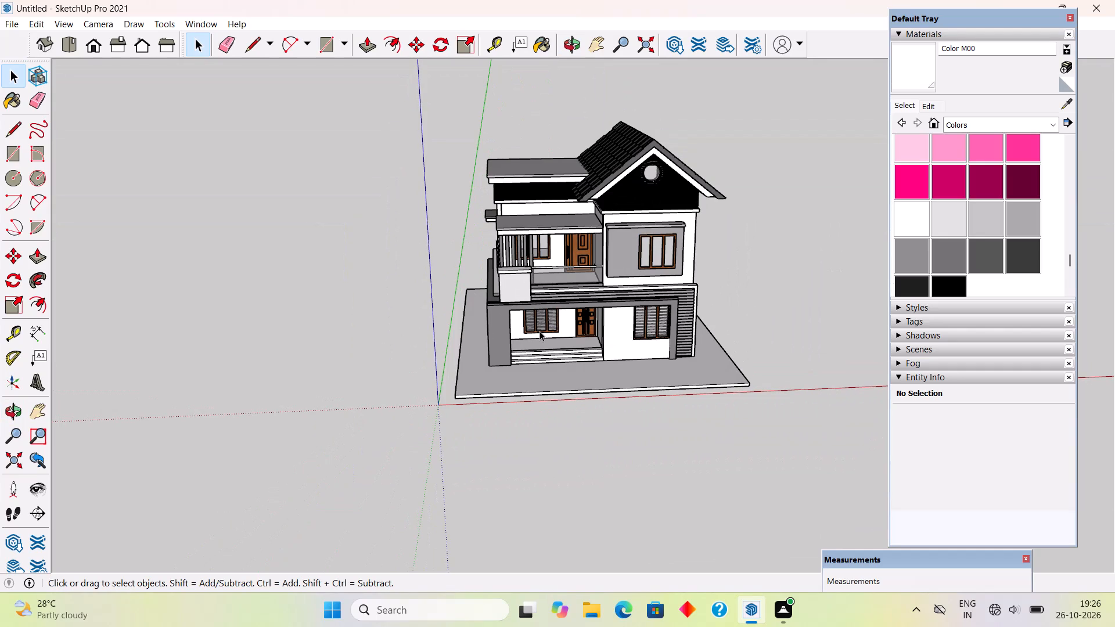
scroll(672, 202, "up", 6)
scroll(667, 113, "up", 5)
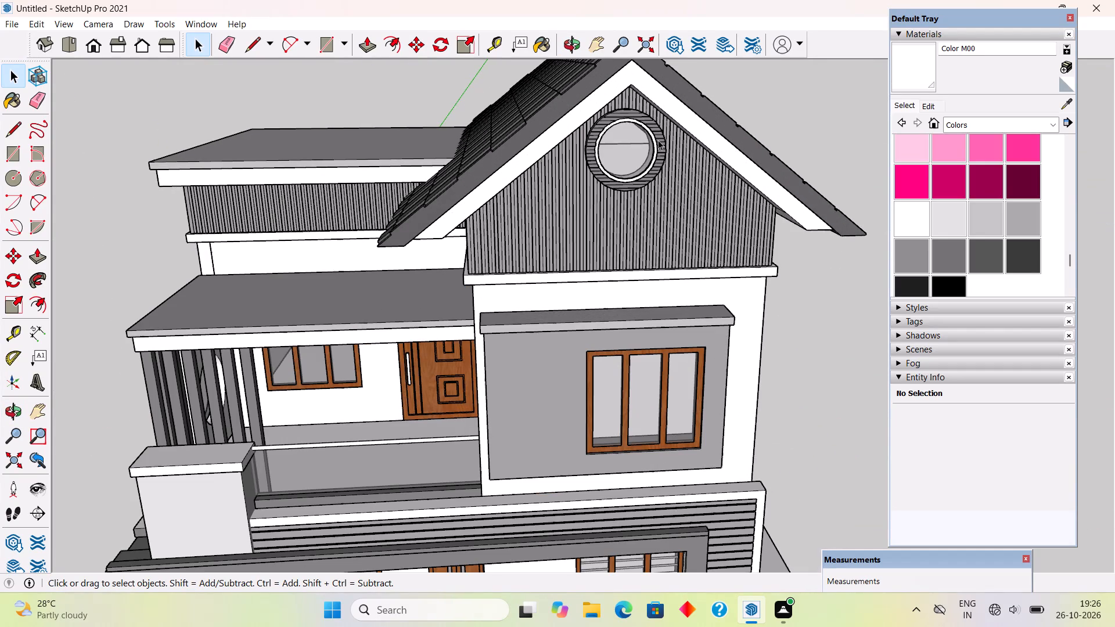
middle_click_drag(671, 183, 745, 170)
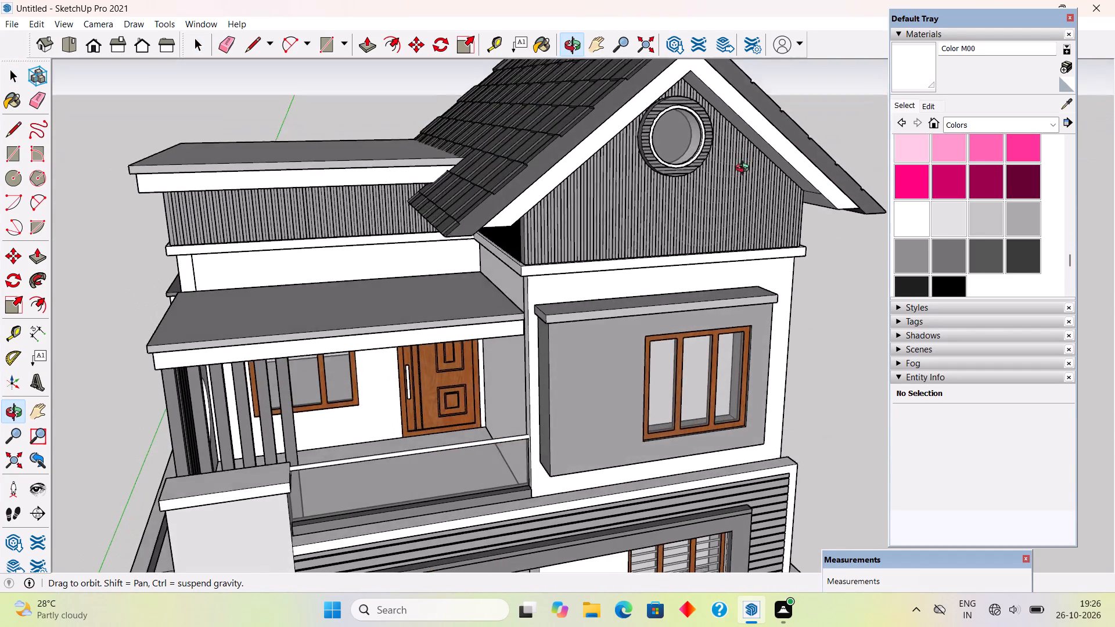
middle_click_drag(745, 170, 617, 155)
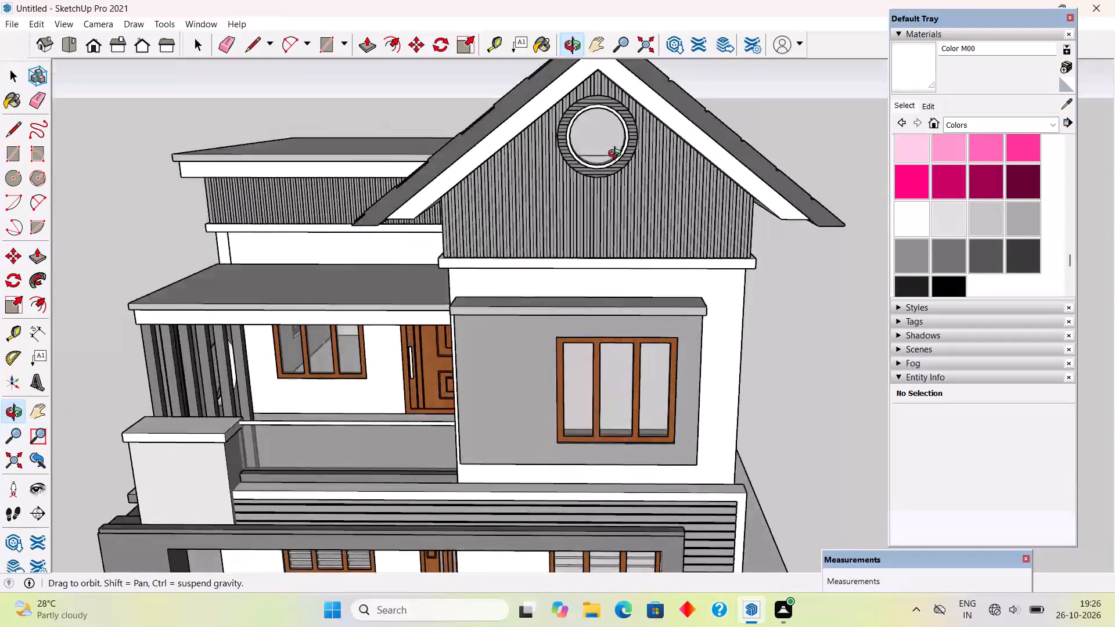
middle_click_drag(617, 155, 685, 116)
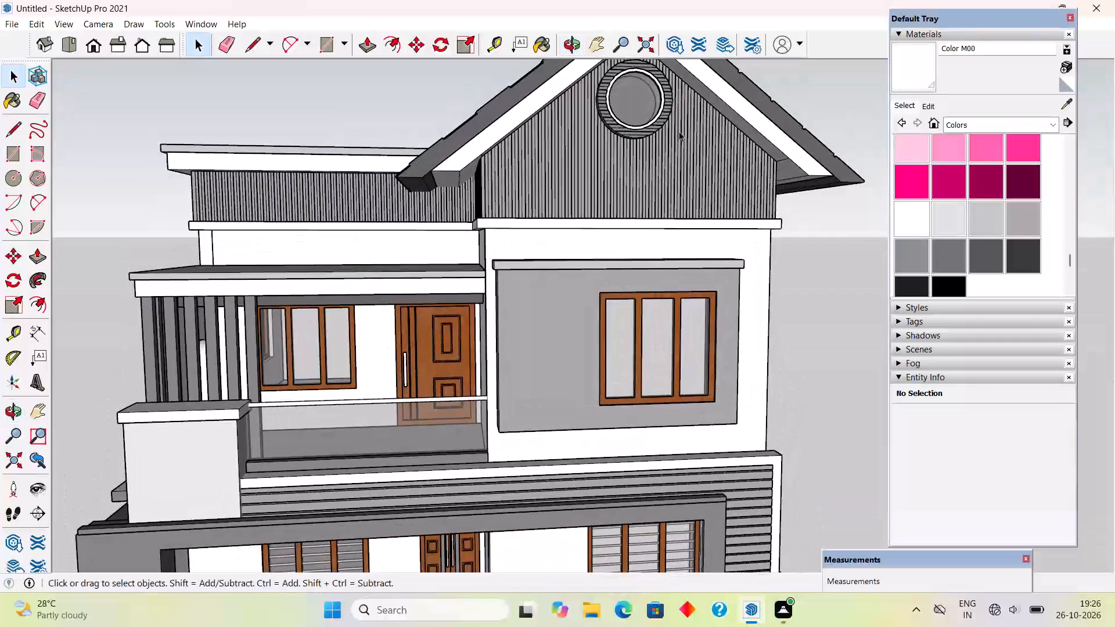
scroll(679, 131, "down", 6)
scroll(581, 313, "down", 4)
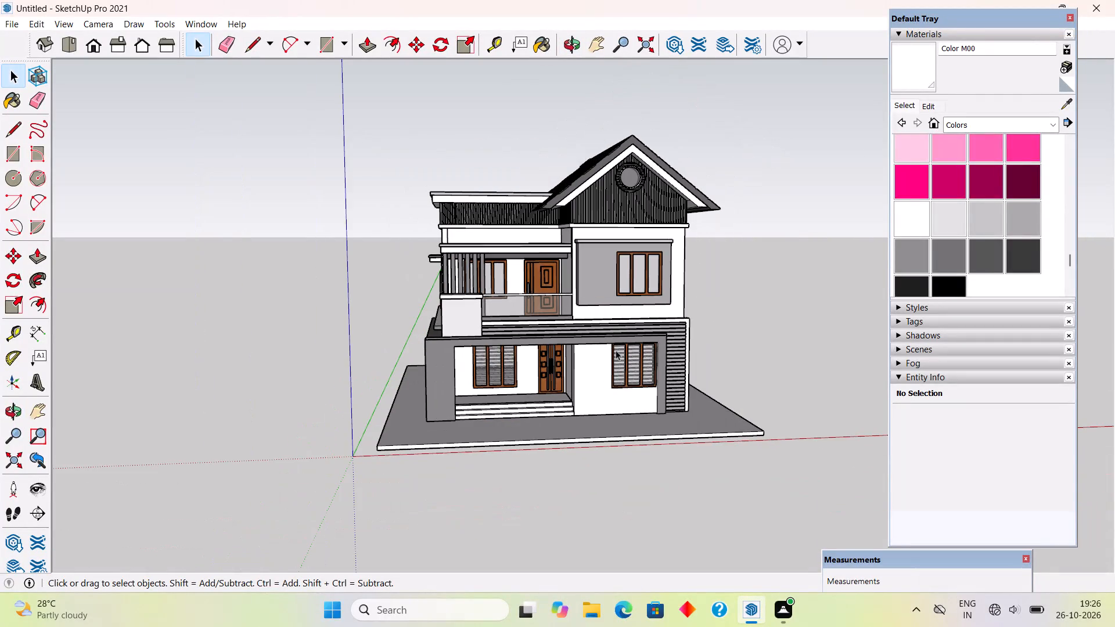
Examine the round-window side of the house, down to the plinth and porch column.
middle_click_drag(551, 372, 645, 392)
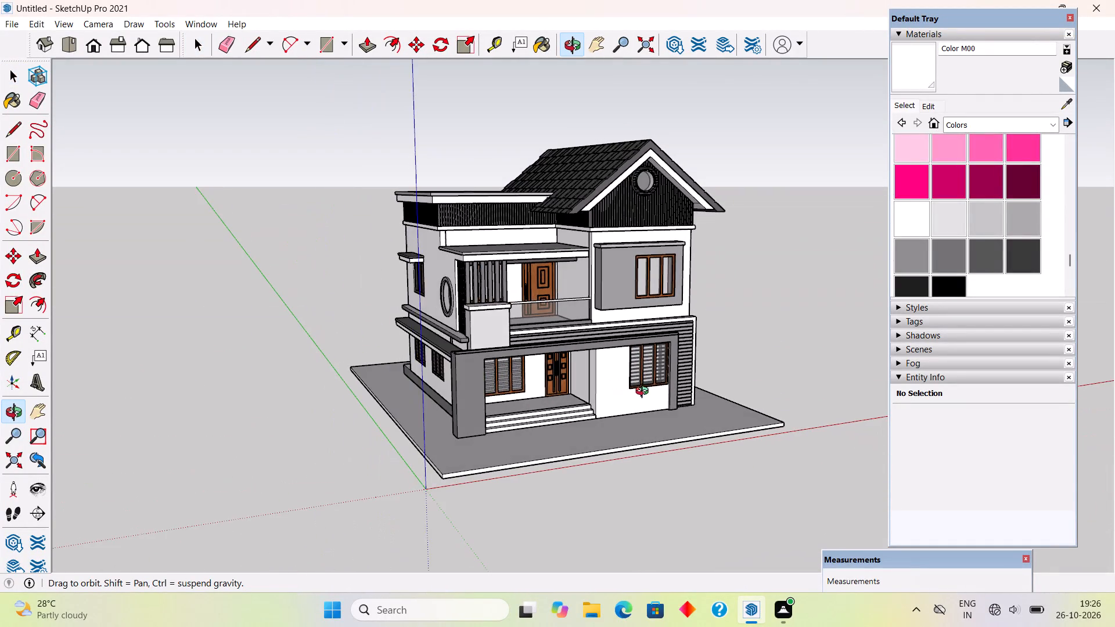
middle_click_drag(645, 392, 735, 403)
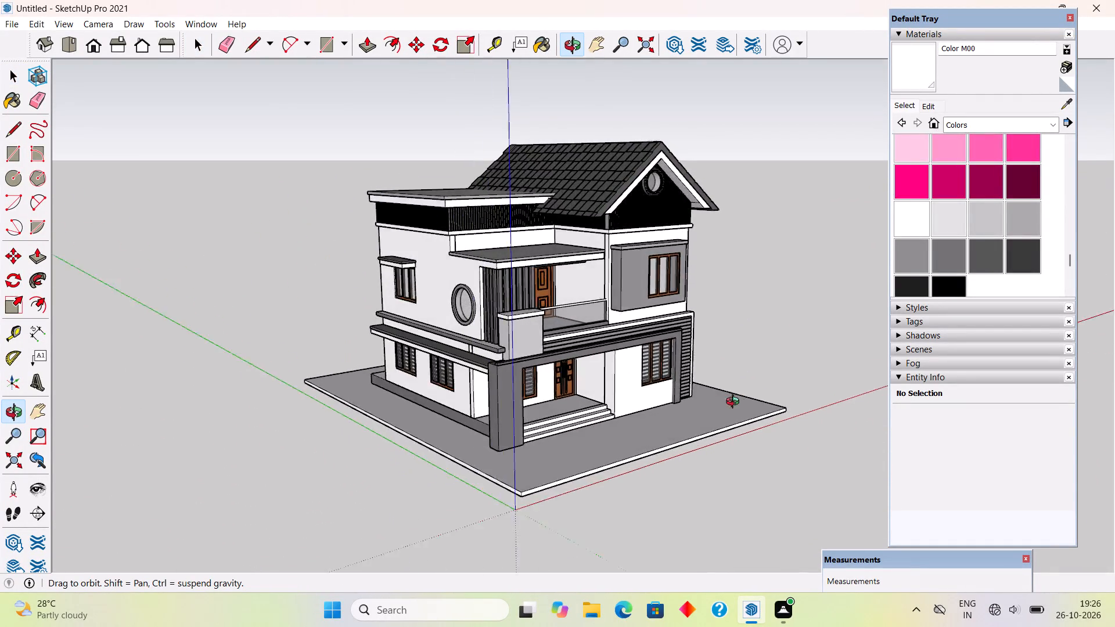
middle_click_drag(735, 403, 841, 400)
middle_click_drag(521, 353, 765, 311)
middle_click_drag(527, 361, 575, 289)
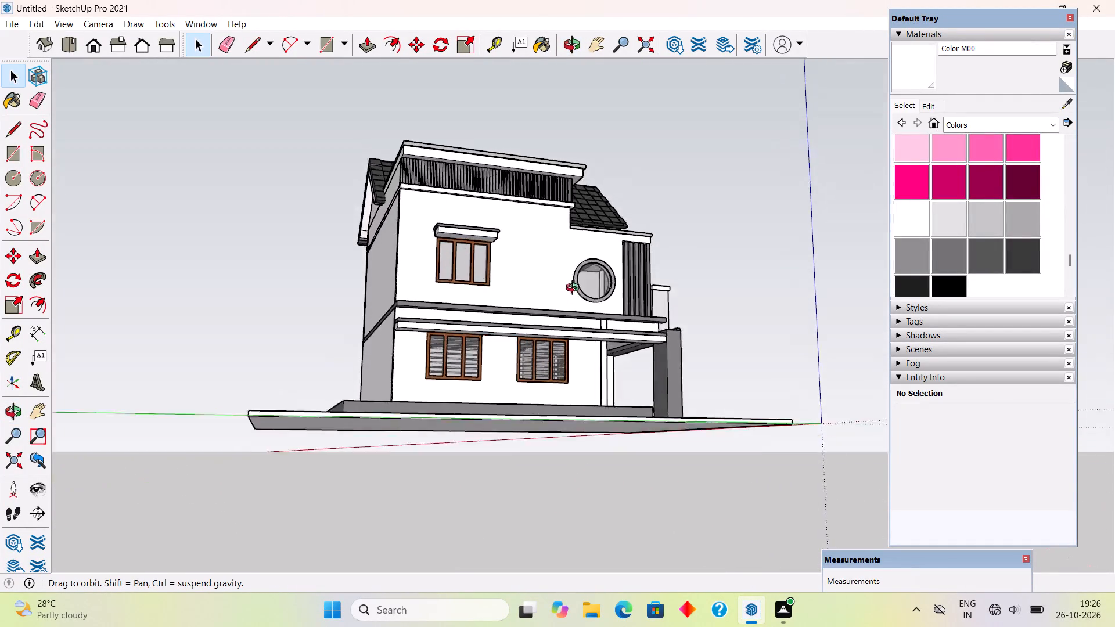
middle_click_drag(575, 289, 591, 430)
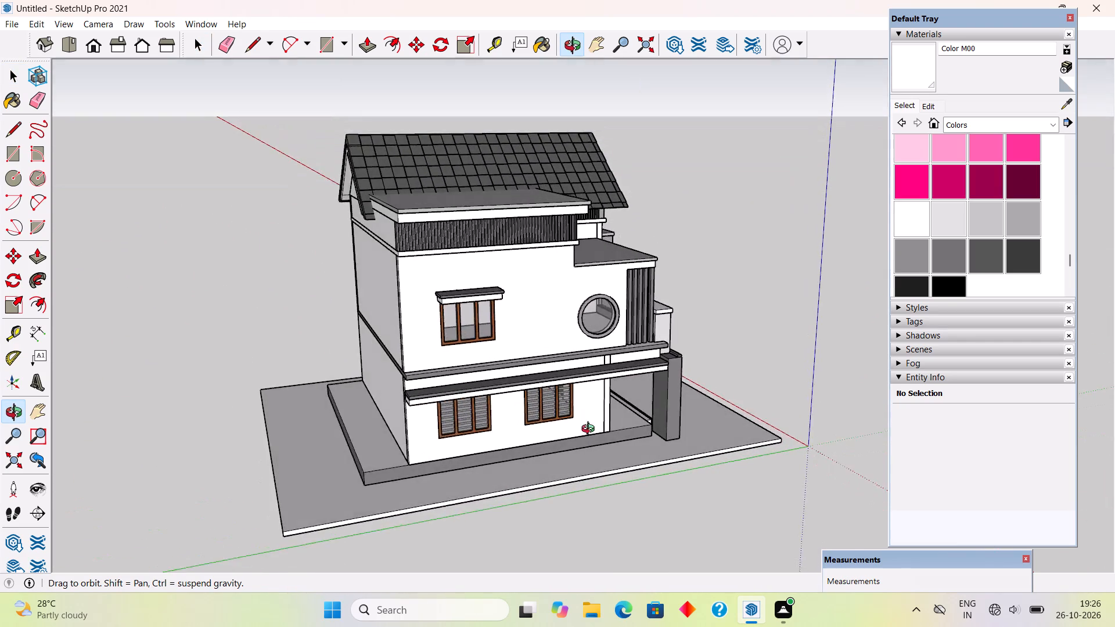
middle_click_drag(591, 430, 448, 449)
scroll(638, 434, "up", 8)
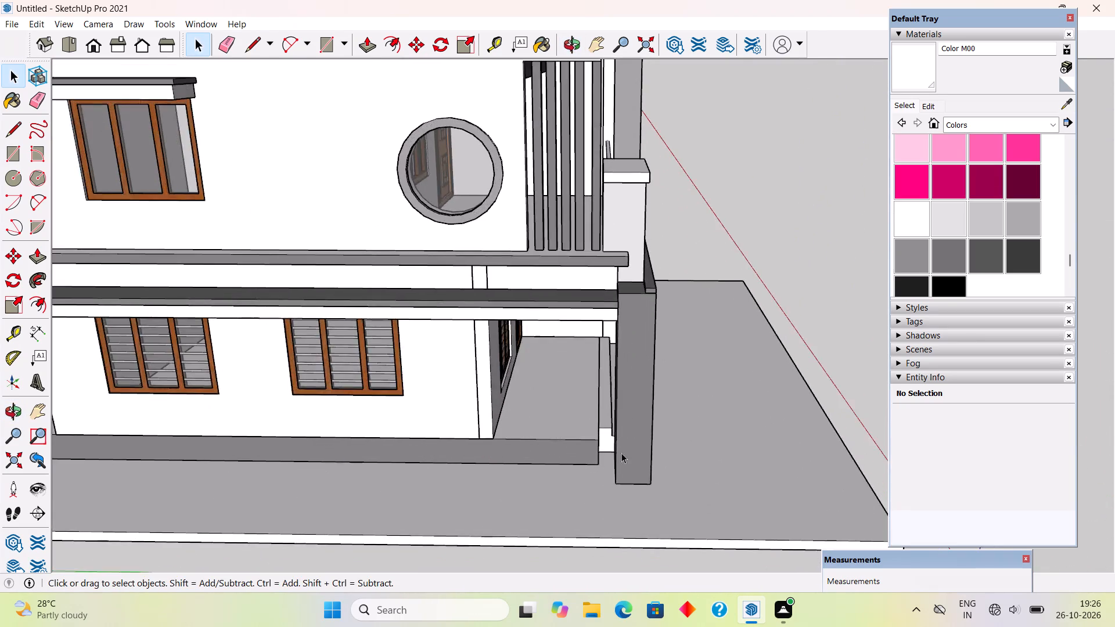
Inside the ground-floor slab's group, draw a 1' 6" vertical edge at the porch end, extend that end face 11" toward the column, and close the group.
scroll(621, 453, "up", 5)
middle_click_drag(613, 442, 685, 364)
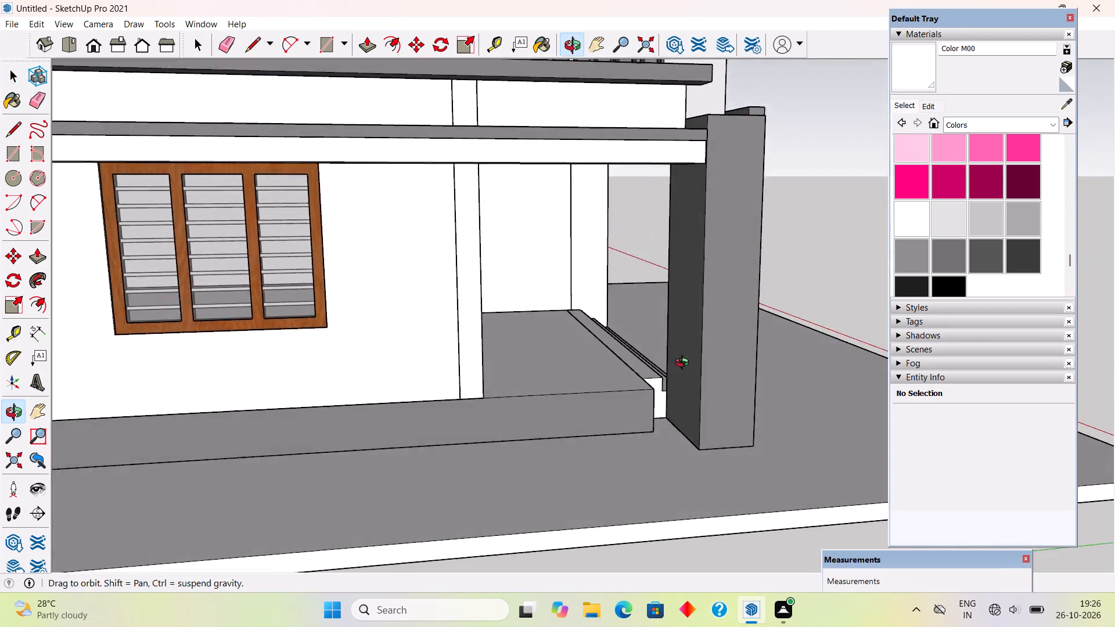
middle_click_drag(685, 364, 590, 397)
scroll(590, 397, "up", 4)
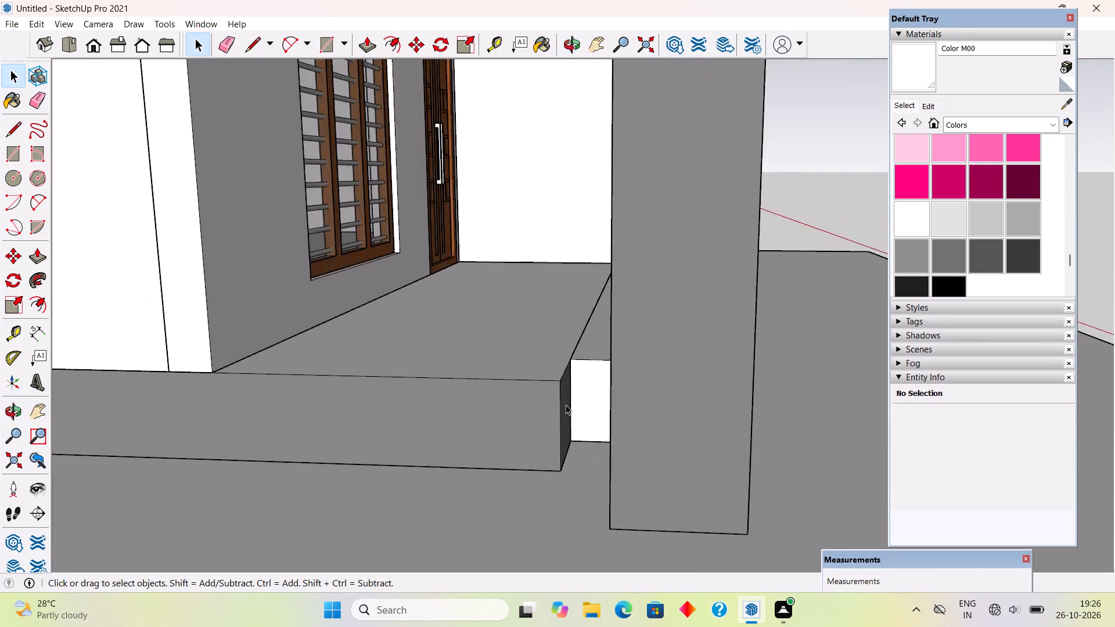
scroll(566, 405, "up", 10)
triple_click(565, 410)
scroll(573, 441, "up", 5)
middle_click_drag(560, 440, 521, 428)
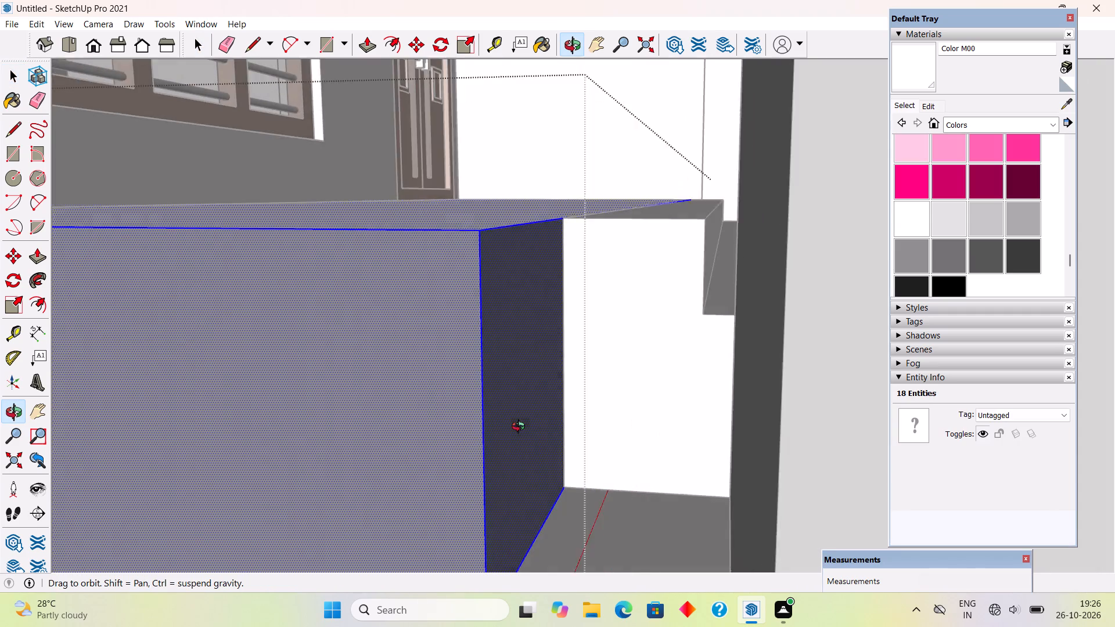
middle_click_drag(521, 428, 528, 427)
key("l")
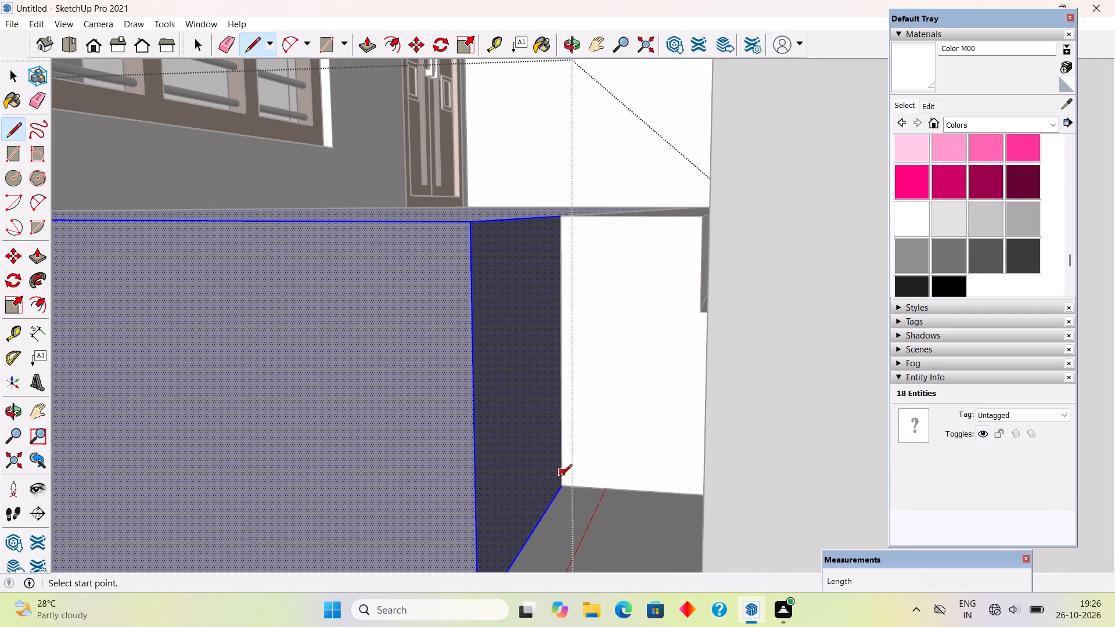
left_click(565, 482)
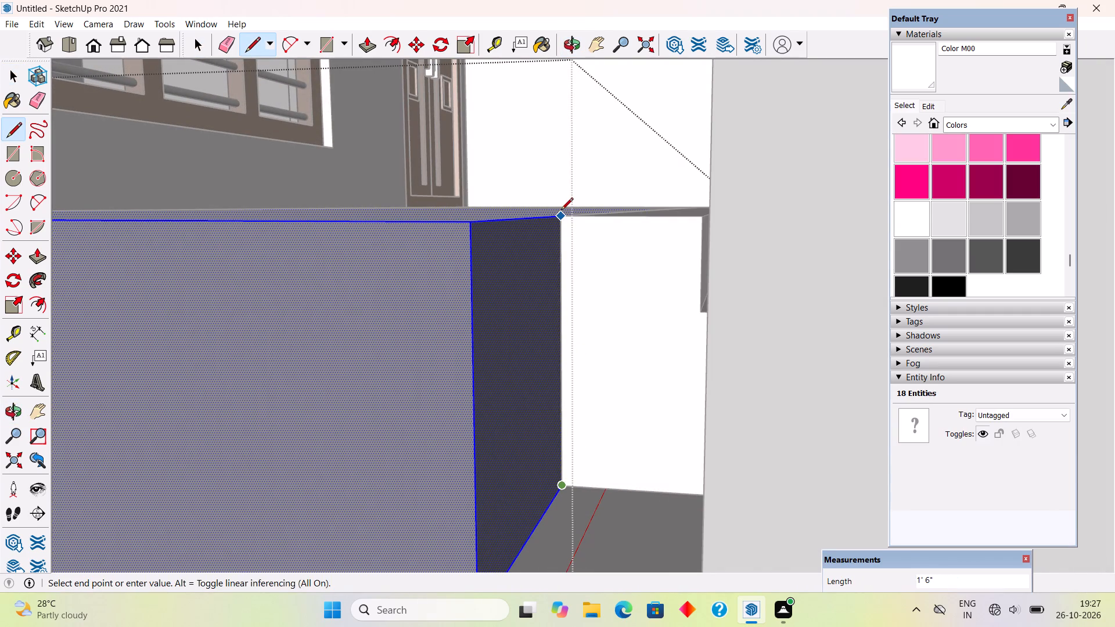
left_click(561, 211)
key("p")
left_click(530, 293)
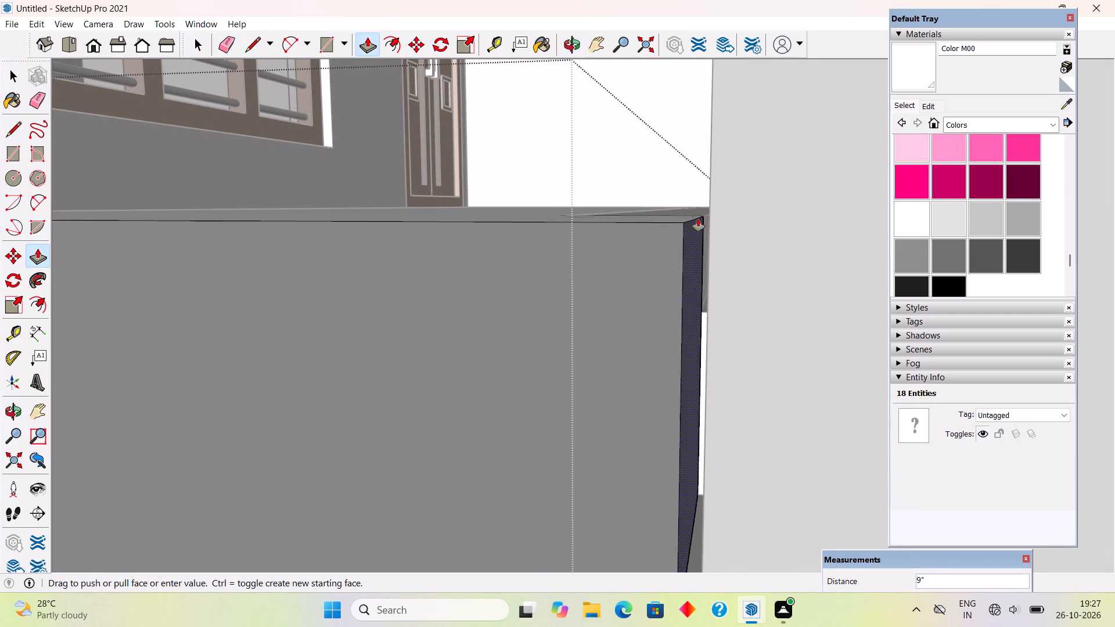
left_click(711, 117)
key("space")
scroll(711, 117, "down", 19)
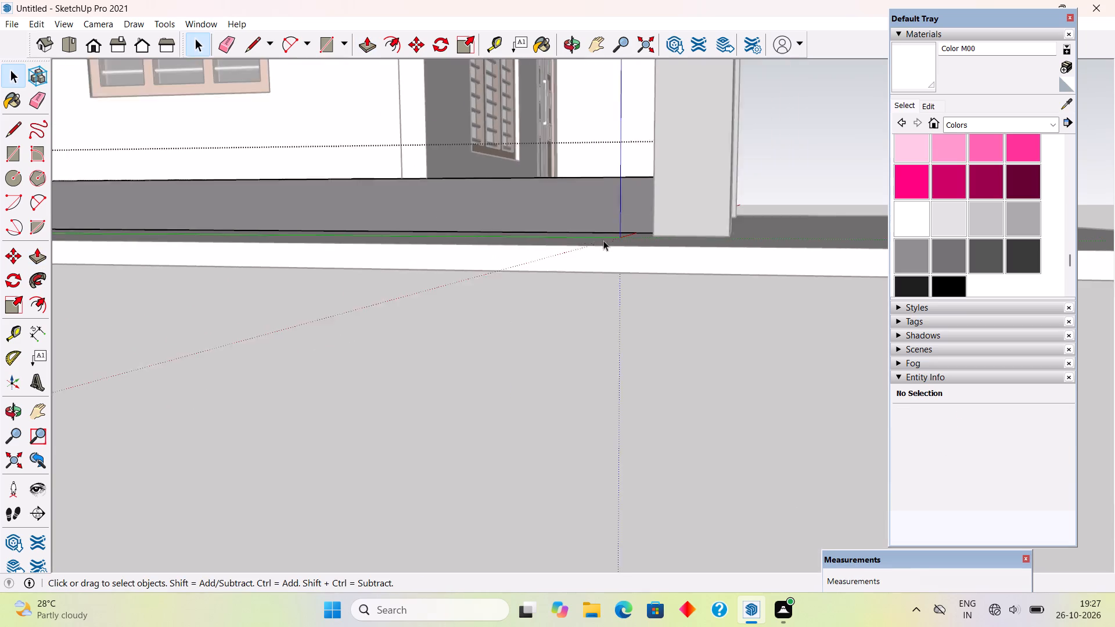
left_click(609, 355)
Examine the porch steps and column, then the whole front facade and its balcony corner.
middle_click_drag(672, 121, 229, 258)
middle_click_drag(415, 213, 330, 172)
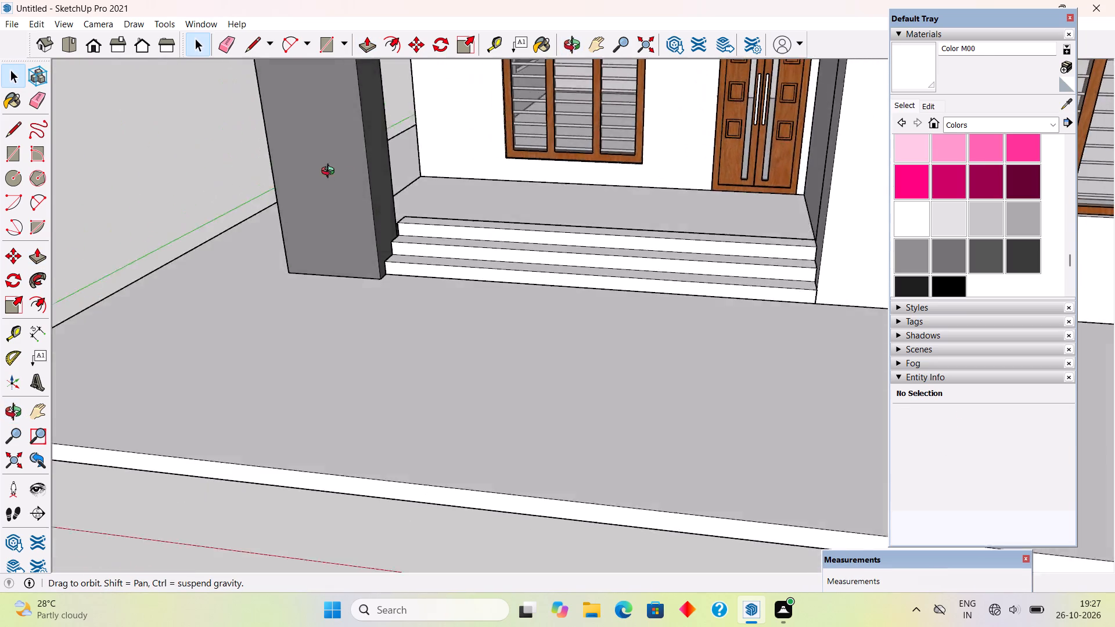
middle_click_drag(330, 172, 472, 167)
scroll(472, 167, "down", 10)
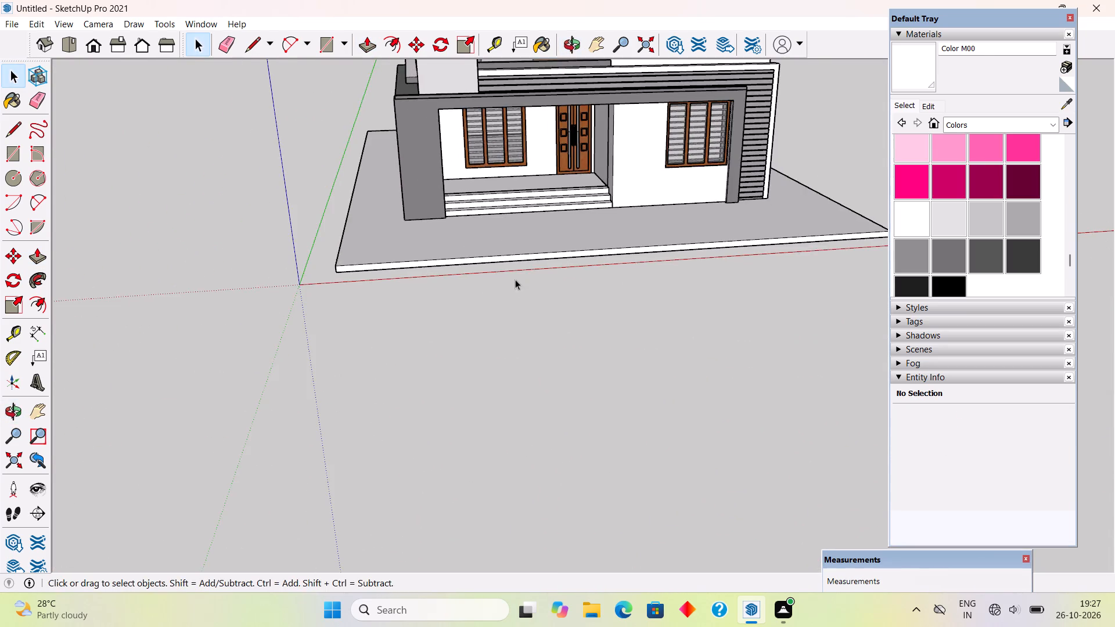
middle_click_drag(520, 290, 503, 203)
scroll(503, 203, "down", 16)
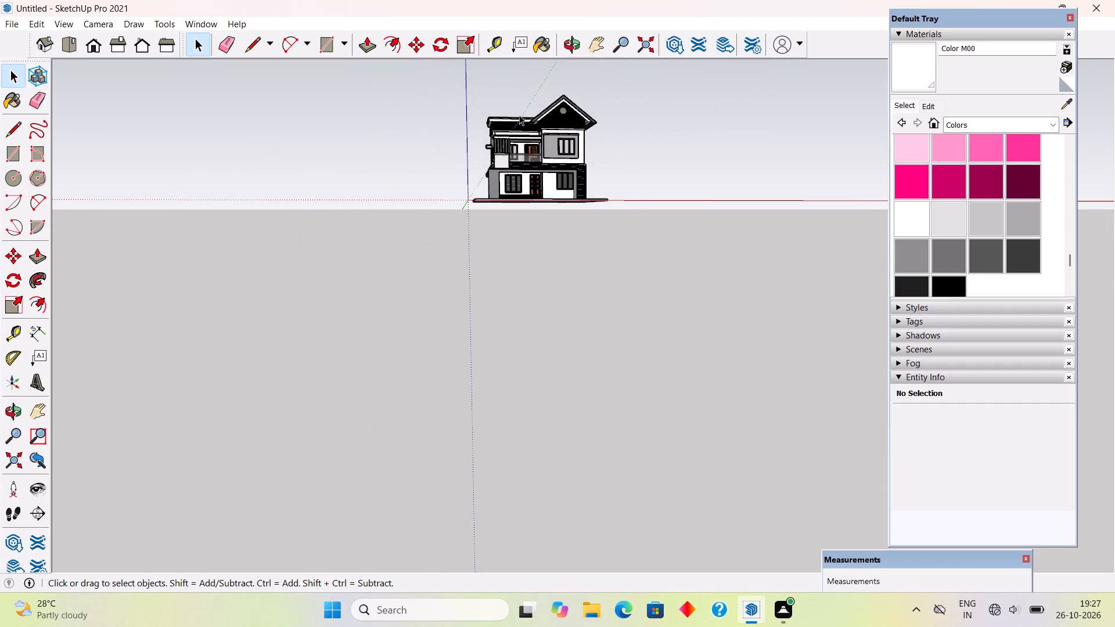
scroll(530, 77, "up", 14)
middle_click_drag(570, 155, 547, 208)
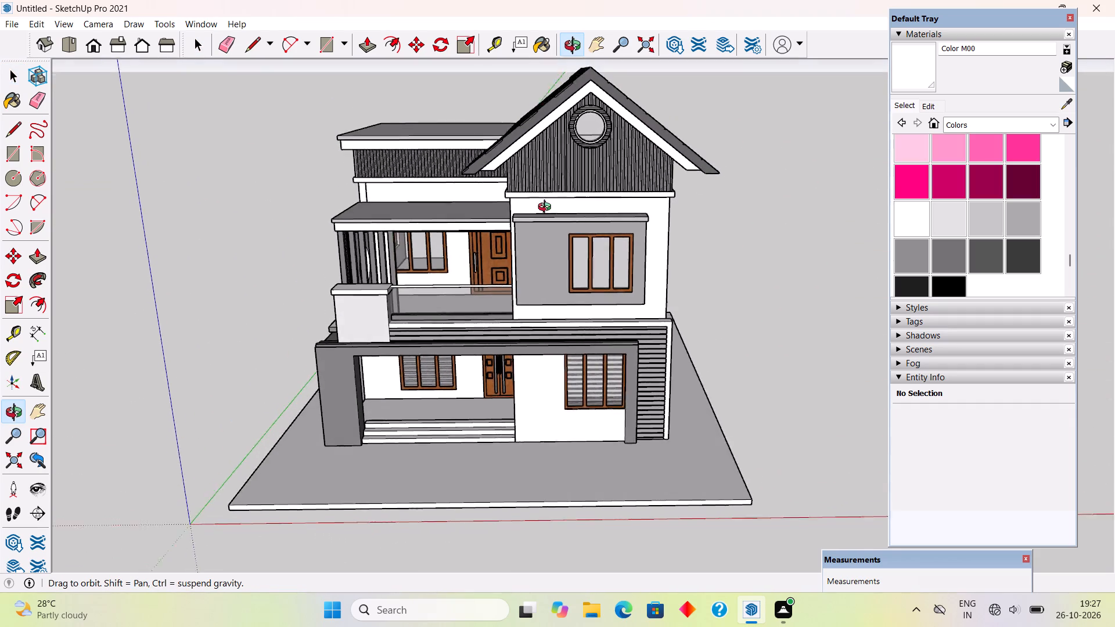
middle_click_drag(547, 208, 557, 208)
scroll(503, 139, "up", 2)
middle_click_drag(512, 229, 554, 179)
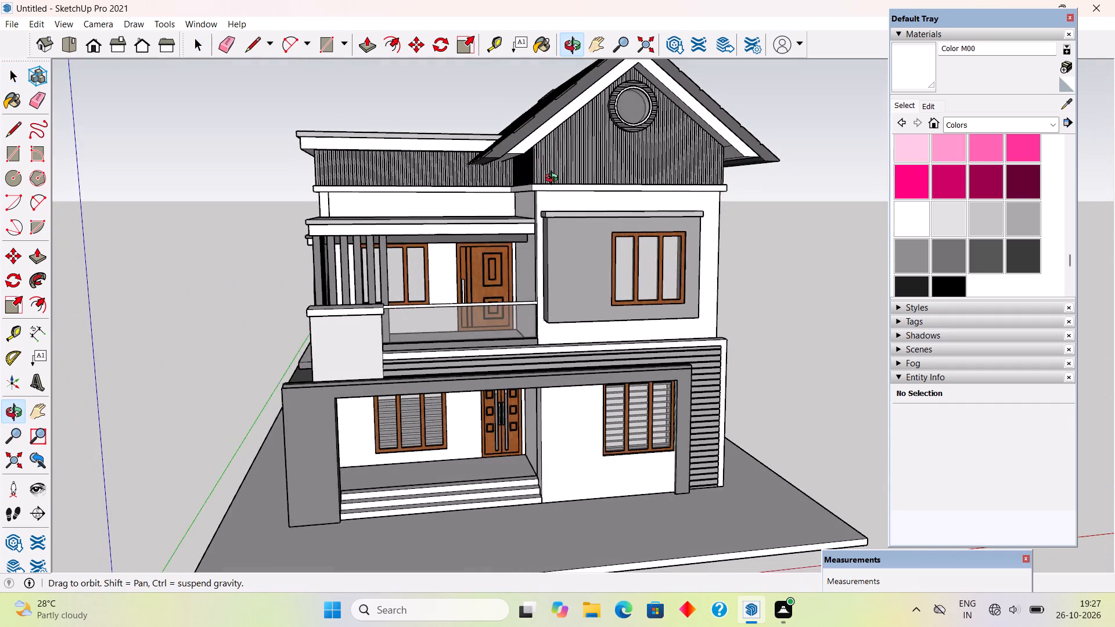
middle_click_drag(554, 179, 590, 194)
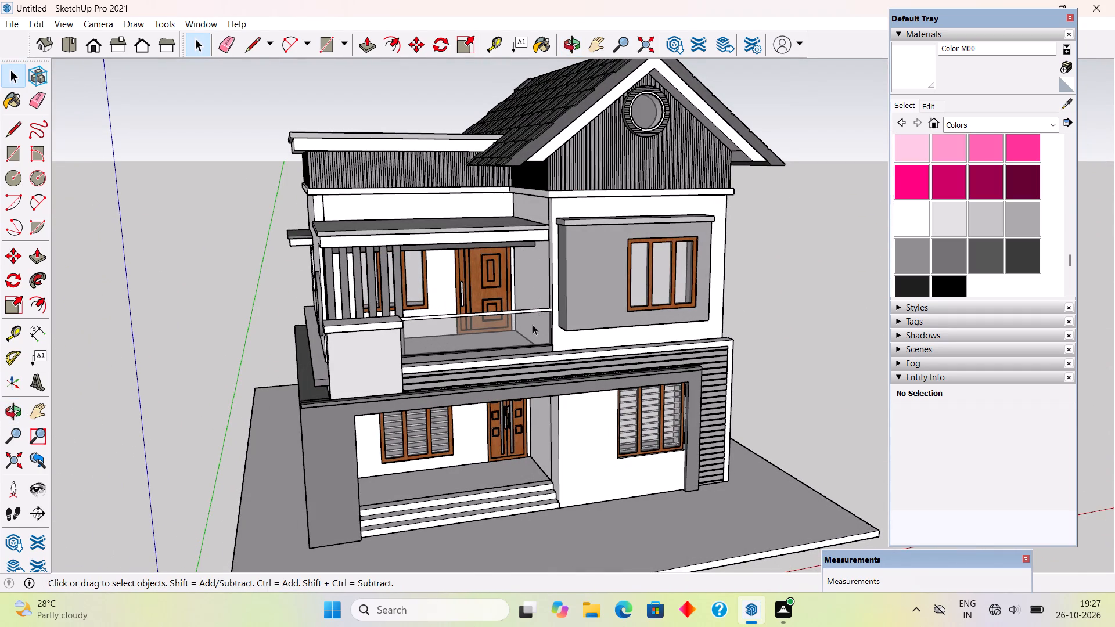
middle_click_drag(506, 279, 464, 230)
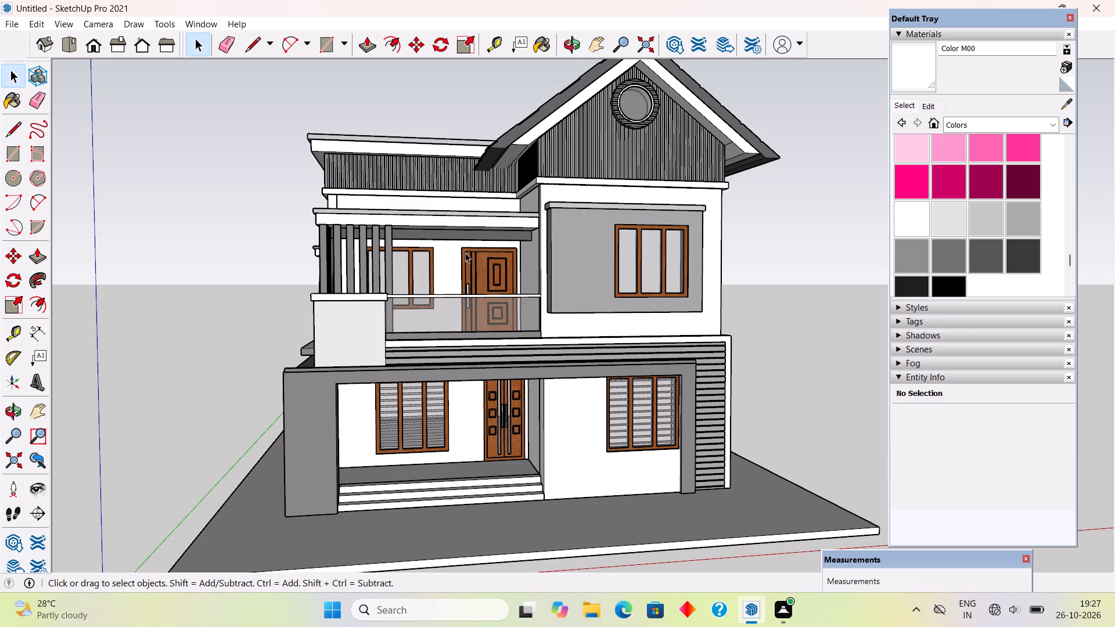
middle_click_drag(479, 270, 623, 280)
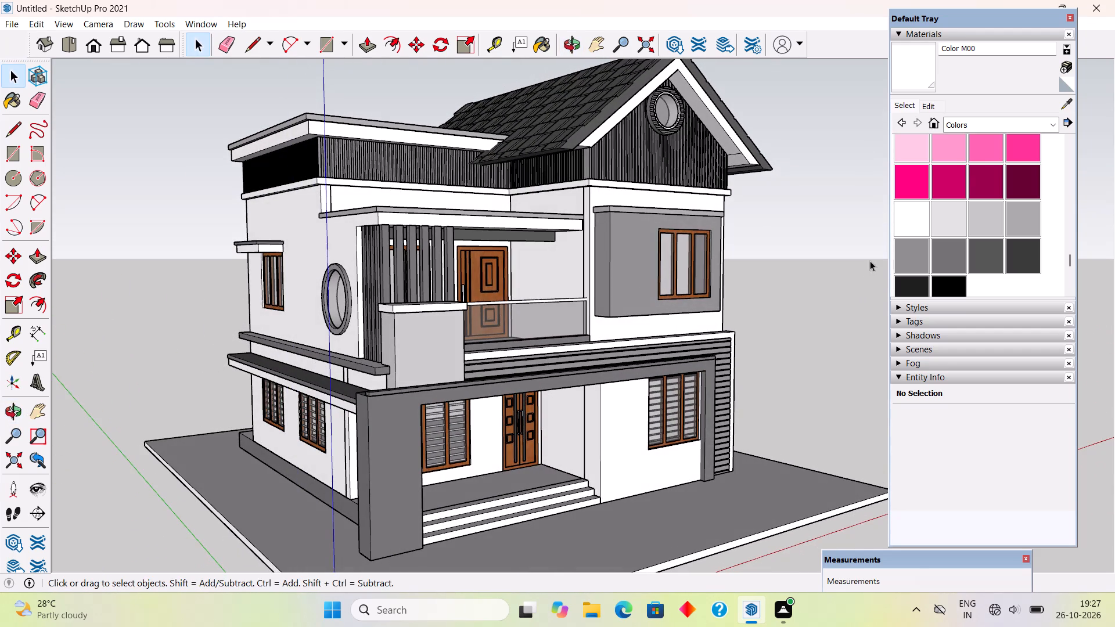
Paint the front walls of both storeys, including the balcony and porch walls, with Color M01 from the Colors collection.
left_click(947, 215)
scroll(603, 327, "up", 4)
left_click(519, 237)
middle_click_drag(580, 320, 491, 333)
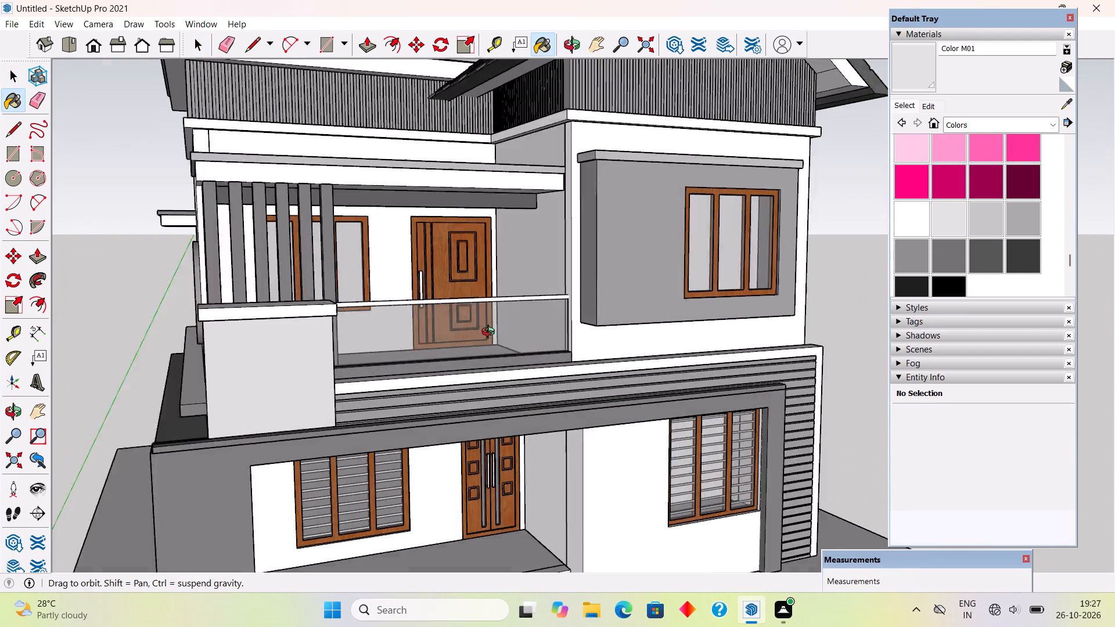
middle_click_drag(491, 333, 404, 307)
left_click(425, 244)
left_click(438, 467)
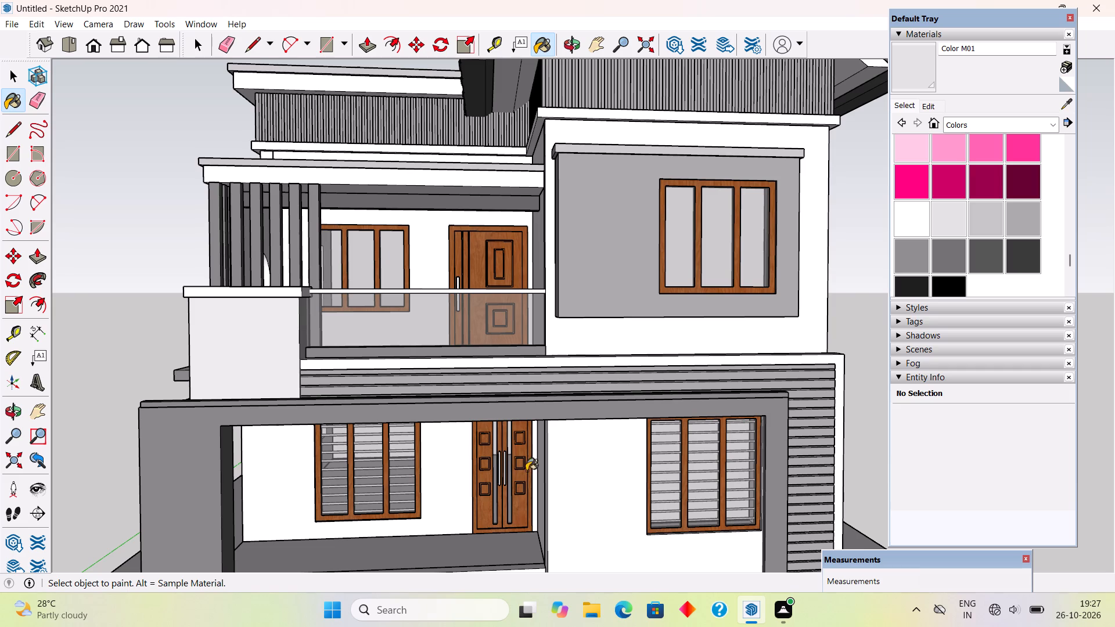
left_click(609, 481)
left_click(618, 337)
Paint the upper and ground-floor walls on the round-window side with Color M01.
scroll(599, 365, "down", 6)
middle_click_drag(430, 430, 484, 410)
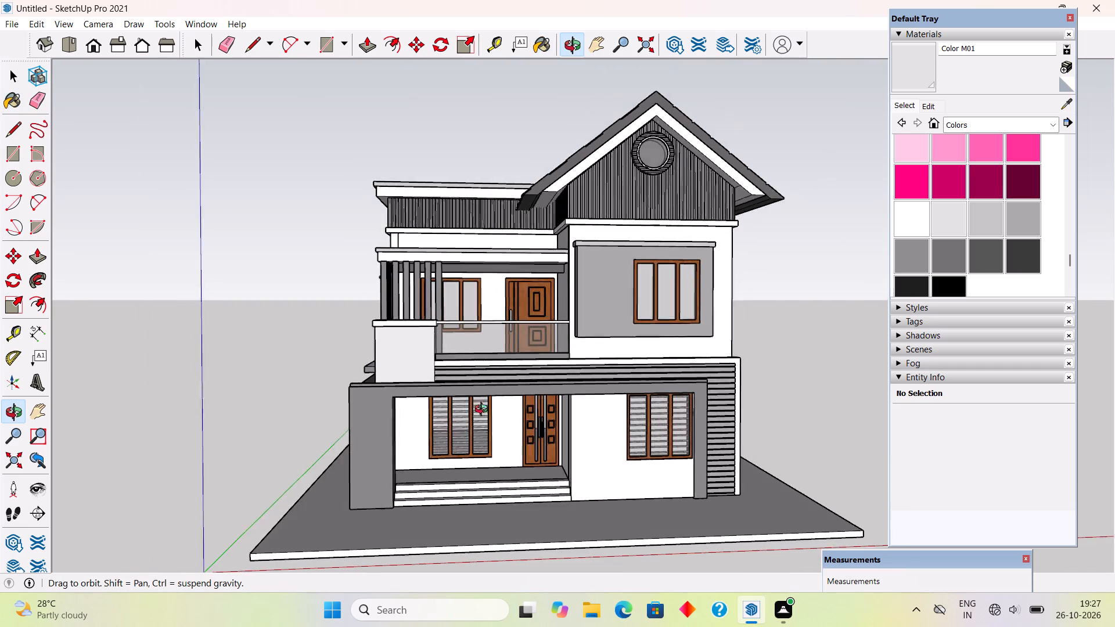
middle_click_drag(484, 410, 750, 427)
left_click(411, 293)
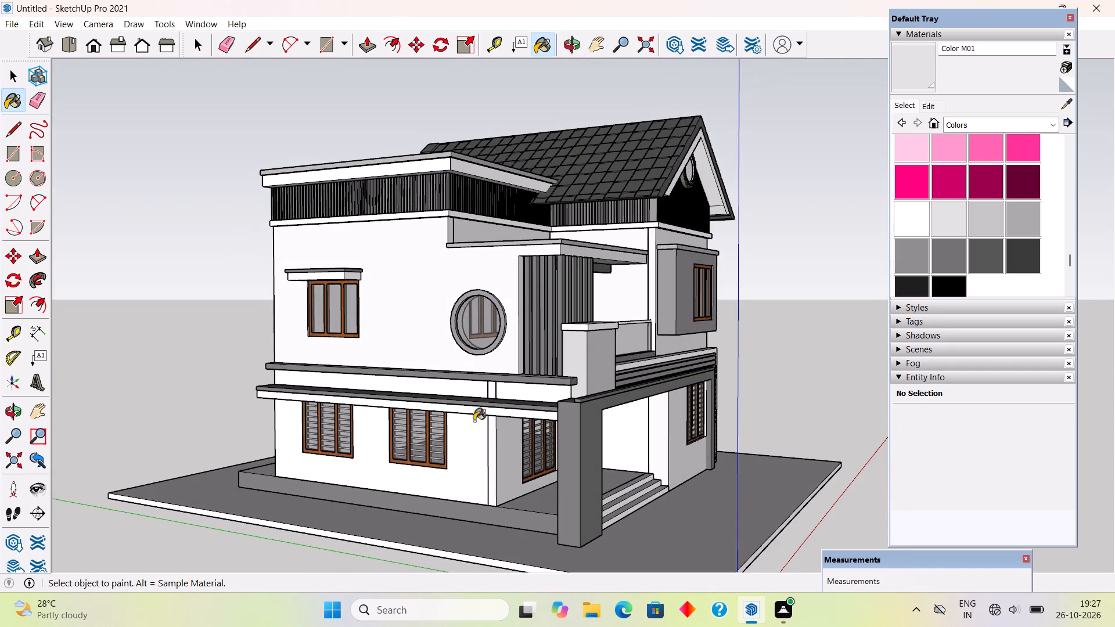
left_click(466, 465)
Paint the walls of both storeys and the band under the roof with Color M01 on the windowless side opposite the round window.
middle_click_drag(545, 377, 317, 438)
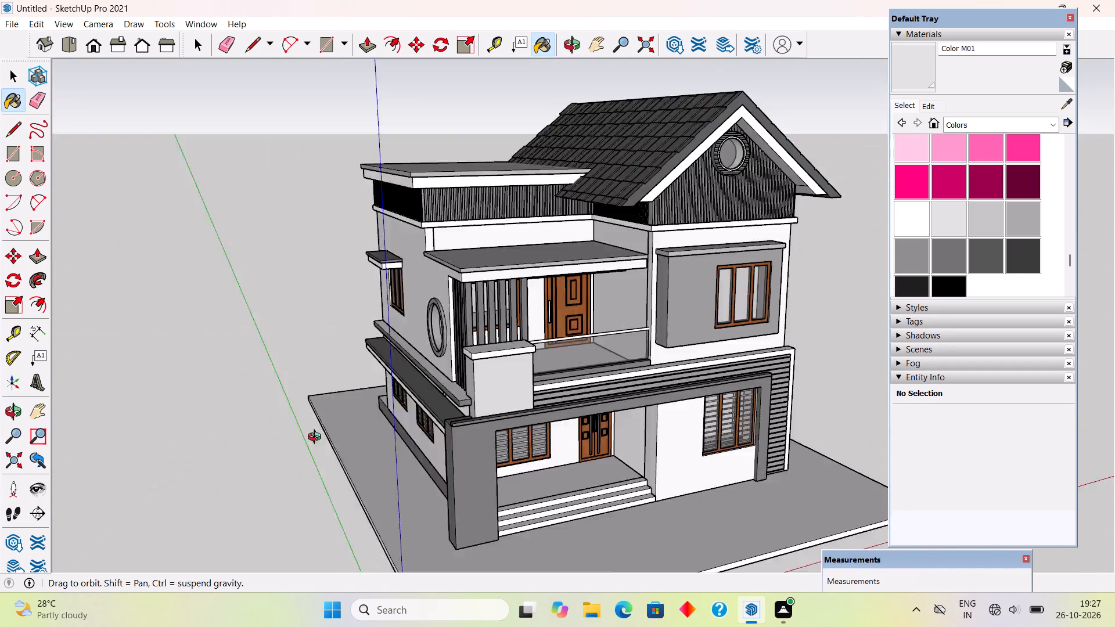
middle_click_drag(317, 438, 159, 359)
middle_click_drag(763, 327, 446, 334)
left_click(661, 325)
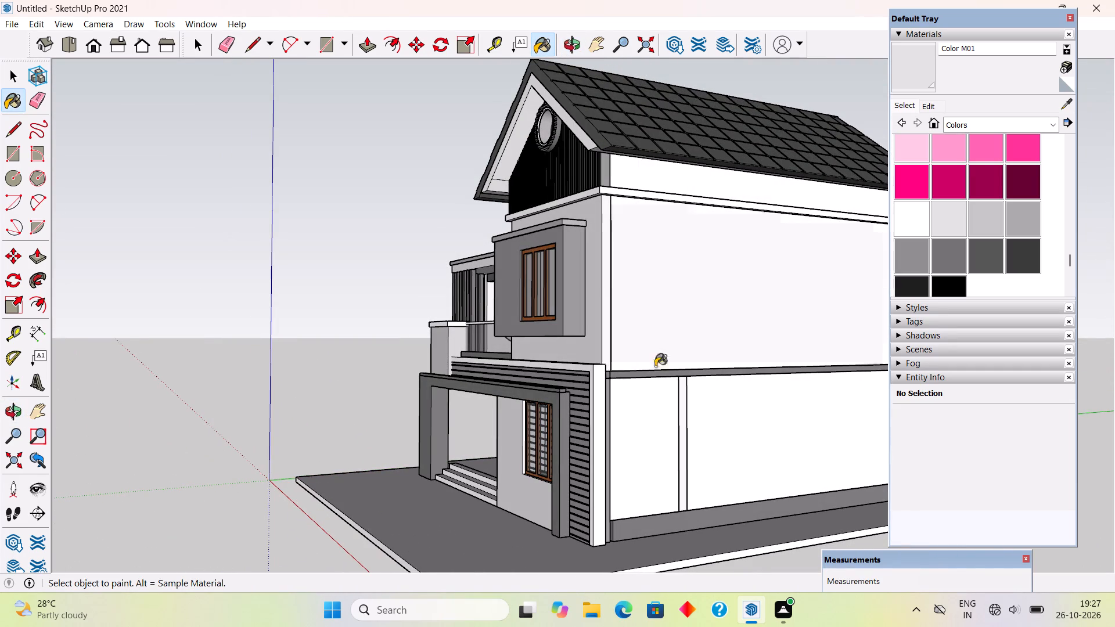
left_click(650, 434)
left_click(792, 457)
scroll(760, 285, "down", 5)
middle_click_drag(621, 324, 823, 387)
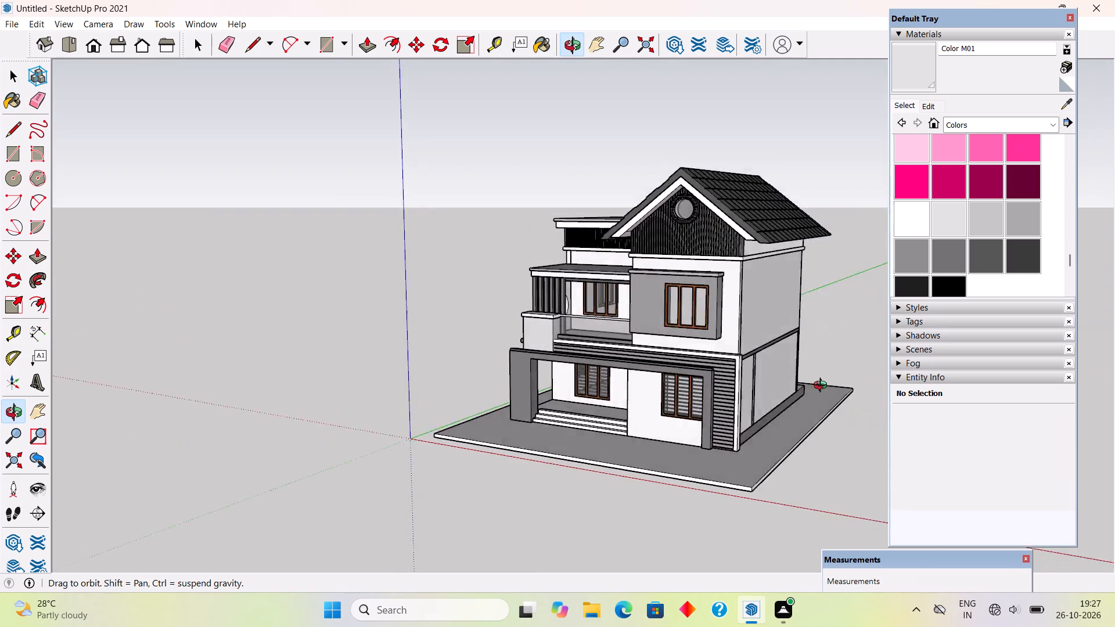
middle_click_drag(823, 387, 873, 367)
scroll(731, 248, "up", 10)
middle_click_drag(748, 227, 612, 201)
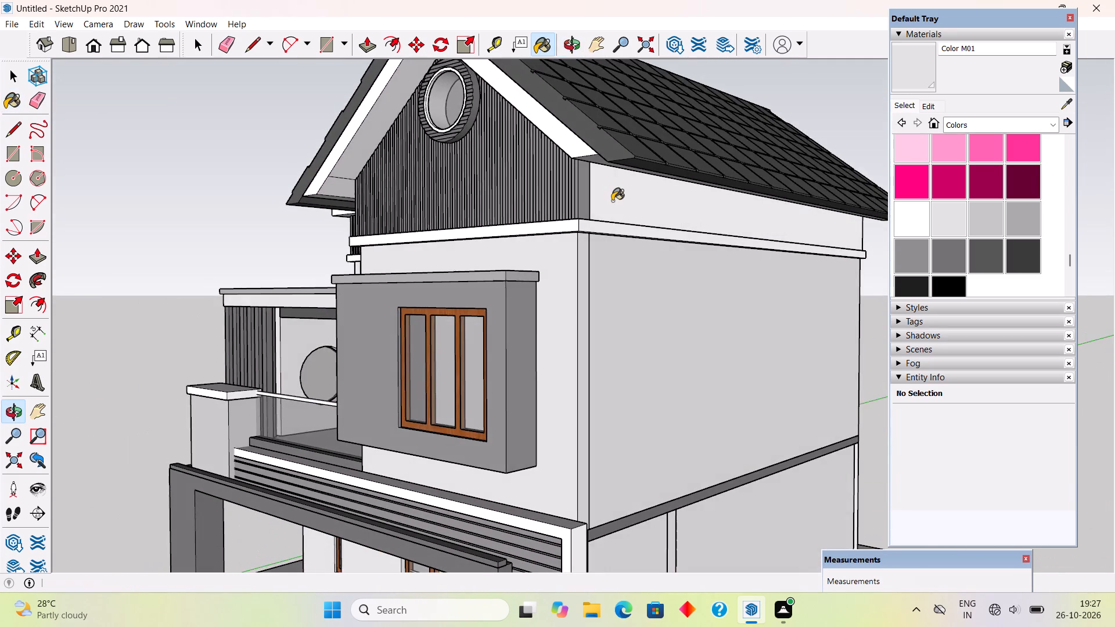
left_click(612, 201)
Paint the rear walls of both storeys, the band below the roof and the rear gable with Color M01.
middle_click_drag(642, 281, 878, 396)
scroll(880, 398, "down", 4)
middle_click_drag(546, 297, 860, 280)
middle_click_drag(416, 304, 639, 304)
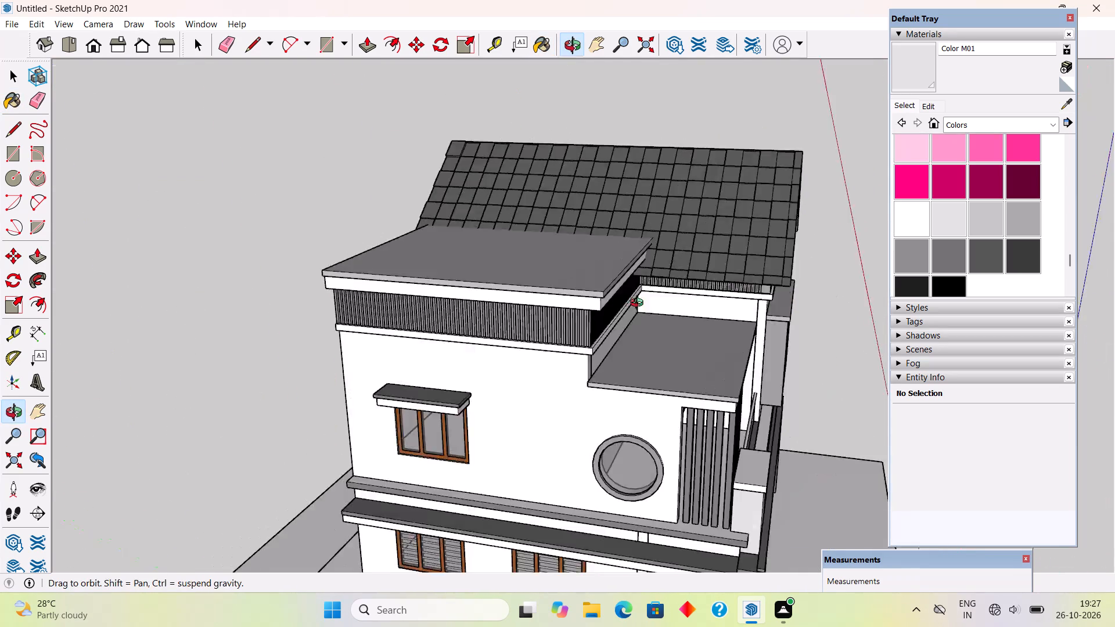
middle_click_drag(639, 304, 884, 269)
scroll(505, 362, "up", 2)
left_click(527, 350)
left_click(533, 312)
scroll(455, 321, "down", 6)
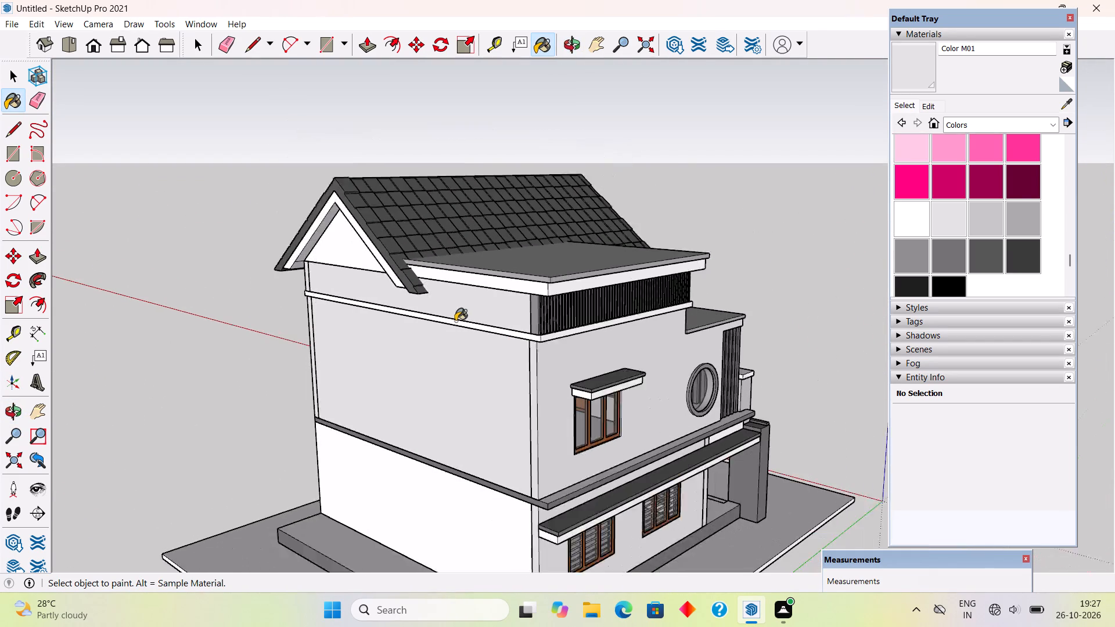
left_click(416, 480)
left_click(349, 249)
Examine the painted walls all around the house, from the rear past the round-window side to the front facade.
middle_click_drag(514, 331, 725, 311)
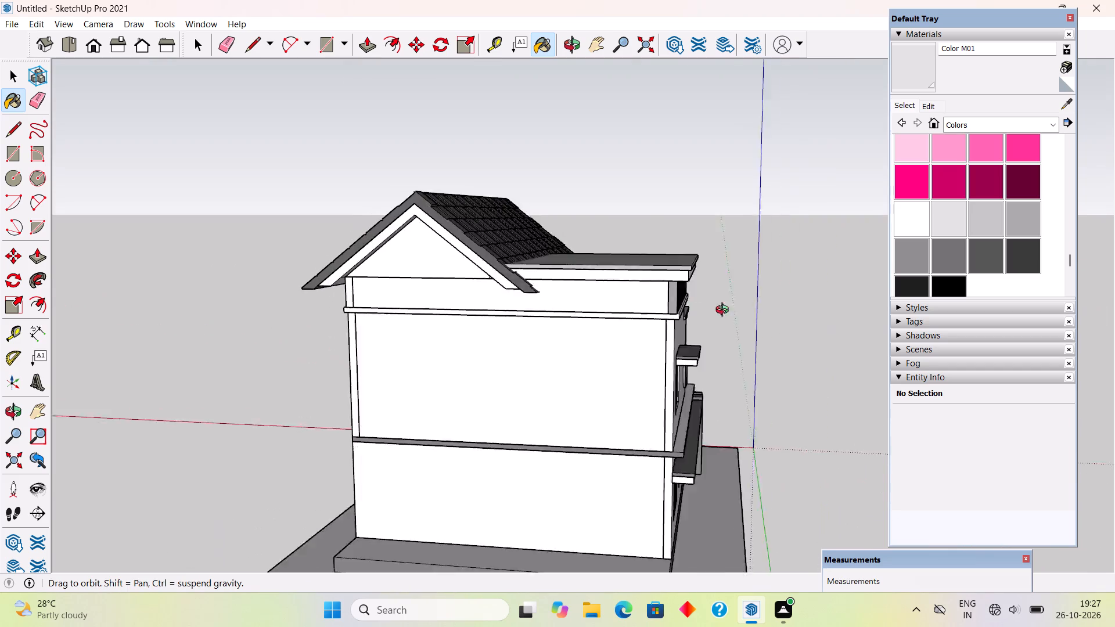
middle_click_drag(725, 311, 409, 302)
middle_click_drag(589, 341, 298, 362)
middle_click_drag(697, 375, 685, 373)
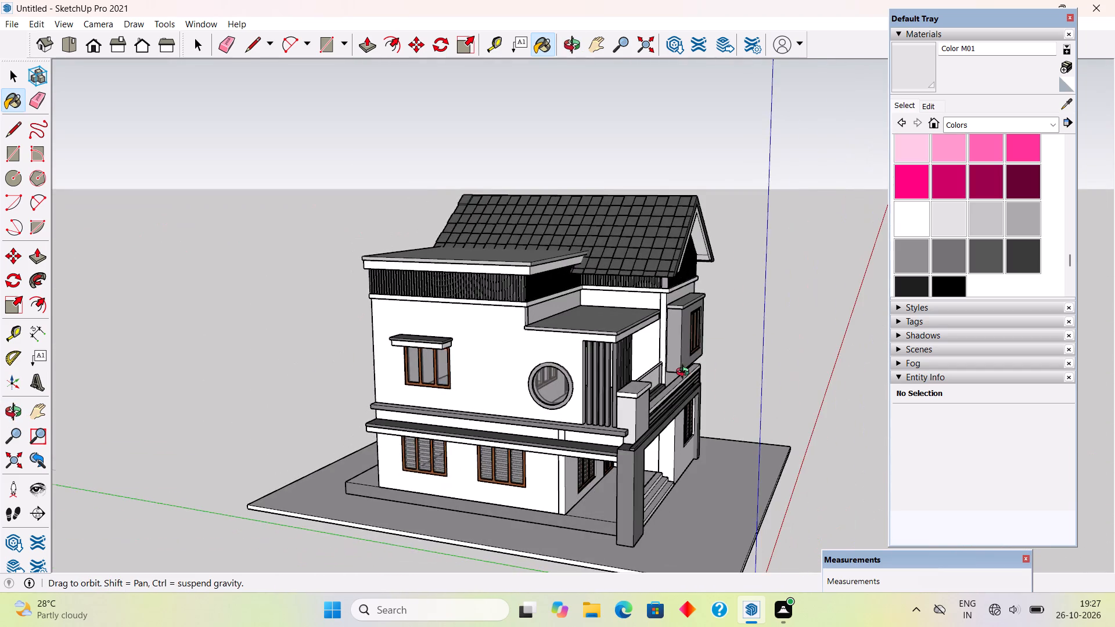
middle_click_drag(685, 373, 297, 328)
scroll(613, 300, "up", 5)
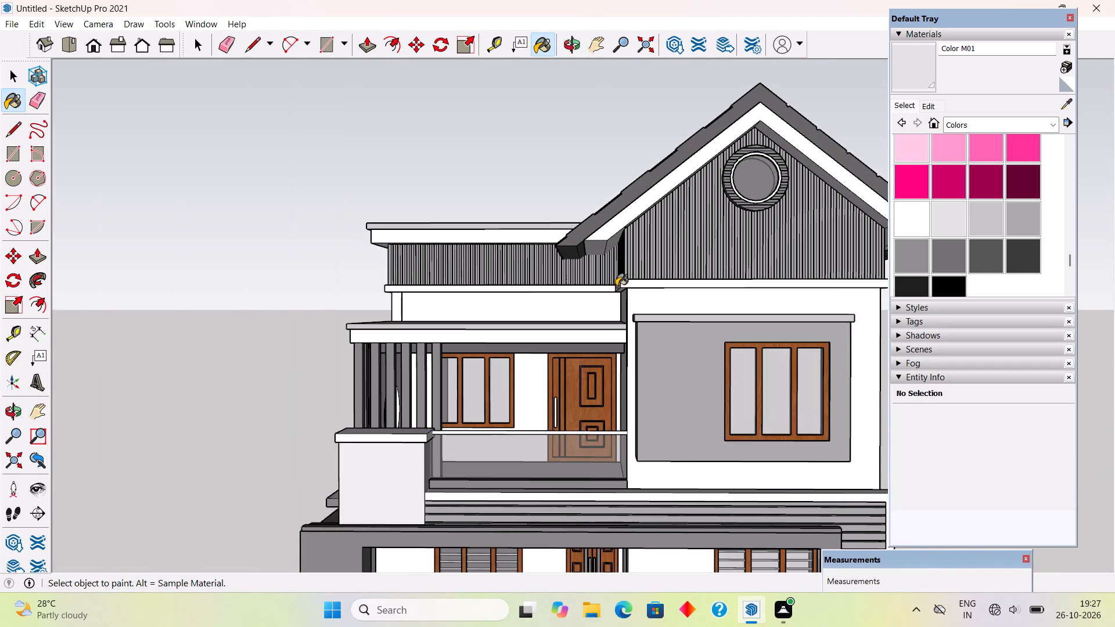
scroll(609, 247, "down", 4)
middle_click_drag(605, 255, 606, 306)
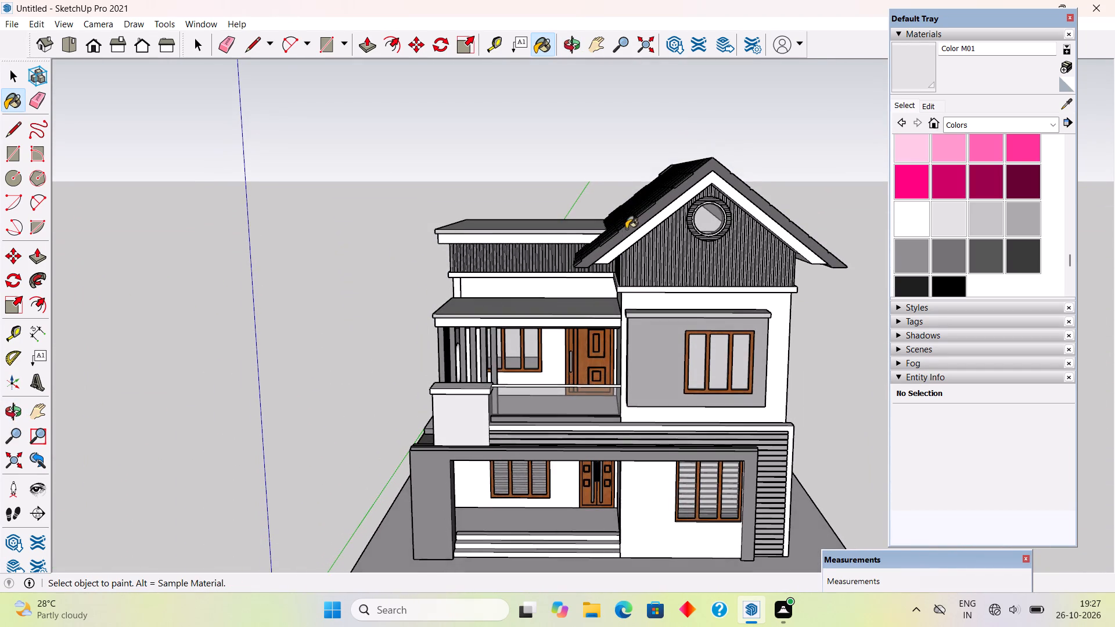
scroll(632, 214, "down", 2)
scroll(742, 505, "up", 1)
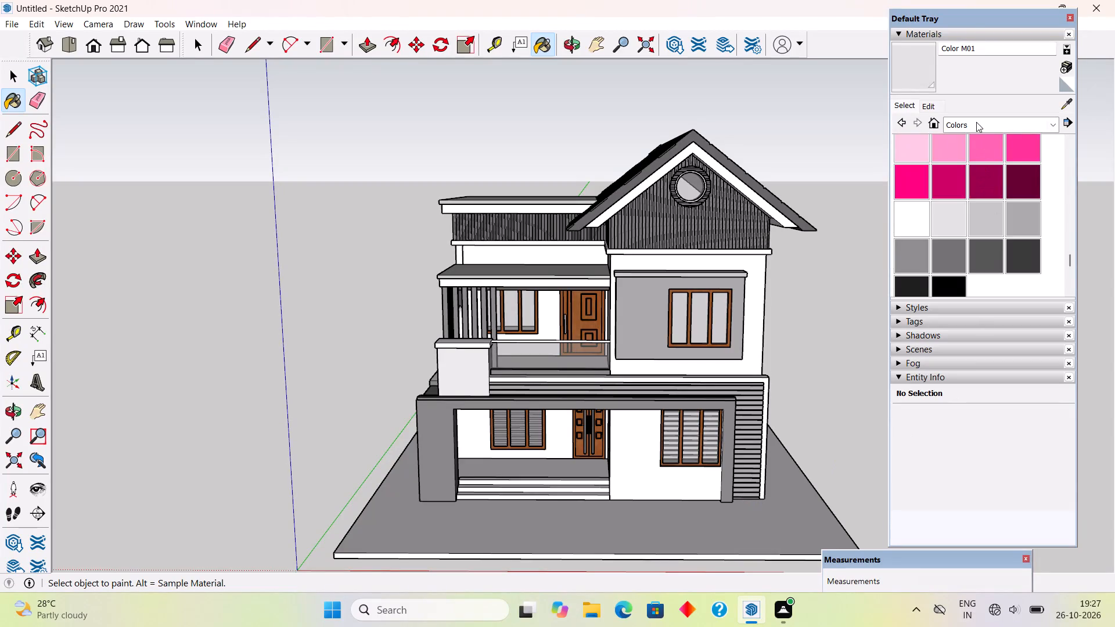
Paint both handles of the ground-floor double entrance door with Metal Silver from the Metal collection.
left_click(976, 122)
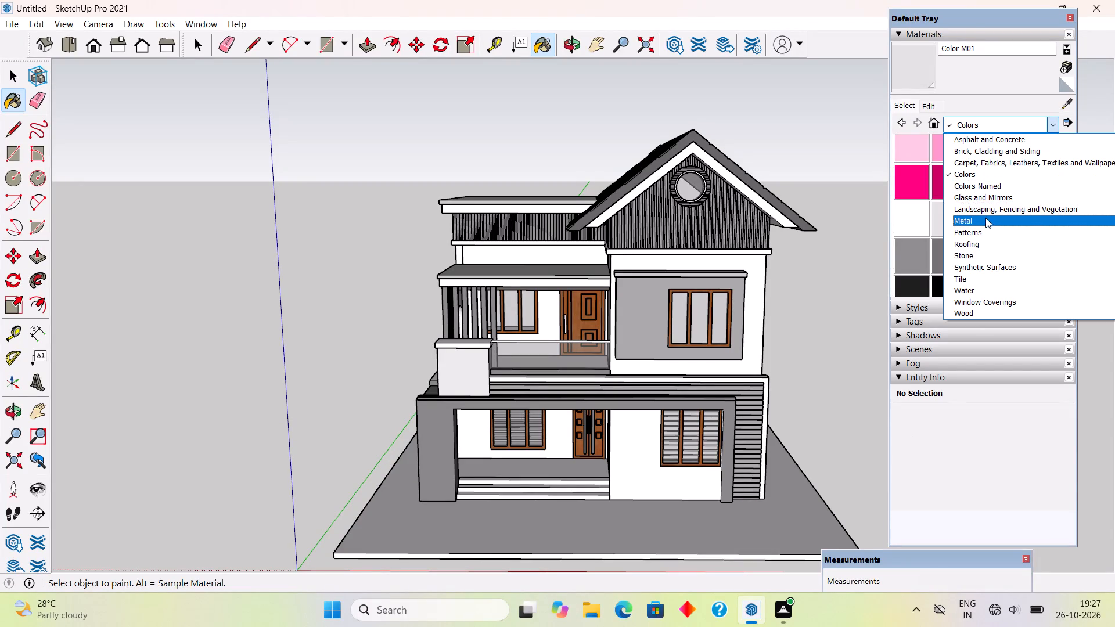
left_click(985, 220)
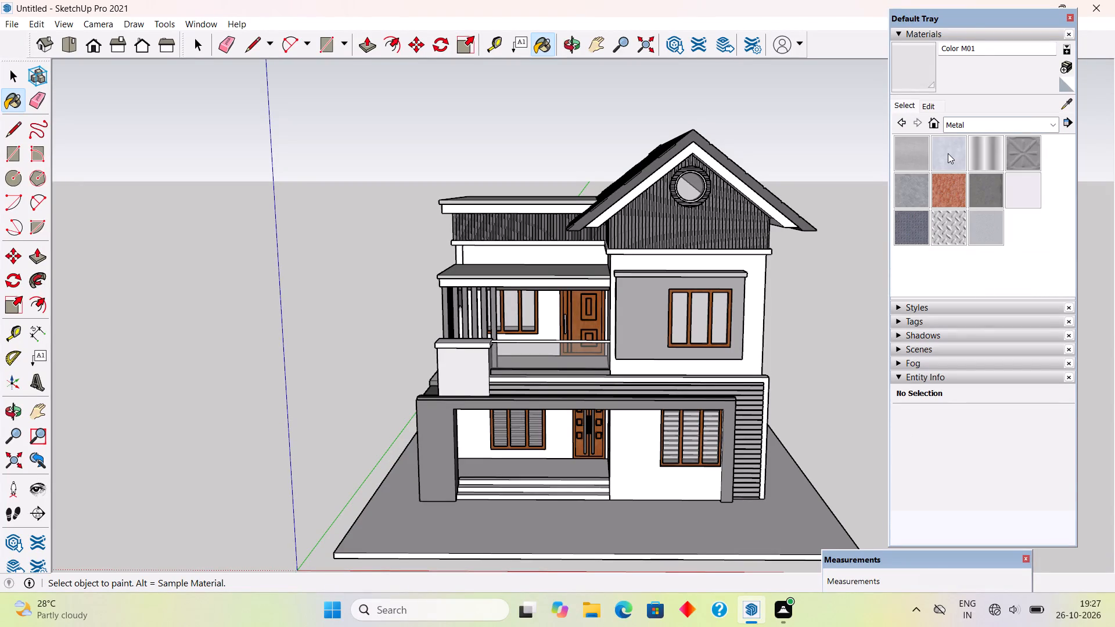
left_click(1017, 185)
scroll(573, 438, "up", 3)
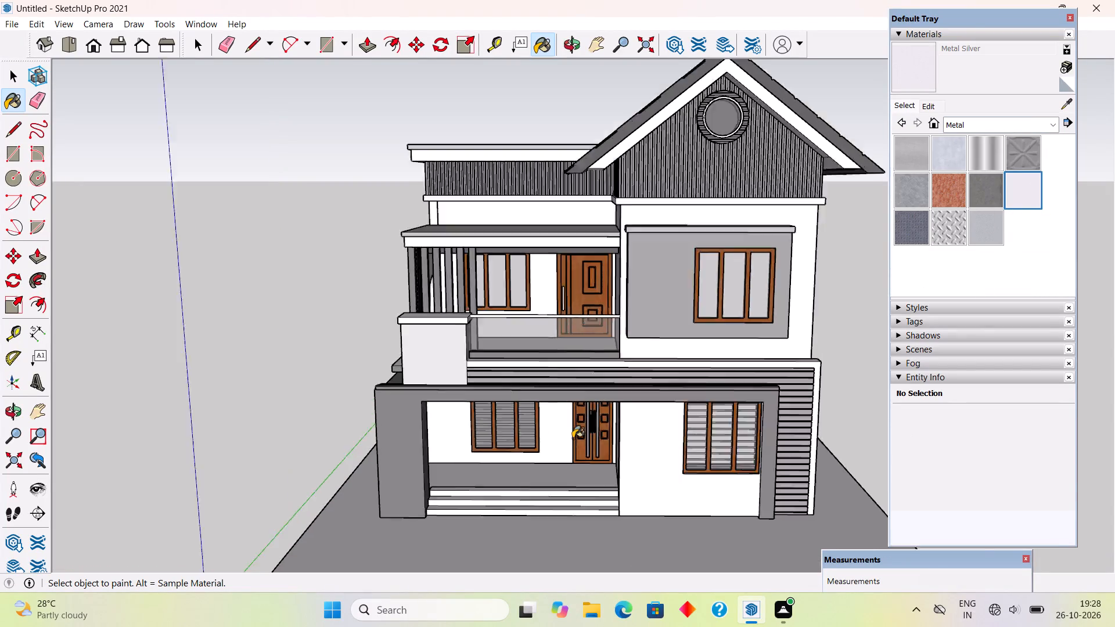
scroll(573, 438, "up", 19)
left_click(617, 387)
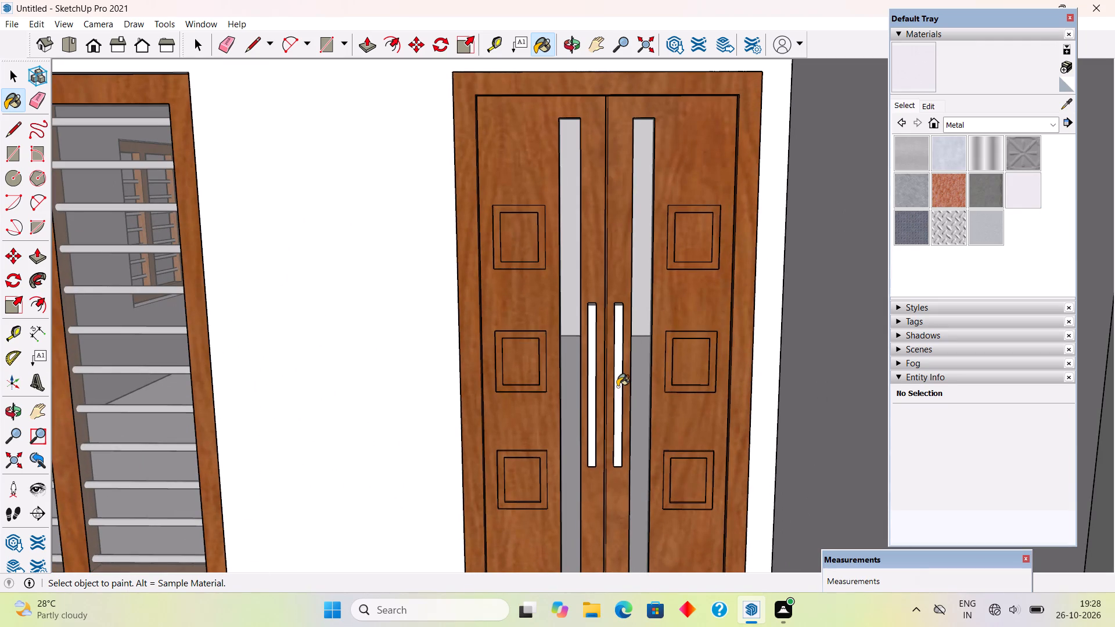
left_click(592, 343)
scroll(593, 370, "down", 7)
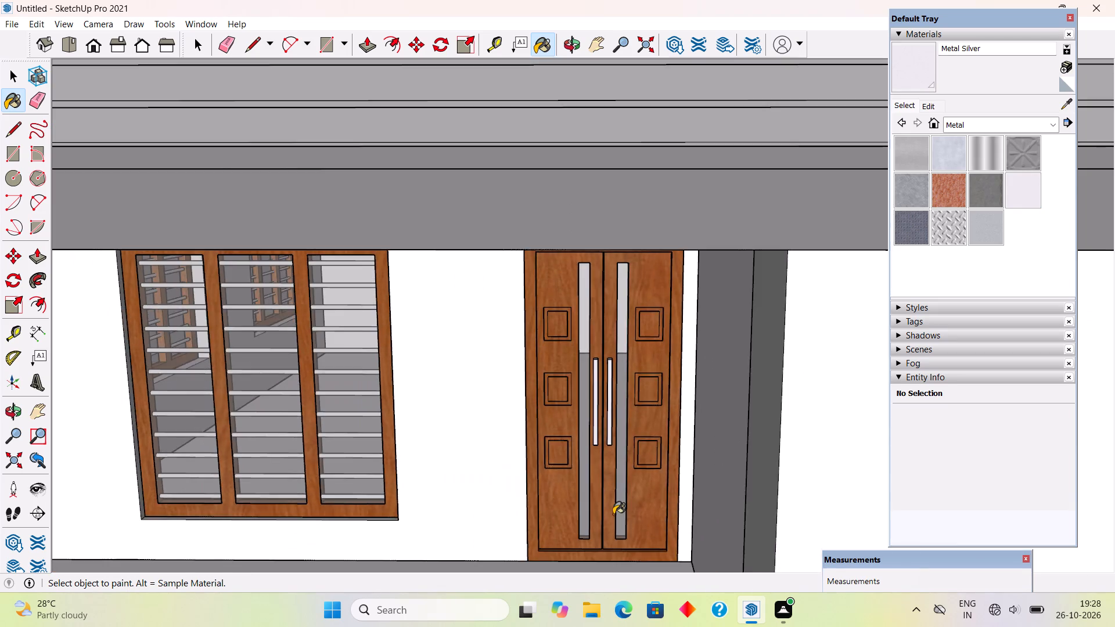
Paint the upper-floor balcony door's handle and the balcony handrail with Metal Silver.
scroll(613, 514, "down", 7)
scroll(564, 196, "up", 8)
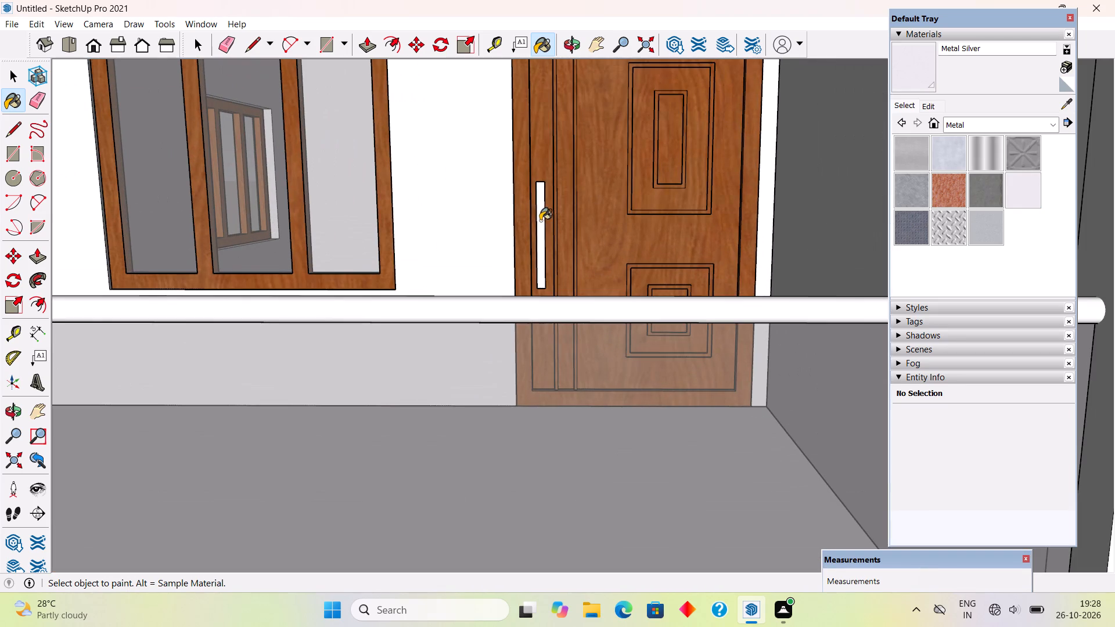
left_click(540, 221)
left_click(541, 307)
scroll(542, 305, "down", 19)
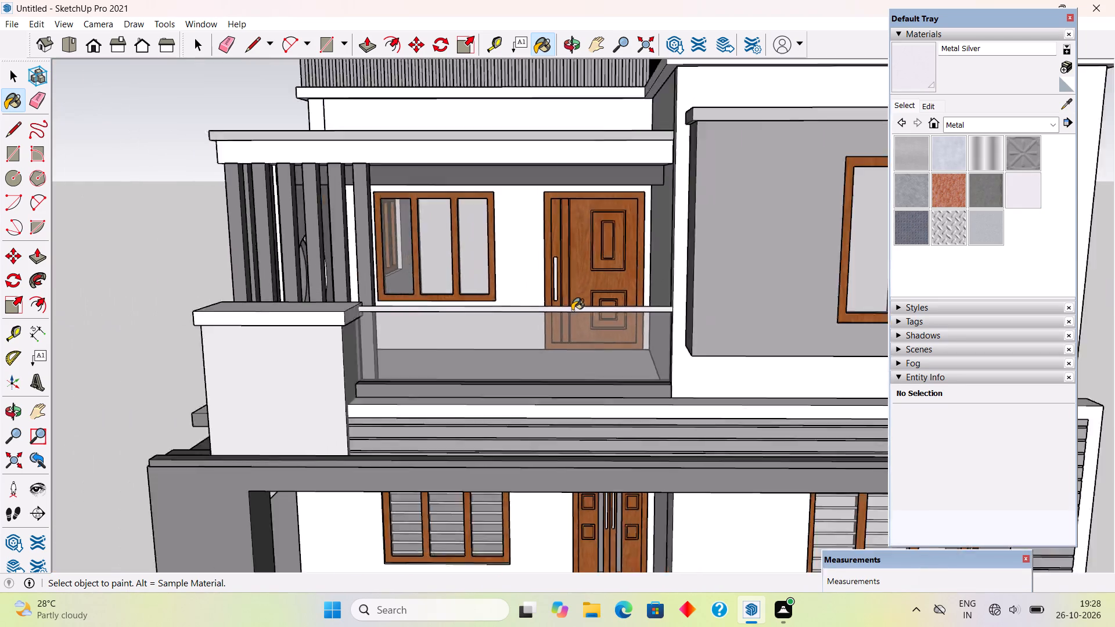
scroll(572, 311, "down", 6)
key("space")
Examine the painted house from the front facade and the round-window side.
middle_click_drag(672, 375, 809, 349)
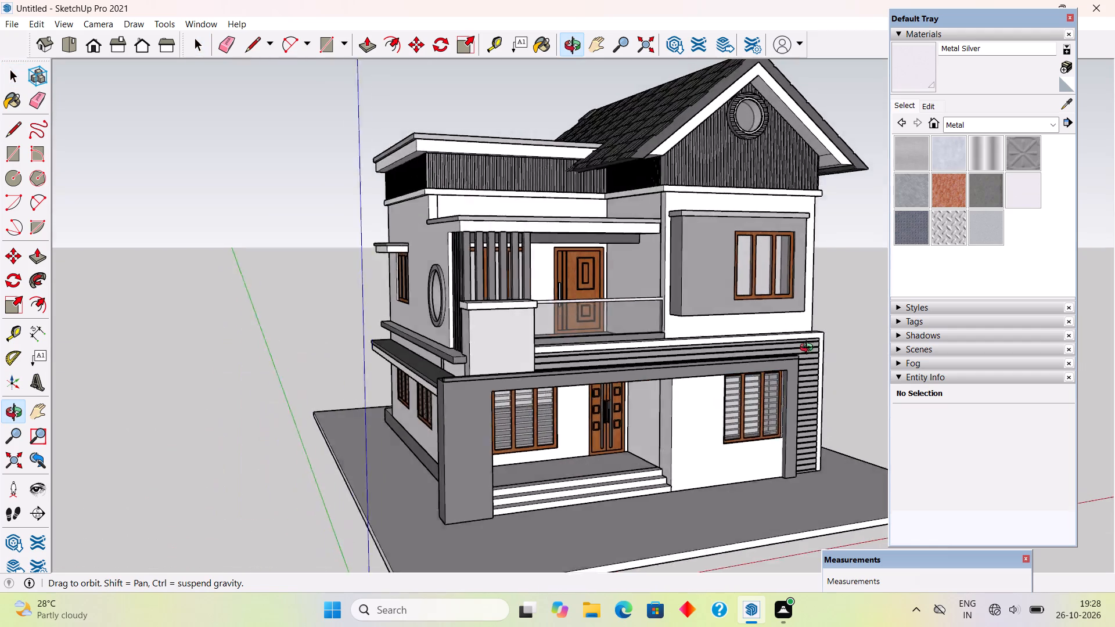
middle_click_drag(809, 349, 857, 374)
middle_click_drag(548, 312, 695, 305)
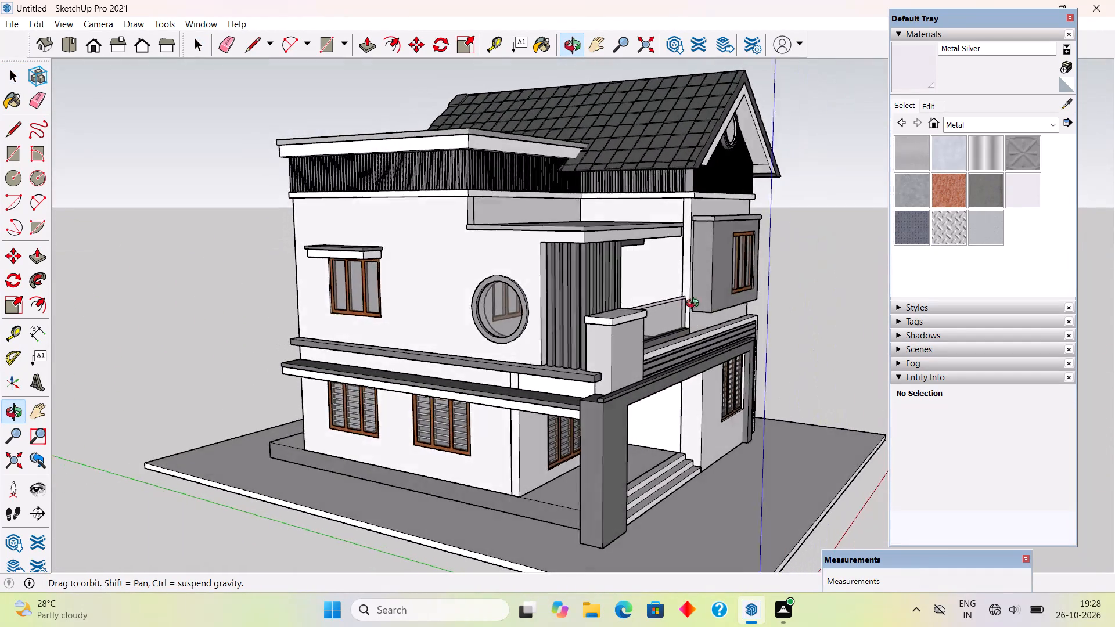
middle_click_drag(695, 305, 424, 281)
scroll(424, 281, "down", 5)
middle_click_drag(407, 286, 385, 386)
scroll(385, 386, "down", 4)
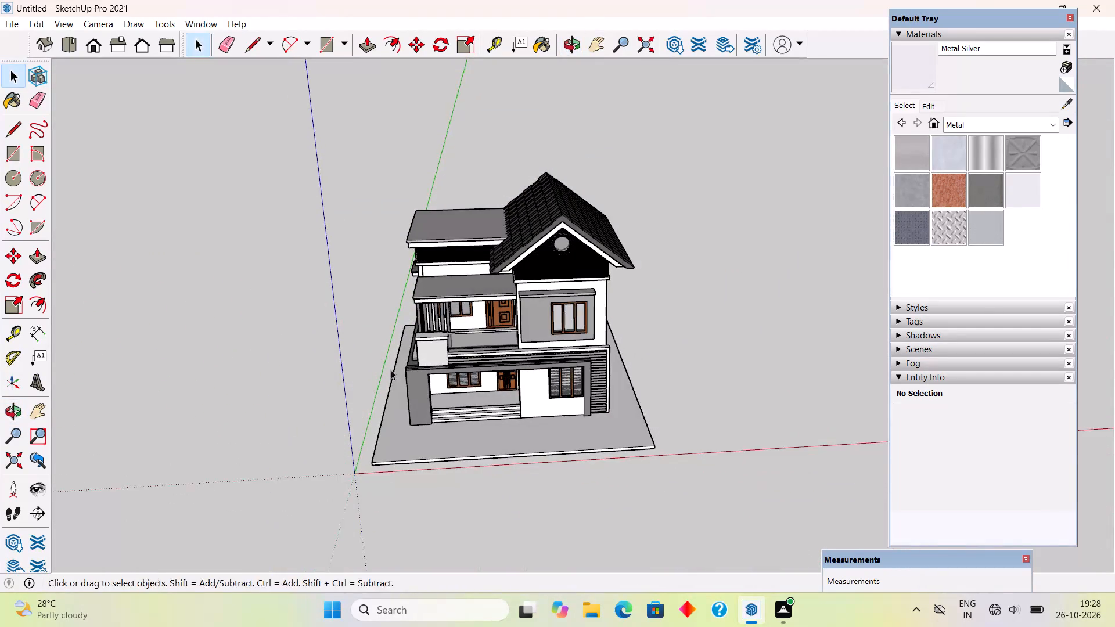
Select the entire house with its base slab and move it about 32' 5 5/8" along the red axis, away from the origin.
middle_click_drag(481, 249, 461, 366)
left_click_drag(374, 153, 489, 457)
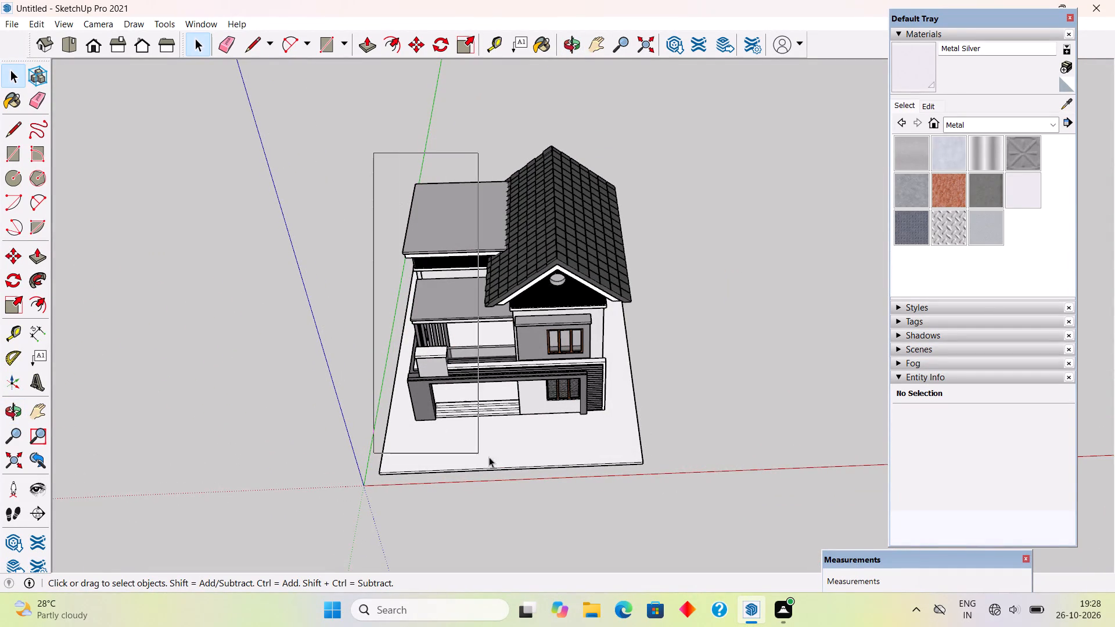
left_click_drag(489, 457, 674, 503)
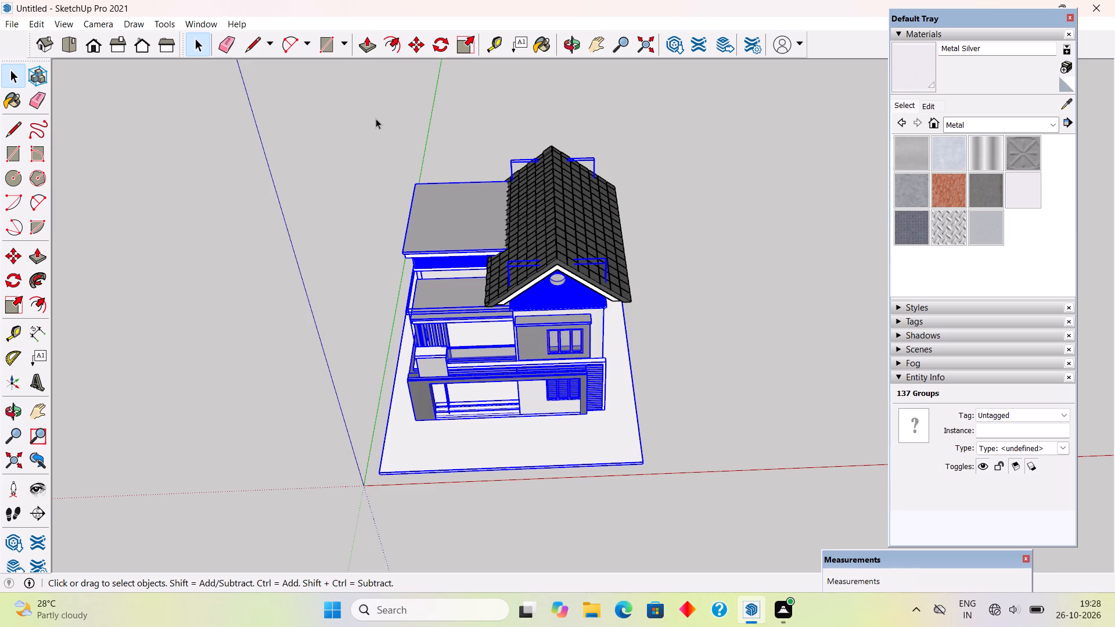
left_click_drag(376, 118, 686, 493)
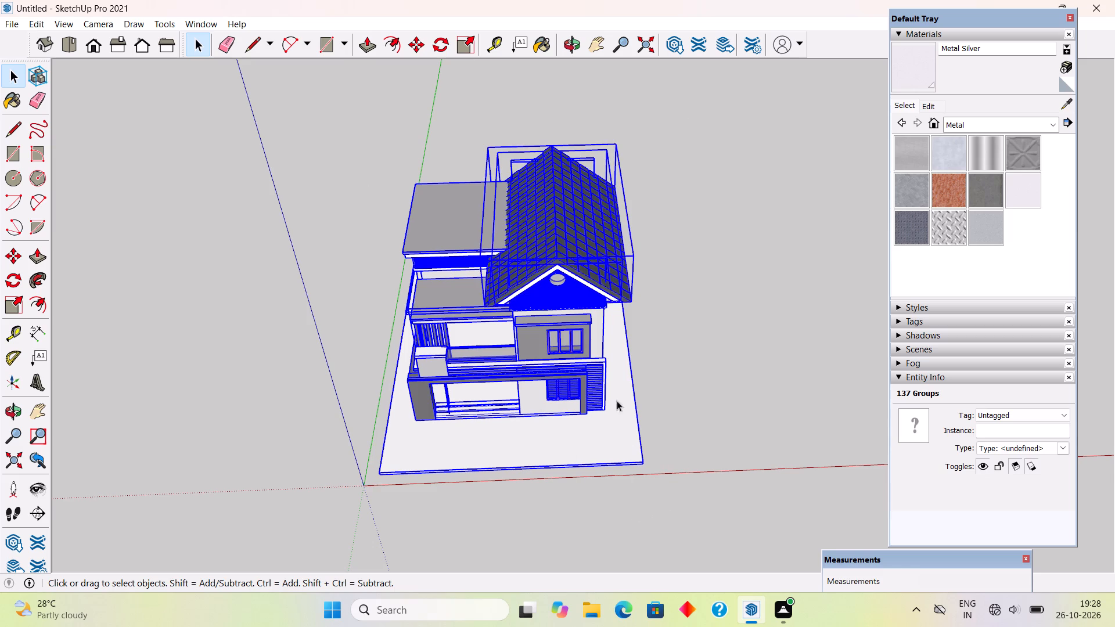
middle_click_drag(614, 395, 556, 93)
middle_click_drag(633, 381, 693, 536)
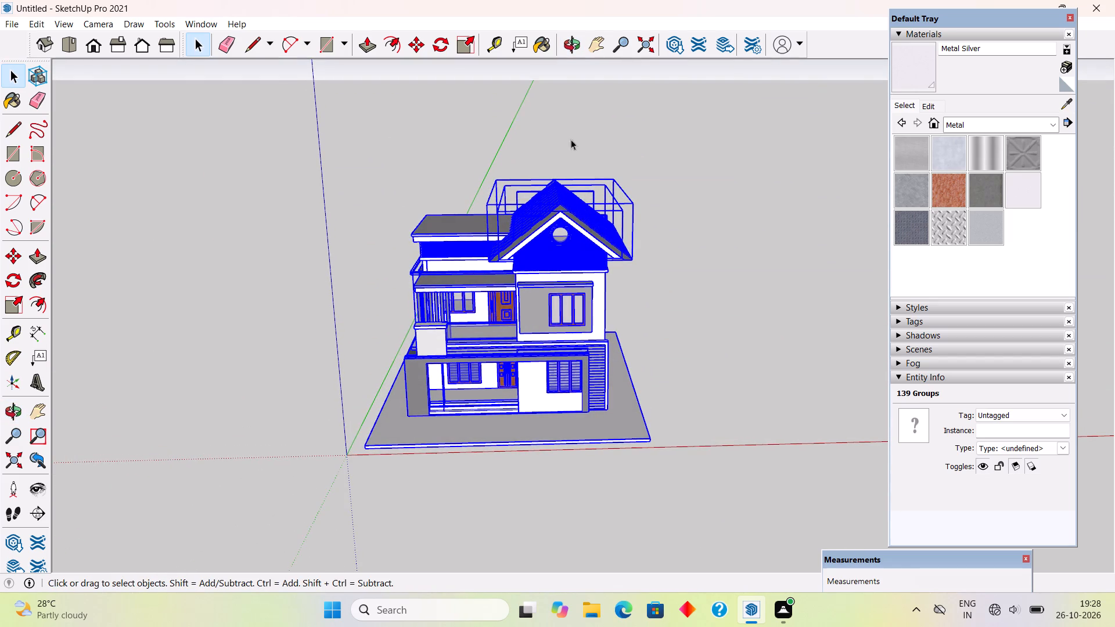
scroll(514, 140, "down", 3)
scroll(660, 268, "up", 4)
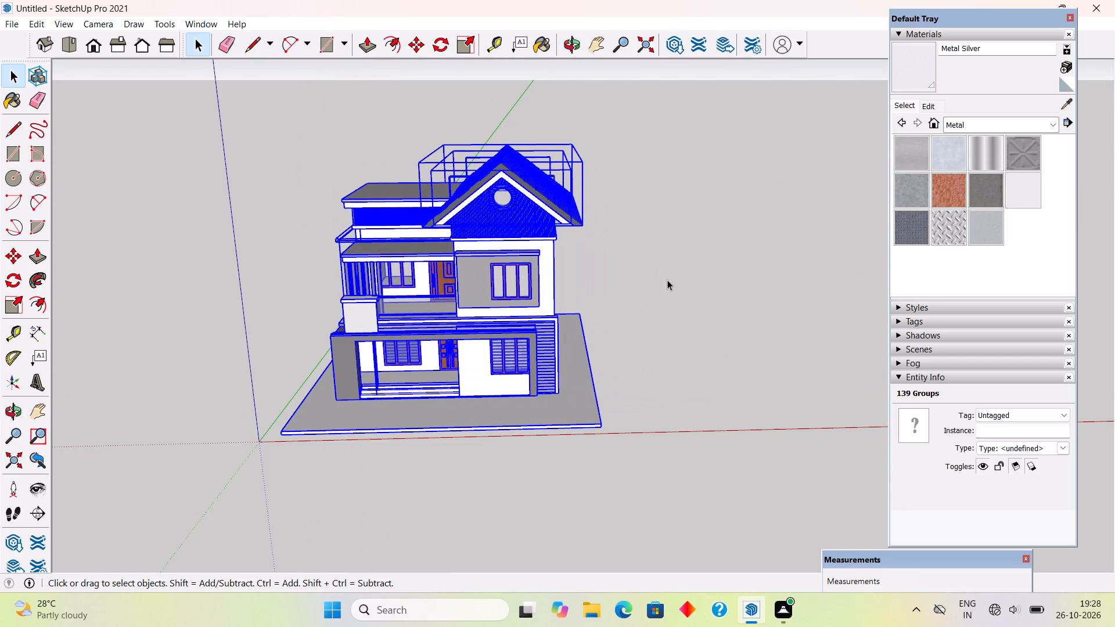
key("m")
left_click(568, 411)
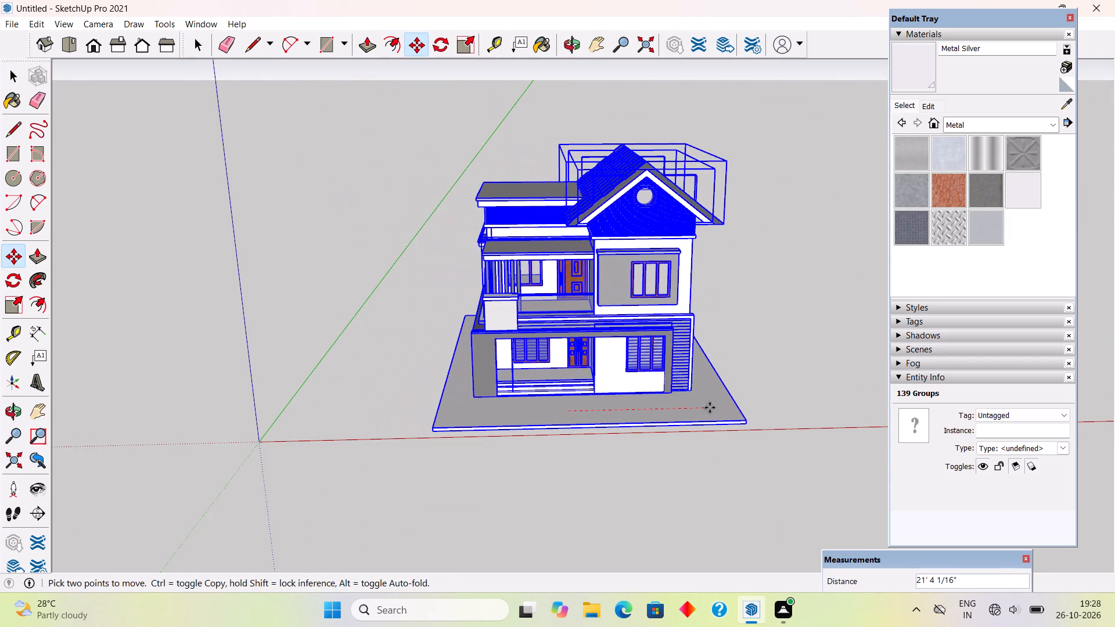
left_click(782, 407)
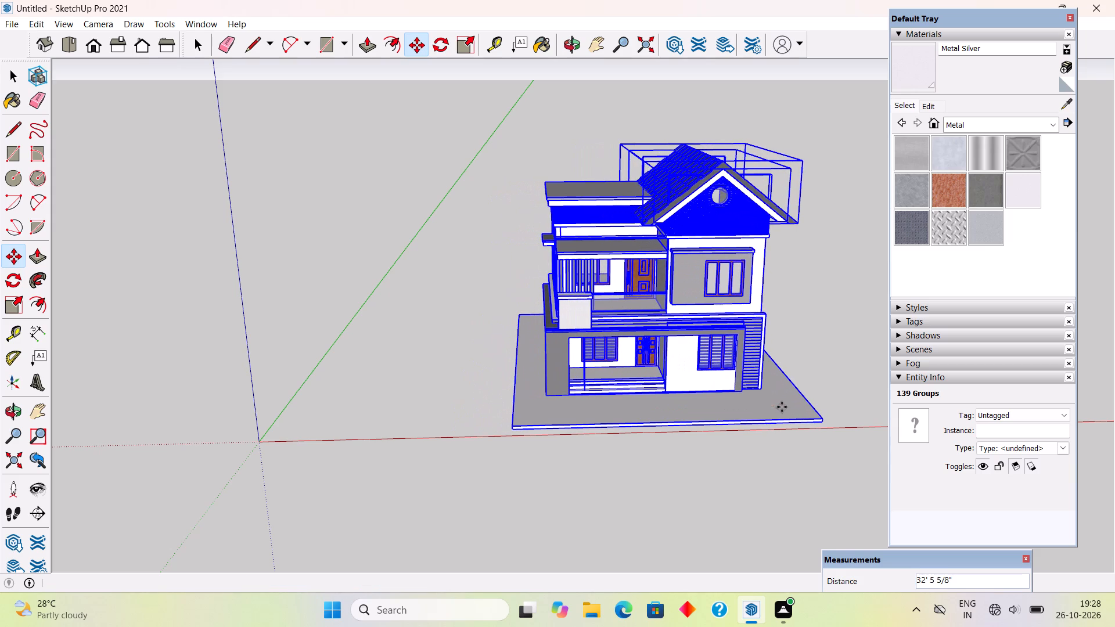
key("space")
left_click(715, 506)
Examine the whole moved house from above and at eye level, finishing on the front corner with the round-window side.
middle_click_drag(398, 389, 236, 319)
scroll(235, 319, "down", 4)
middle_click_drag(314, 376, 599, 506)
scroll(599, 503, "up", 5)
middle_click_drag(654, 287, 623, 245)
scroll(625, 324, "down", 4)
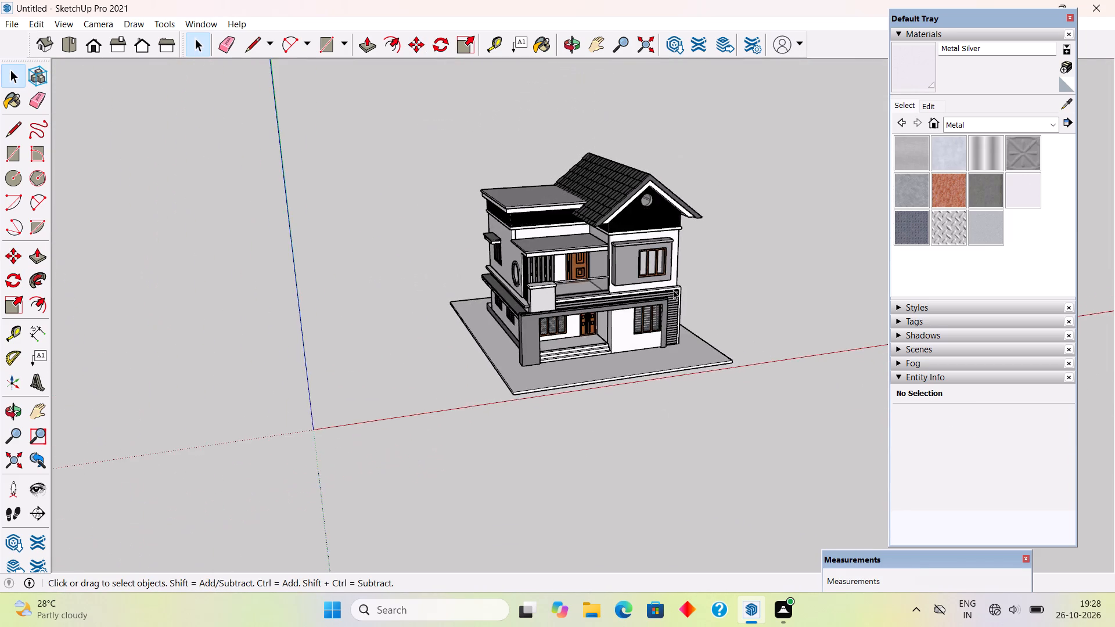
middle_click_drag(656, 261, 623, 159)
scroll(692, 182, "up", 7)
middle_click_drag(643, 338, 739, 344)
scroll(741, 340, "up", 1)
scroll(601, 211, "up", 5)
scroll(601, 211, "down", 3)
scroll(589, 297, "up", 2)
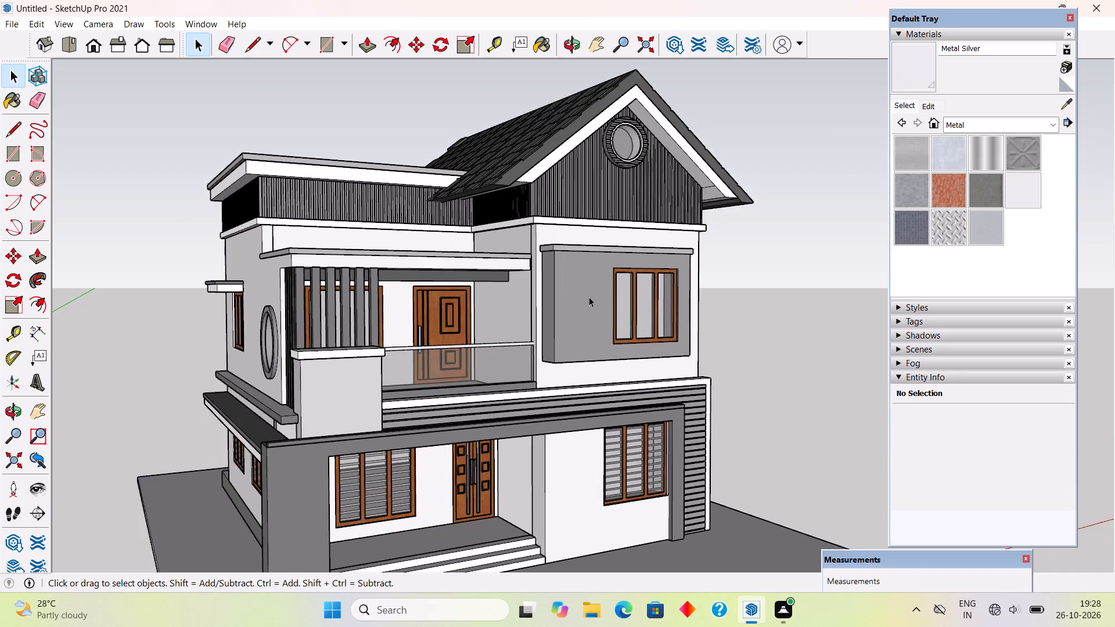
middle_click_drag(579, 295, 573, 257)
scroll(573, 257, "down", 5)
middle_click_drag(510, 332, 504, 372)
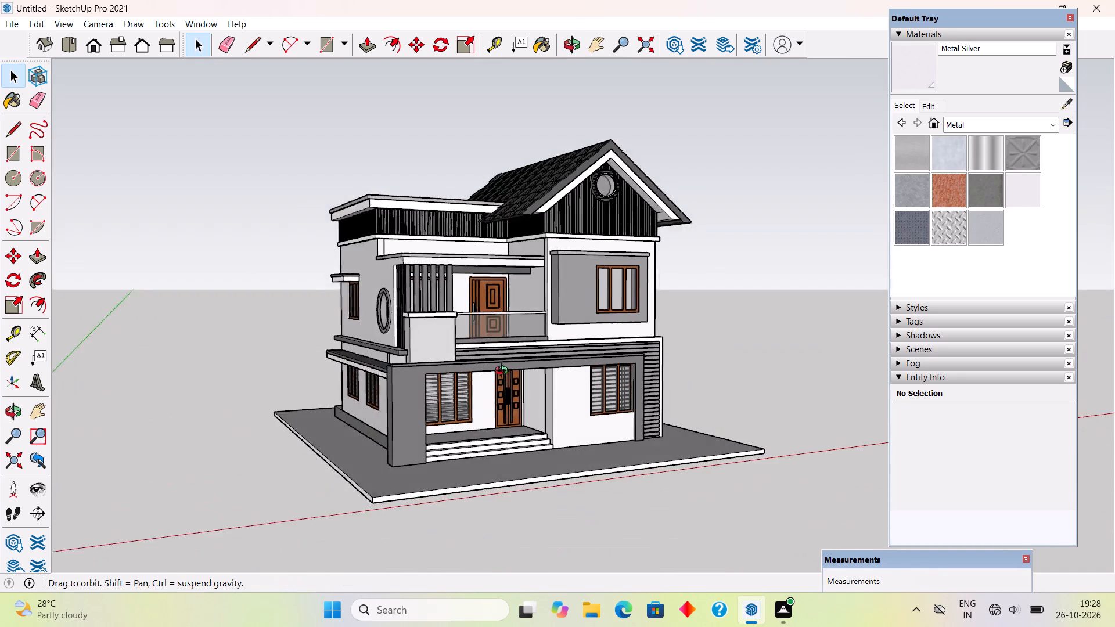
middle_click_drag(504, 372, 536, 378)
scroll(536, 378, "up", 1)
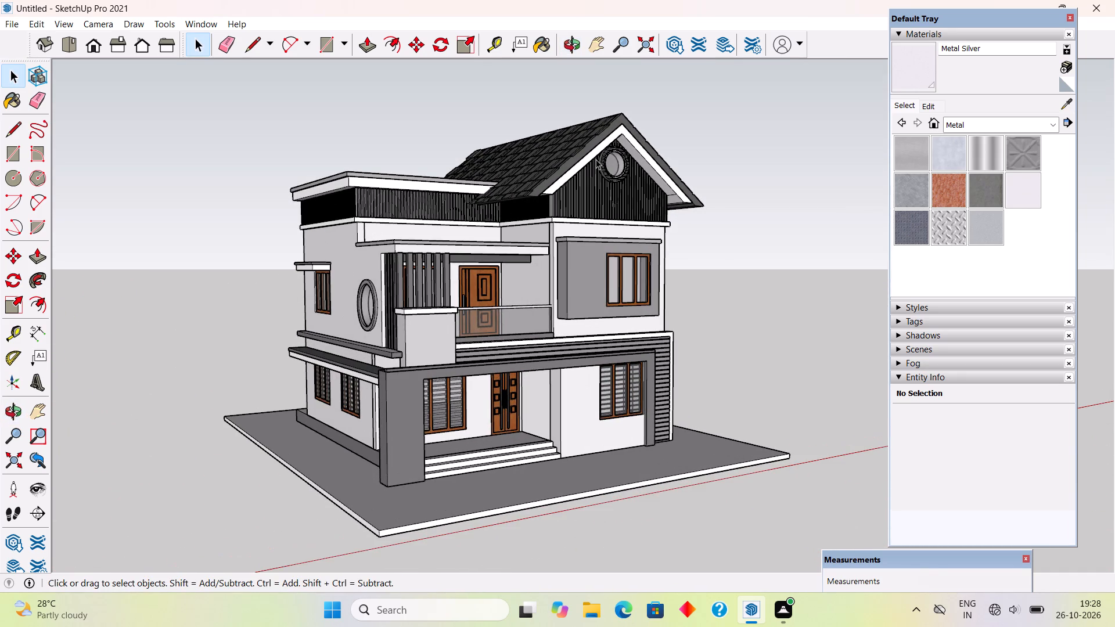
scroll(596, 159, "up", 1)
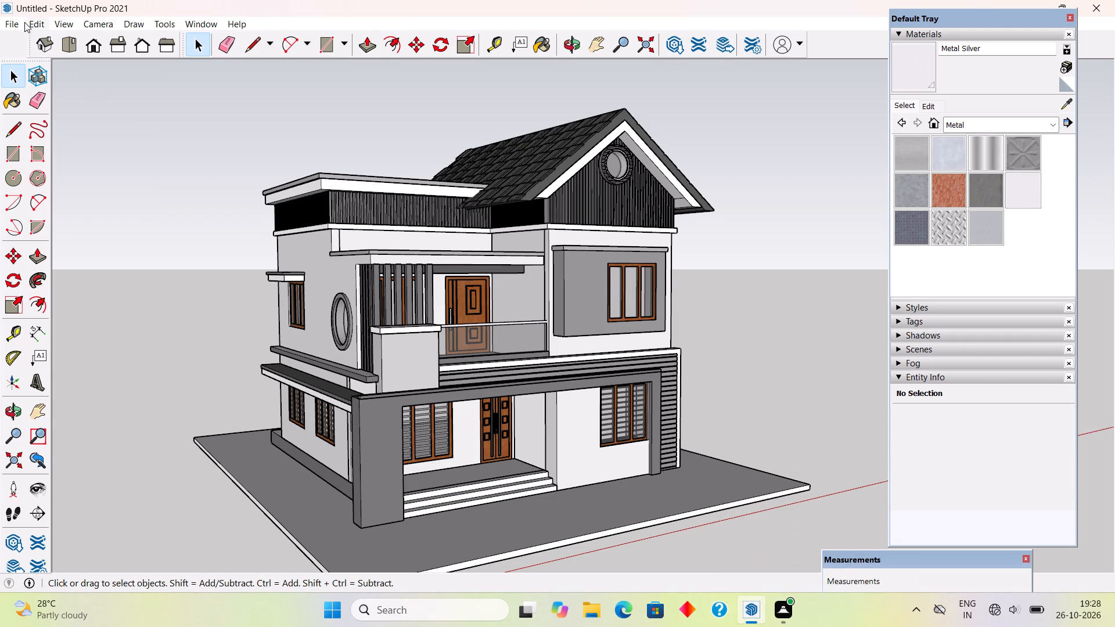
Save the model as elevation 36 in the Downloads folder.
left_click(8, 21)
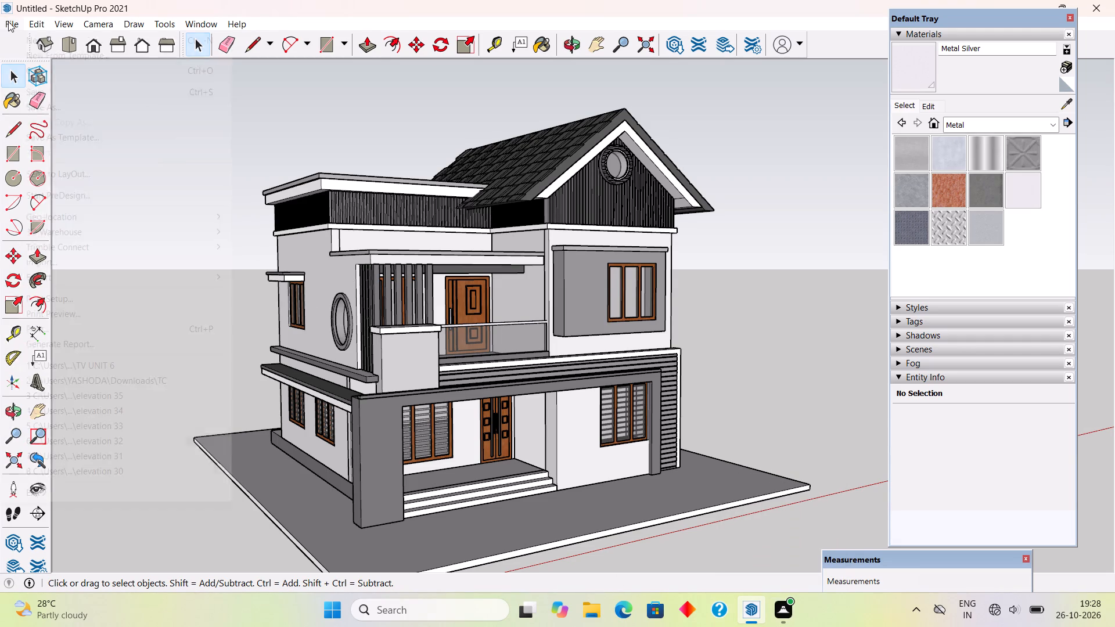
left_click(47, 111)
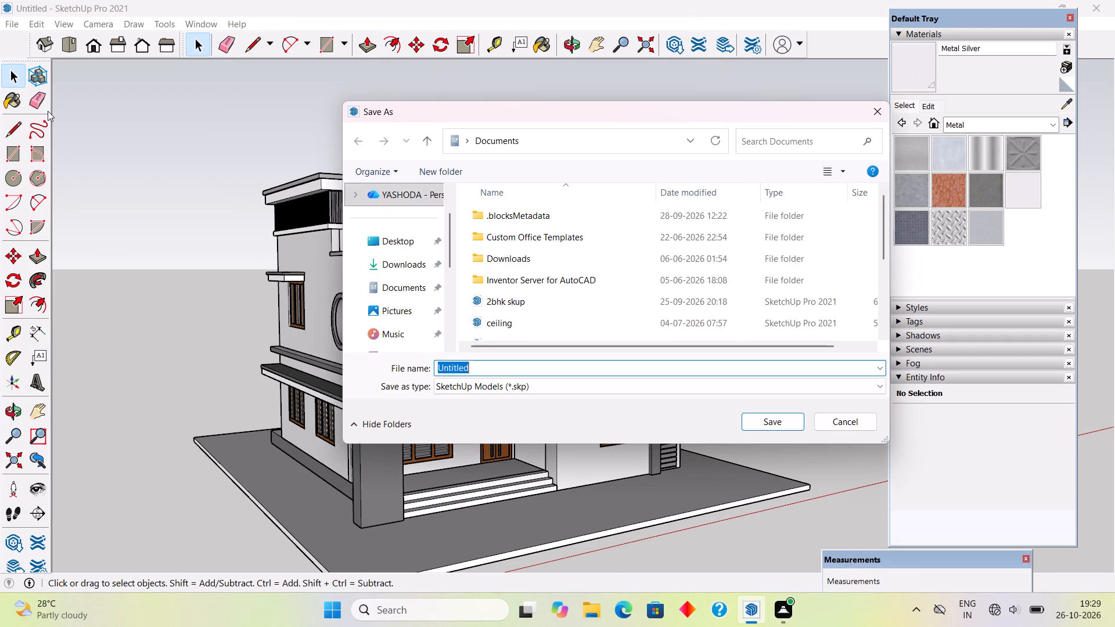
left_click(419, 264)
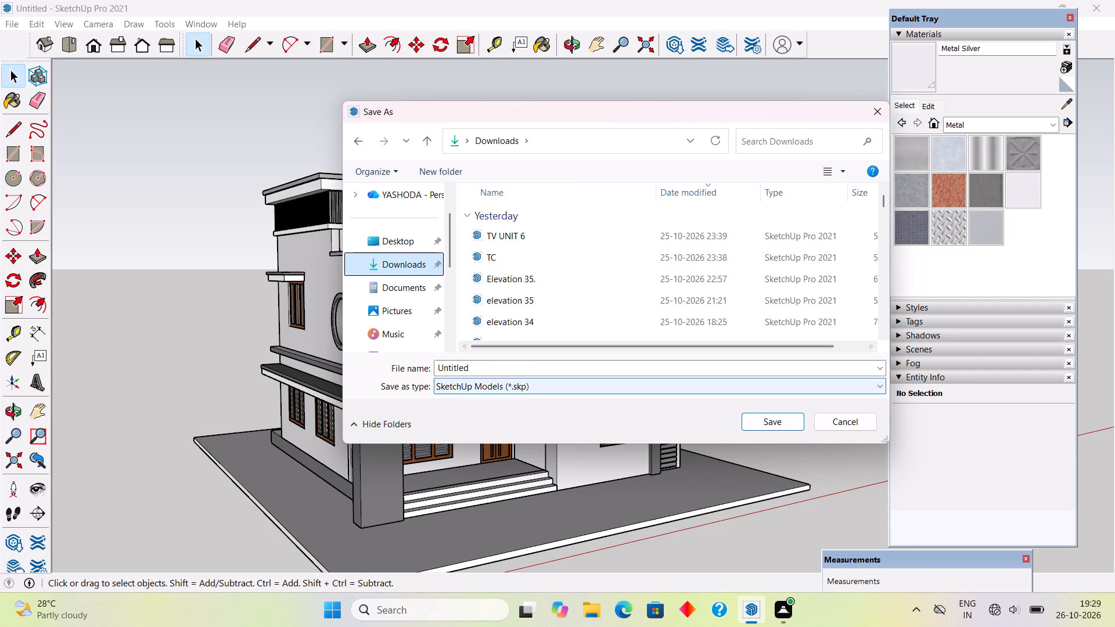
left_click(500, 370)
key("BackSpace")
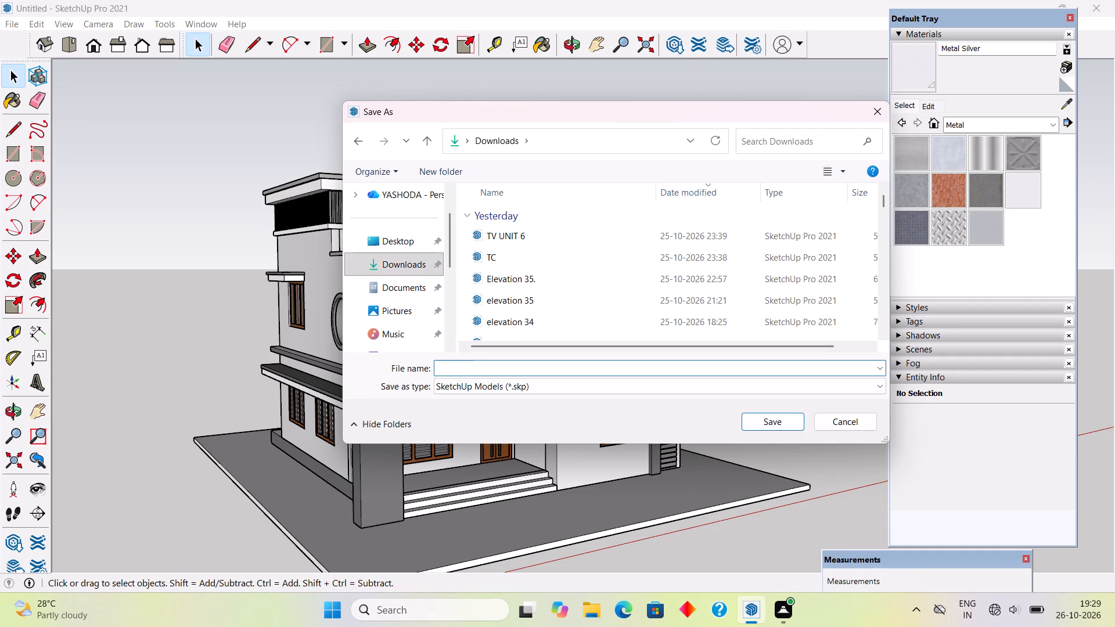
type("elevation")
key("space")
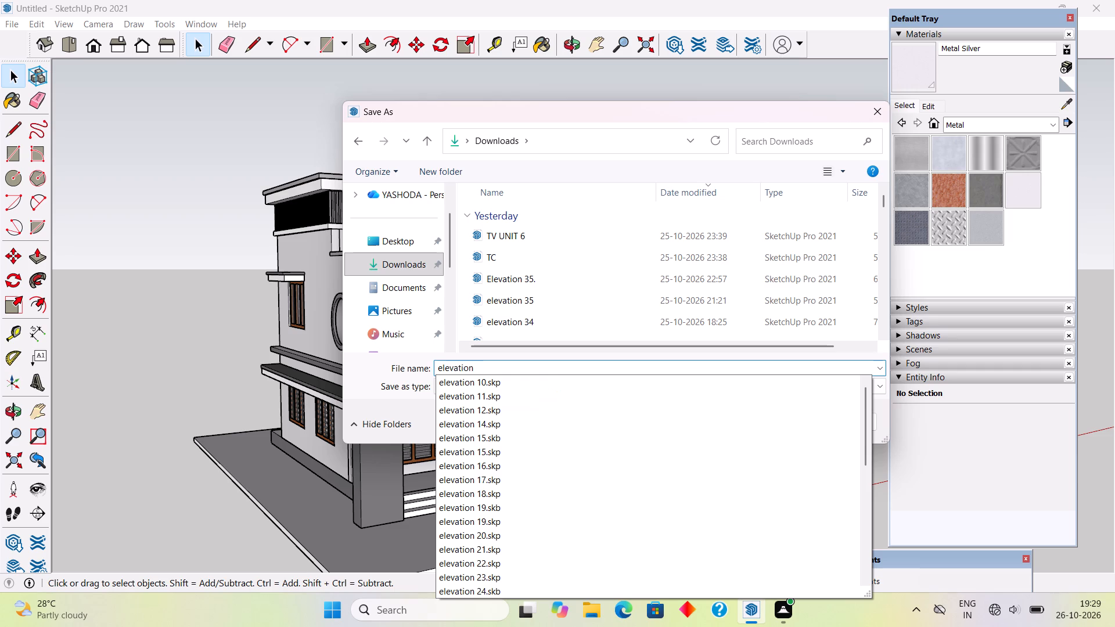
type("36")
left_click(765, 420)
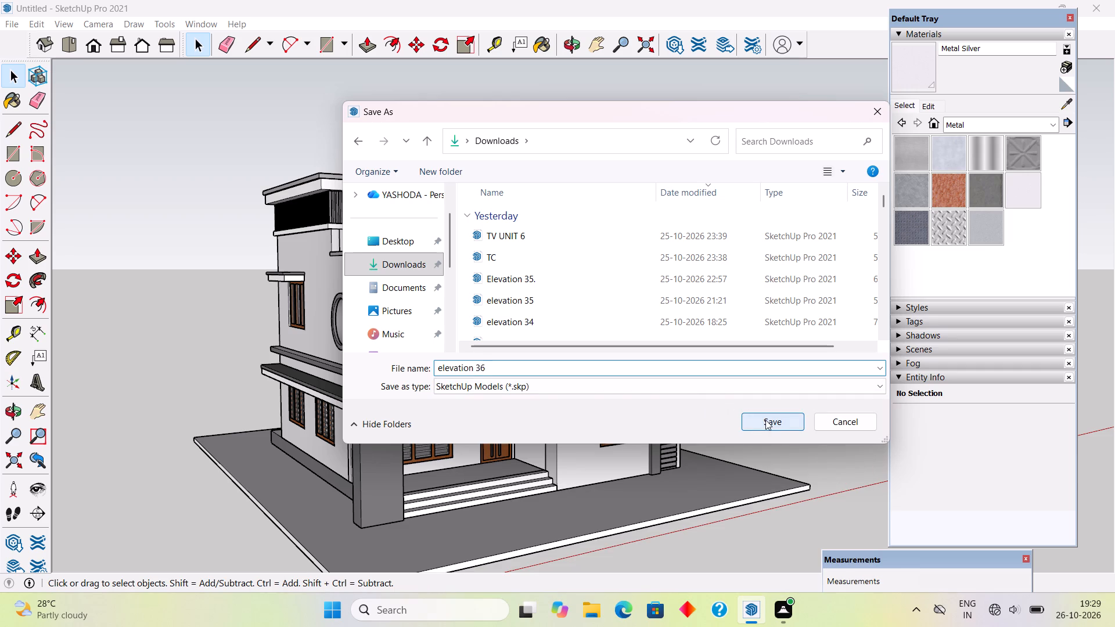